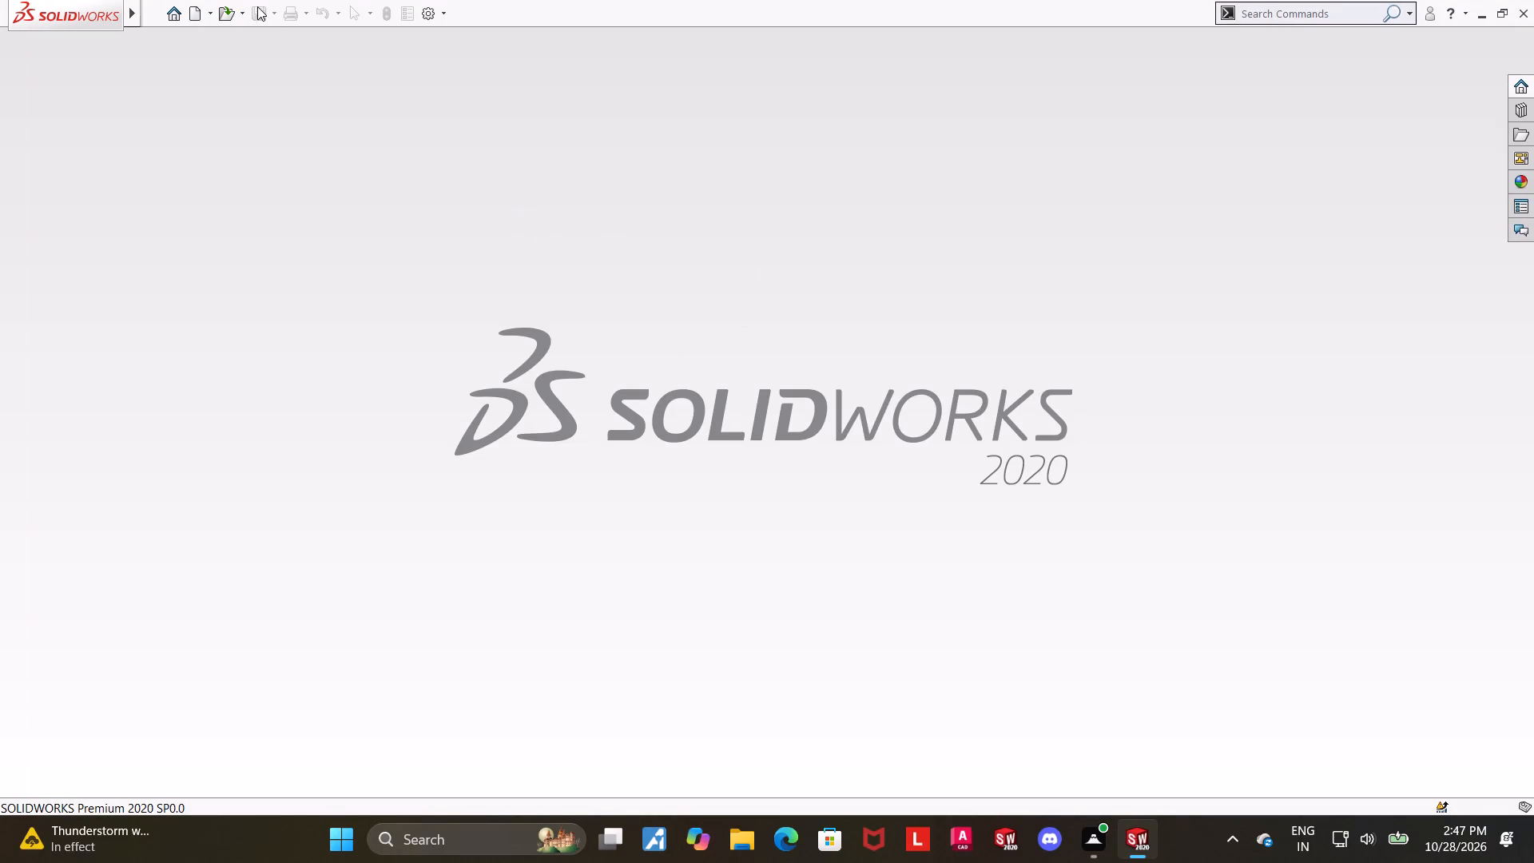
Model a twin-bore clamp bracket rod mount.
Create a new part document.
click(201, 12)
double_click(377, 401)
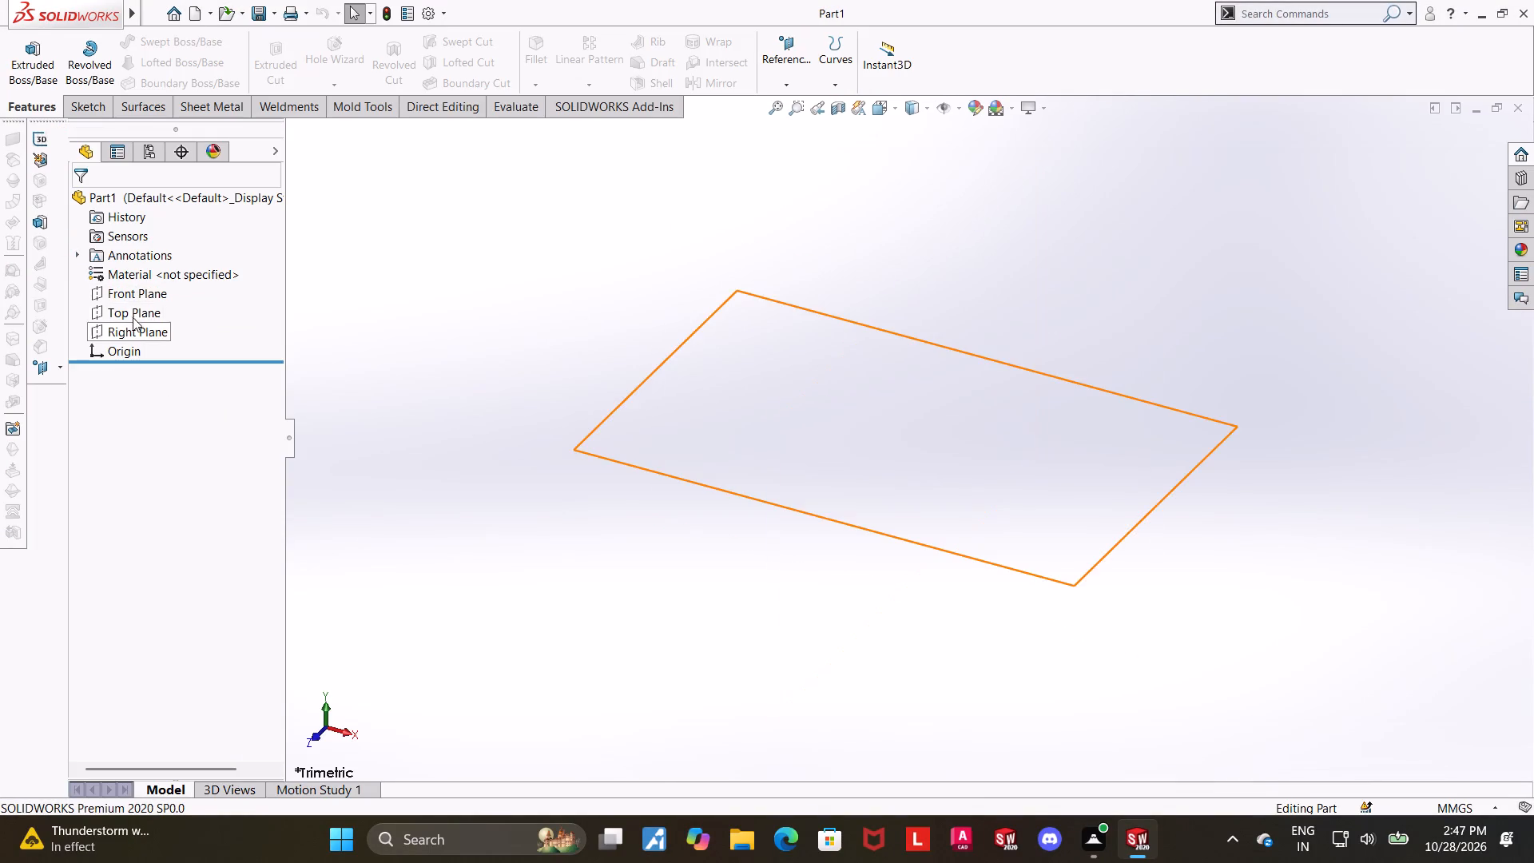
Sketch a circle about 81 mm in diameter on the Top Plane, centred on the origin.
click(131, 312)
click(141, 294)
click(185, 46)
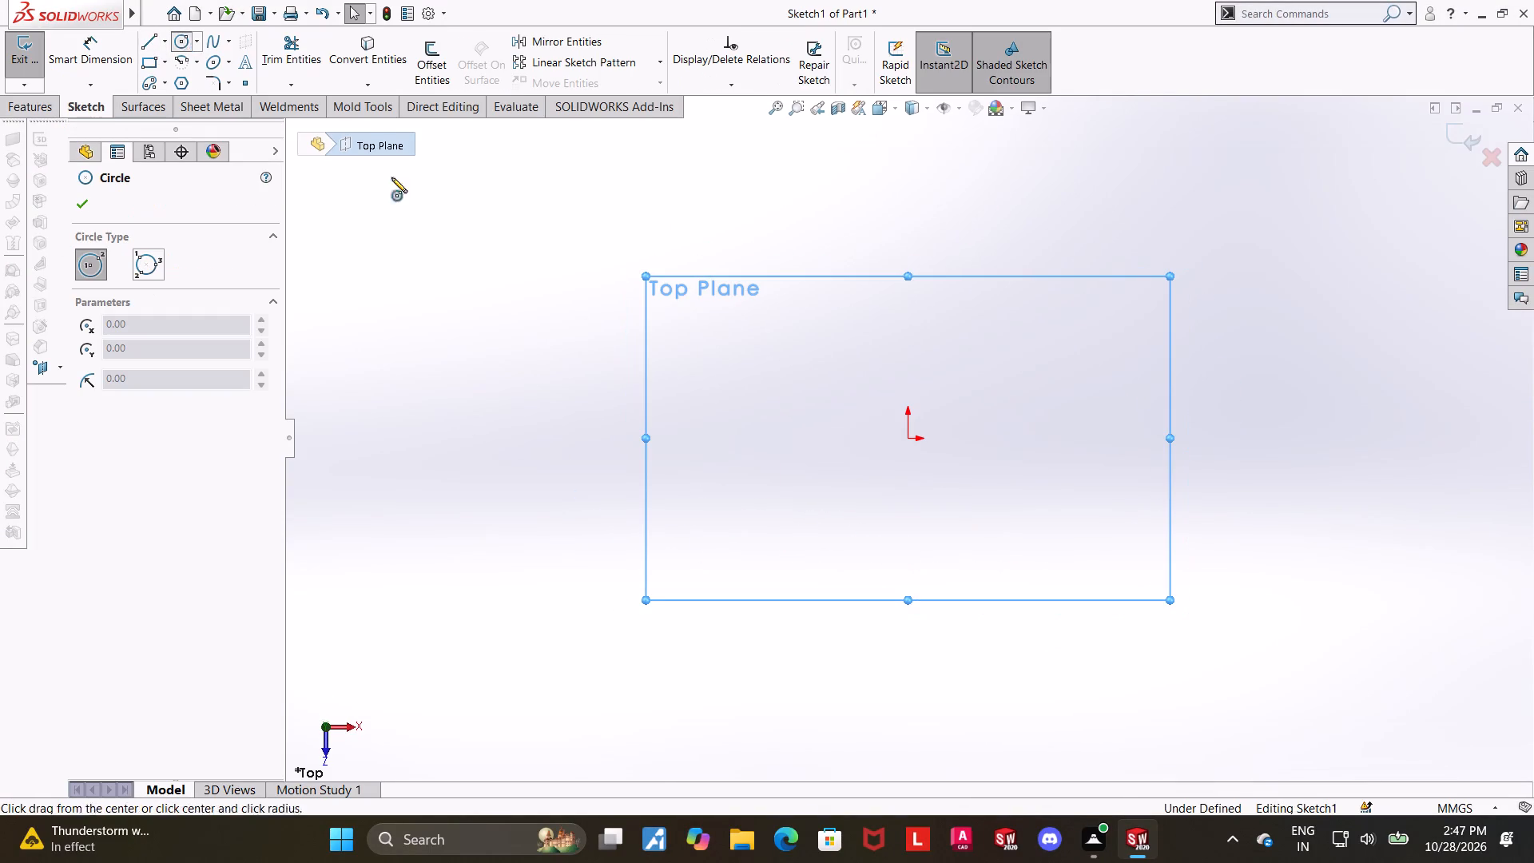
click(912, 437)
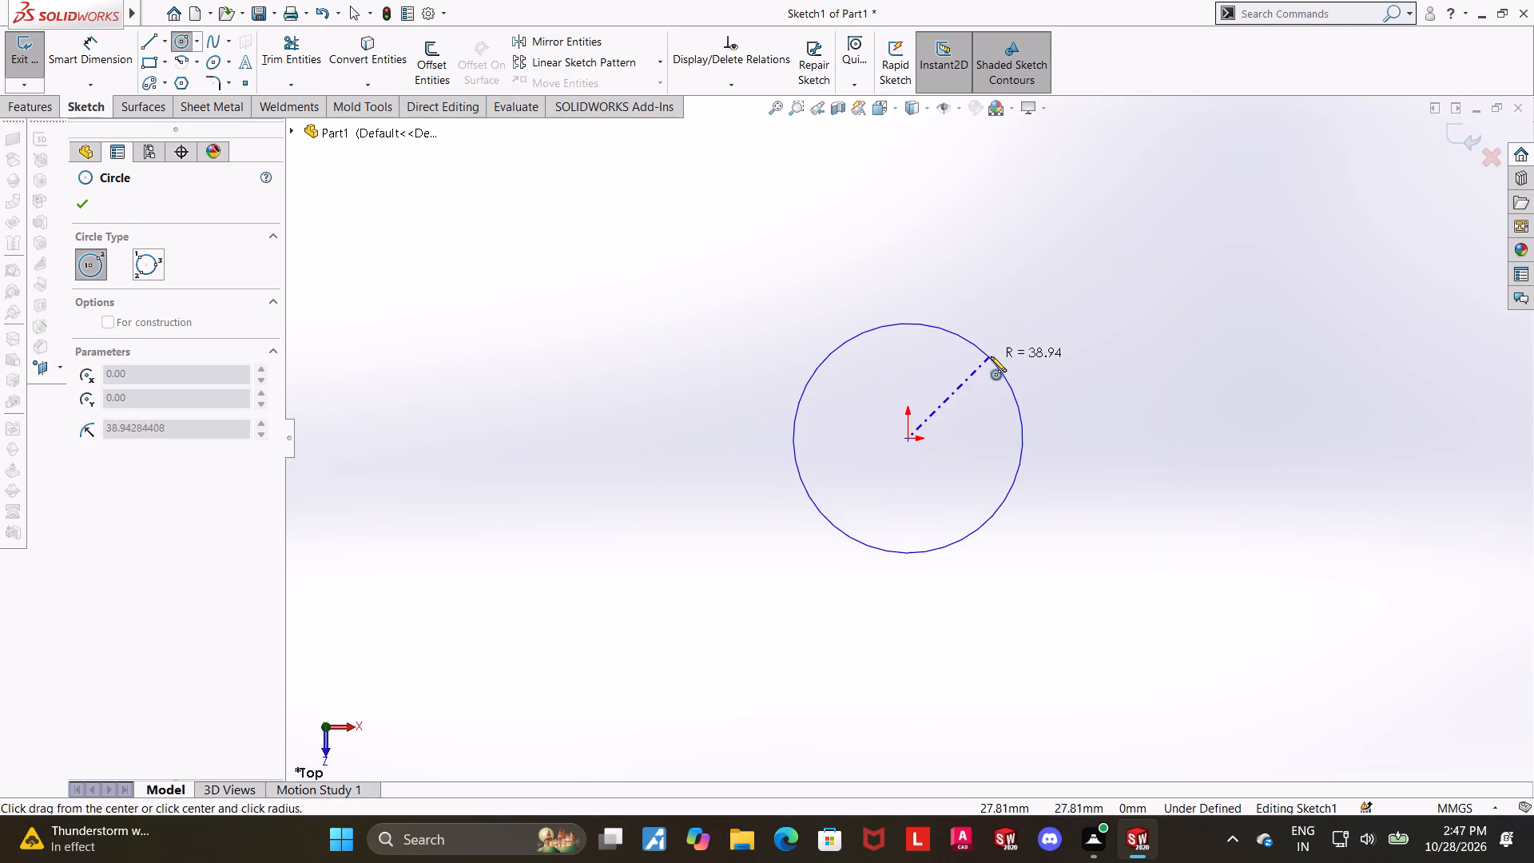
click(993, 354)
key(Escape)
Dimension the circle's diameter and set it to 44 mm.
click(99, 38)
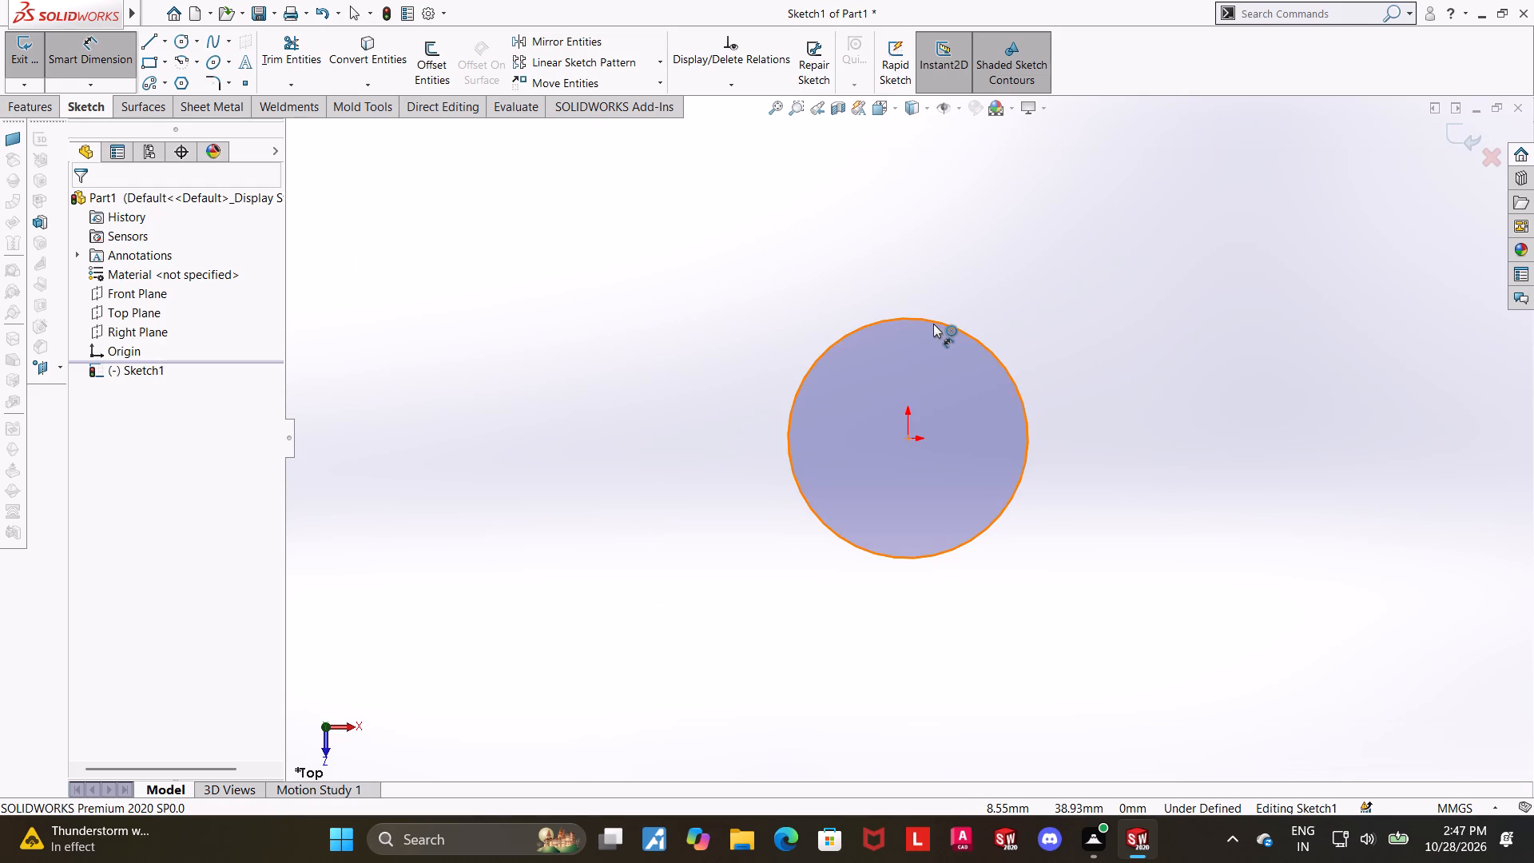
click(933, 324)
click(912, 268)
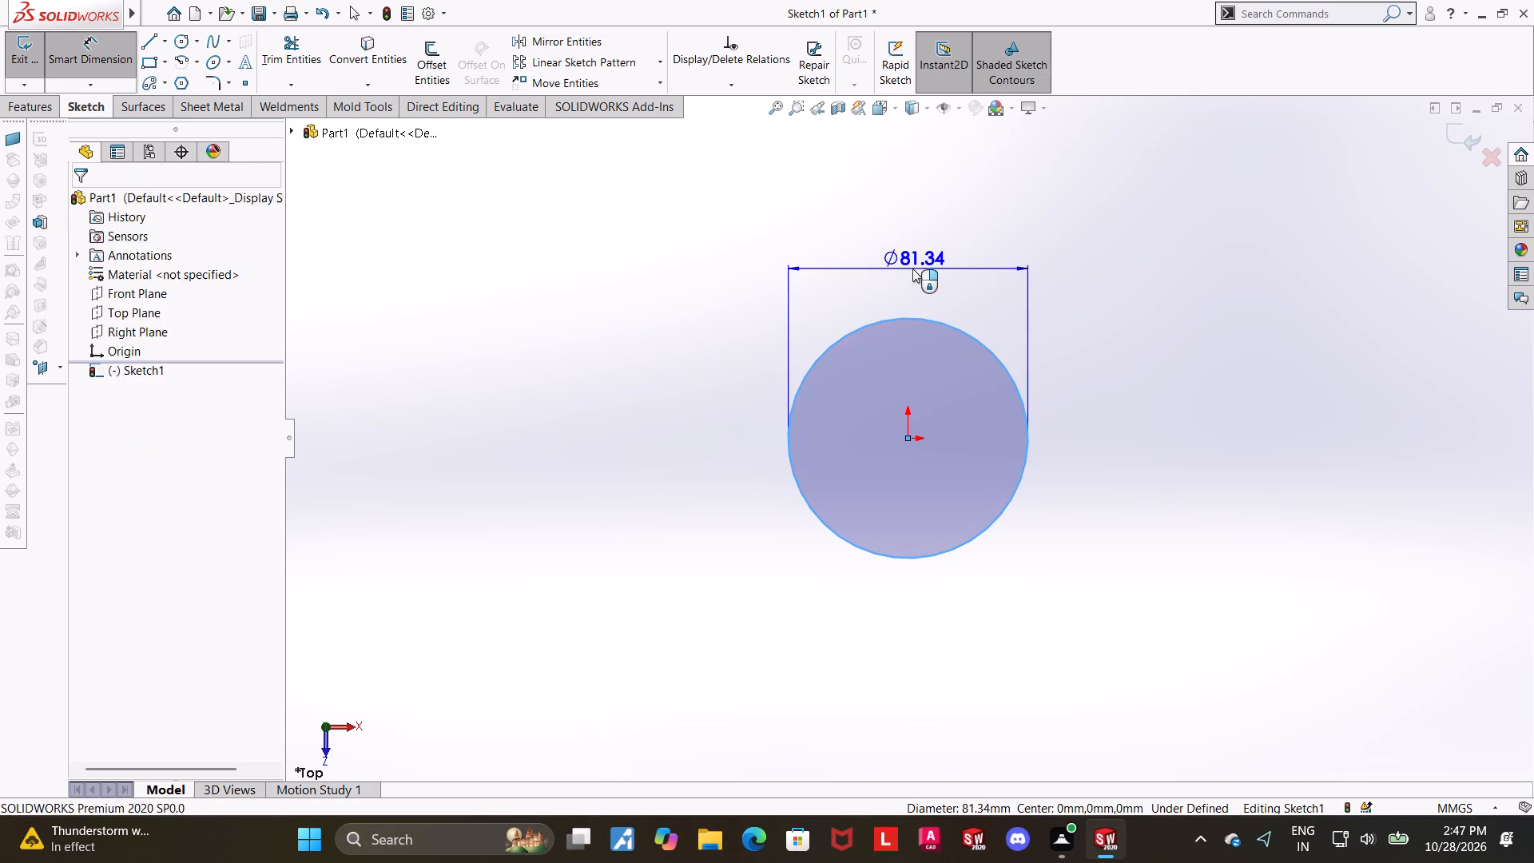
text(44)
key(Return)
key(Escape)
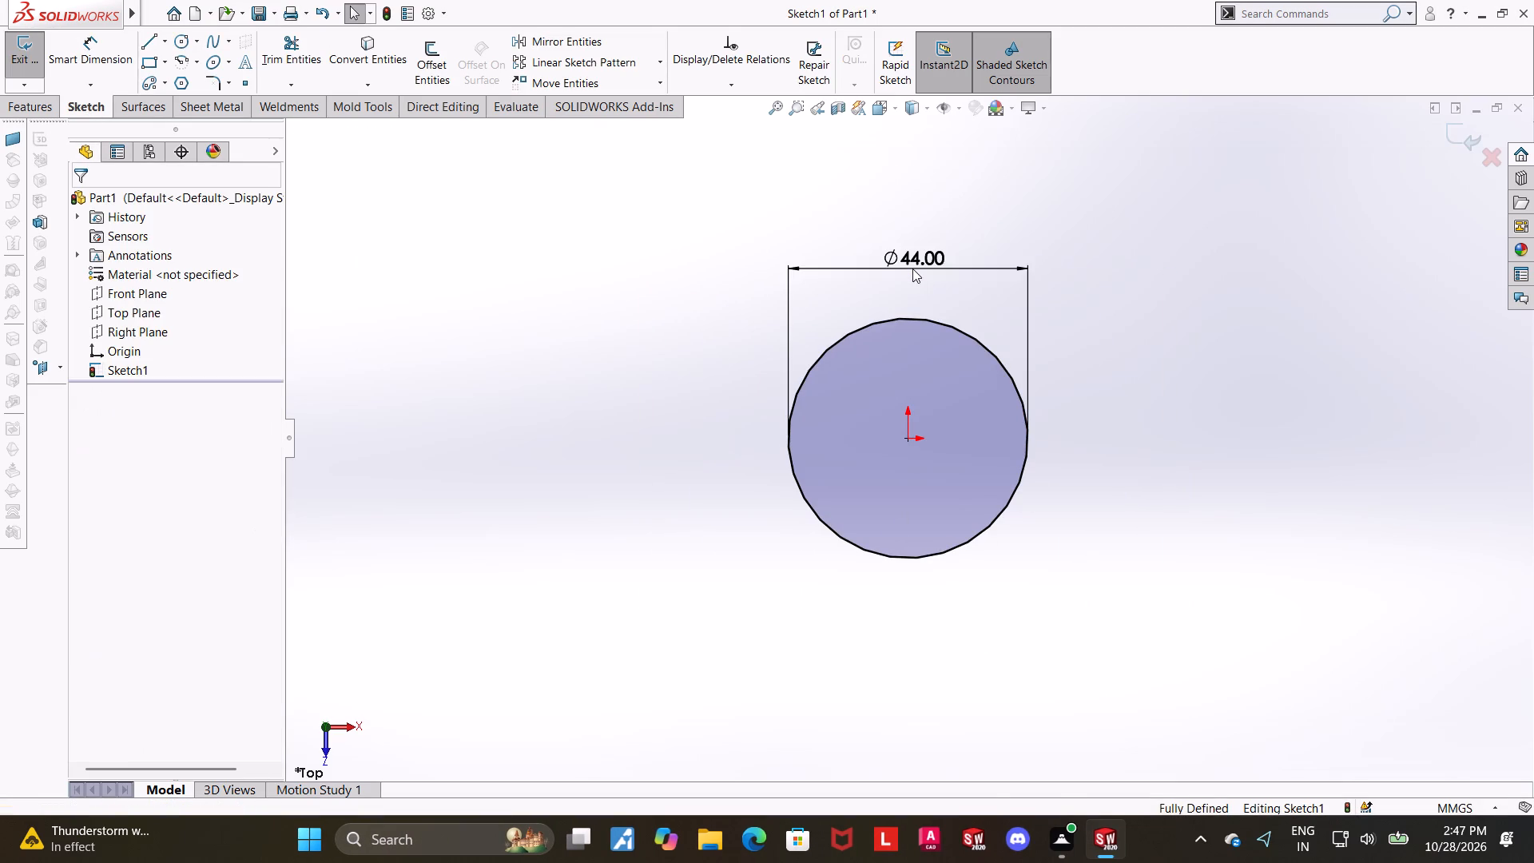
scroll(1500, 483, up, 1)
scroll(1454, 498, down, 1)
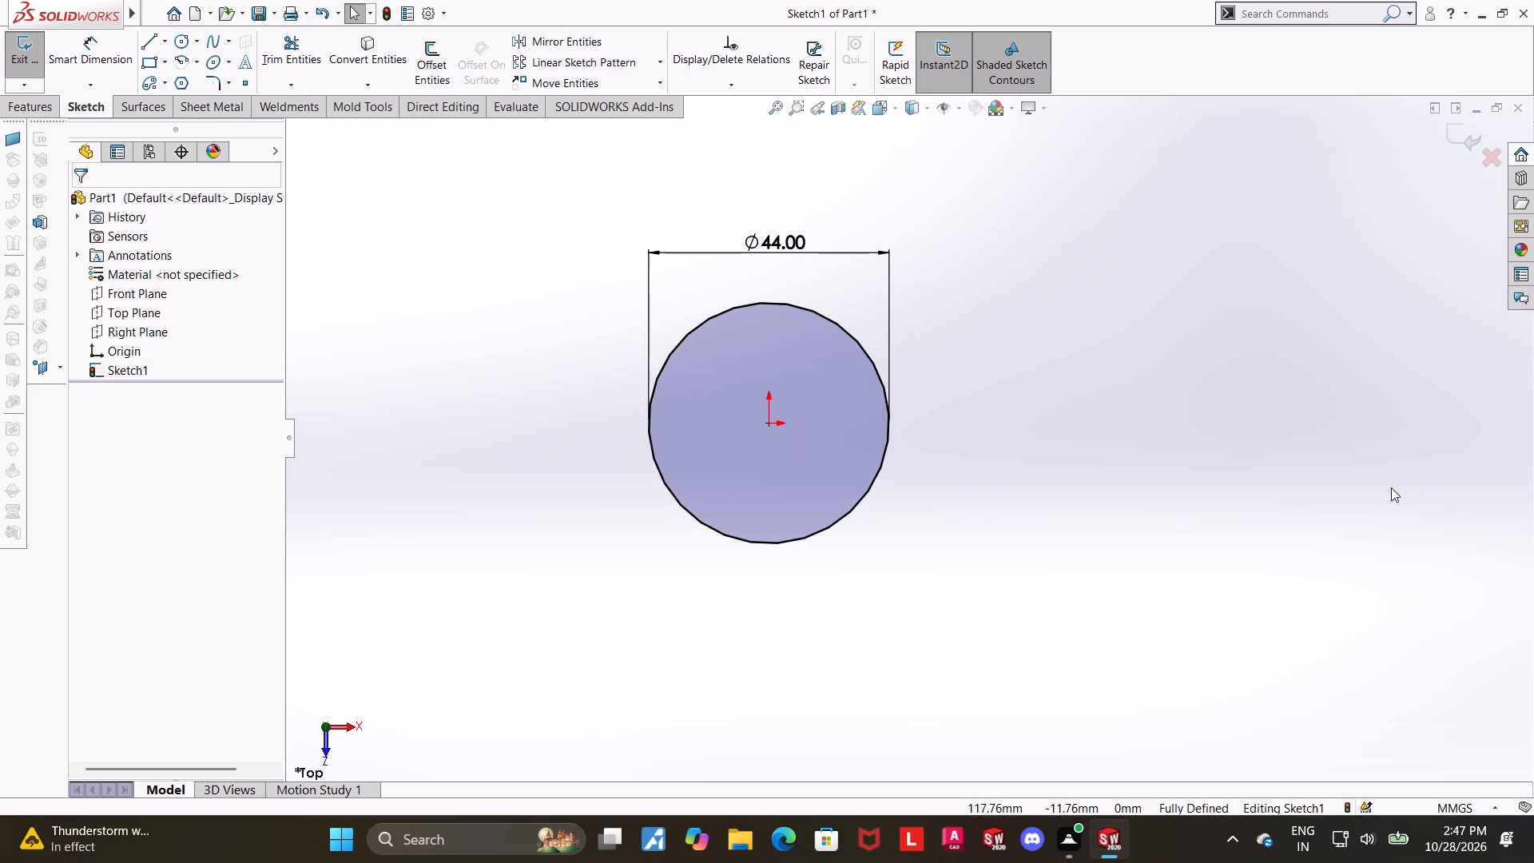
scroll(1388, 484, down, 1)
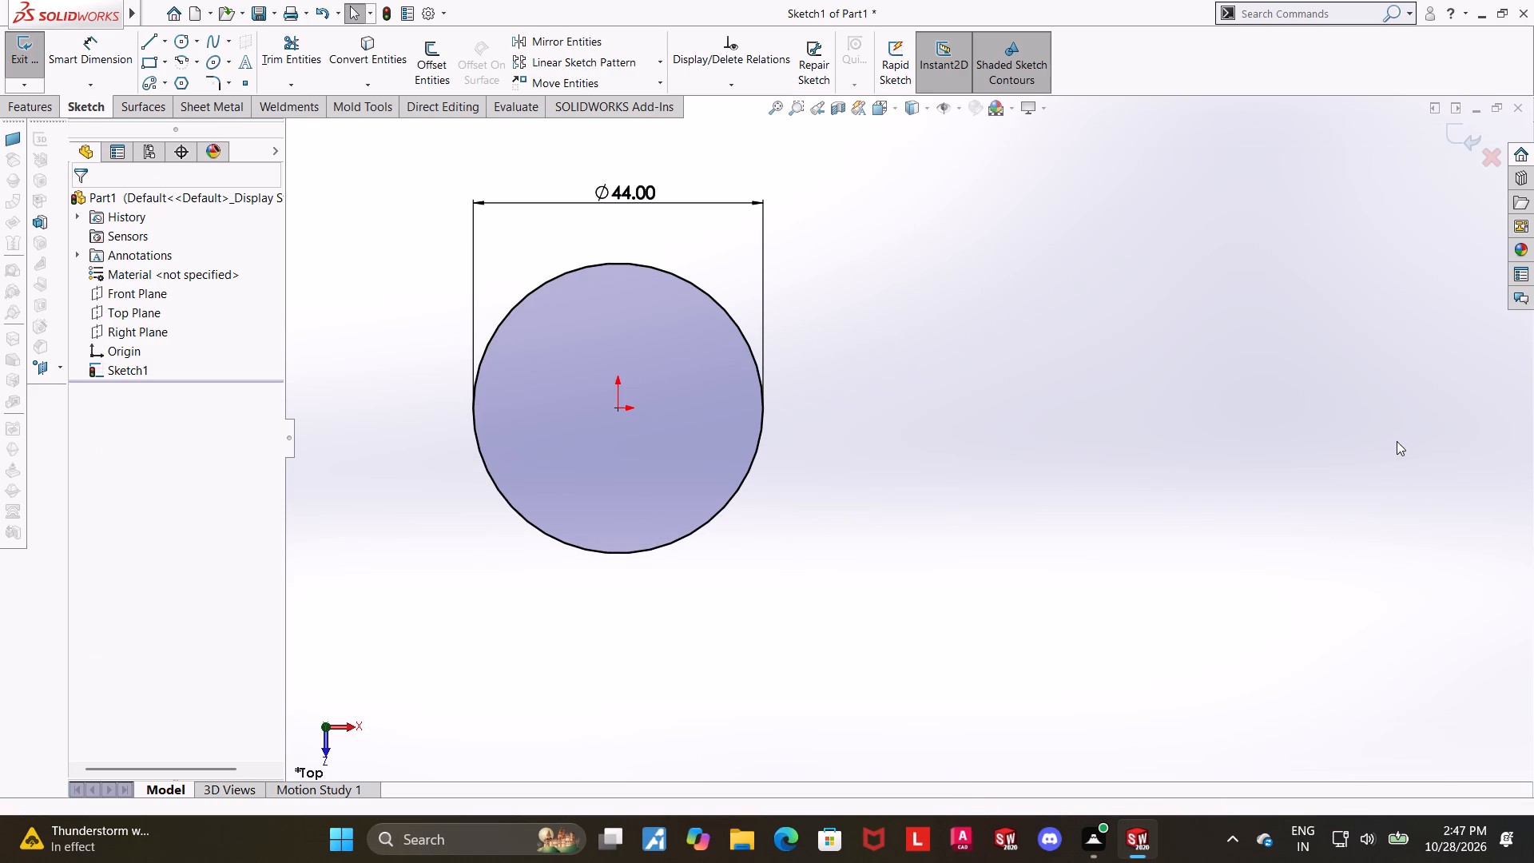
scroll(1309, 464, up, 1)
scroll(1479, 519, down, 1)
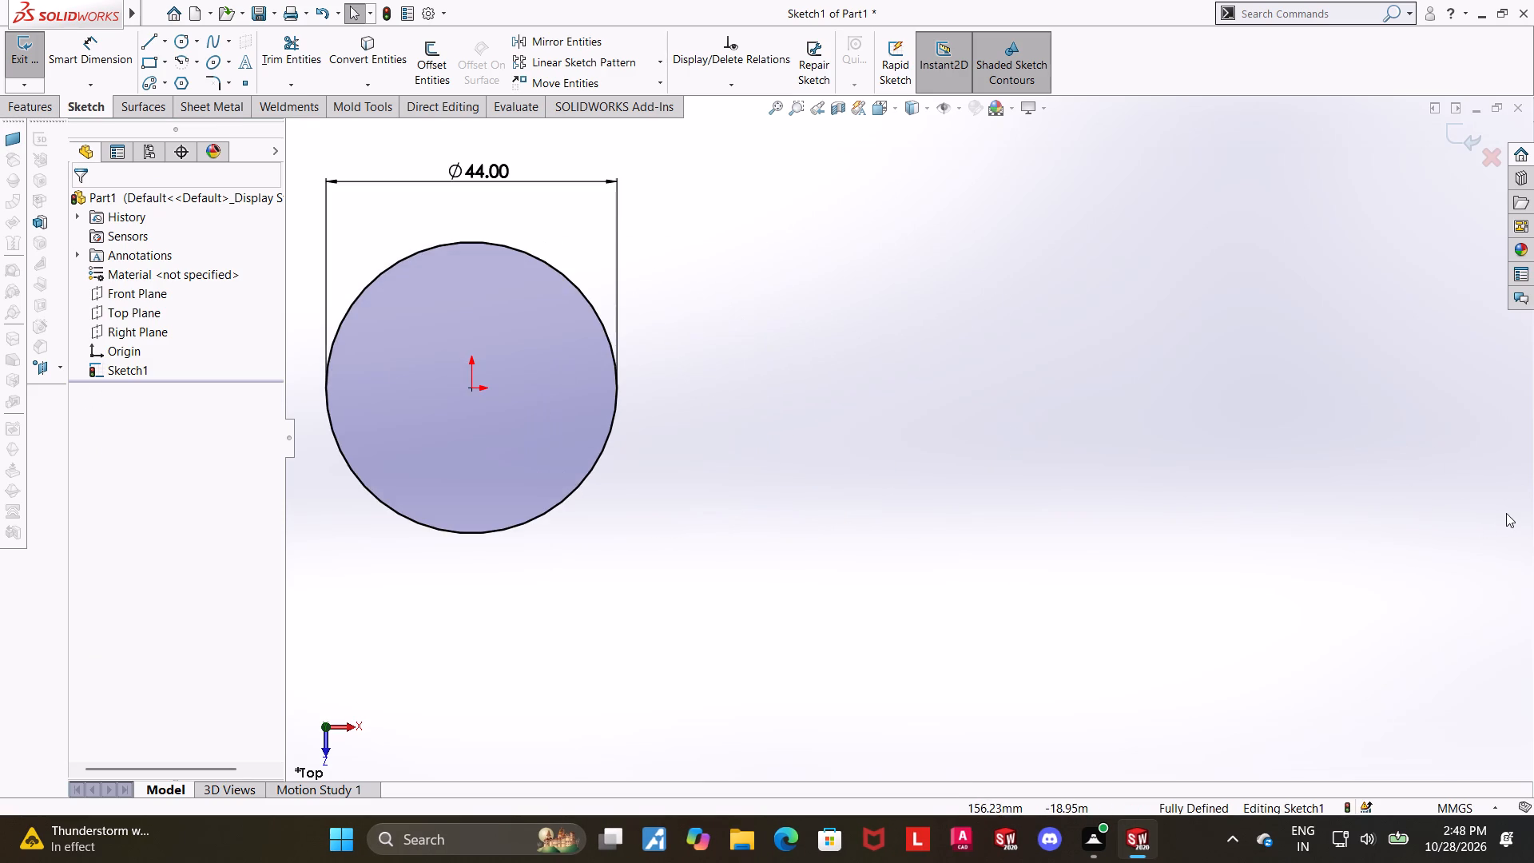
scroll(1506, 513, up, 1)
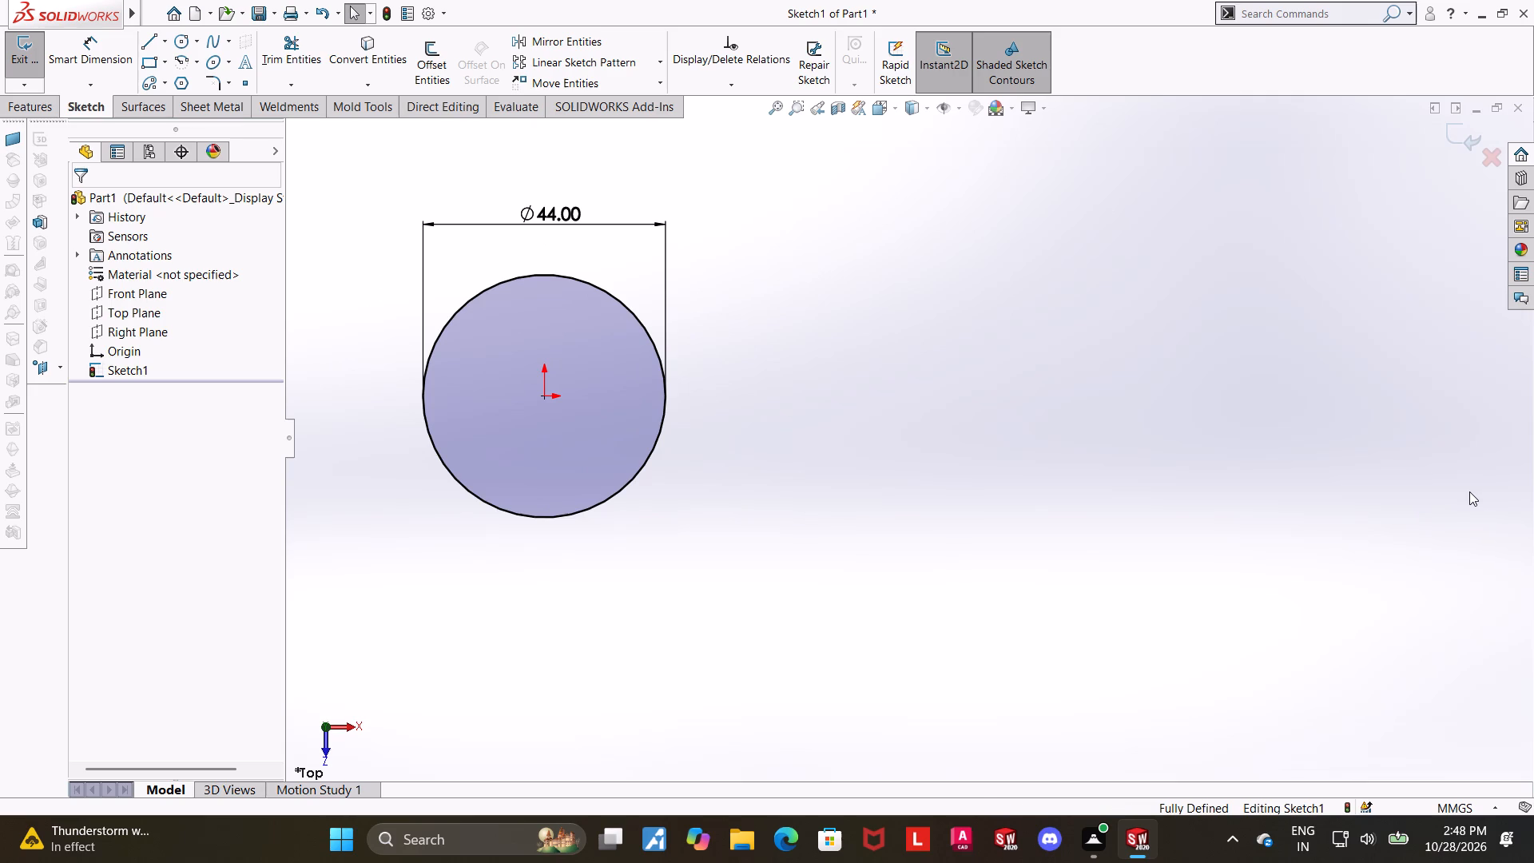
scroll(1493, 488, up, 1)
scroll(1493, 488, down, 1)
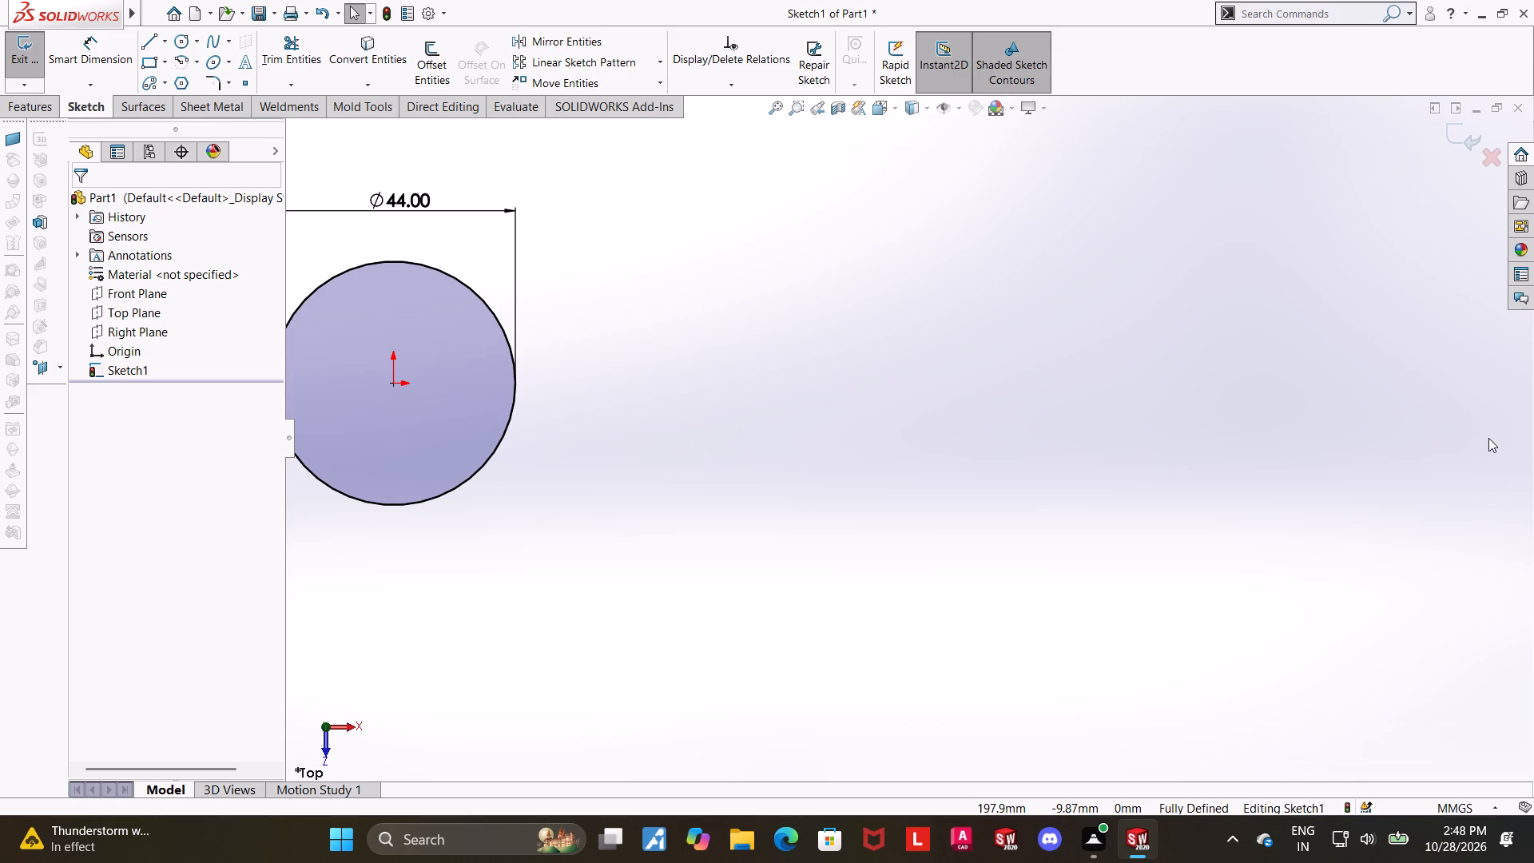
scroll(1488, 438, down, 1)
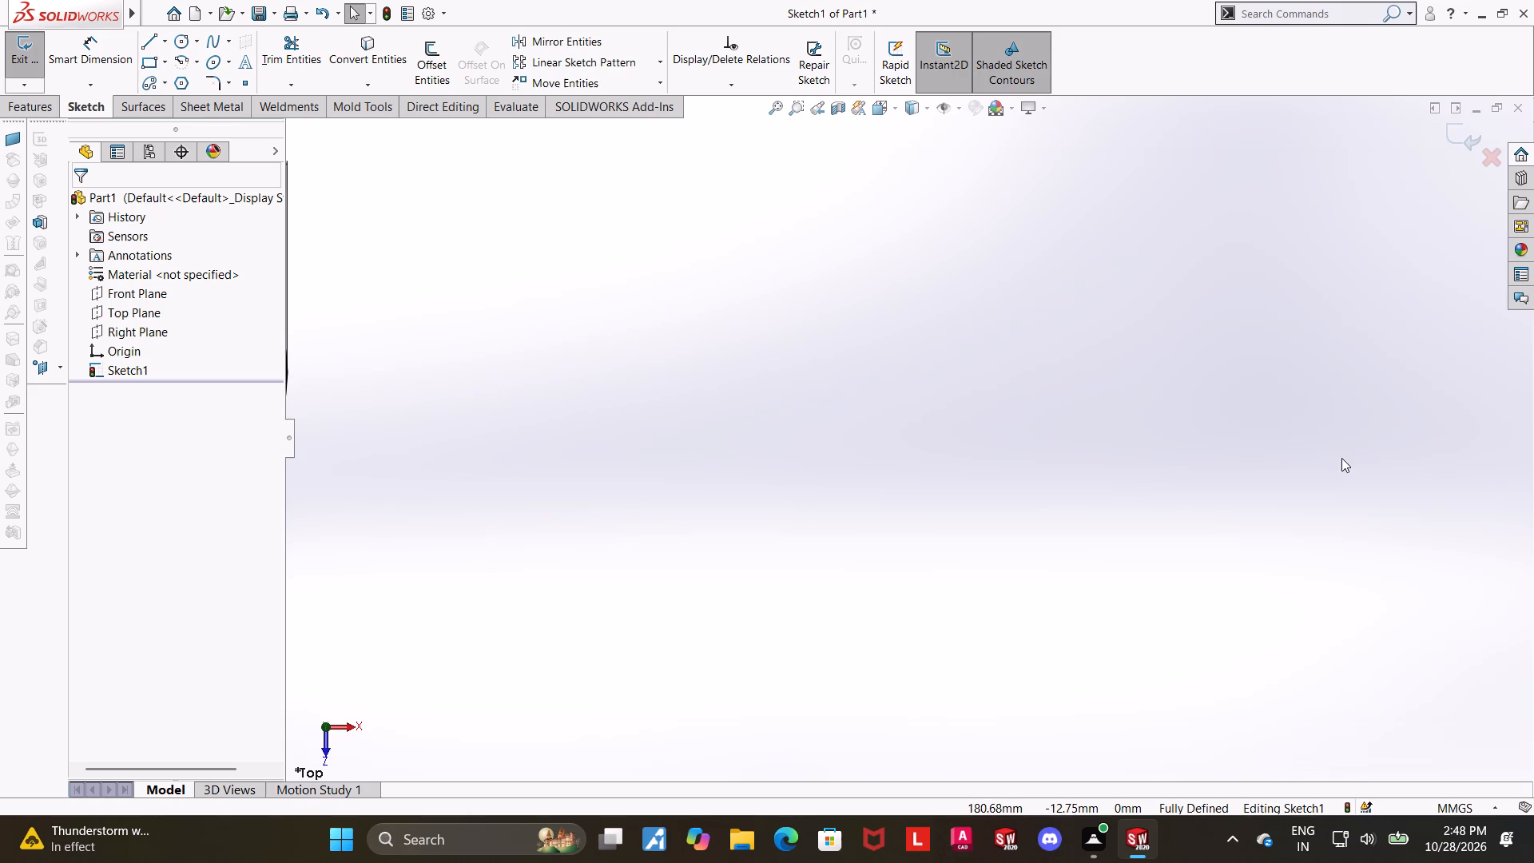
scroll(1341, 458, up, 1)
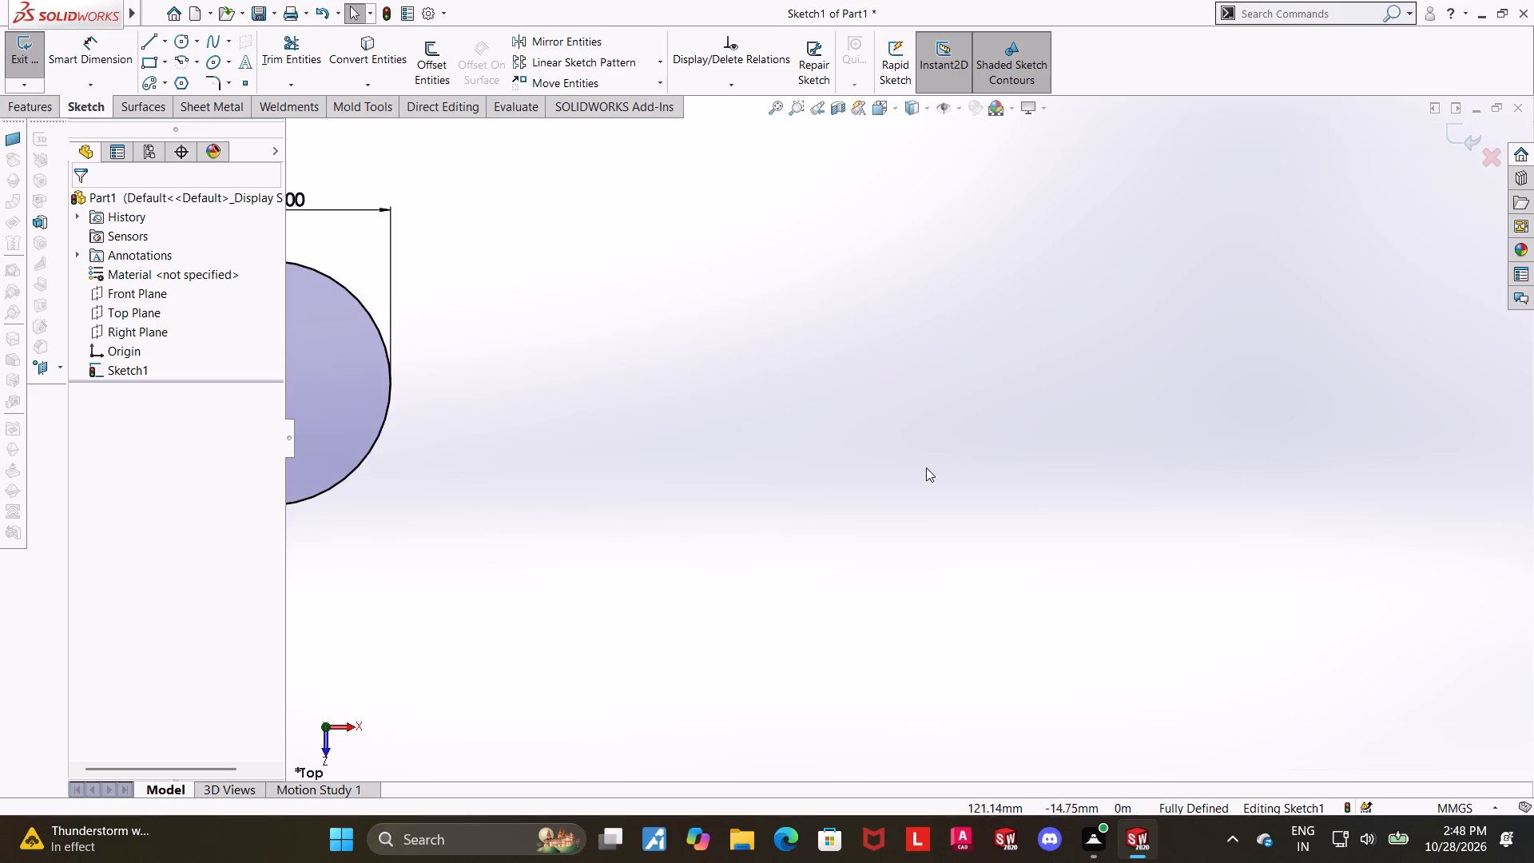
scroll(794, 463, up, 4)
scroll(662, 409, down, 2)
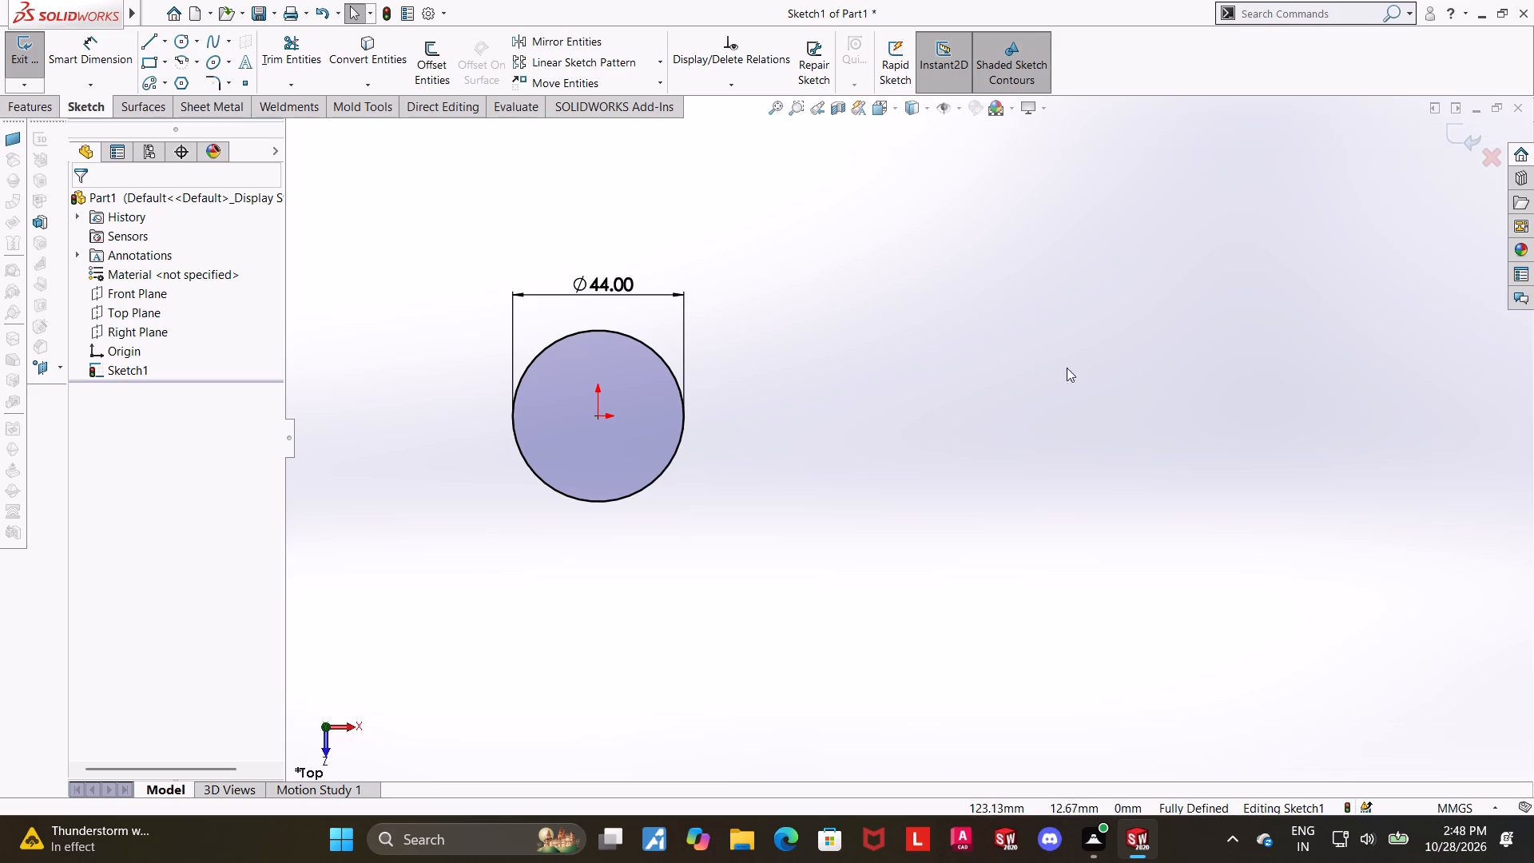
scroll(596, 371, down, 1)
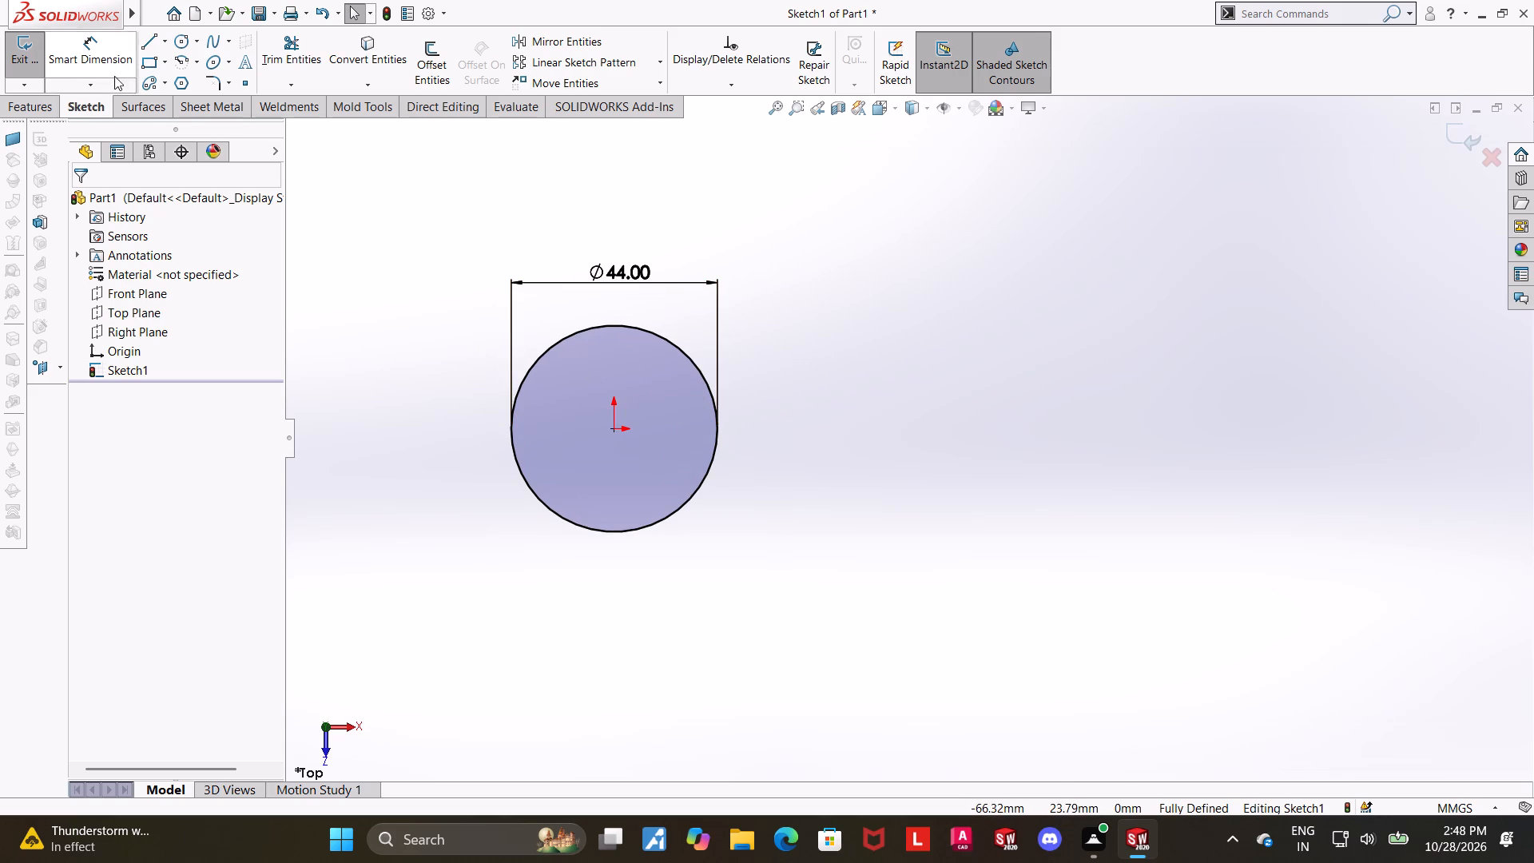
Sketch a centre-point arc about the origin, outside the circle on its negative X side, leaving a gap to the circle.
click(181, 42)
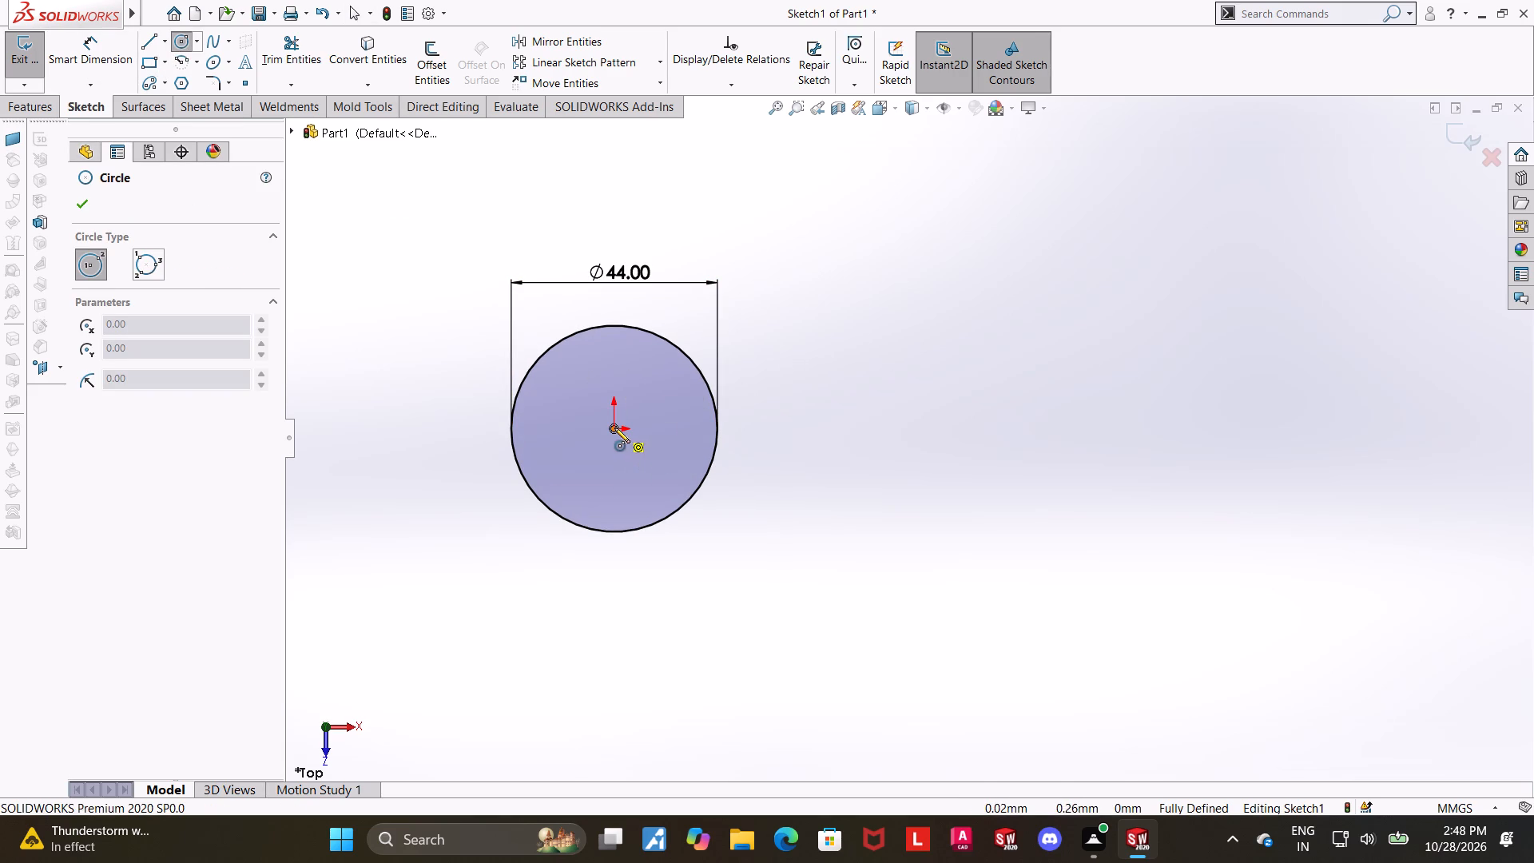
key(Escape)
click(176, 64)
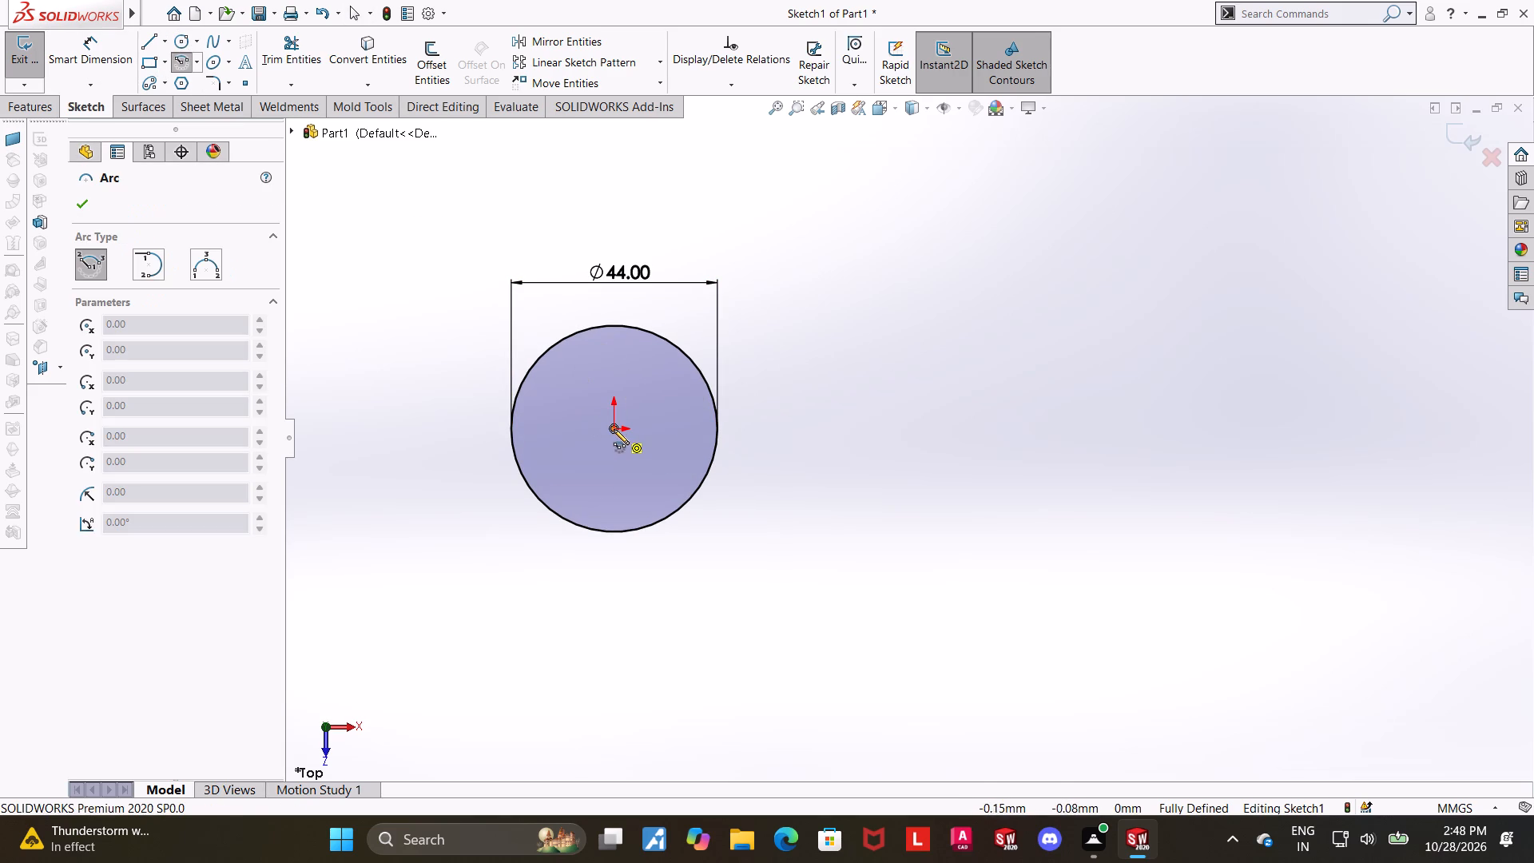
click(614, 428)
click(476, 316)
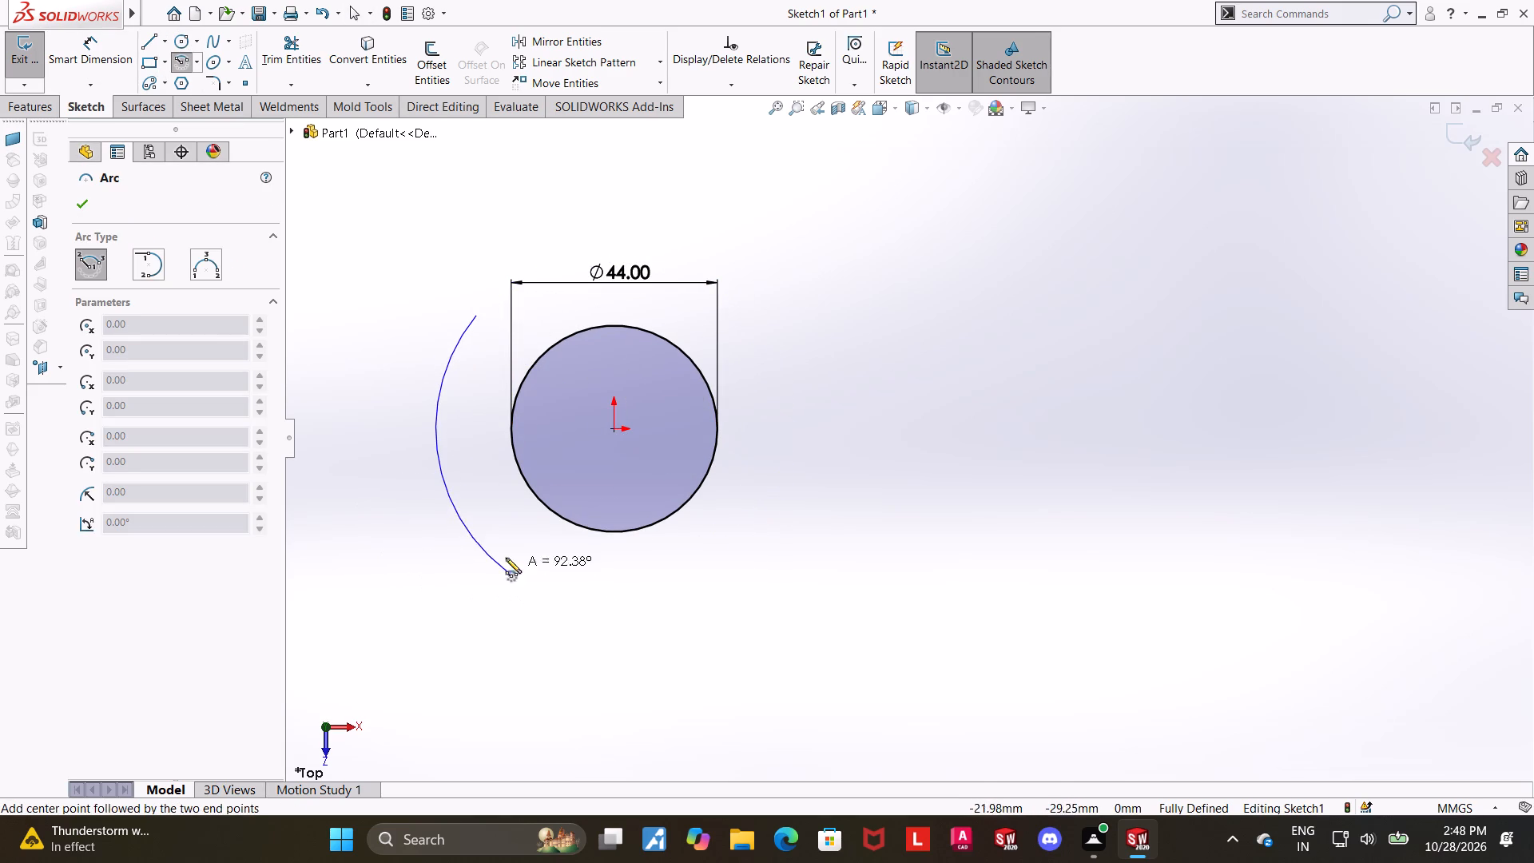
click(470, 516)
key(Escape)
key(Escape)
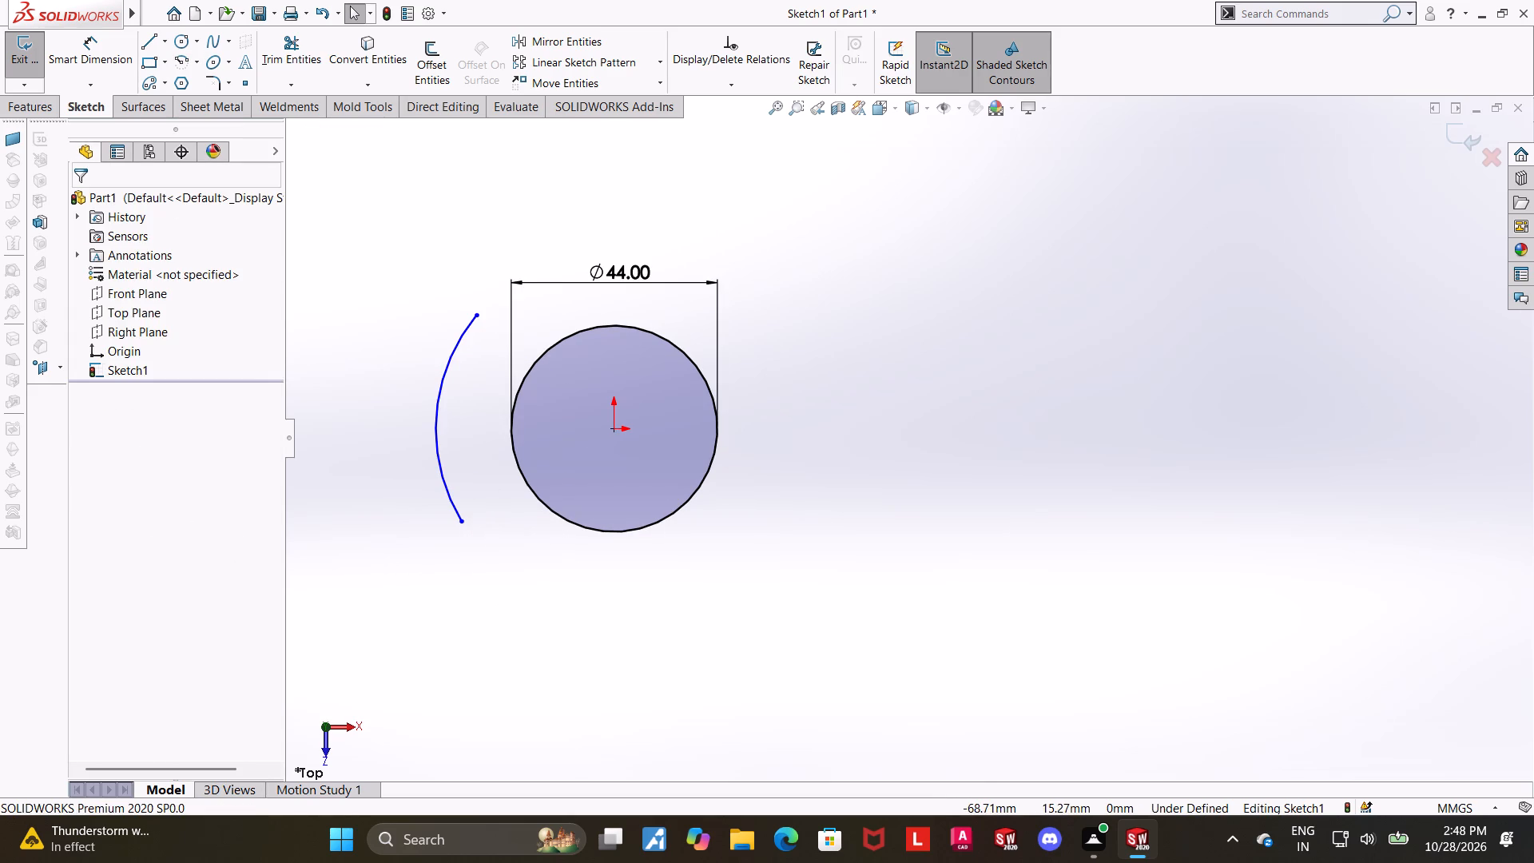
Dimension the arc's radius with the value 26.5*2, giving 53 mm.
click(90, 55)
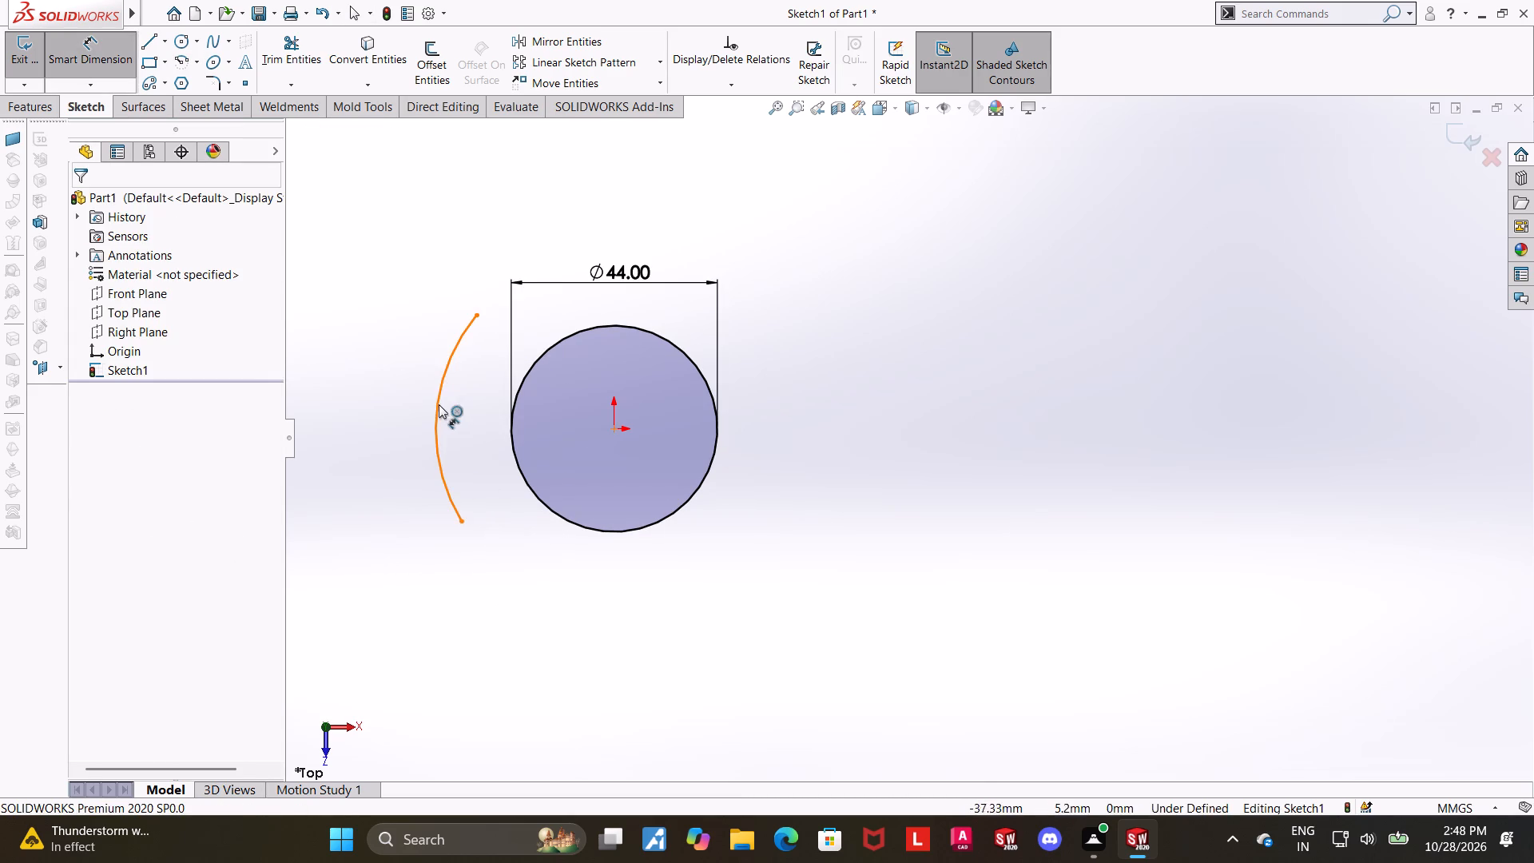
click(439, 404)
click(395, 295)
text(26.)
text(5*2)
key(Return)
key(Escape)
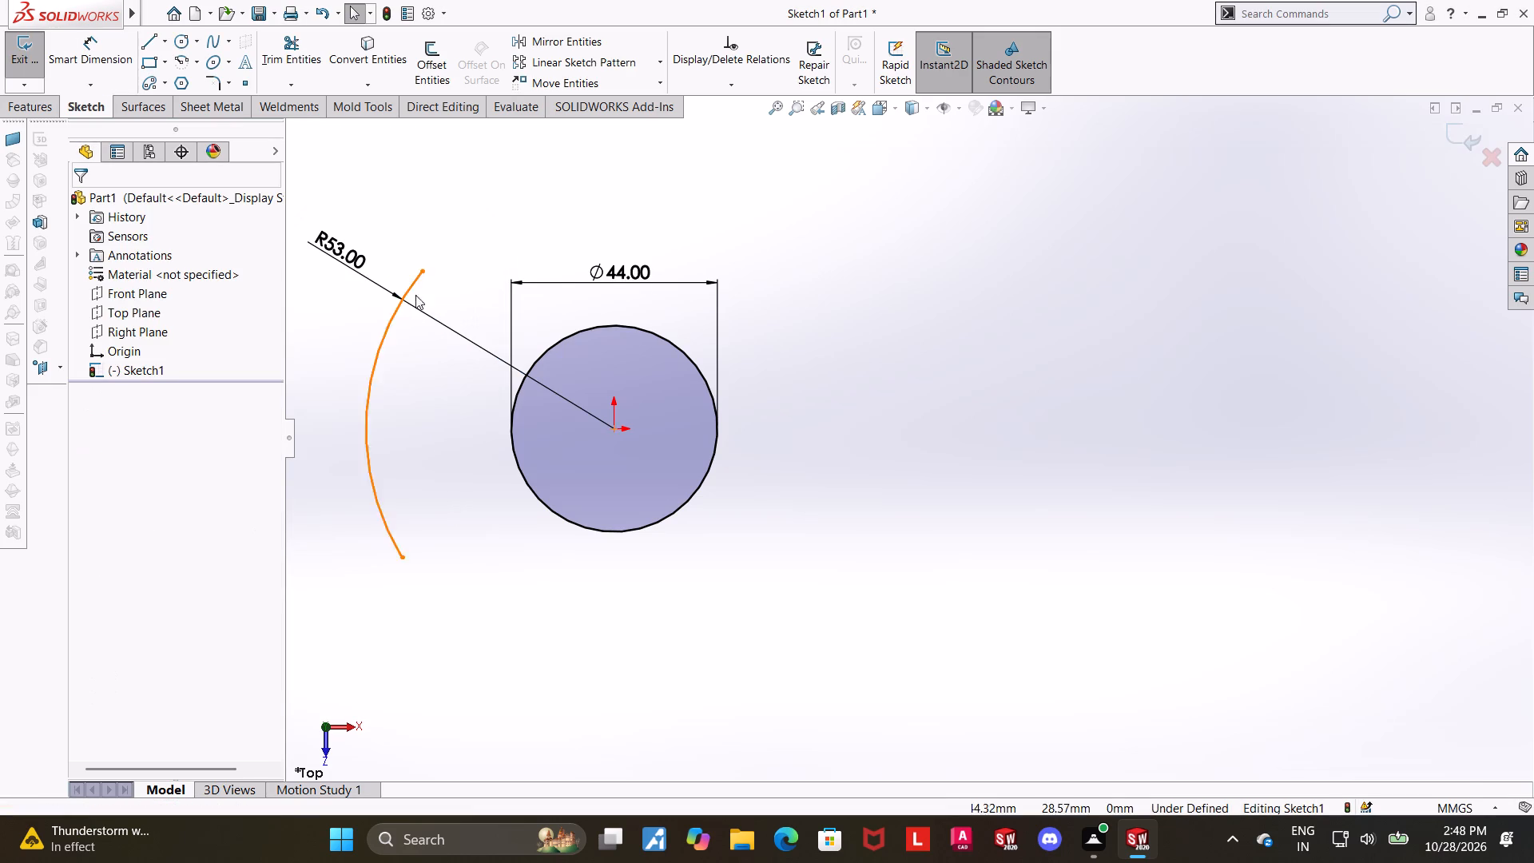
Set the arc's radius to 26.5 mm.
scroll(473, 316, up, 1)
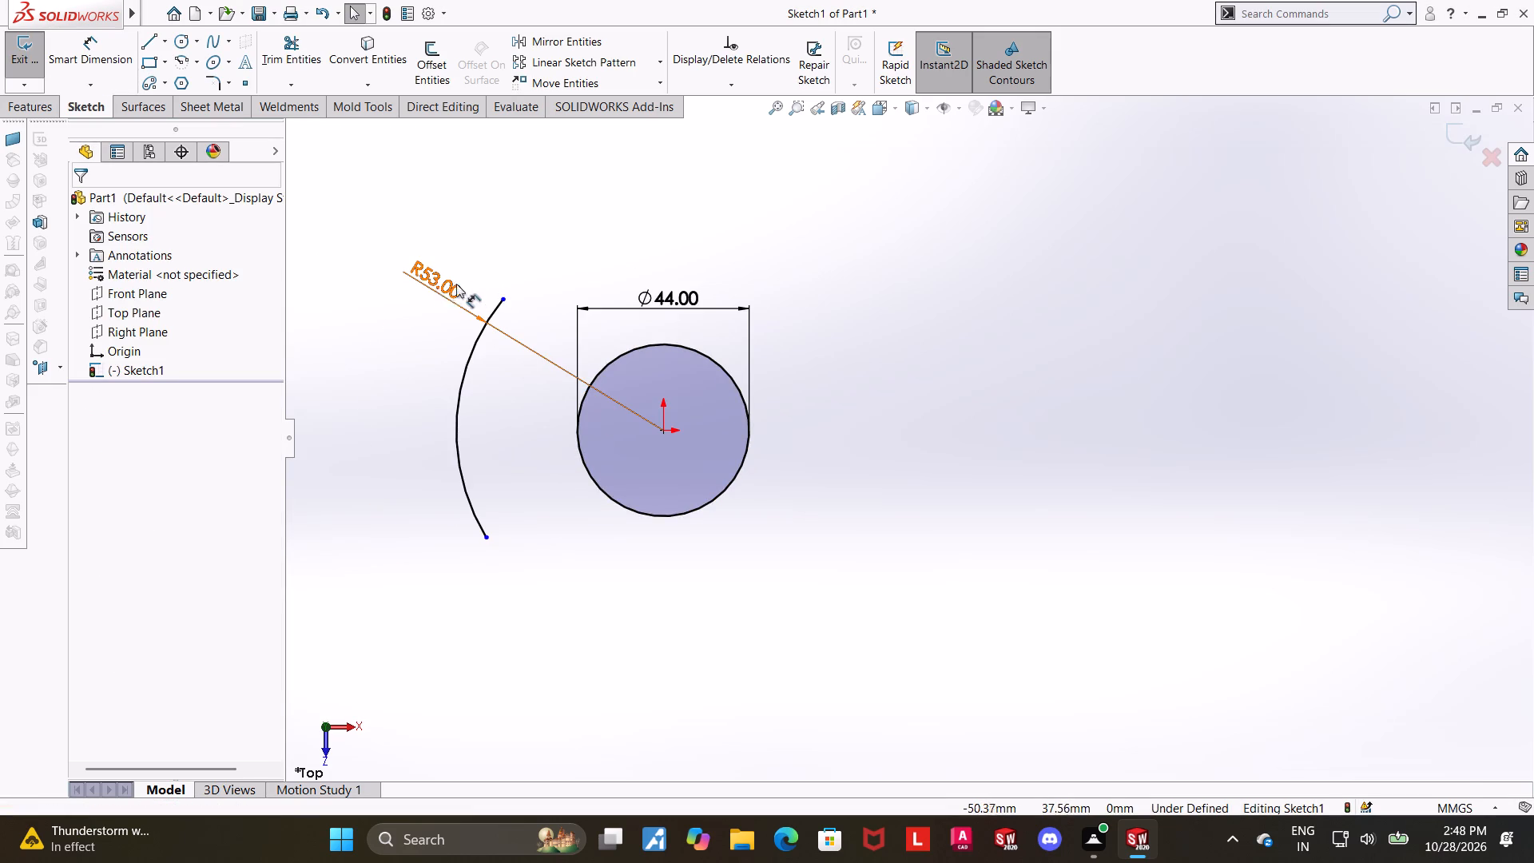
double_click(435, 284)
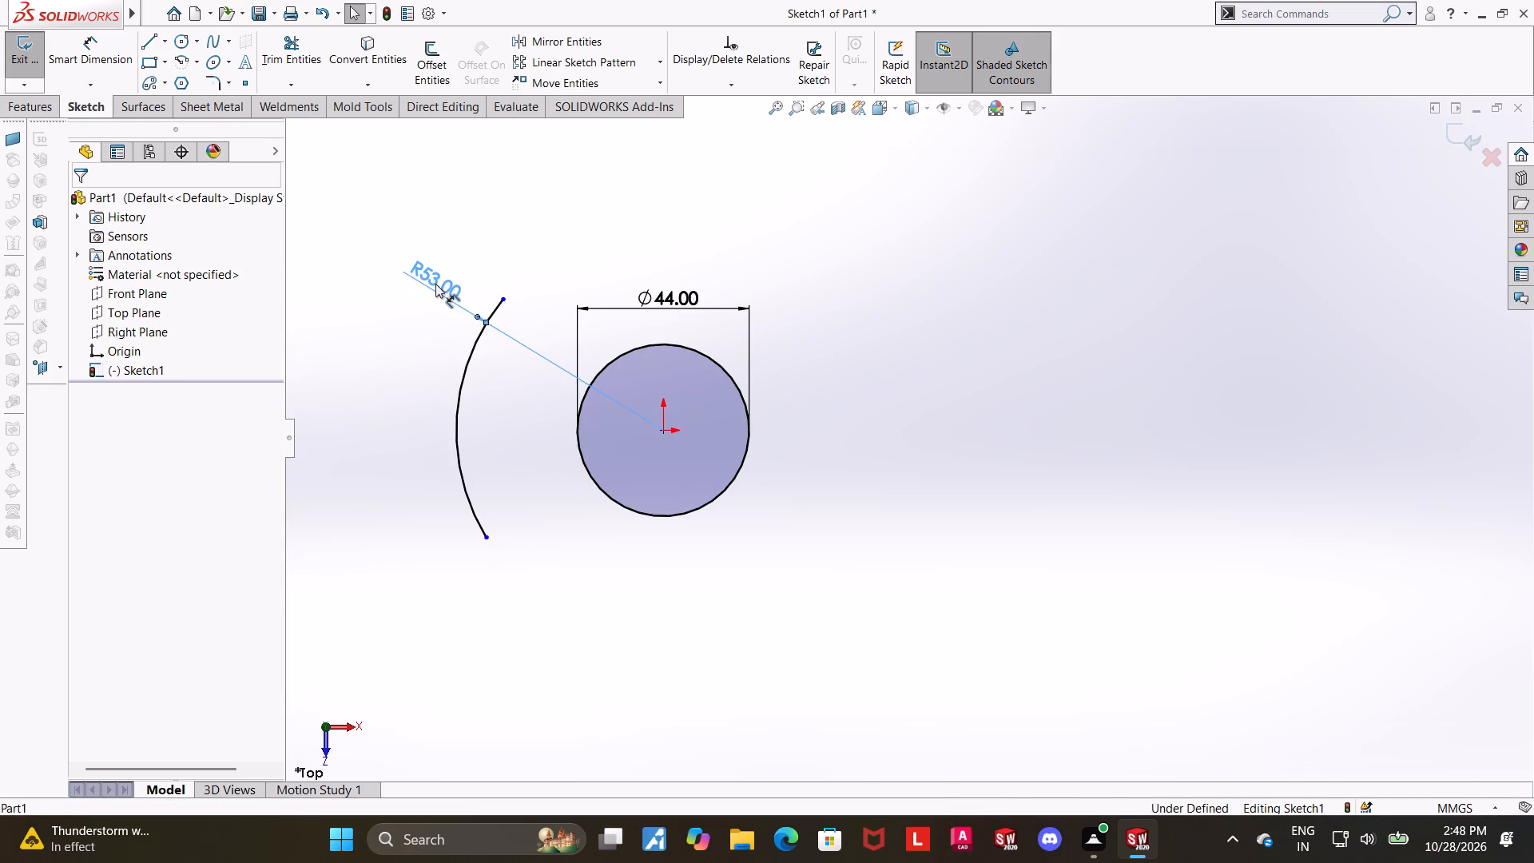
key(Escape)
double_click(441, 285)
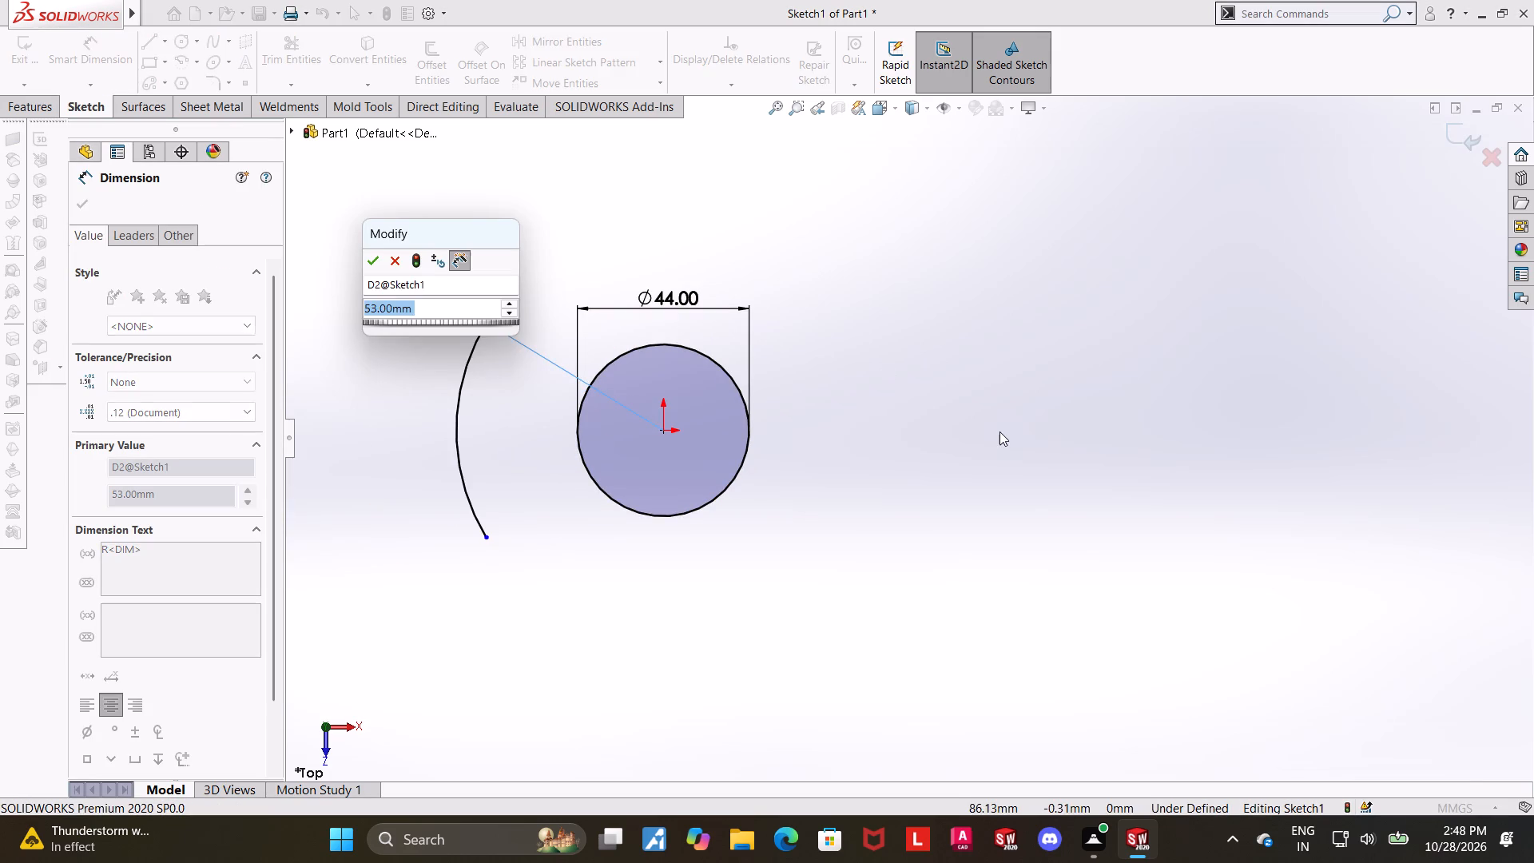
text(26,)
key(BackSpace)
text(.5)
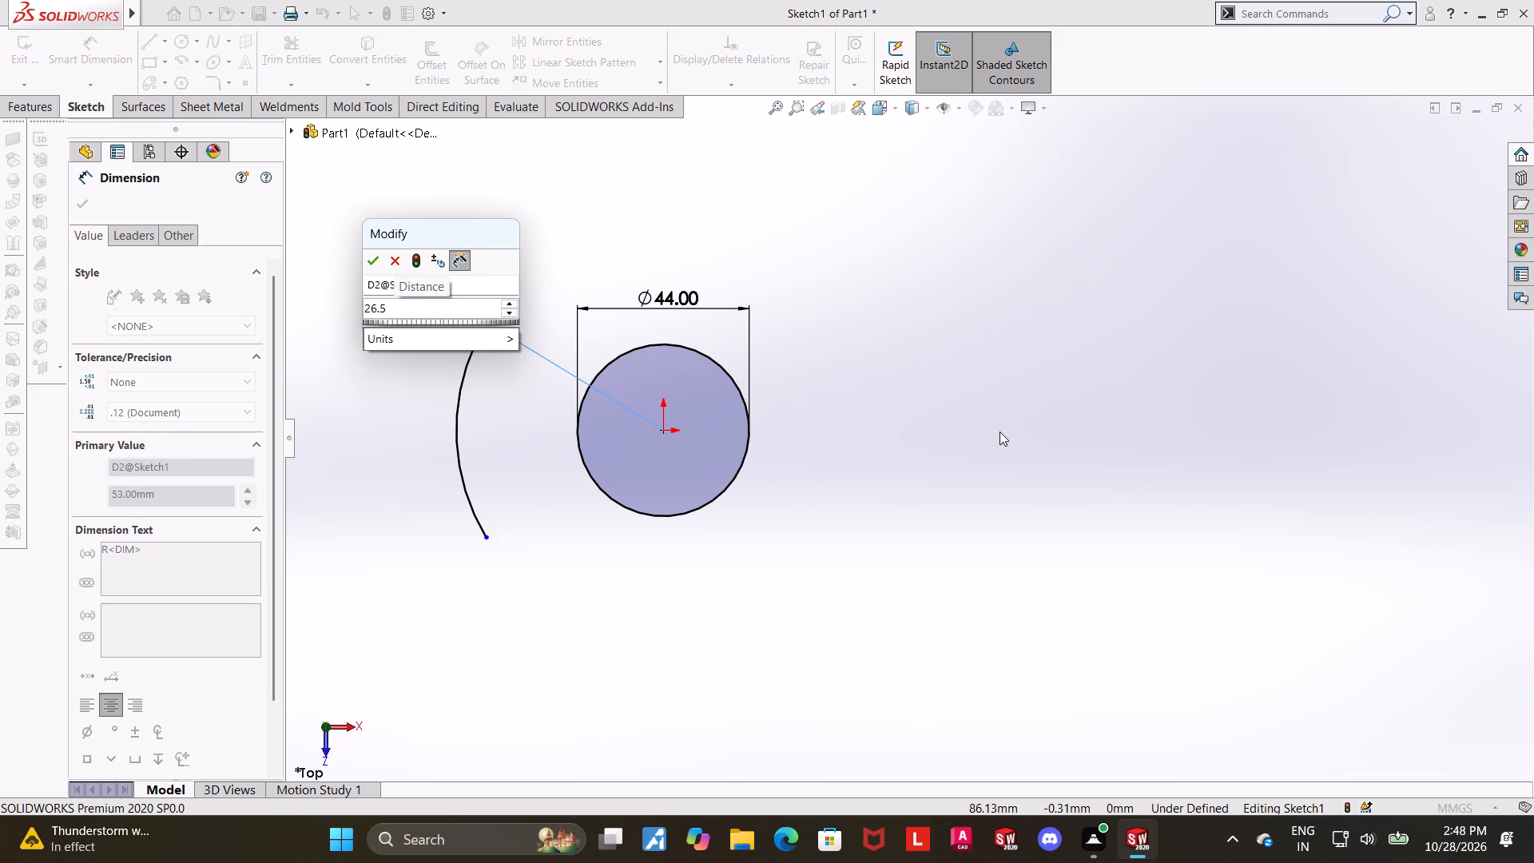
key(Return)
key(Escape)
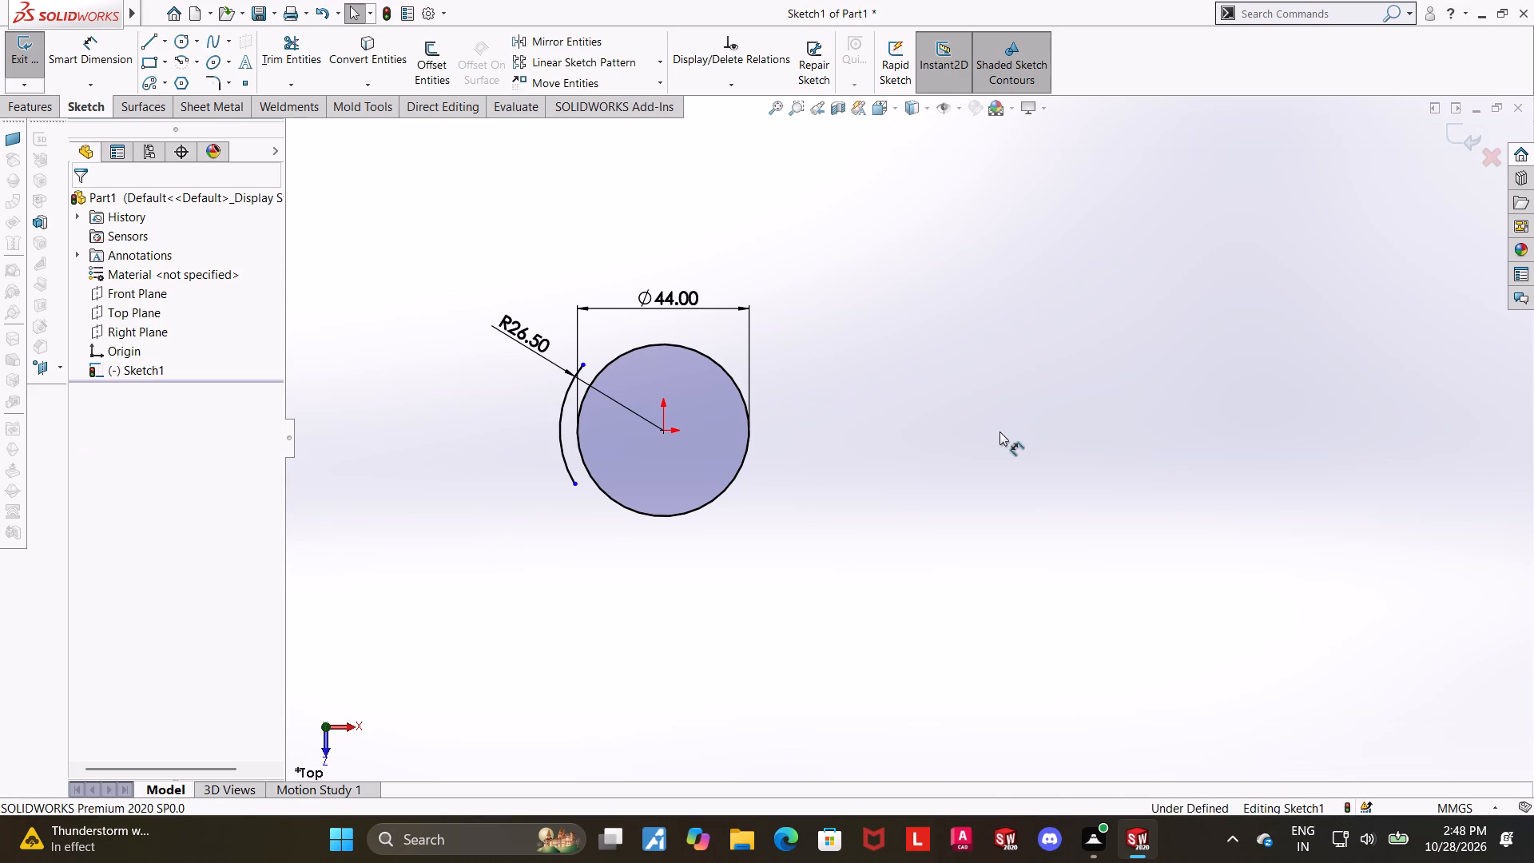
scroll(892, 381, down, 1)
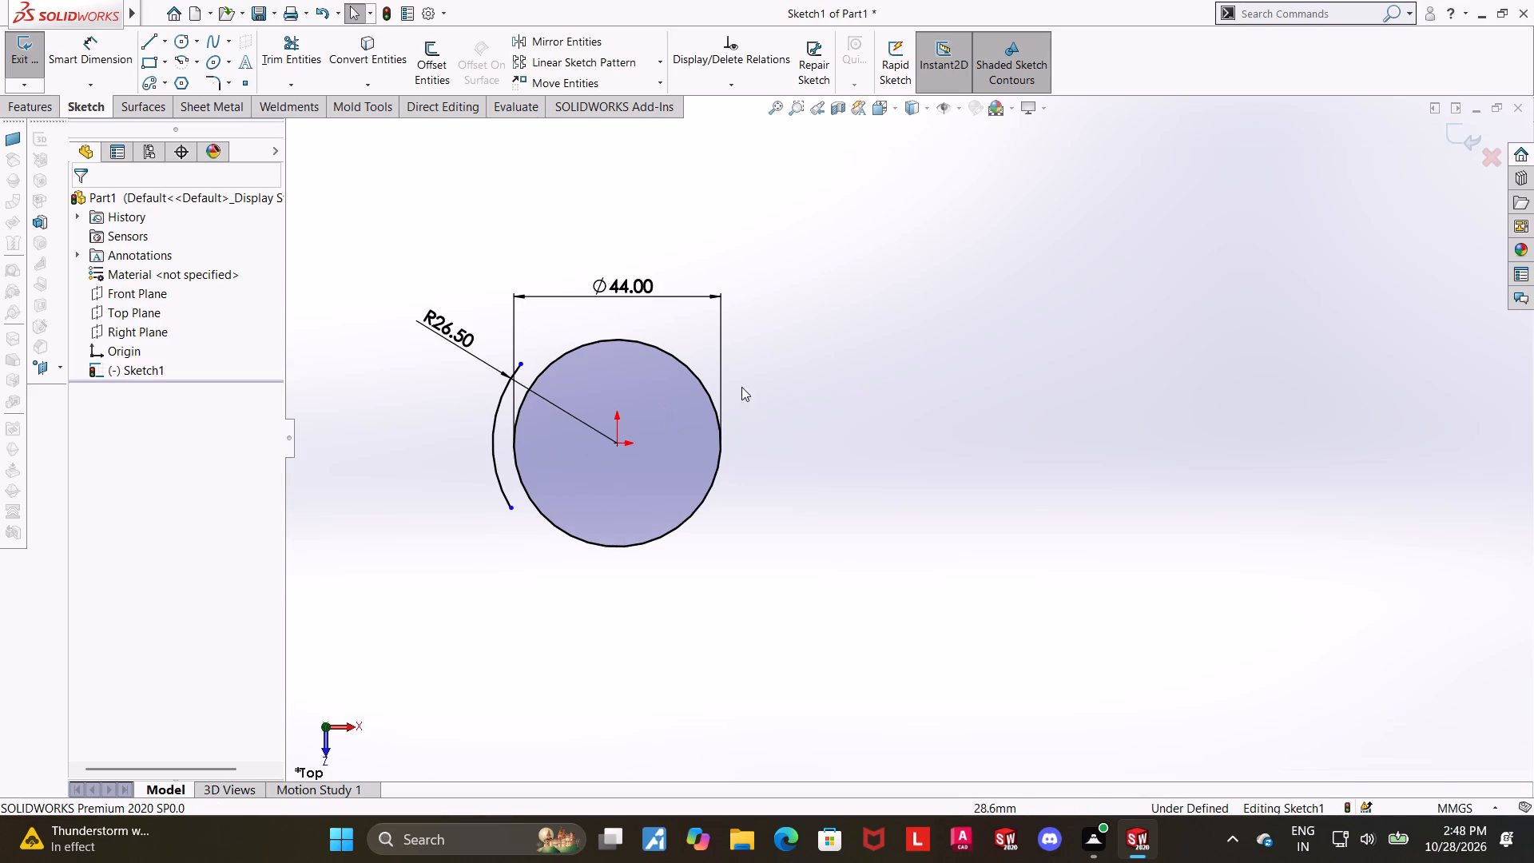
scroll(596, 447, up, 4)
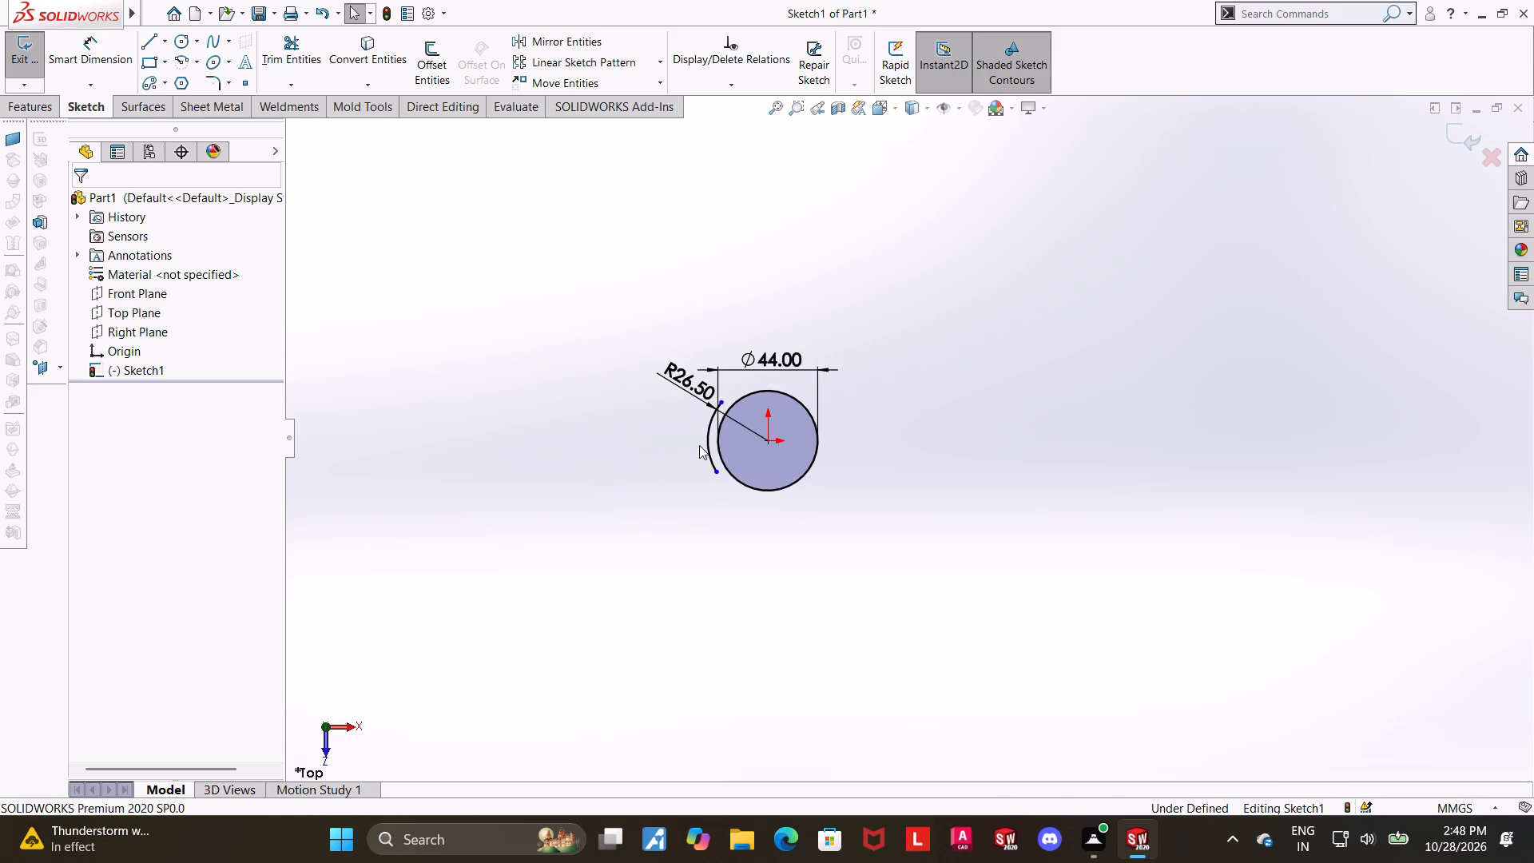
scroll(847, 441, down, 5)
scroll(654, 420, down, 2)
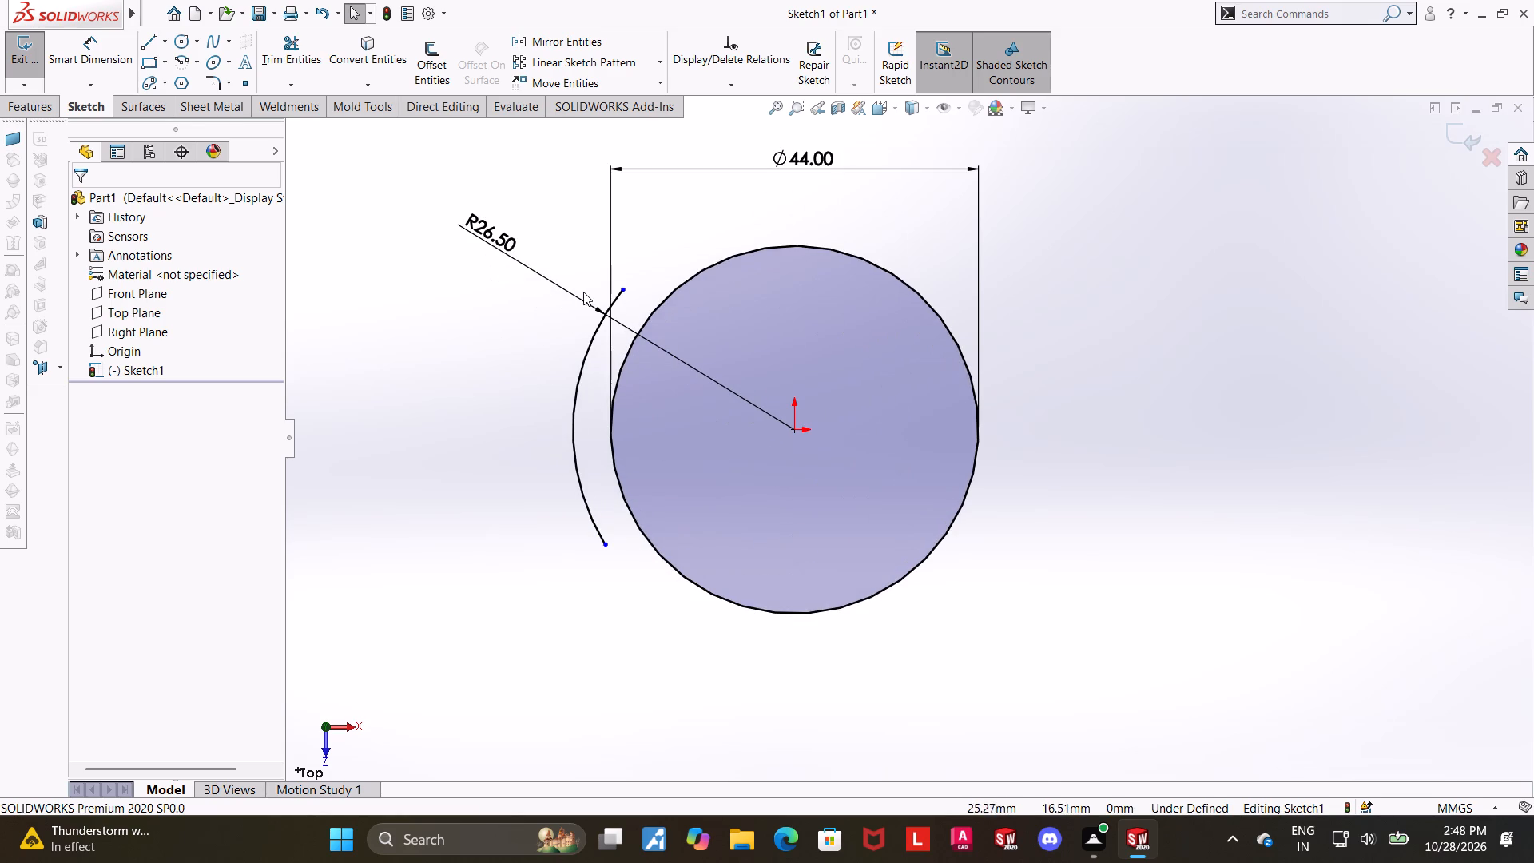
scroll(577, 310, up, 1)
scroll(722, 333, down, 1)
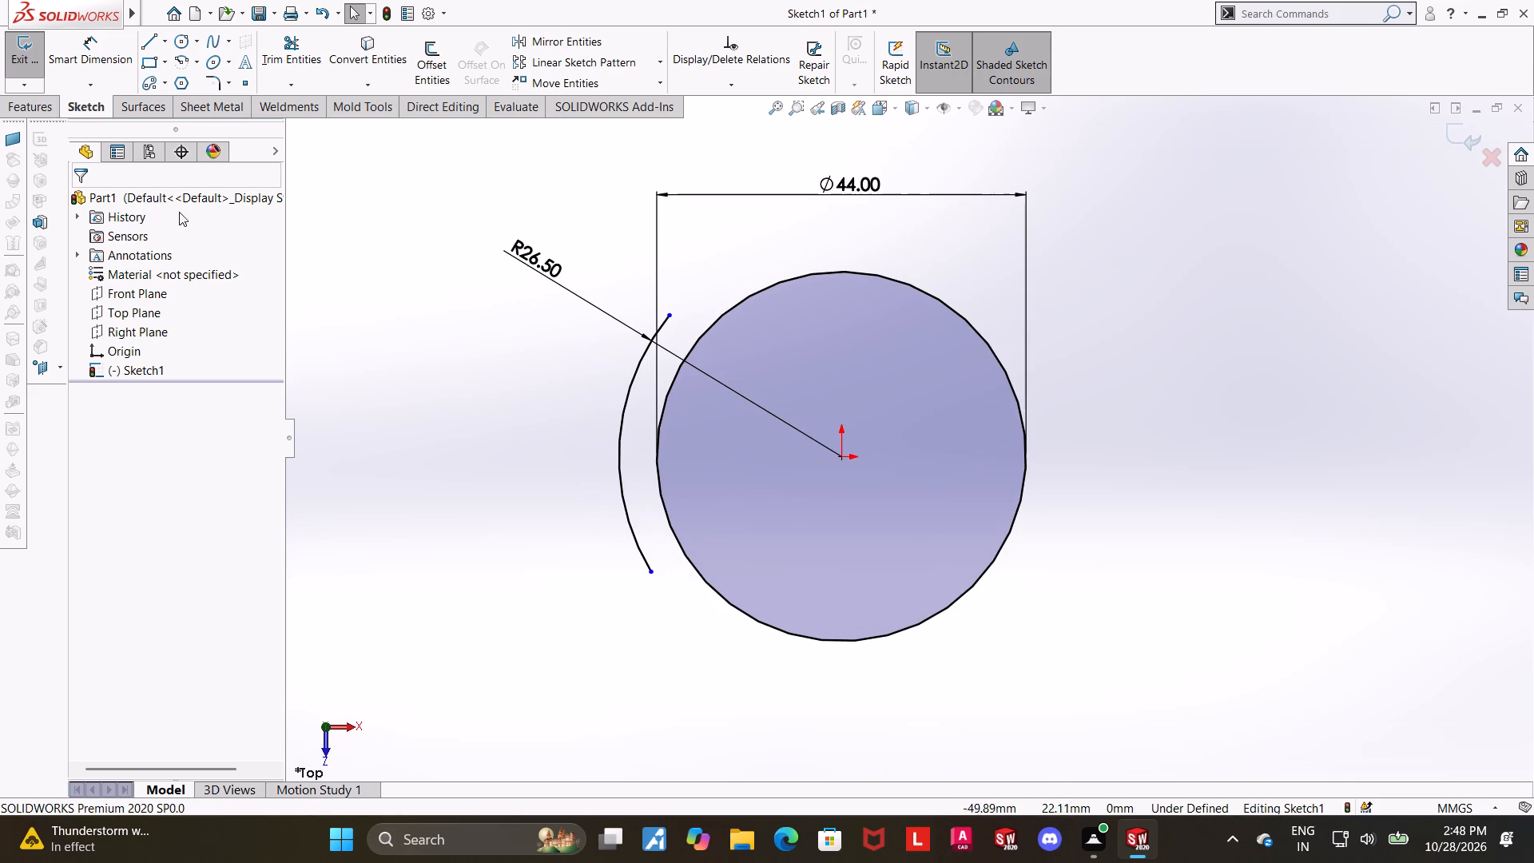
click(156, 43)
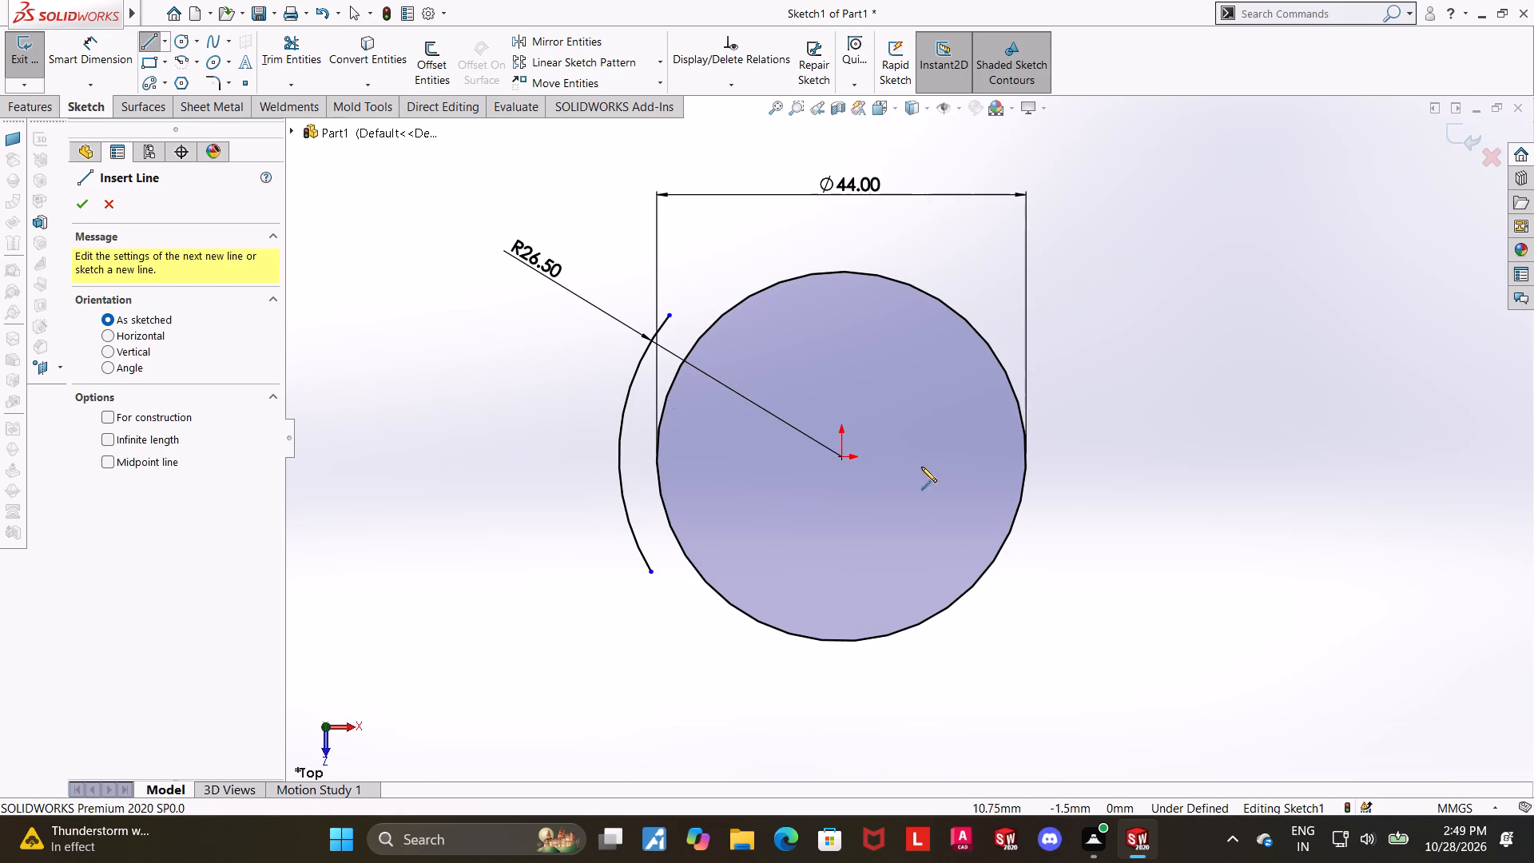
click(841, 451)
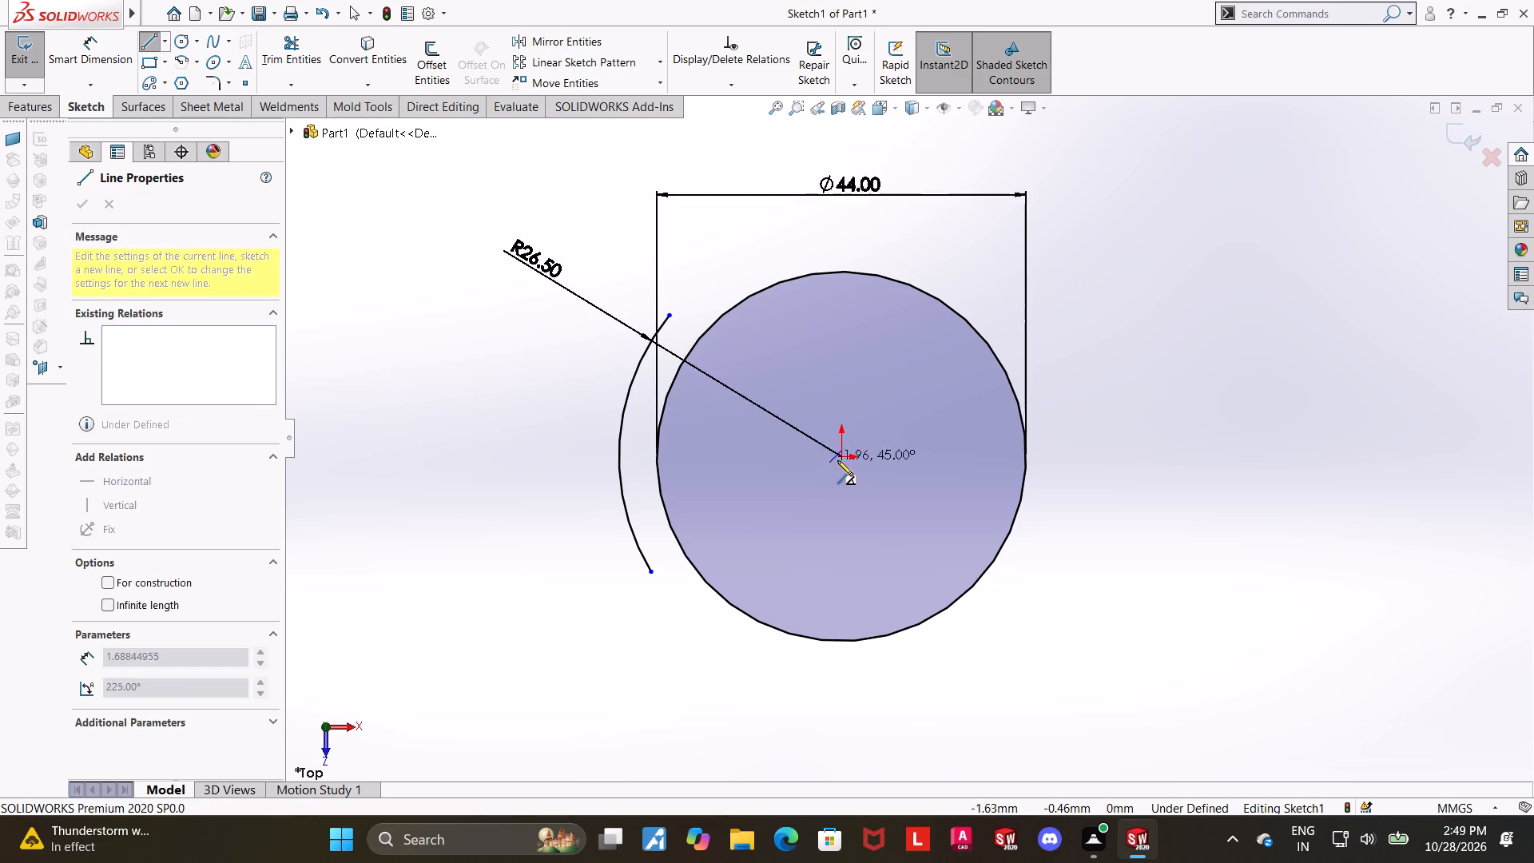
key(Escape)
Sketch a horizontal line from the origin in the negative X direction, ending on the 26.5 mm radius arc.
click(145, 46)
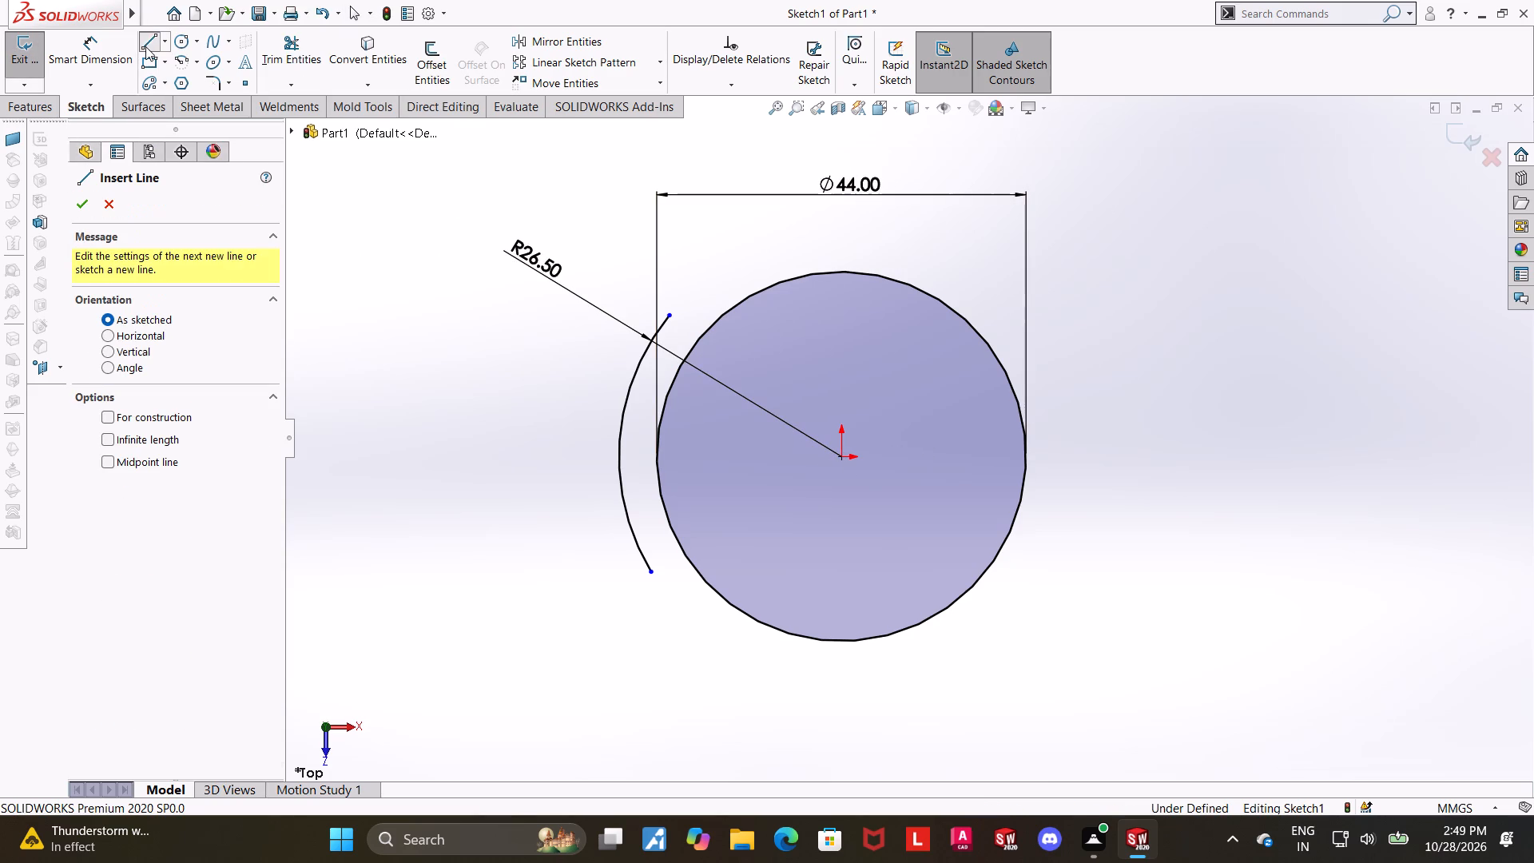
click(838, 459)
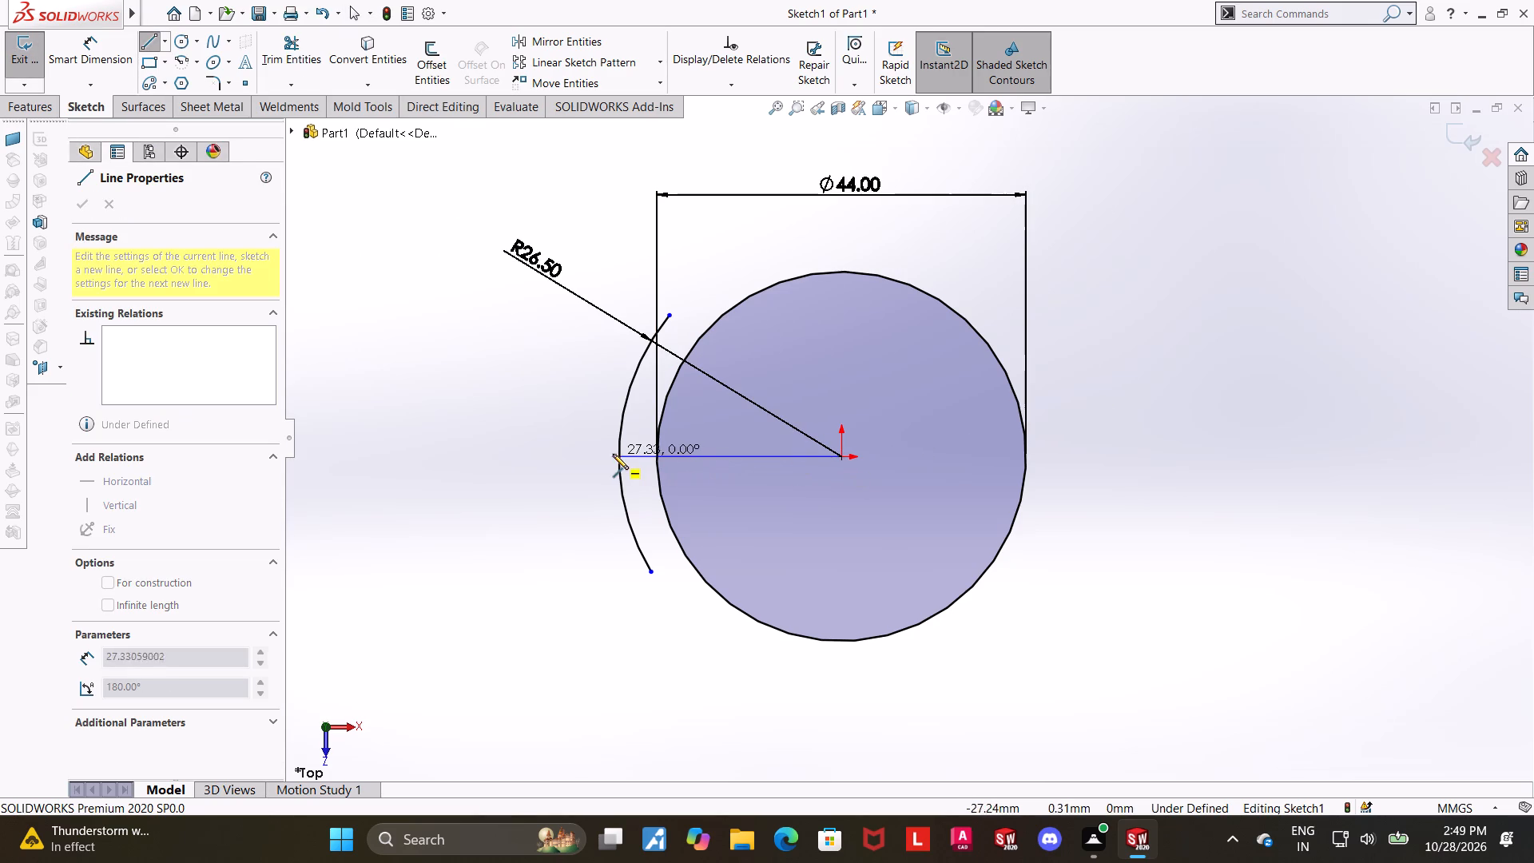
click(618, 459)
key(Escape)
key(Escape)
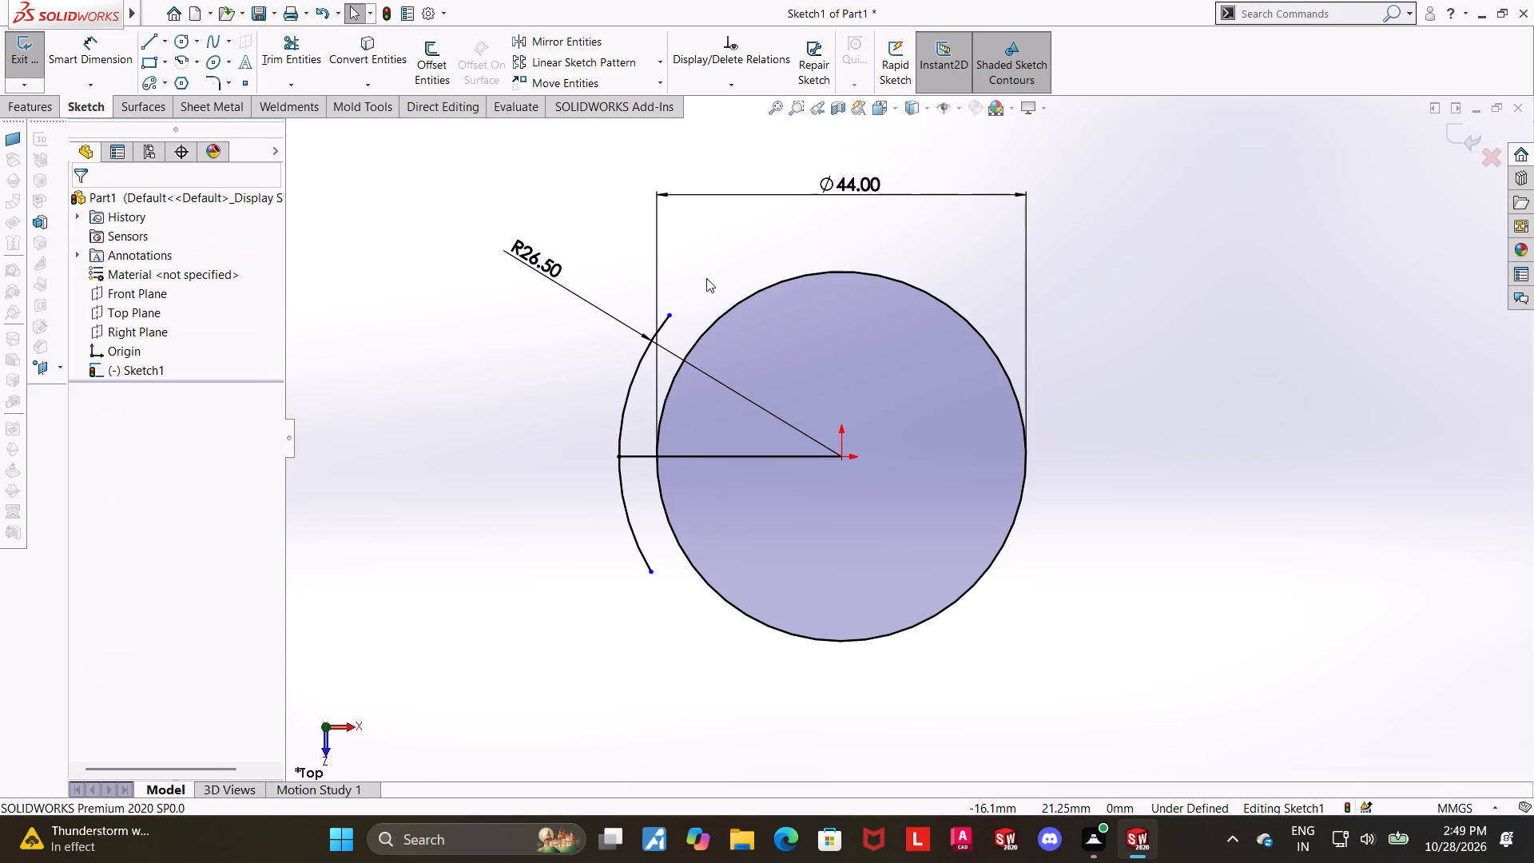
Shorten the 26.5 mm radius arc by moving both of its endpoints closer to the horizontal line.
drag(670, 311, 638, 388)
key(Escape)
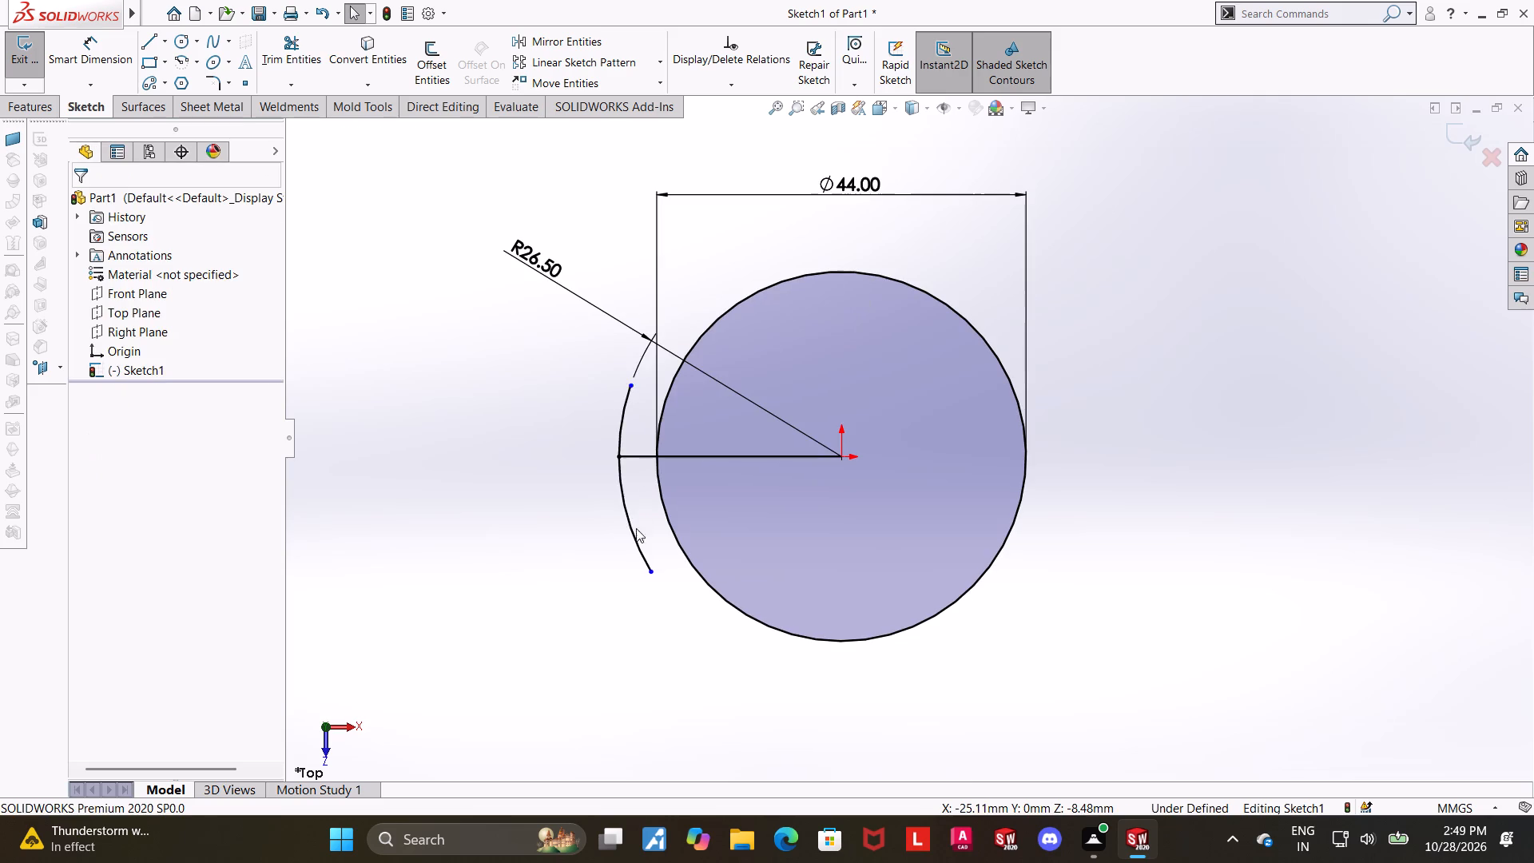
drag(650, 570, 613, 511)
key(Escape)
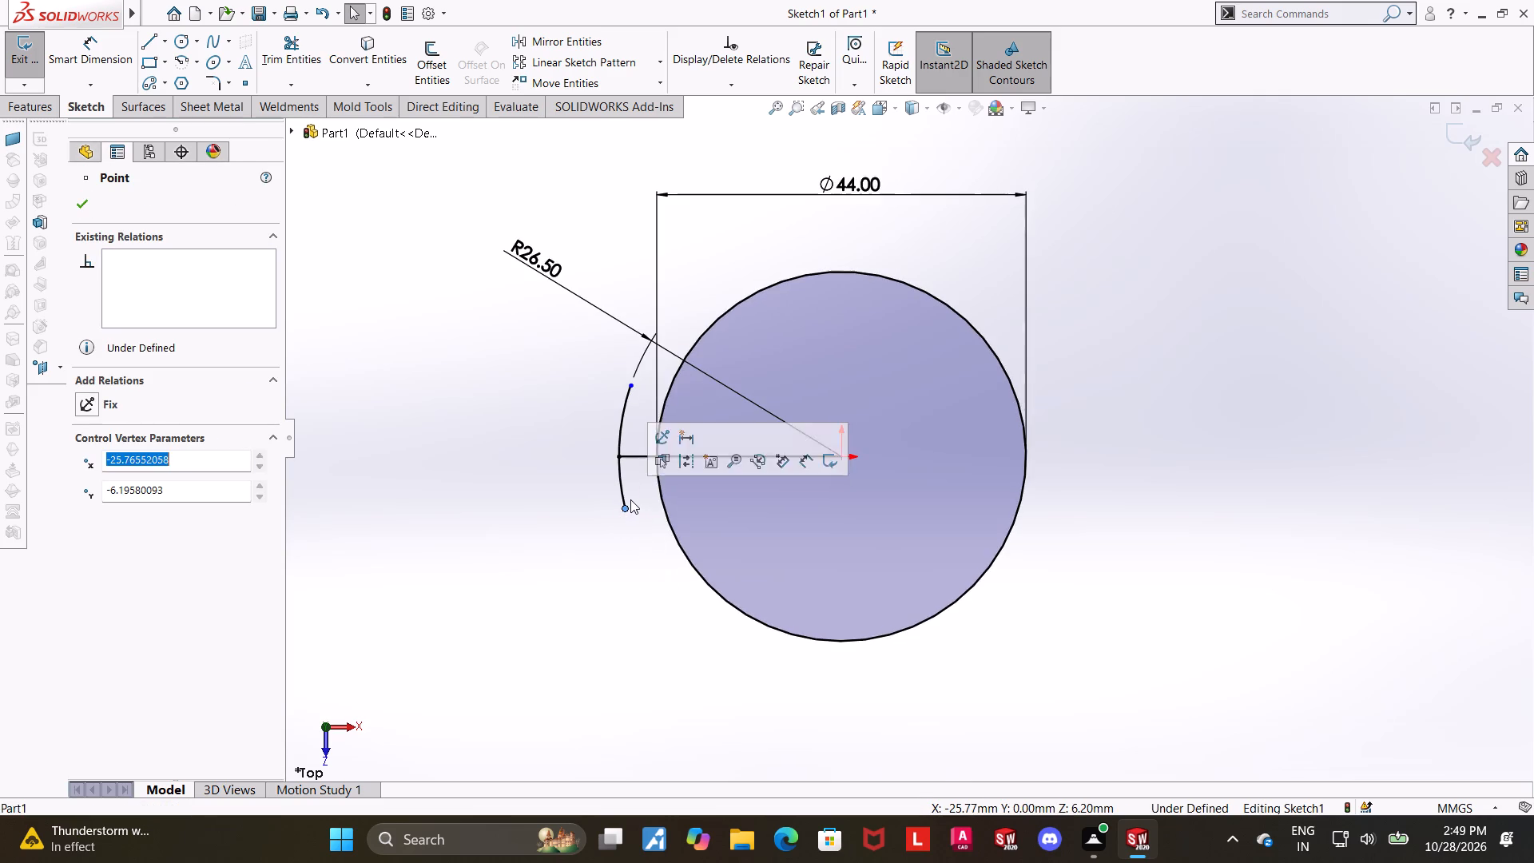
key(Escape)
Sketch two horizontal lines from the arc's two endpoints into the circle, each about 10 to 11 mm long.
scroll(707, 416, down, 1)
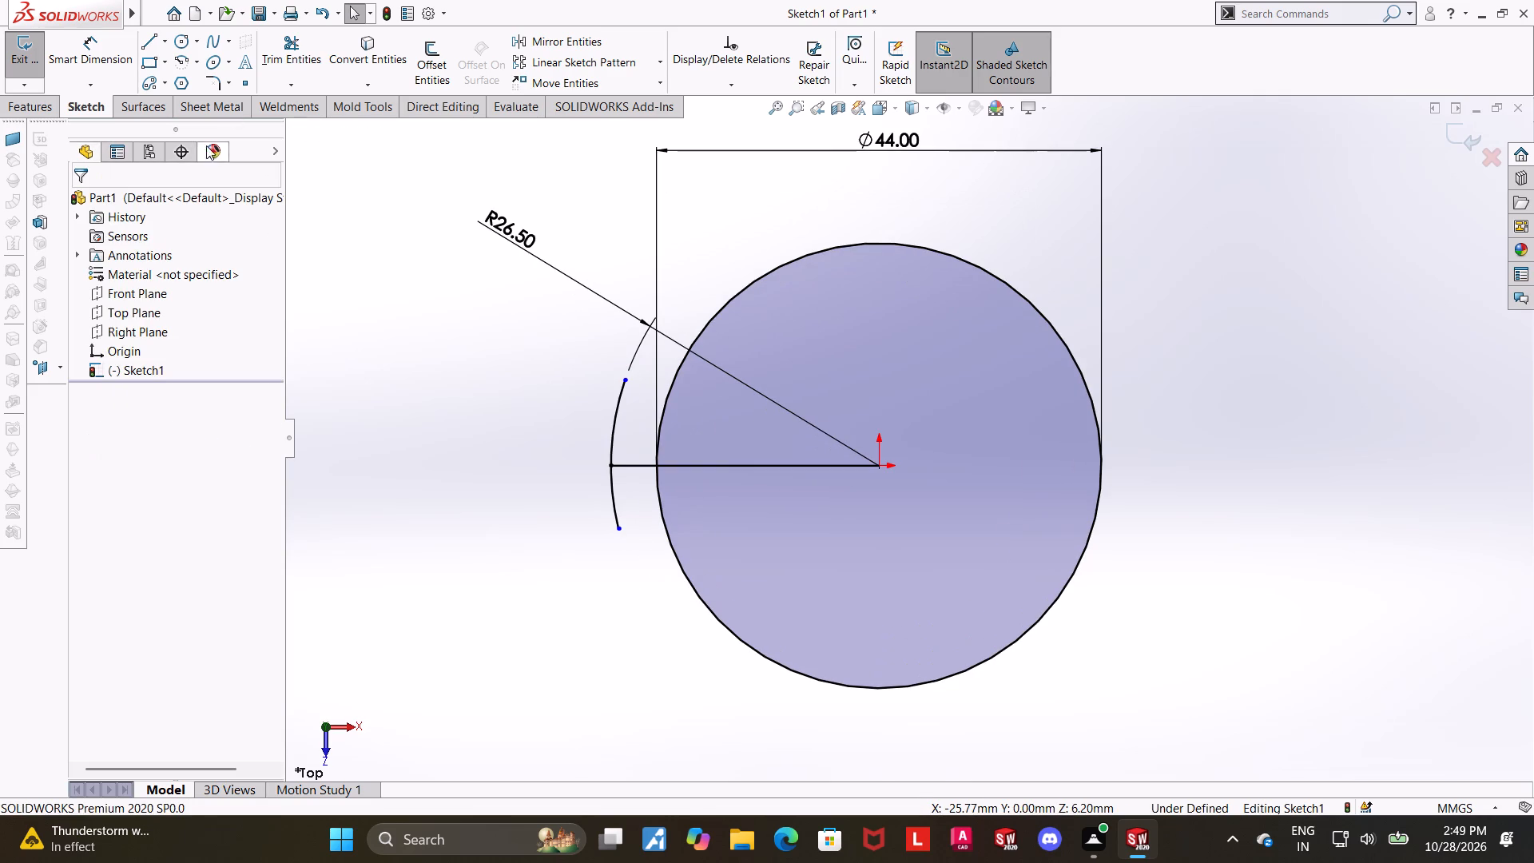
click(157, 39)
click(628, 380)
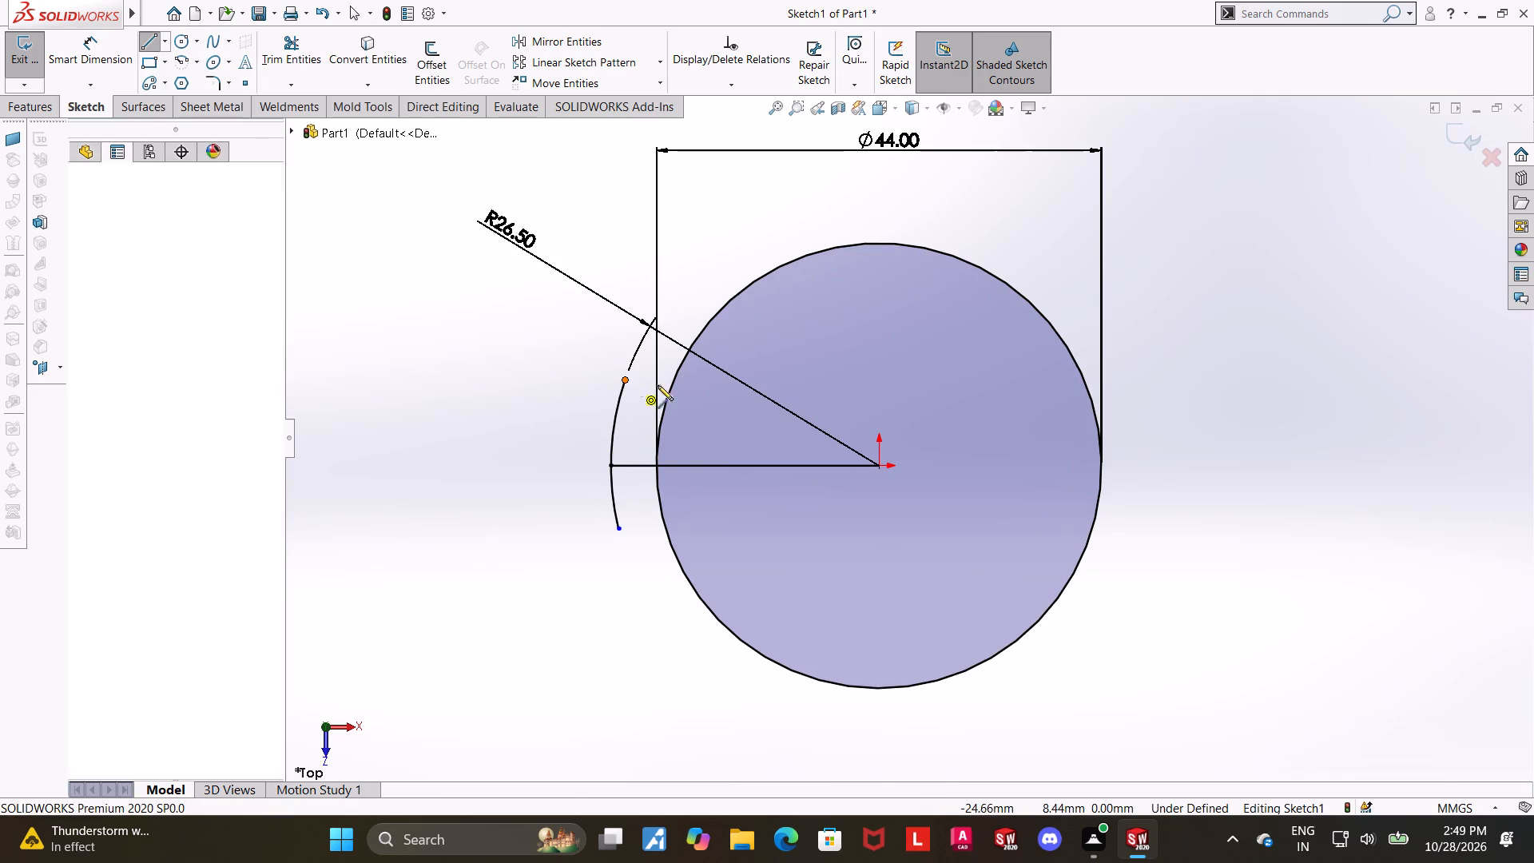
click(728, 384)
key(Escape)
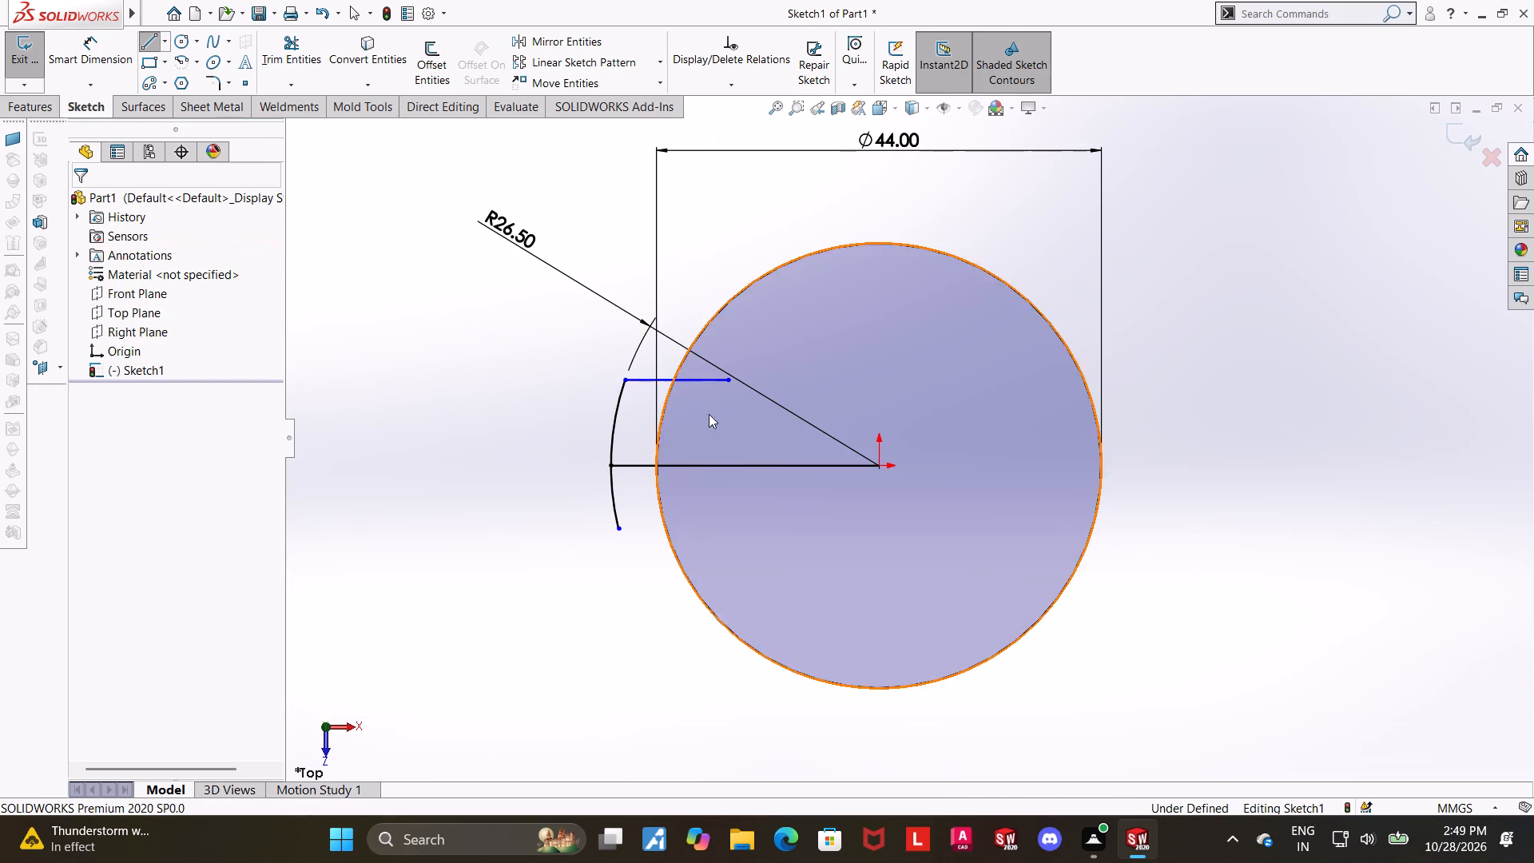
key(Escape)
click(148, 42)
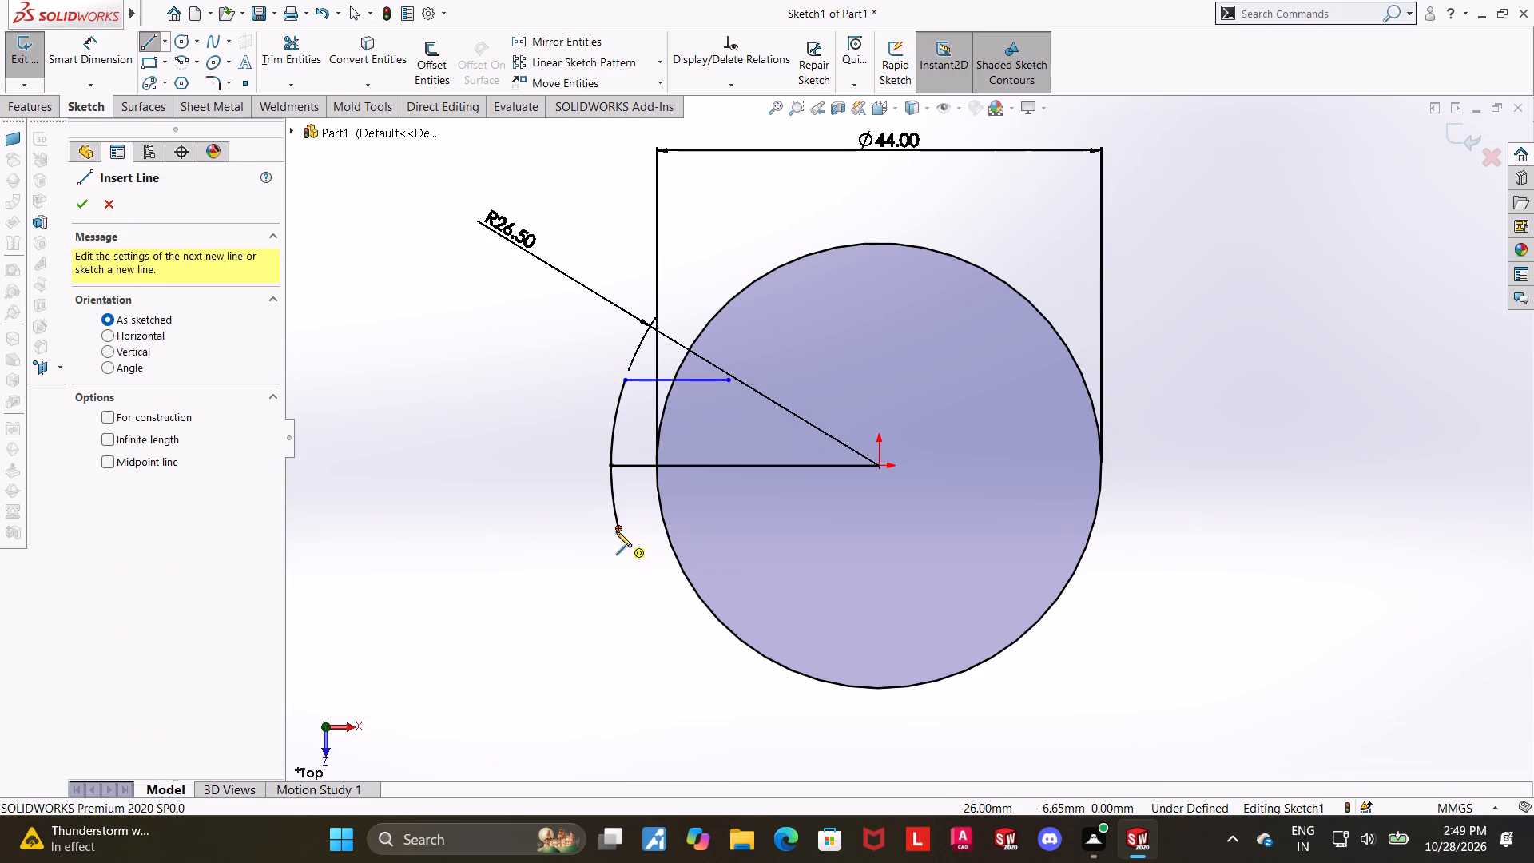
click(616, 531)
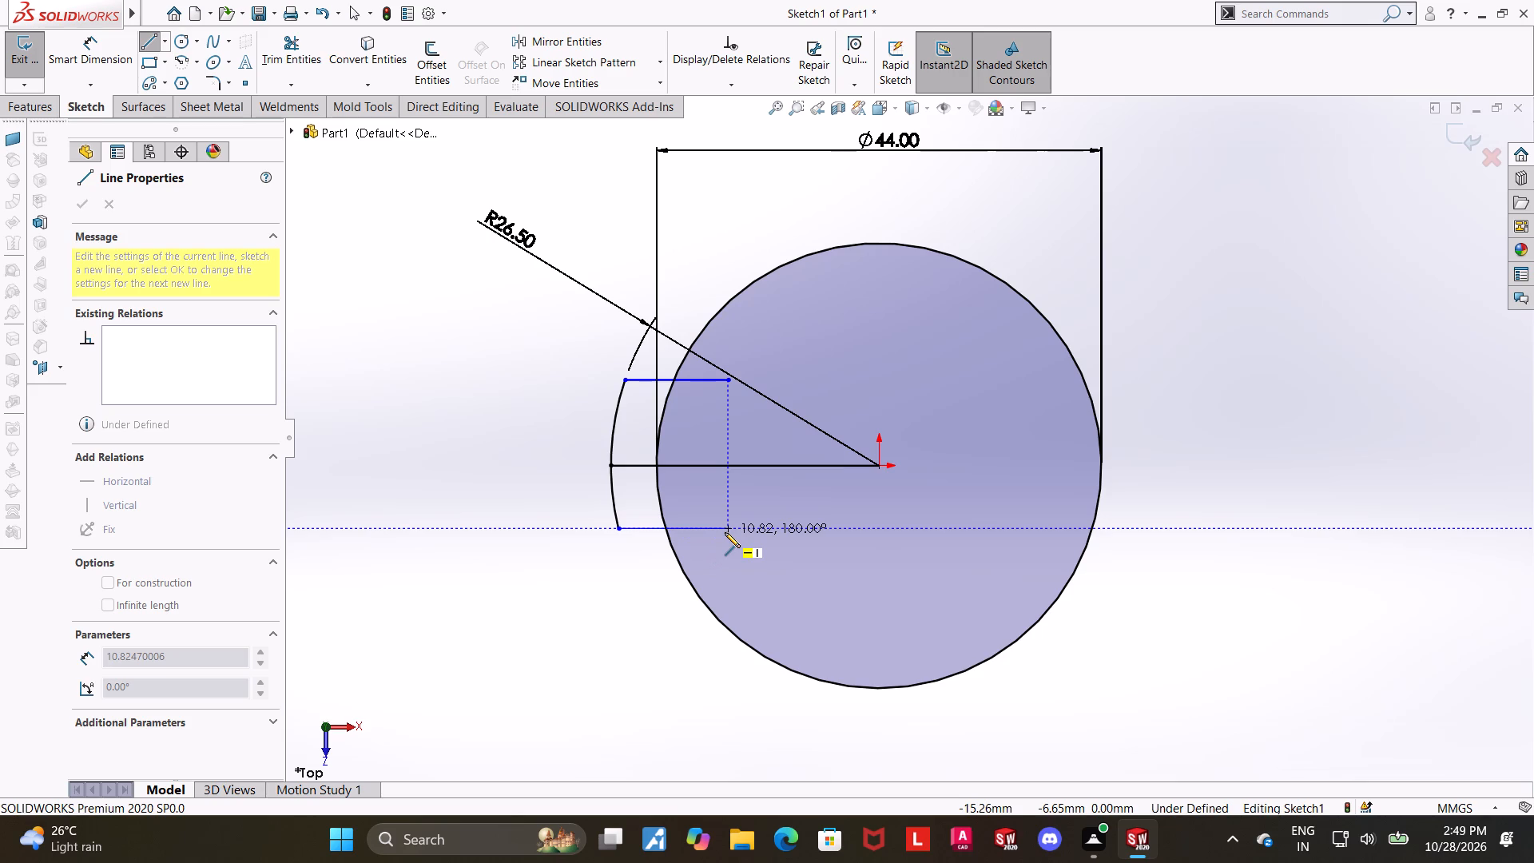
click(725, 532)
key(Escape)
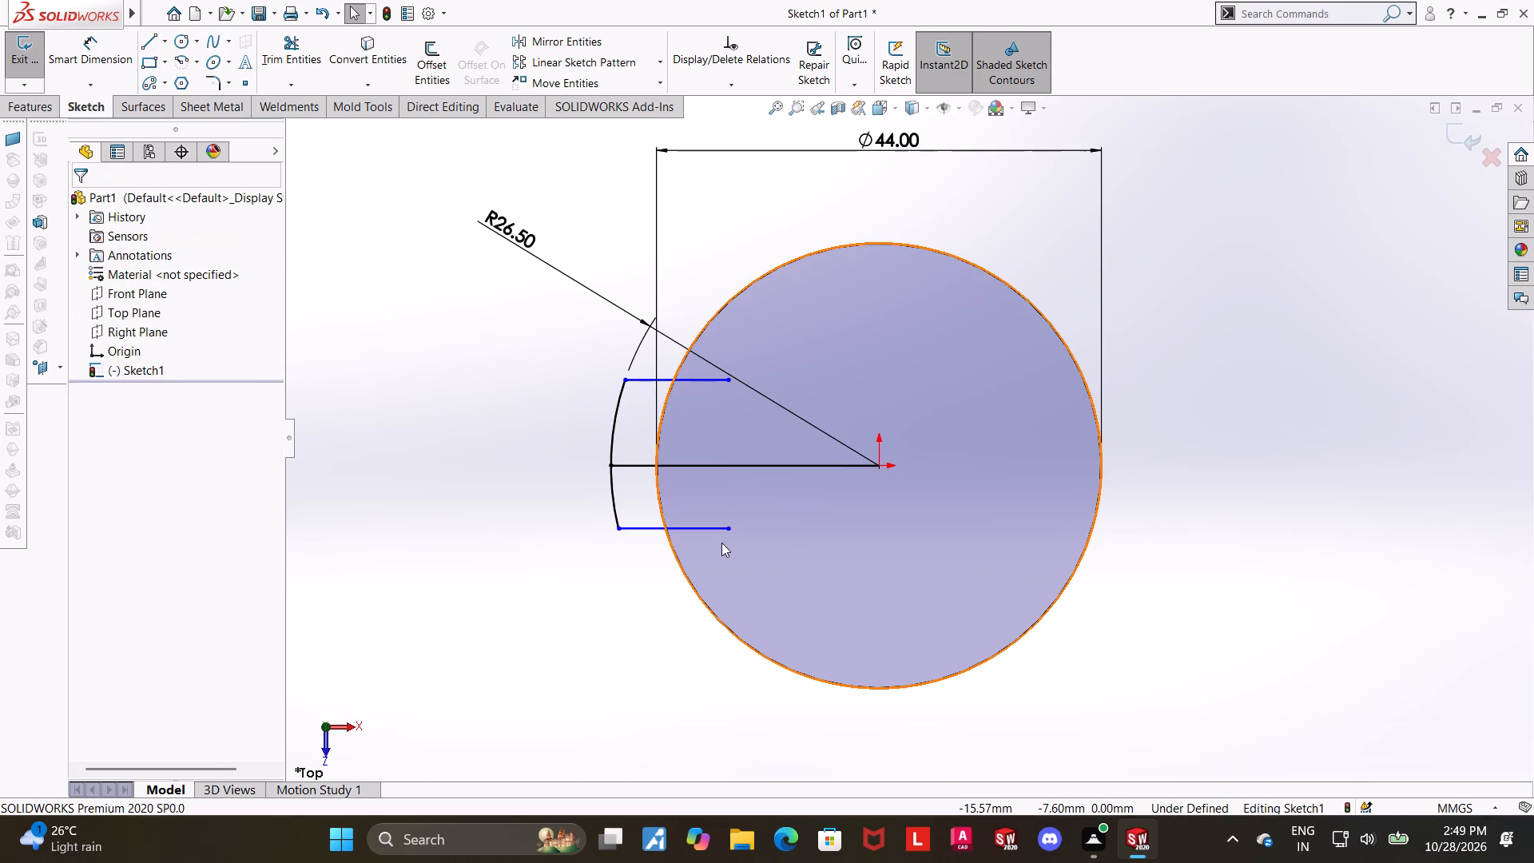
Make the inner endpoints of both short horizontal lines coincident with the 44 mm circle.
ctrl+click(726, 378)
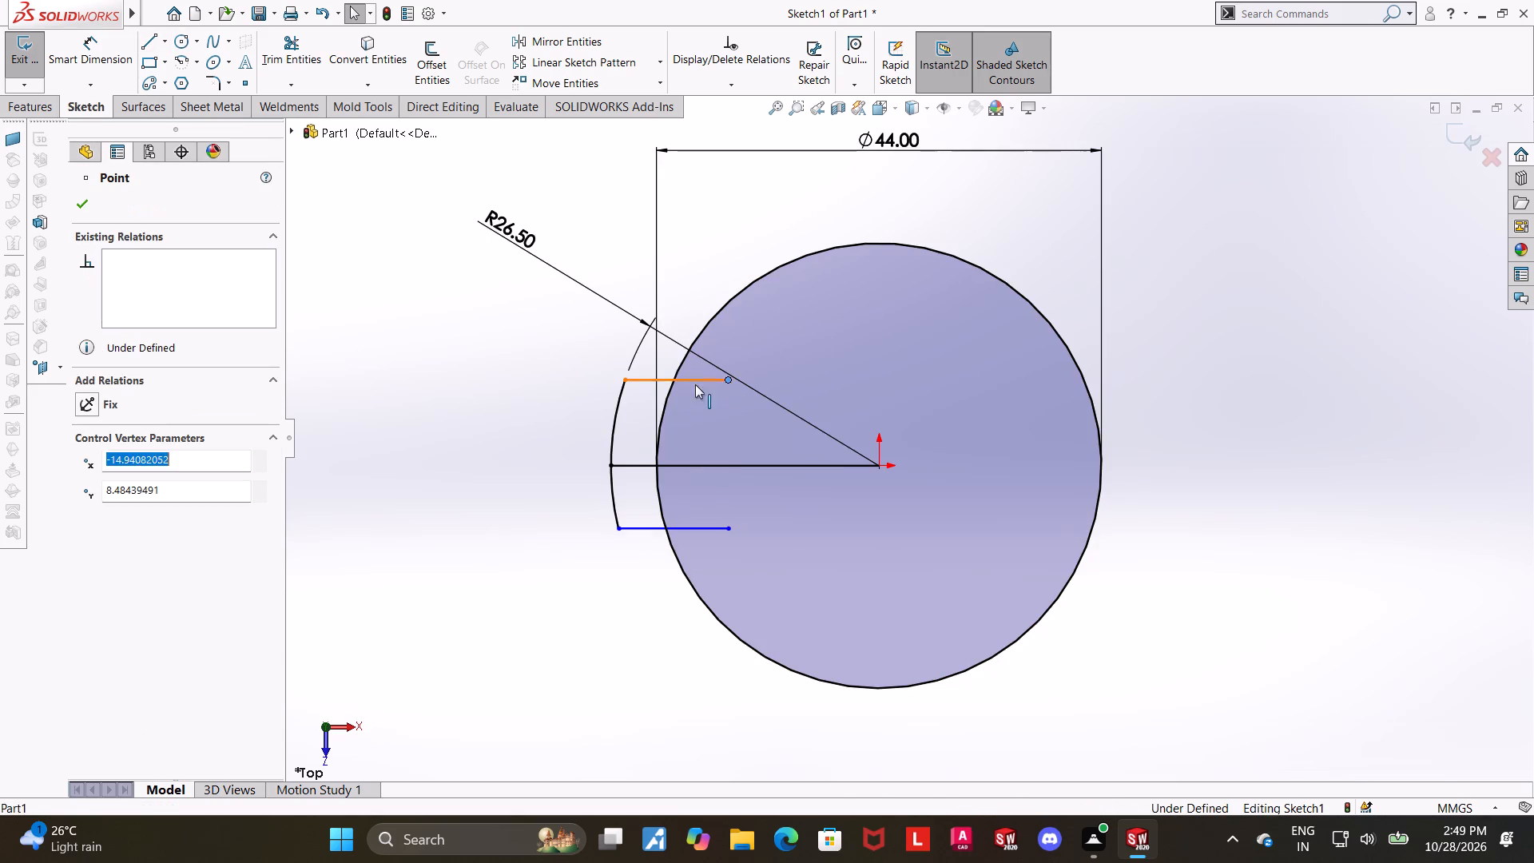
ctrl+click(676, 386)
click(86, 500)
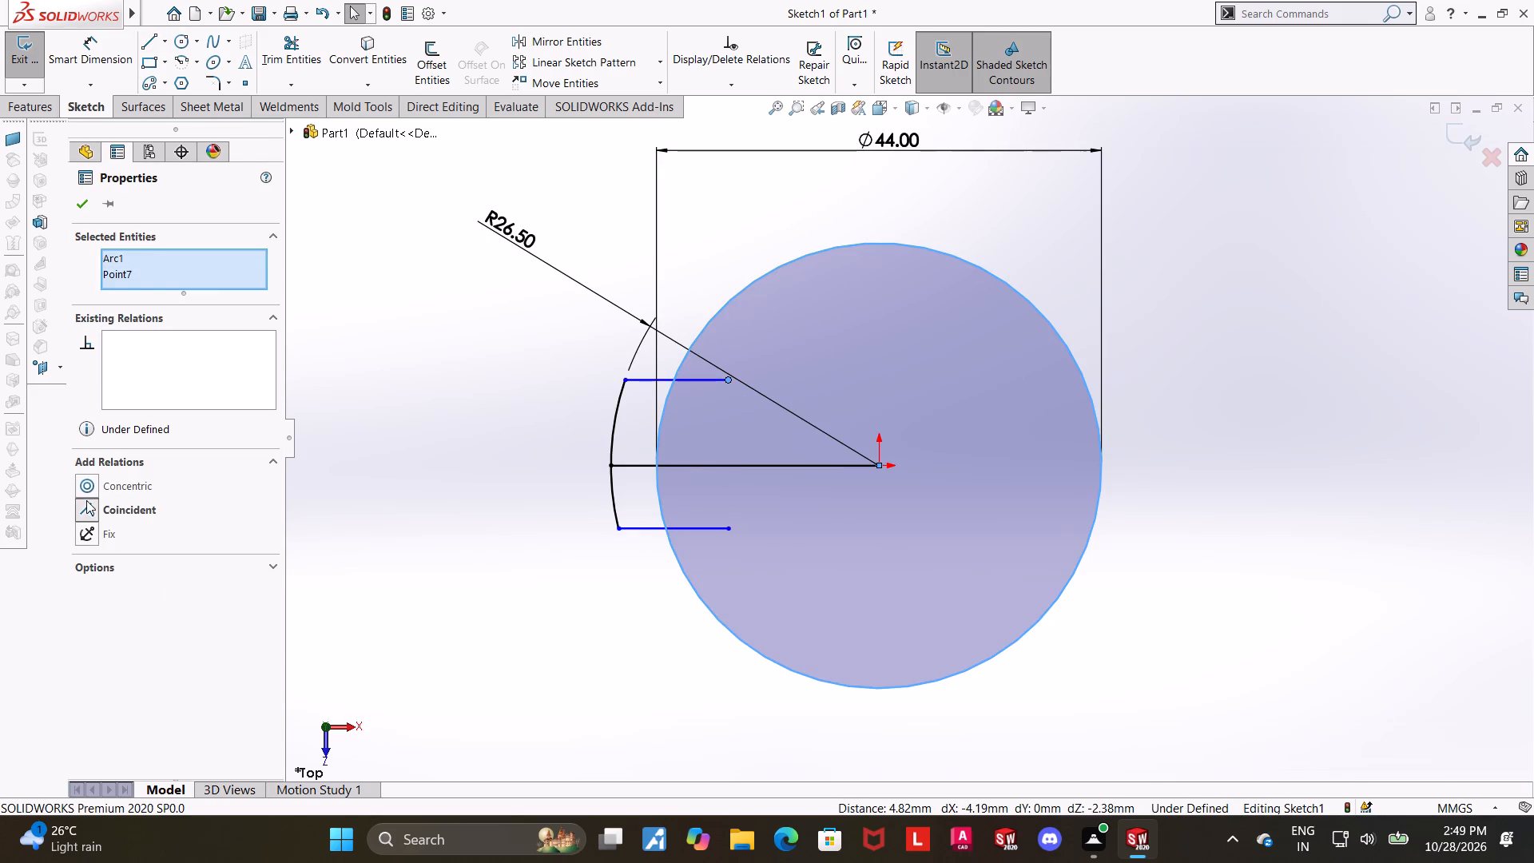
click(461, 583)
ctrl+click(725, 527)
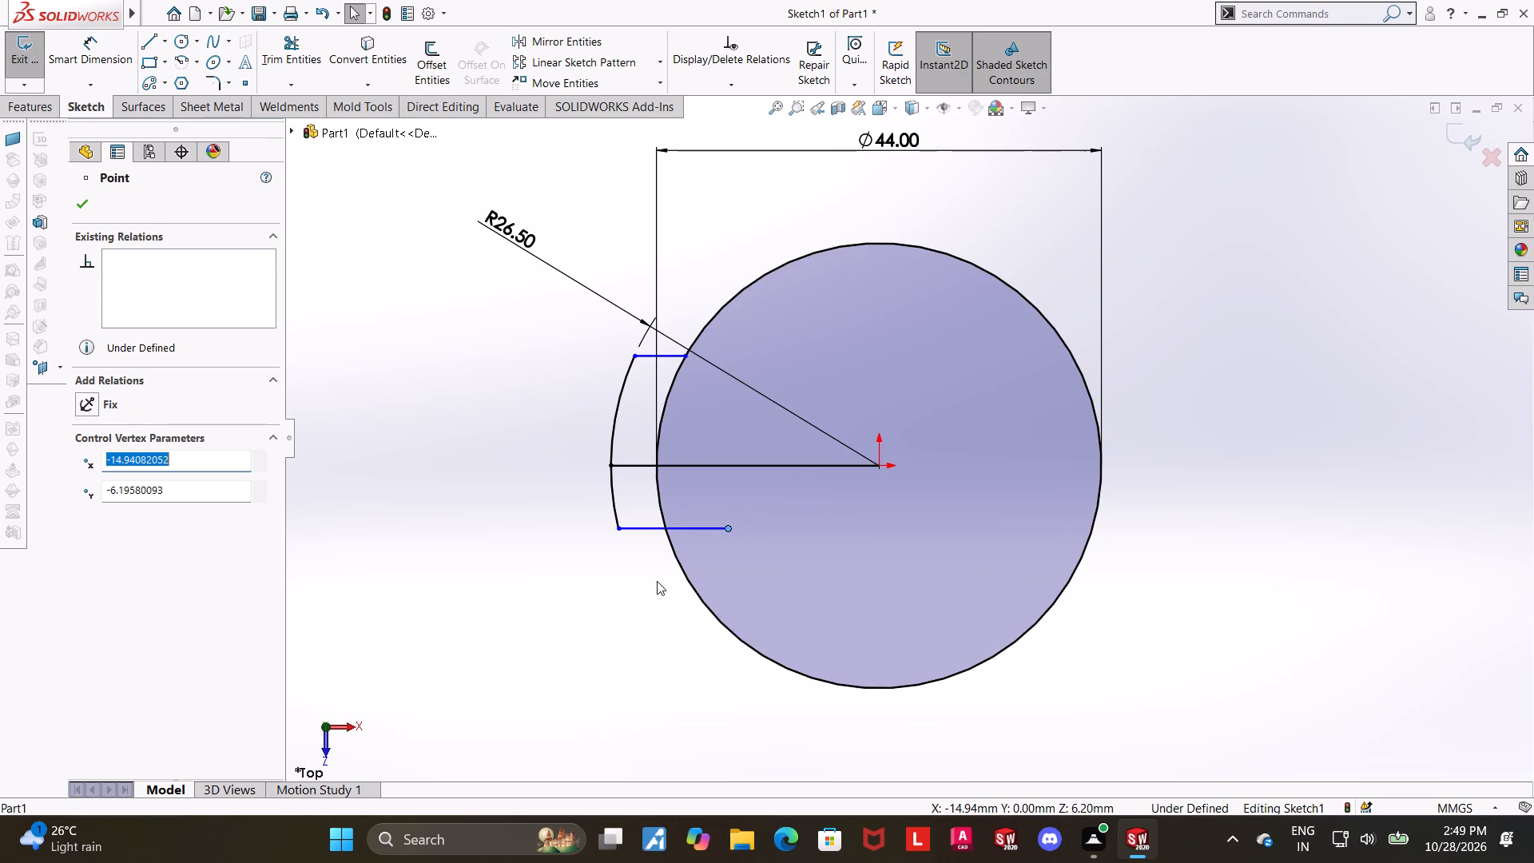
ctrl+click(682, 571)
click(91, 514)
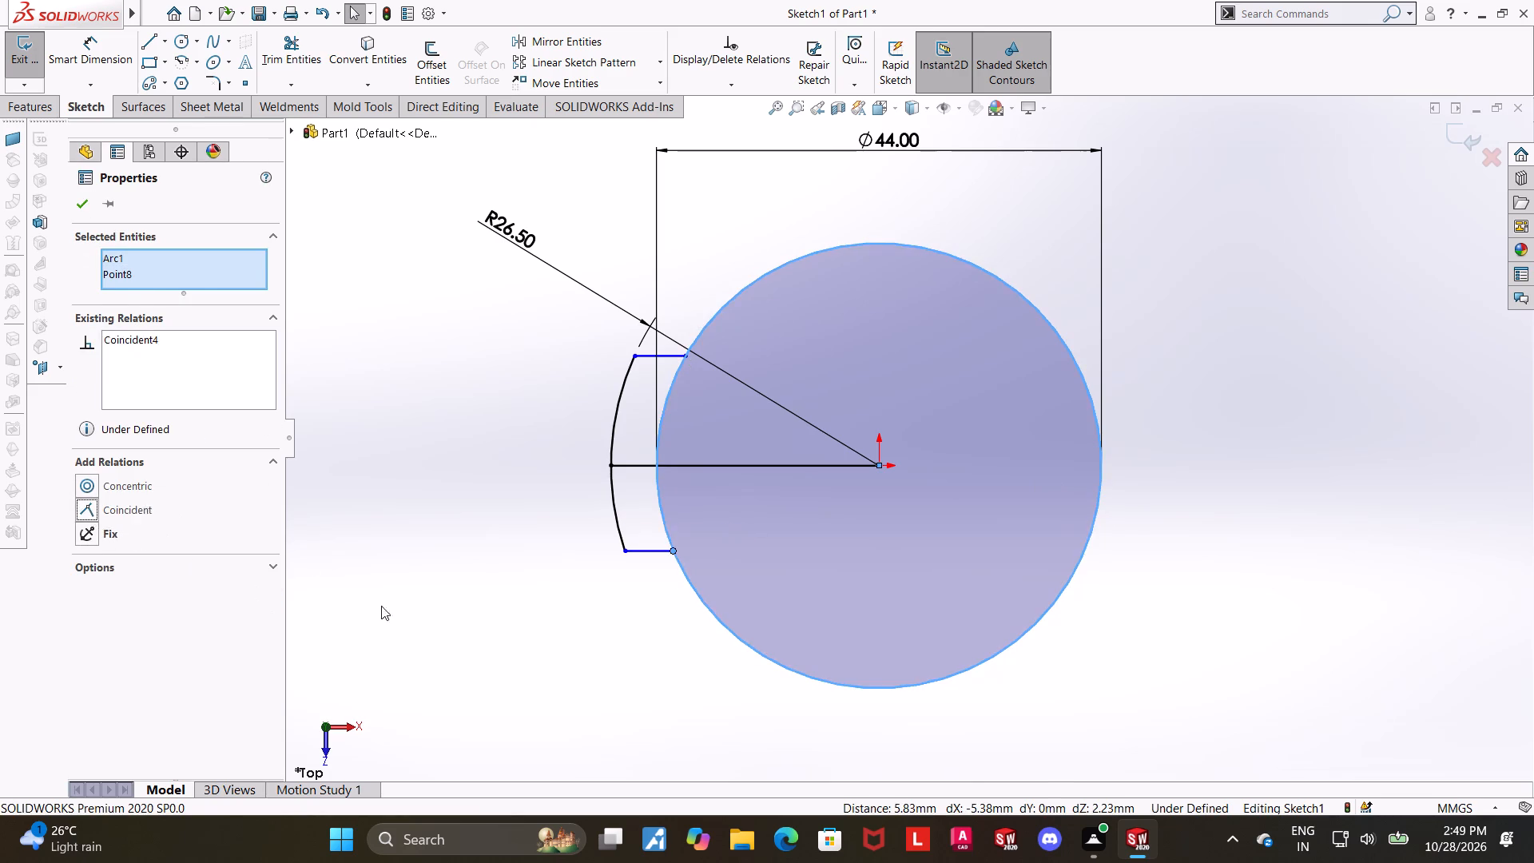
click(451, 637)
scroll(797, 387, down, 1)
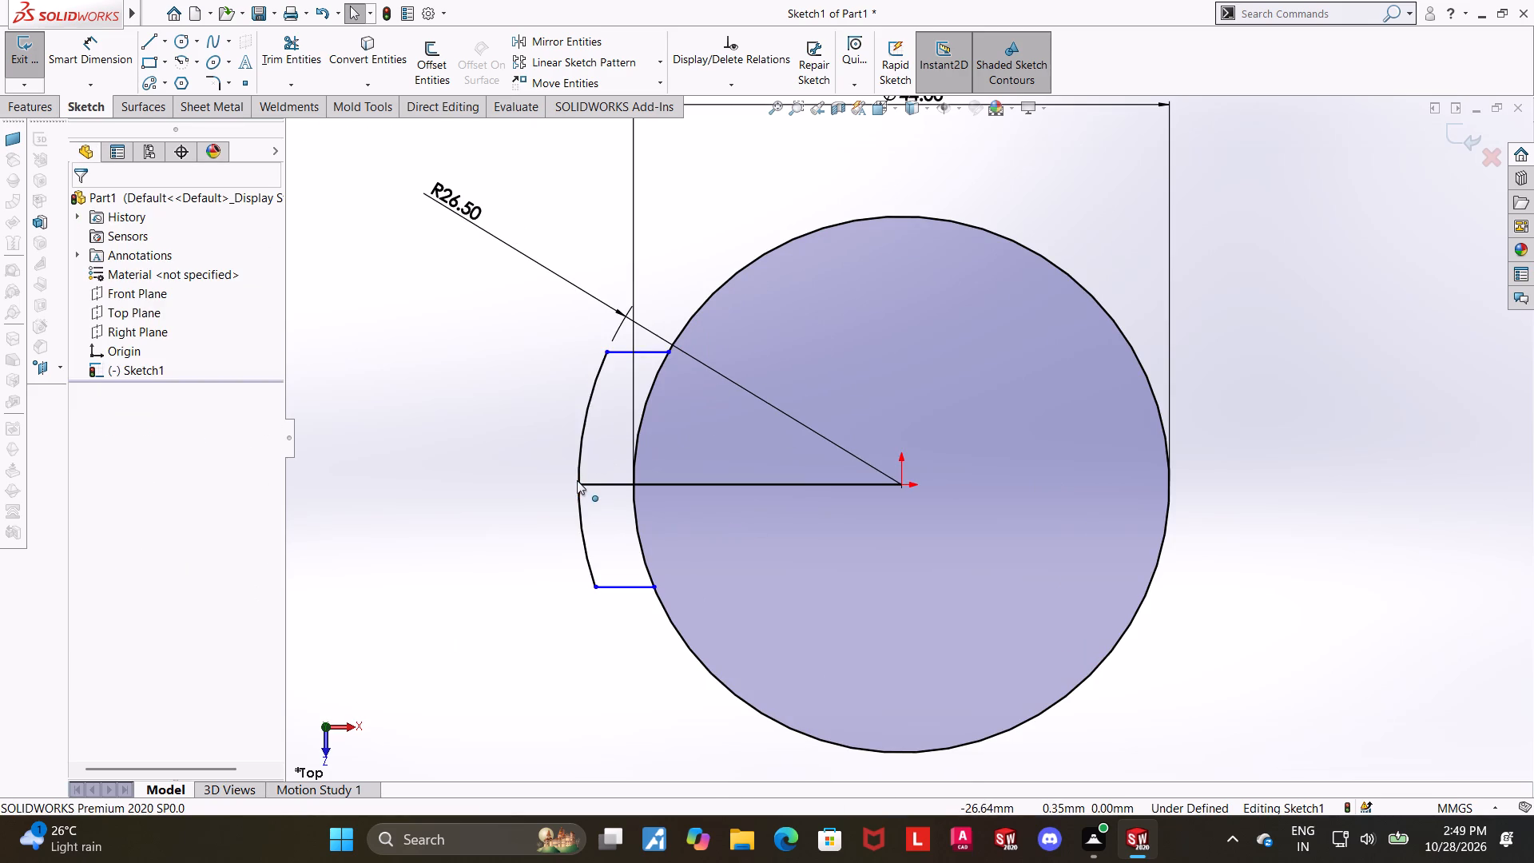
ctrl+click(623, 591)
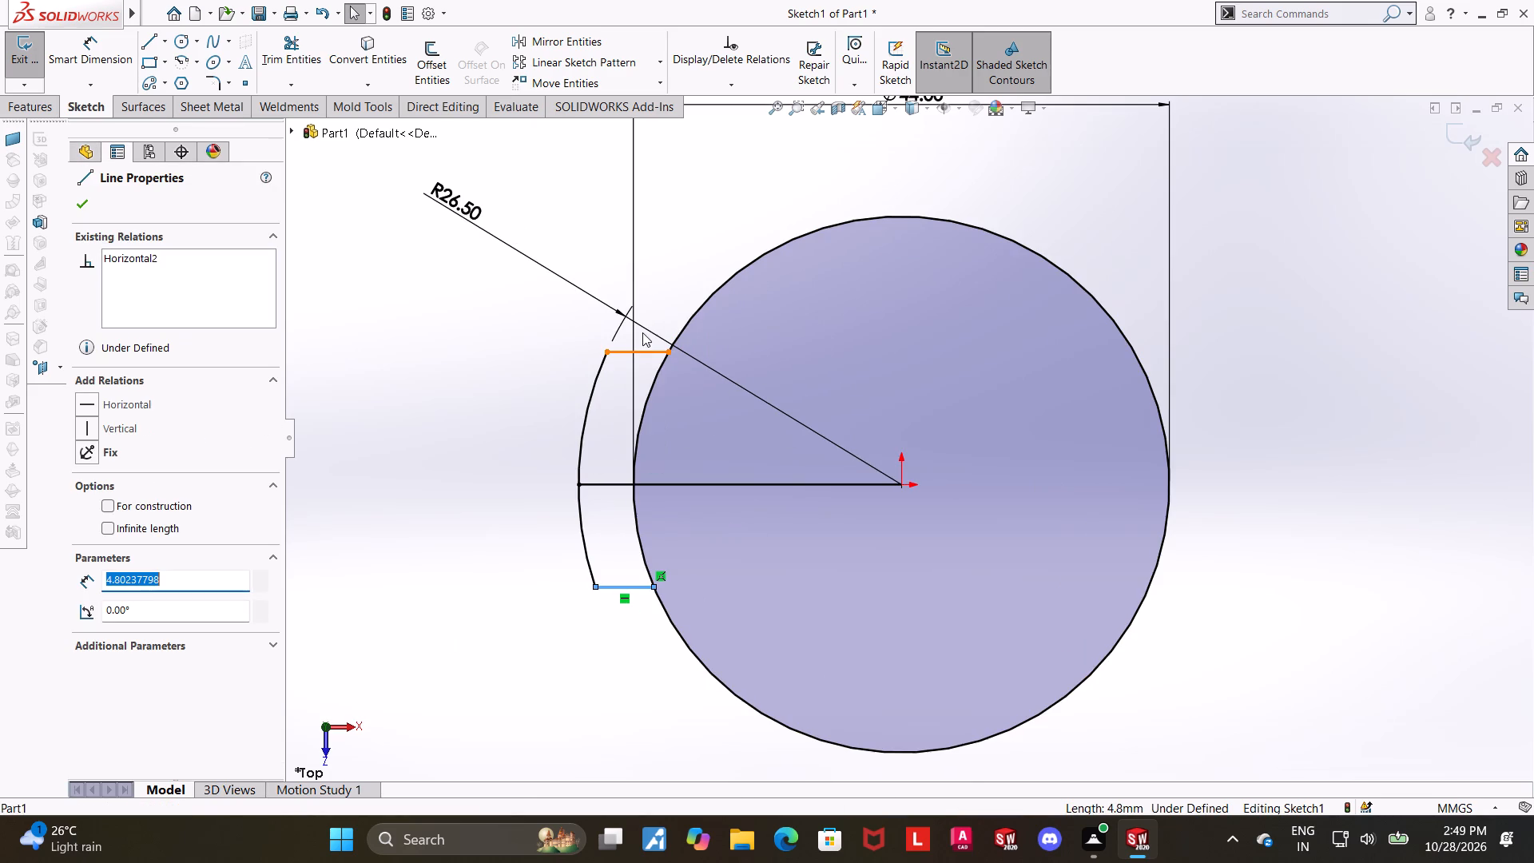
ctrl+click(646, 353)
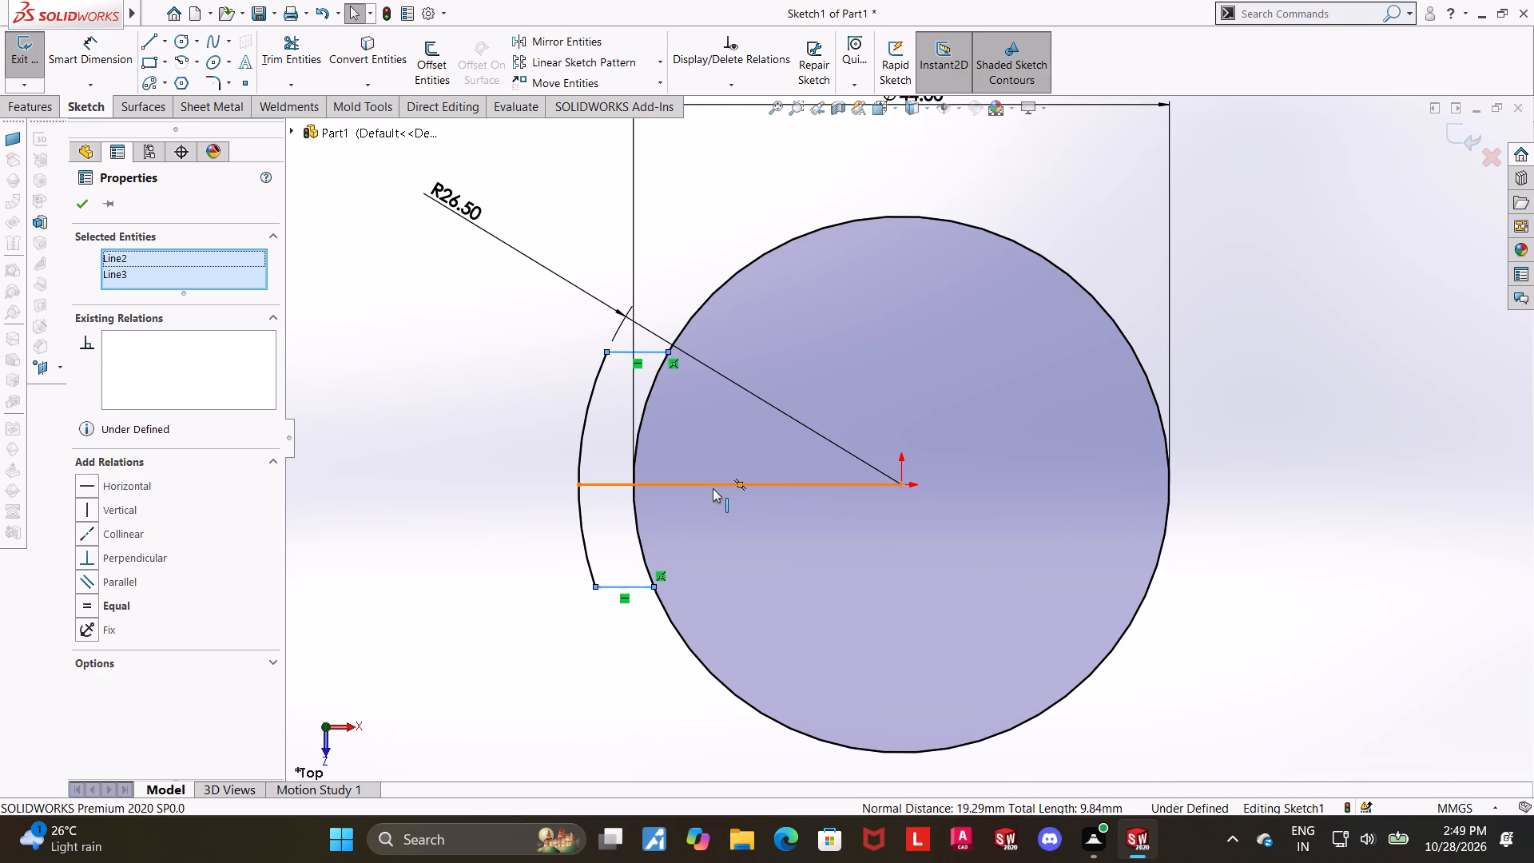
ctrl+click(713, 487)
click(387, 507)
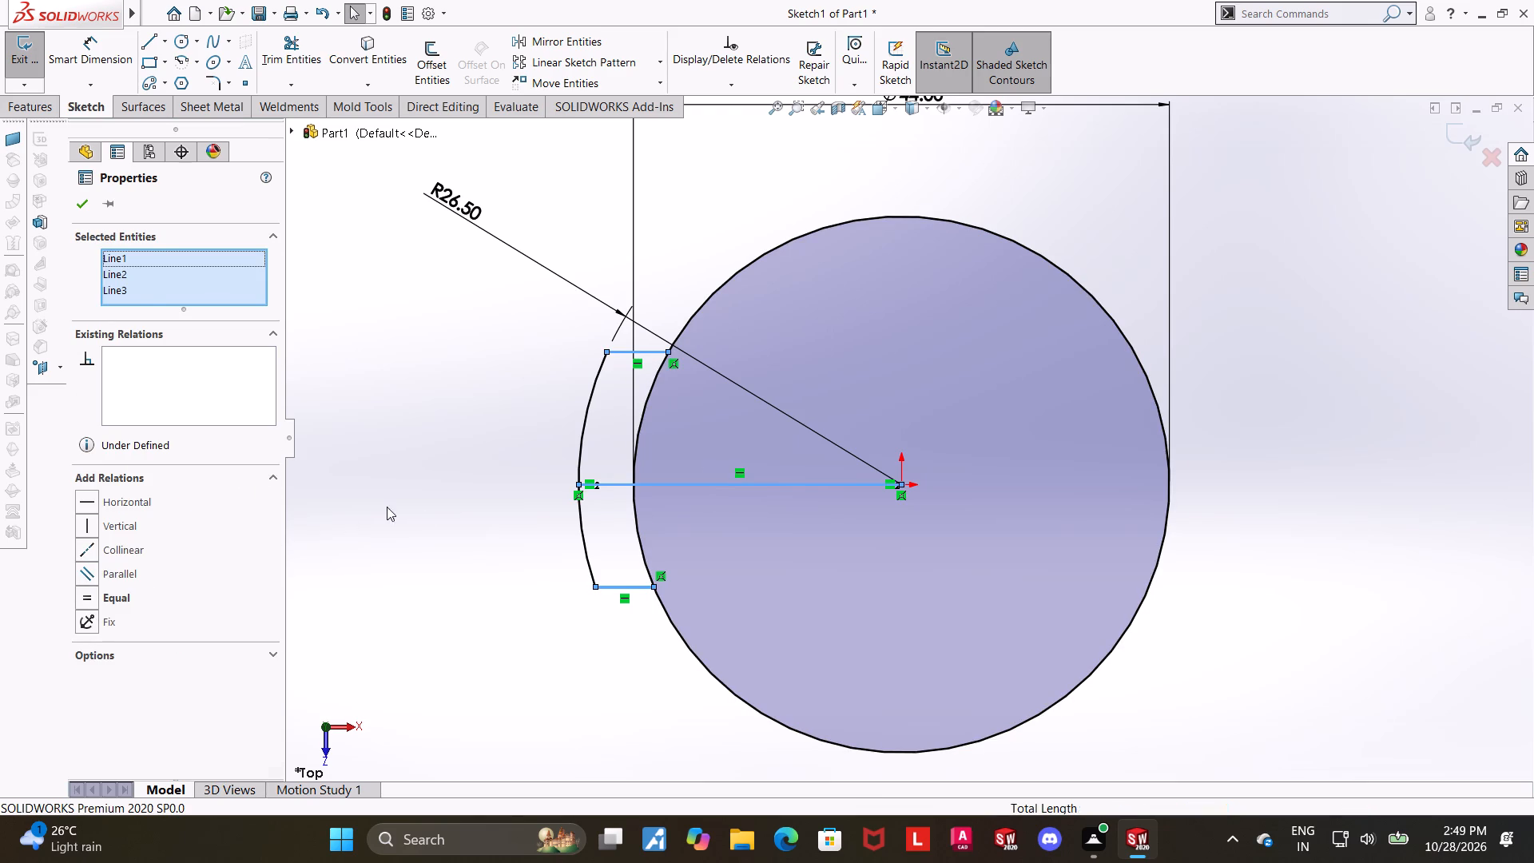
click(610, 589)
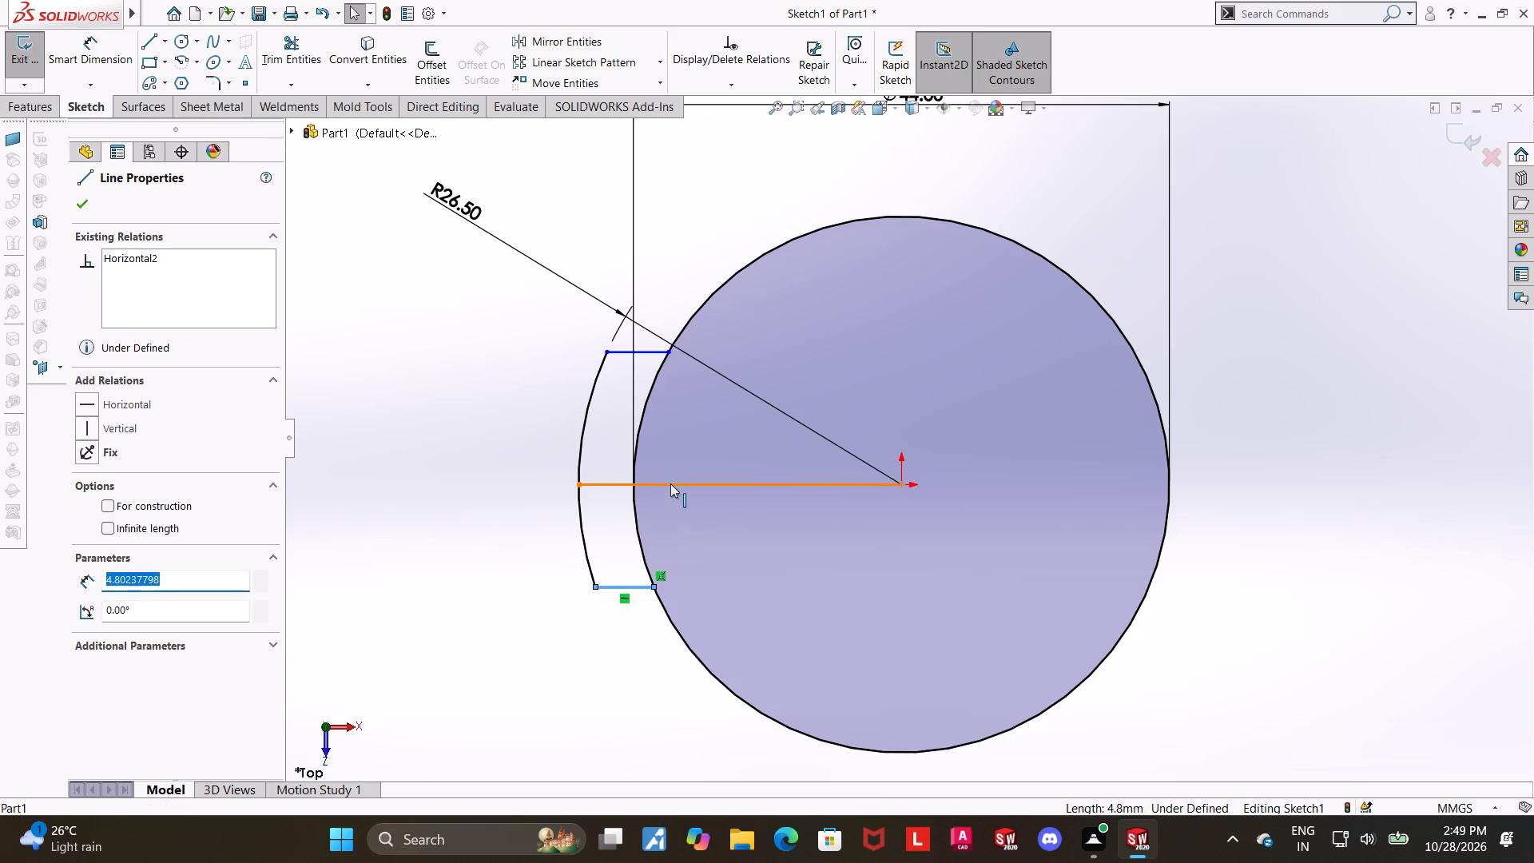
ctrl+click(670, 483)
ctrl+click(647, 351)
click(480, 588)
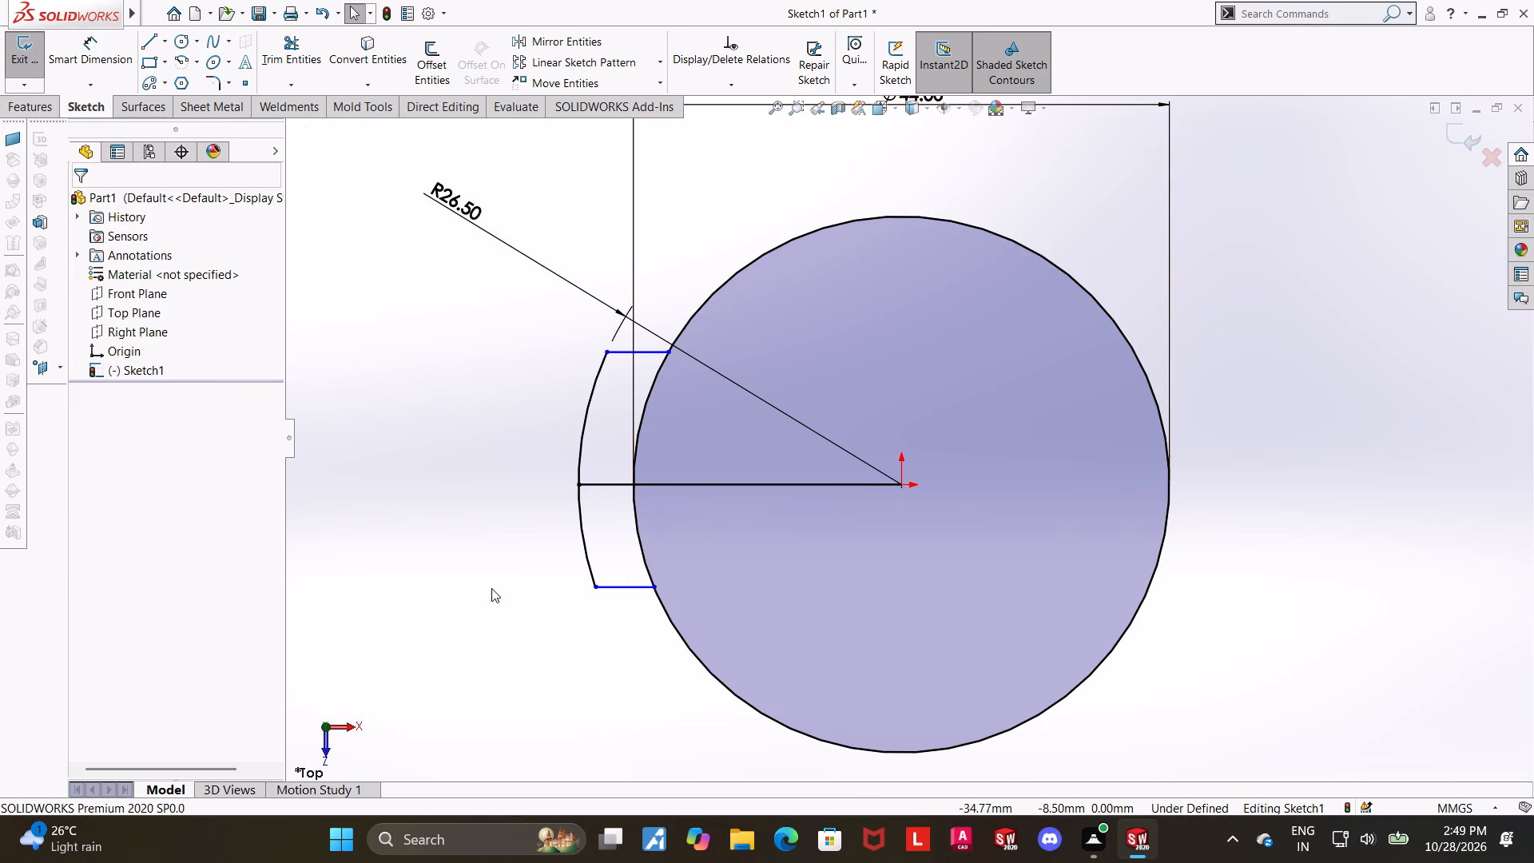
Convert the horizontal line between the origin and the 26.5 mm radius arc to construction geometry.
click(689, 485)
click(763, 440)
click(499, 426)
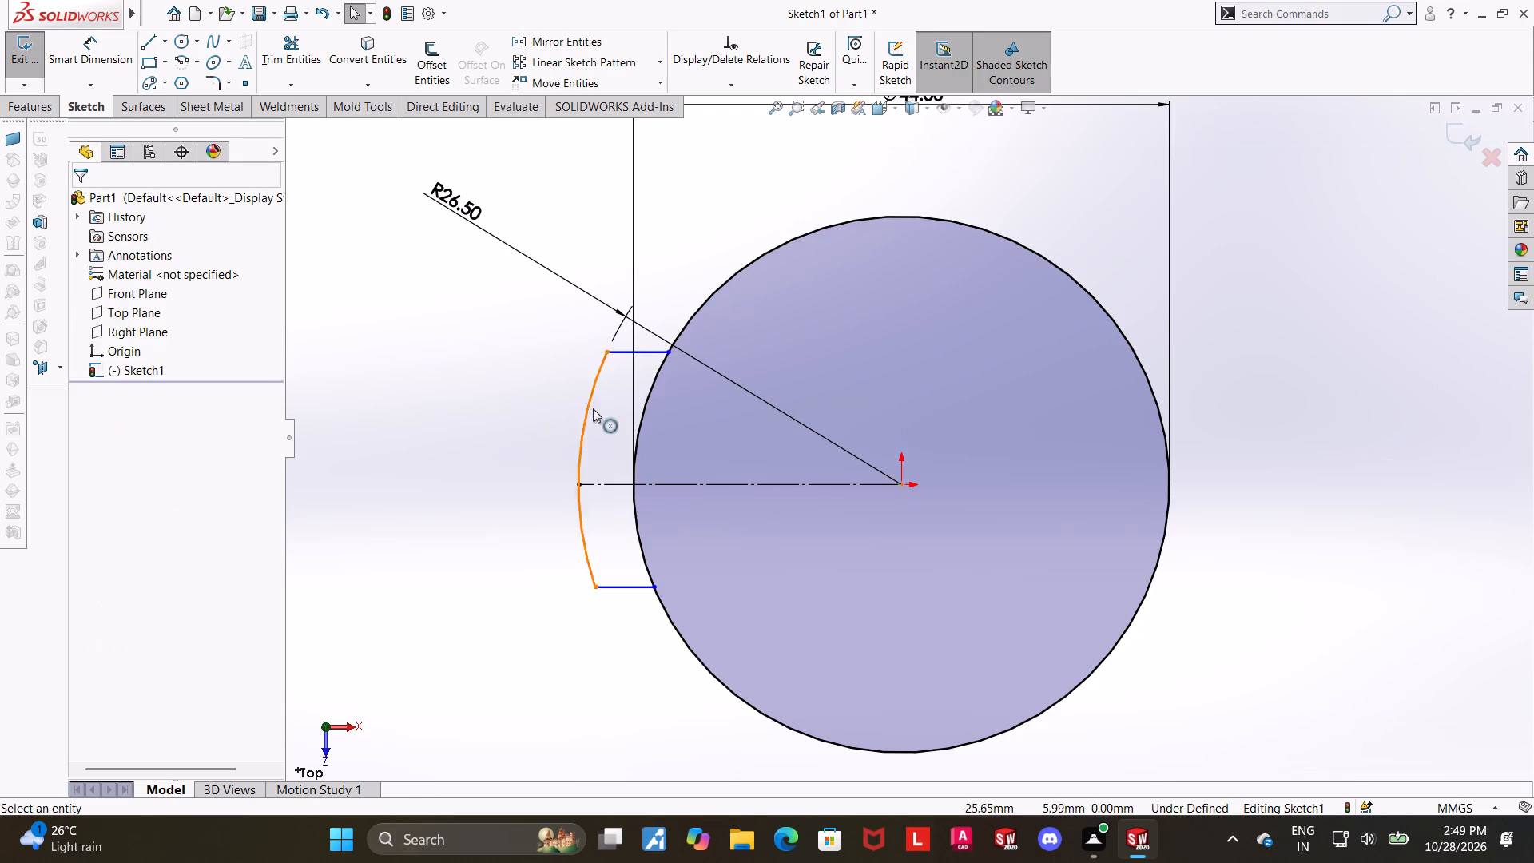
Make the two short horizontal lines symmetric about the construction centreline.
click(634, 352)
ctrl+click(624, 482)
ctrl+click(636, 590)
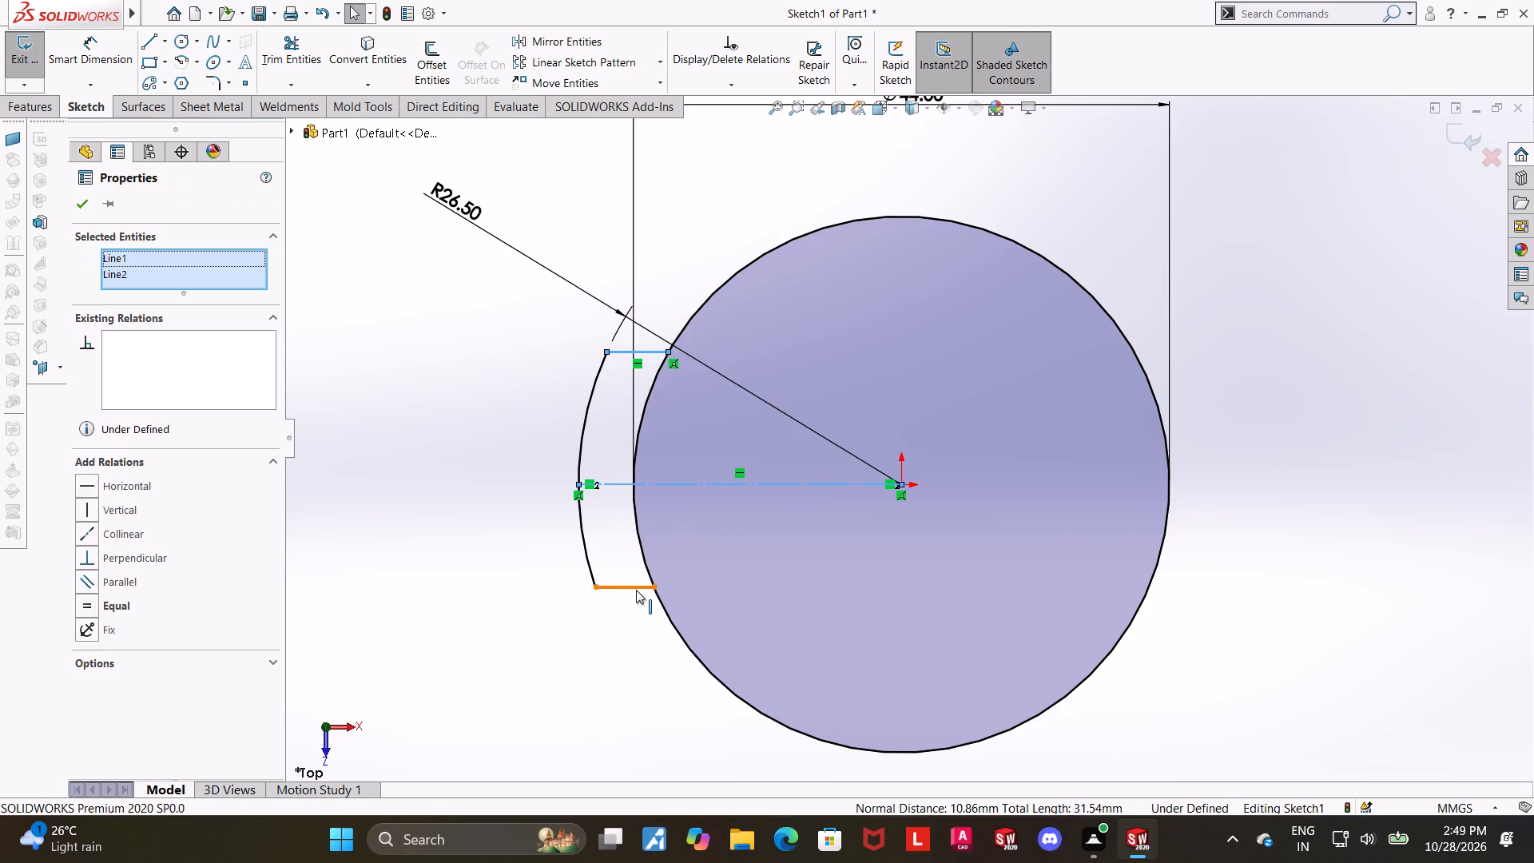
click(87, 622)
key(Escape)
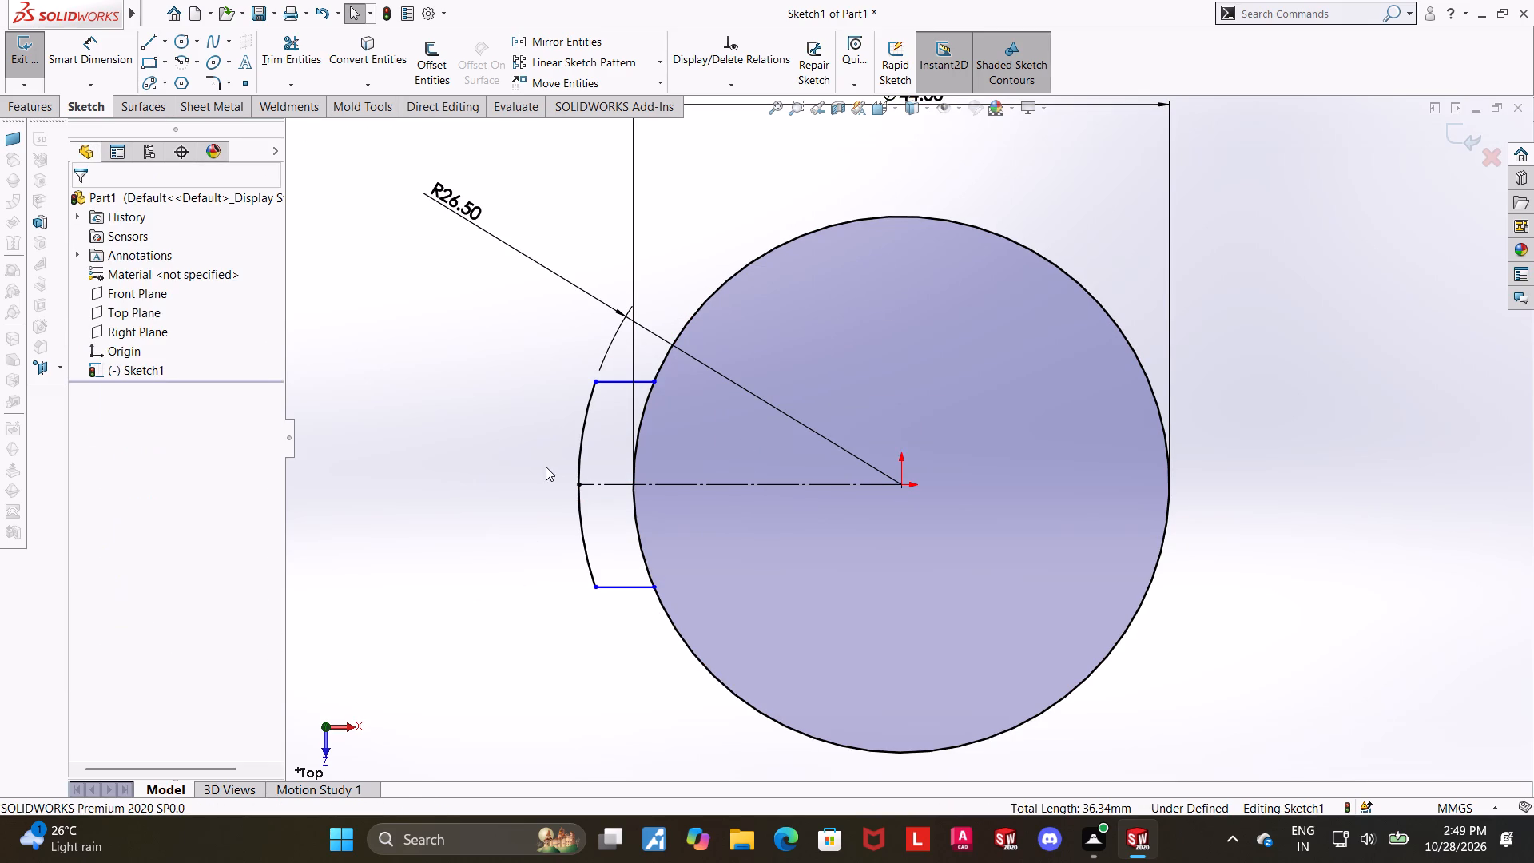
Dimension the distance between the two short horizontal lines as 24 mm.
scroll(753, 460, down, 1)
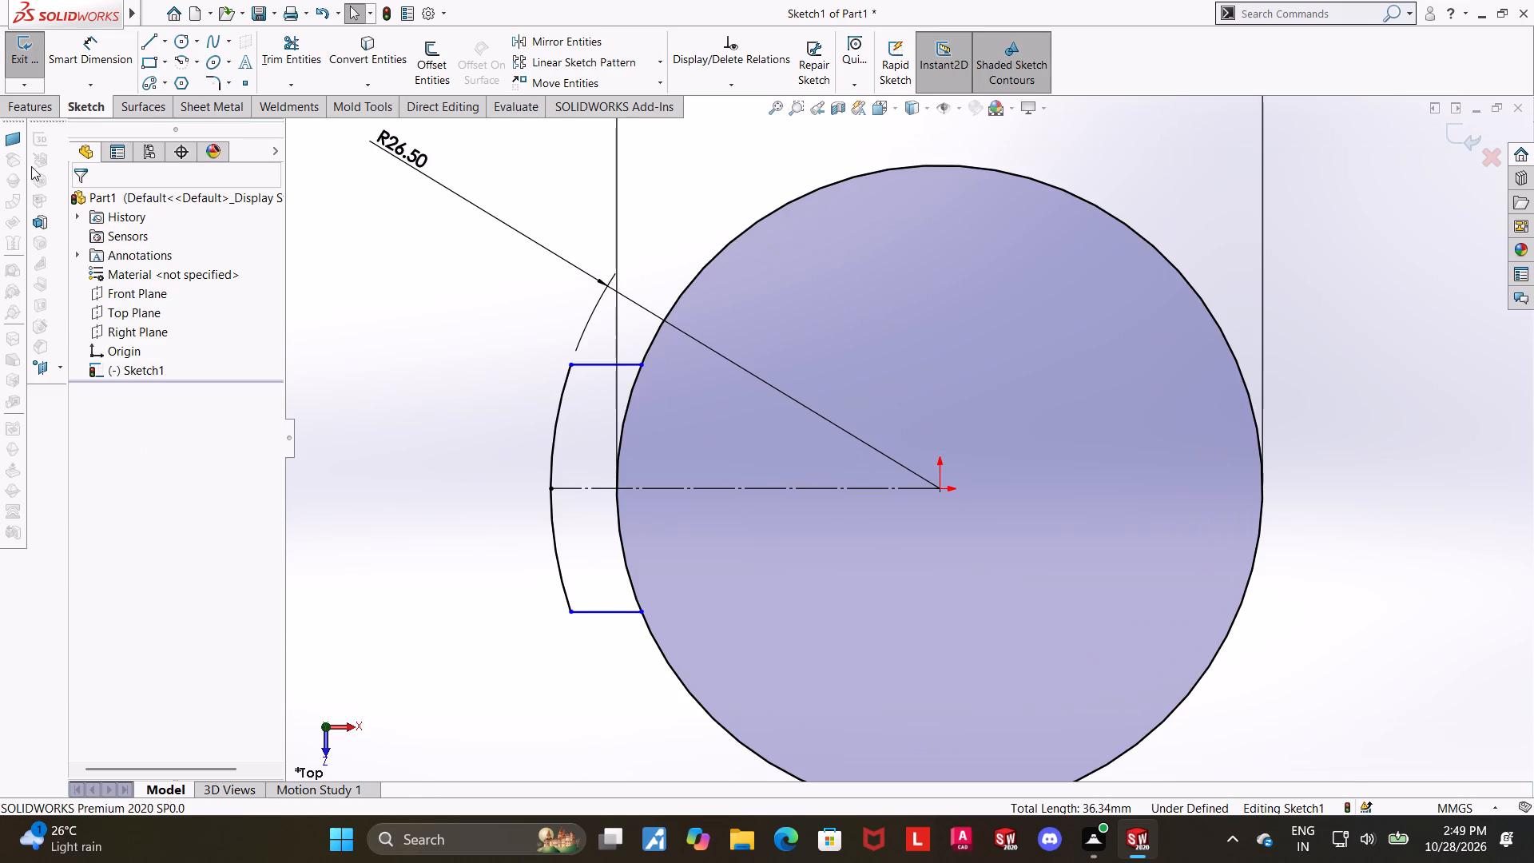
click(80, 62)
click(610, 362)
click(598, 613)
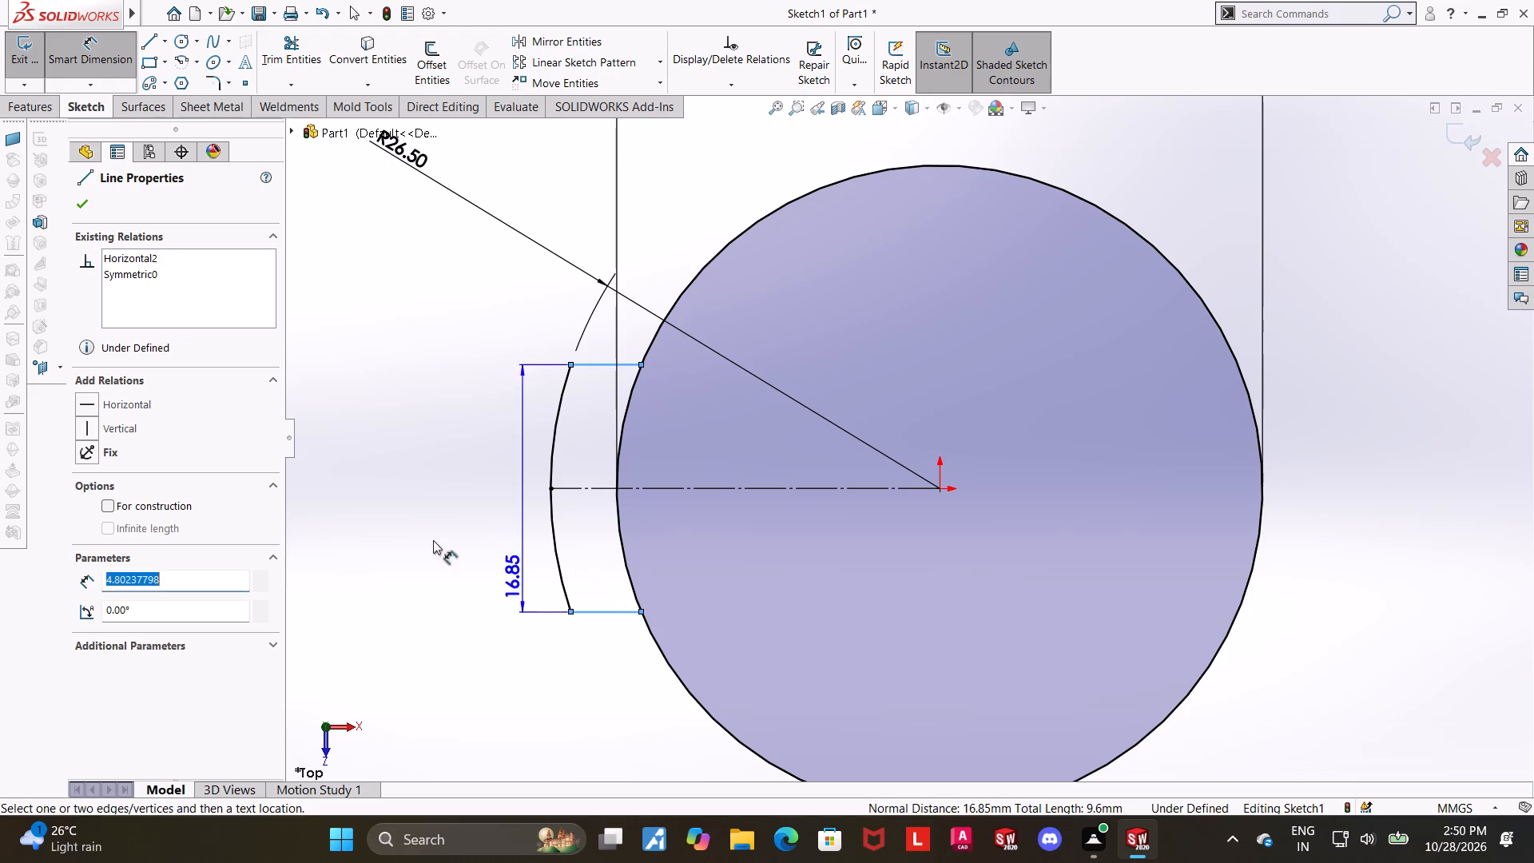
click(391, 529)
key(2)
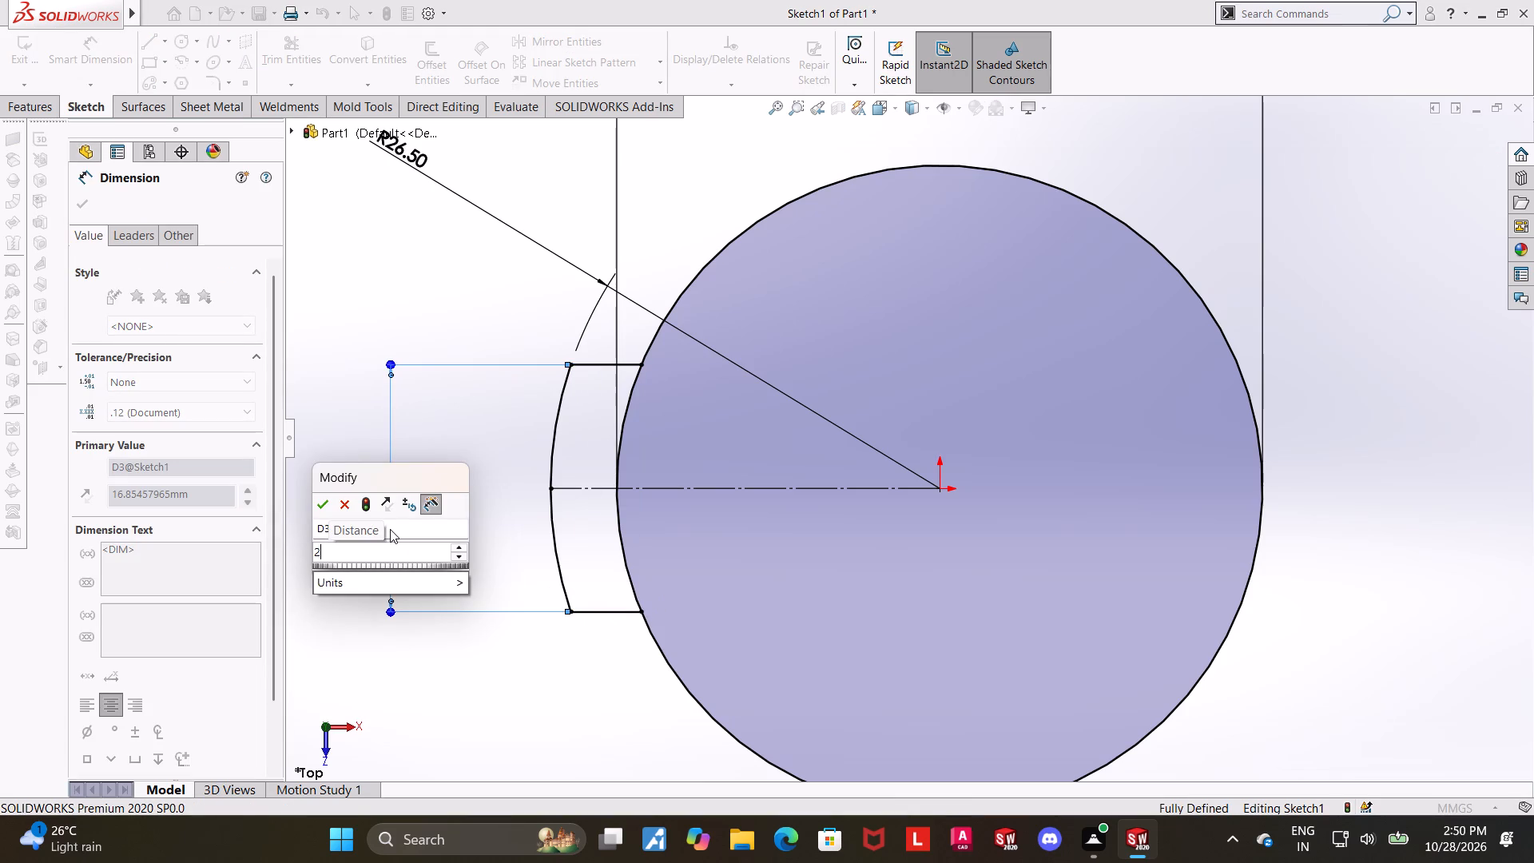
key(4)
key(Return)
key(Escape)
key(Escape)
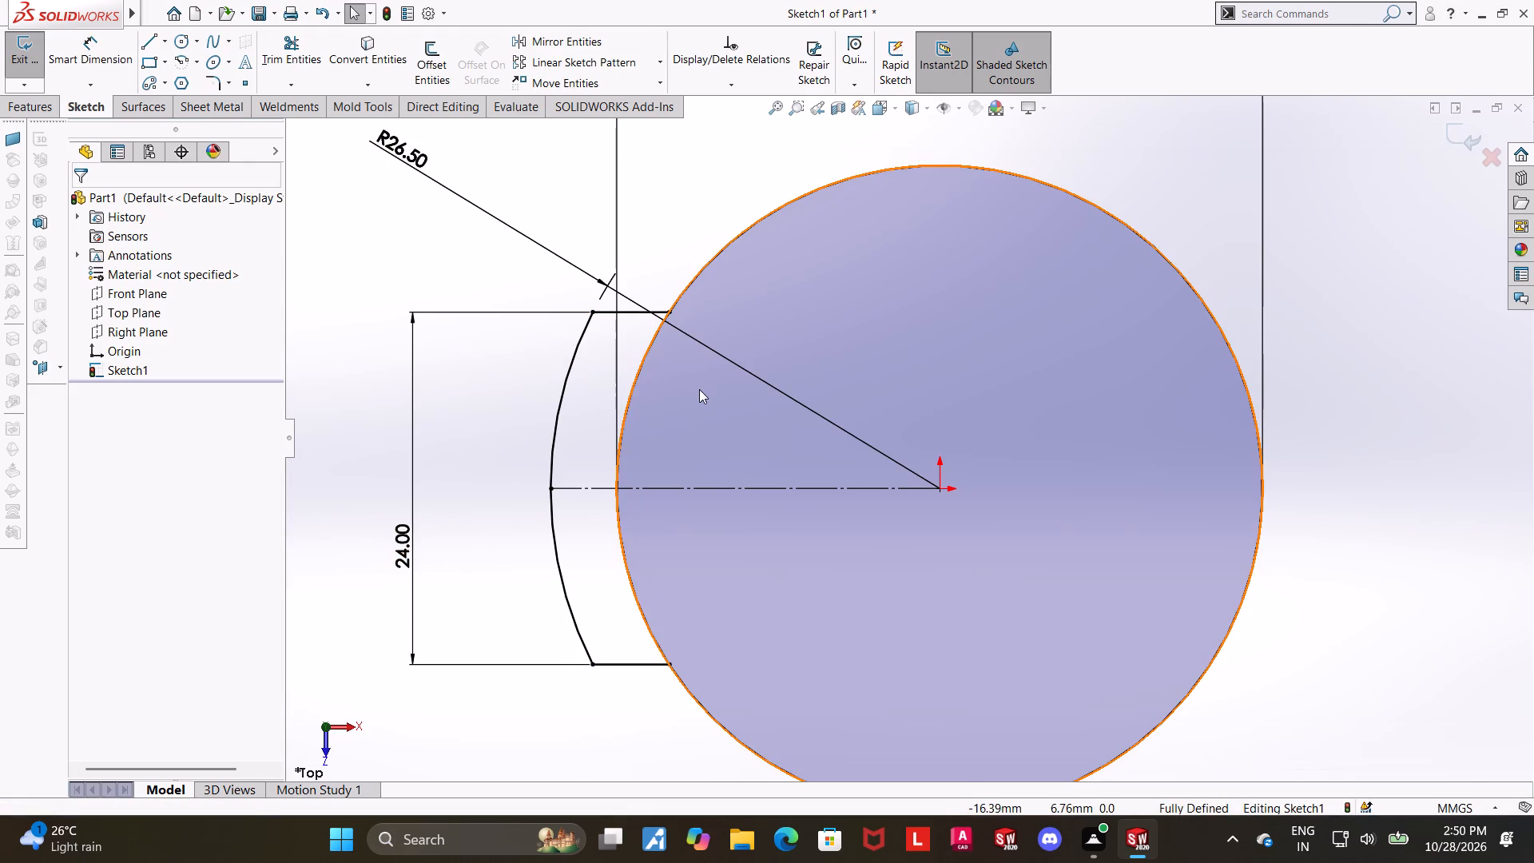
Trim away the portion of the circle lying between the two short horizontal lines to leave one closed outline.
click(296, 38)
drag(686, 429, 627, 423)
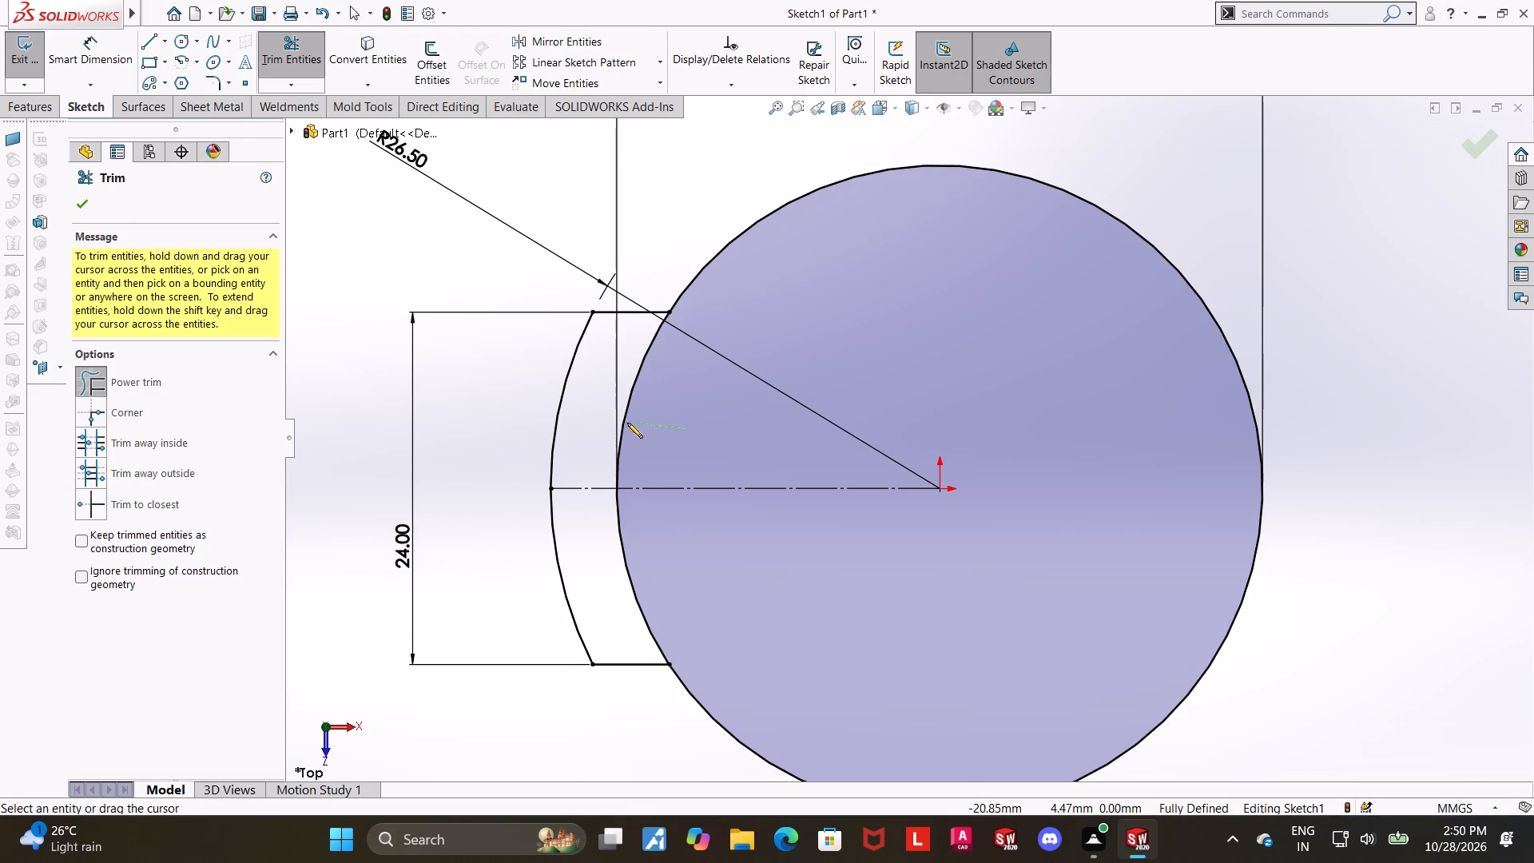
drag(627, 423, 603, 406)
drag(675, 524, 609, 537)
scroll(695, 568, up, 6)
key(Escape)
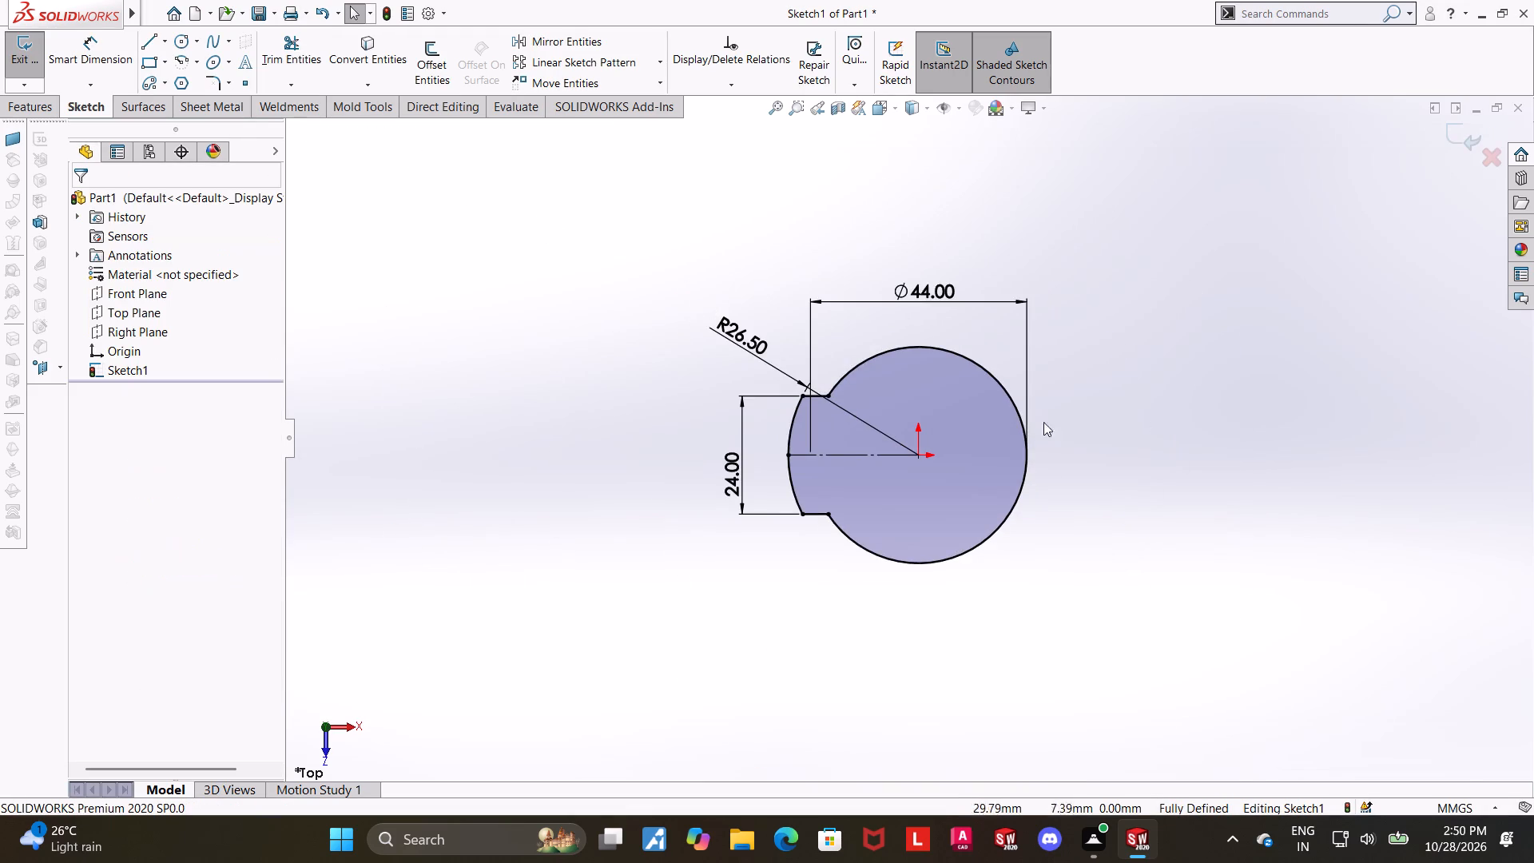
Examine the trimmed profile, especially the corner where the tab's short line meets the circular outline.
scroll(985, 438, down, 1)
scroll(845, 452, down, 2)
scroll(840, 285, down, 2)
scroll(811, 432, down, 4)
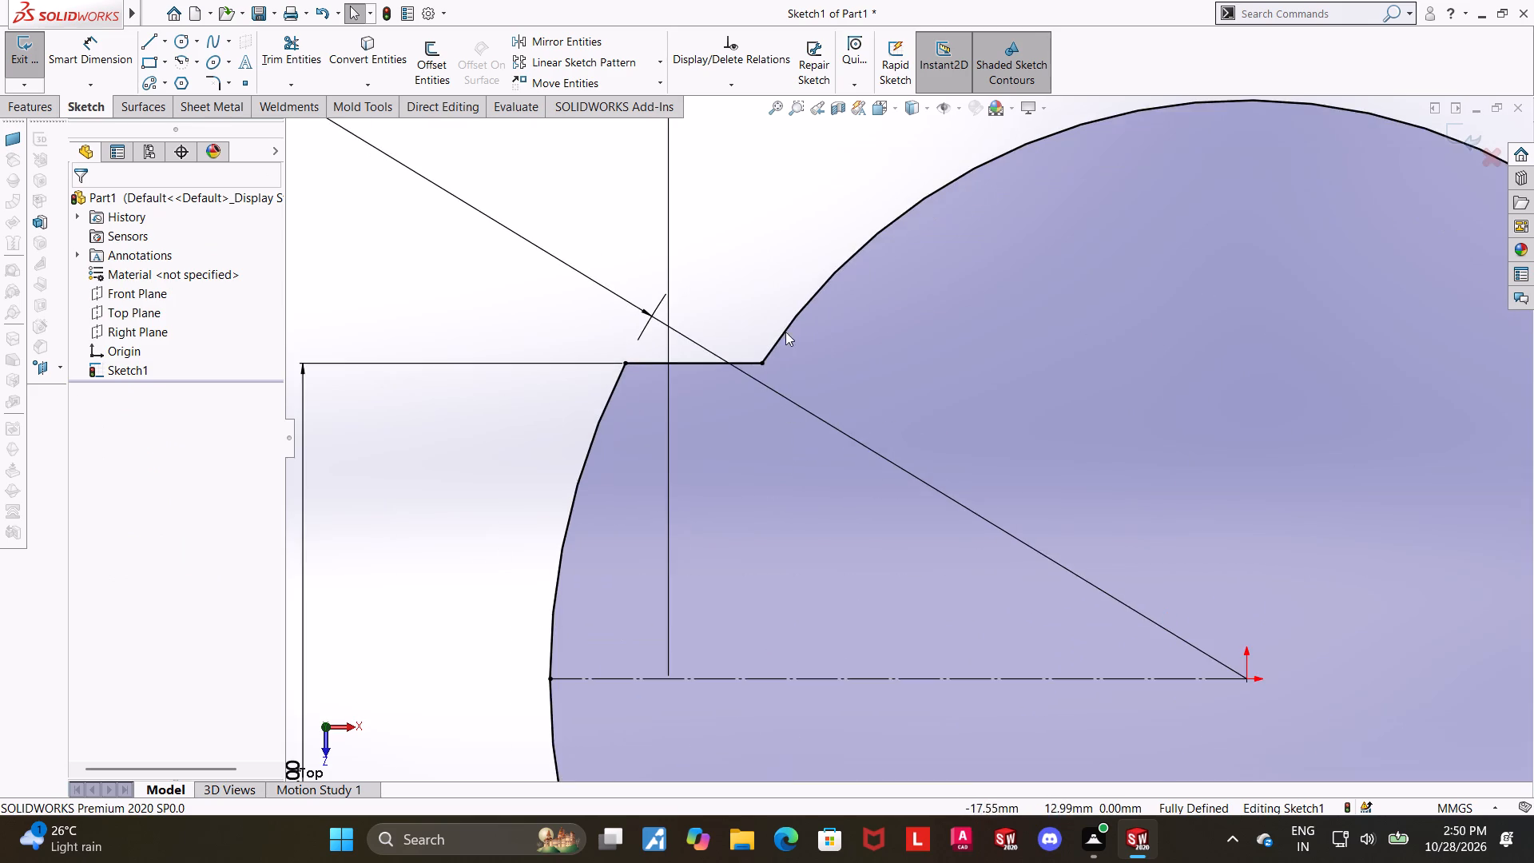
scroll(785, 332, down, 4)
scroll(804, 388, up, 13)
scroll(1250, 535, down, 1)
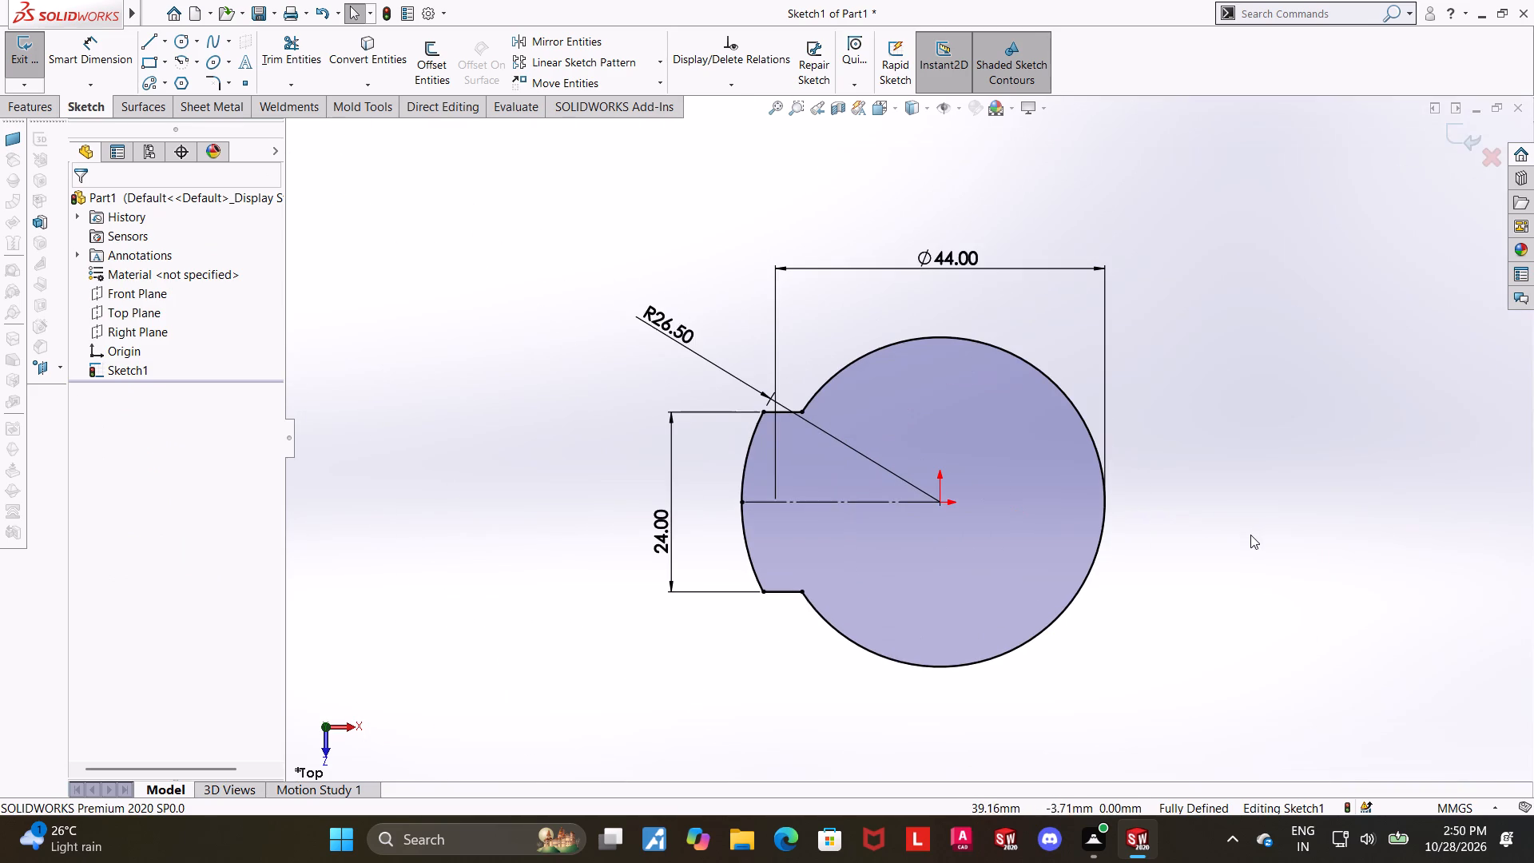
scroll(1344, 533, down, 1)
scroll(1344, 533, up, 1)
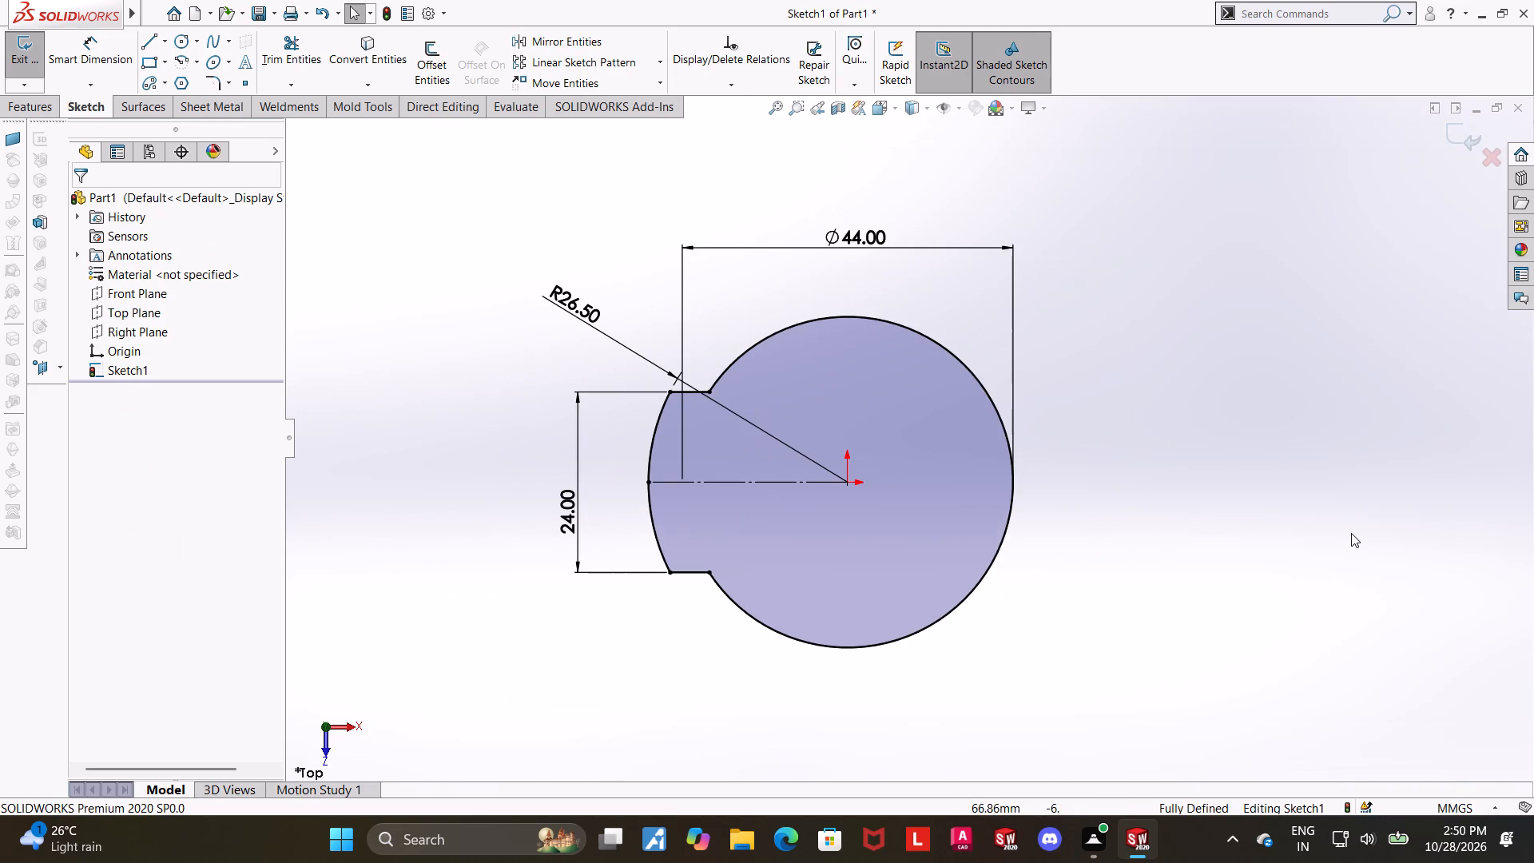
scroll(1181, 549, down, 1)
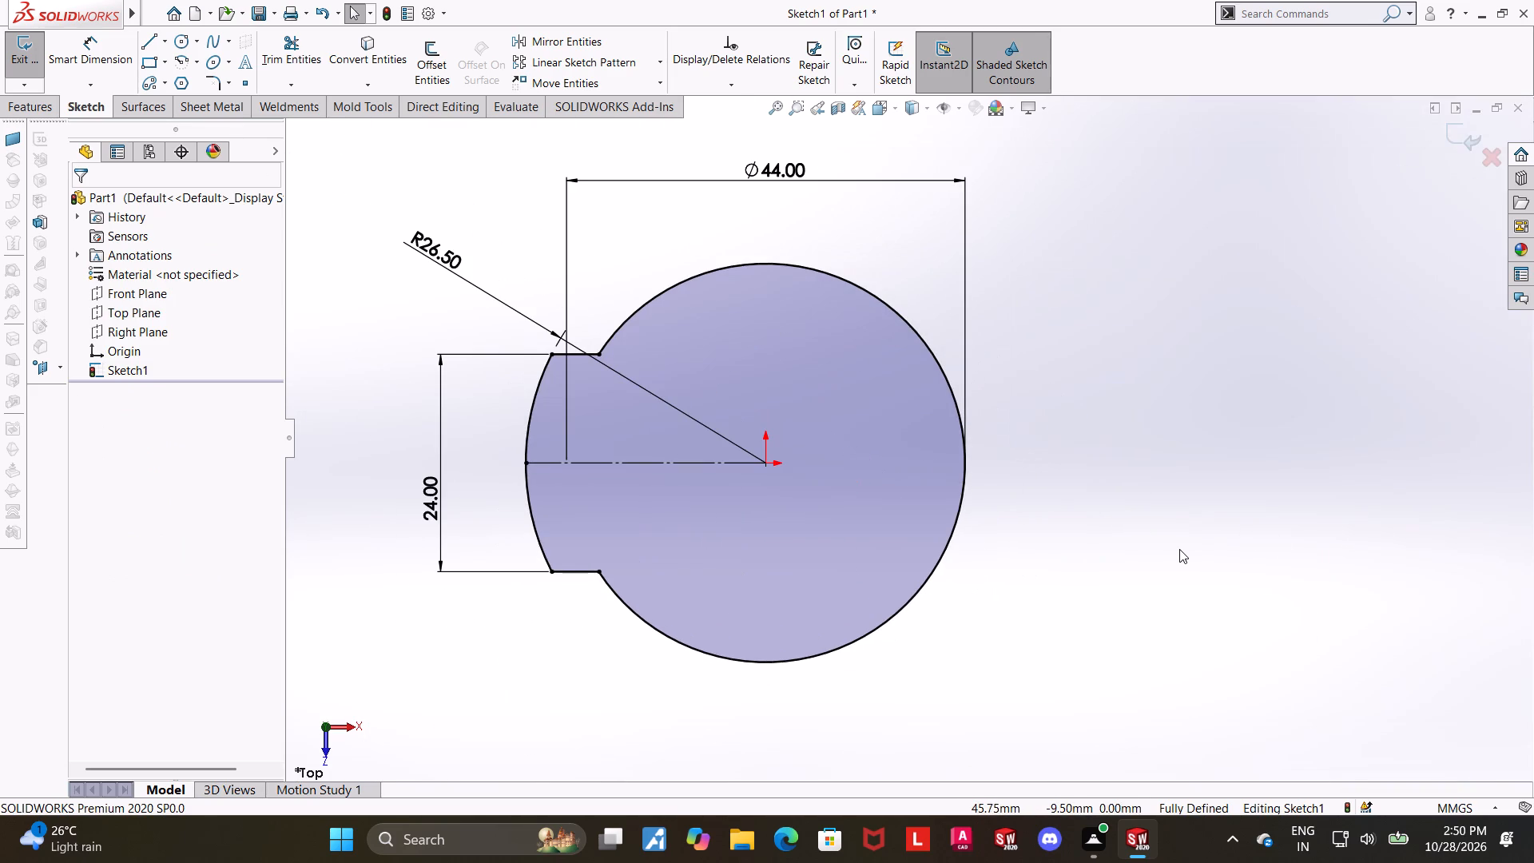
scroll(1179, 549, up, 3)
key(Escape)
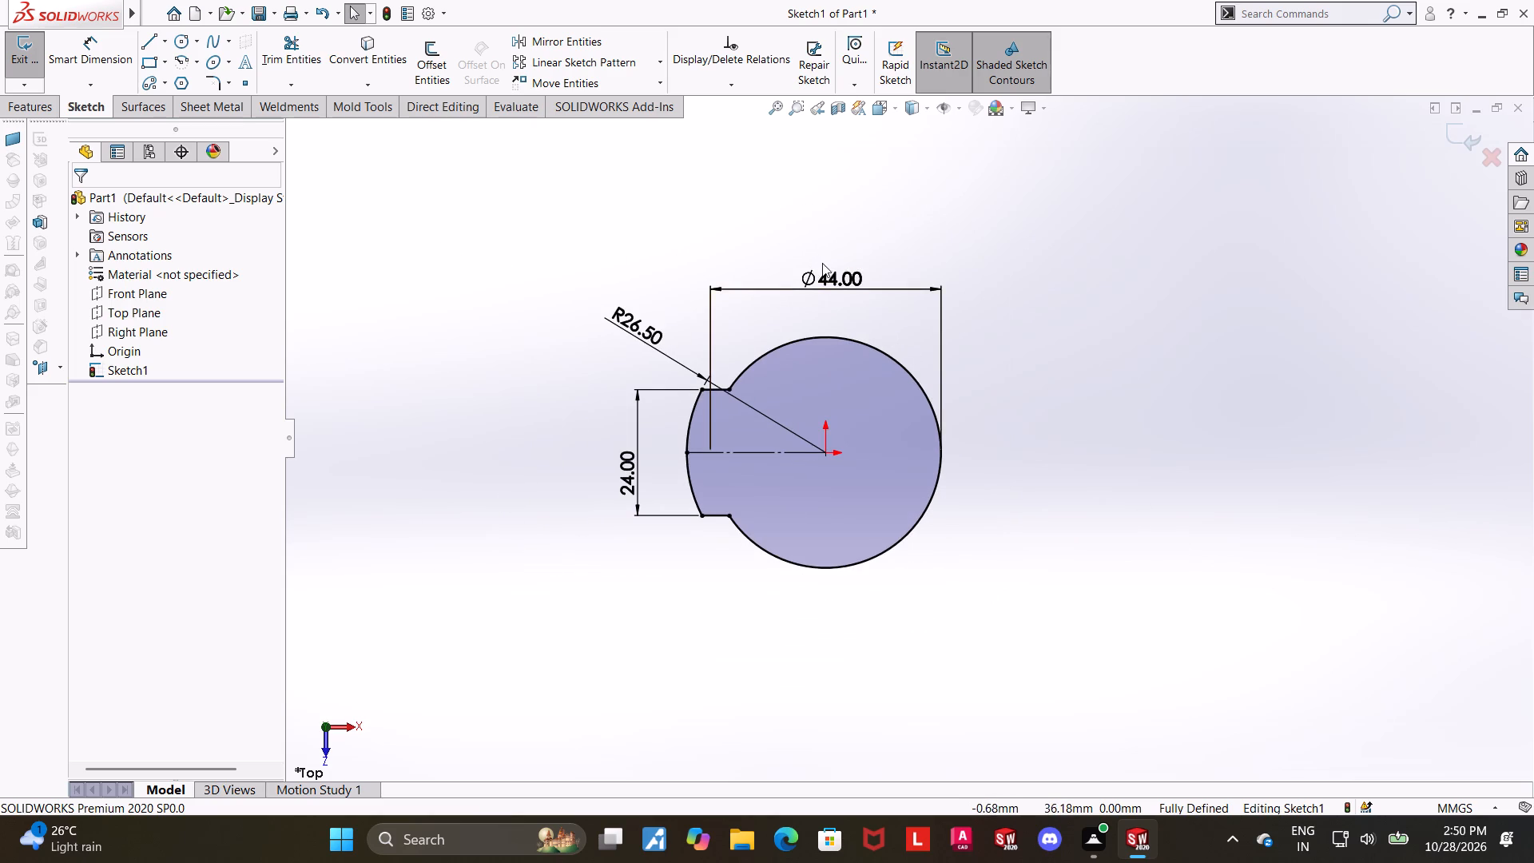
Delete the 44 mm diameter dimension from the trimmed circle.
right_click(833, 280)
click(922, 477)
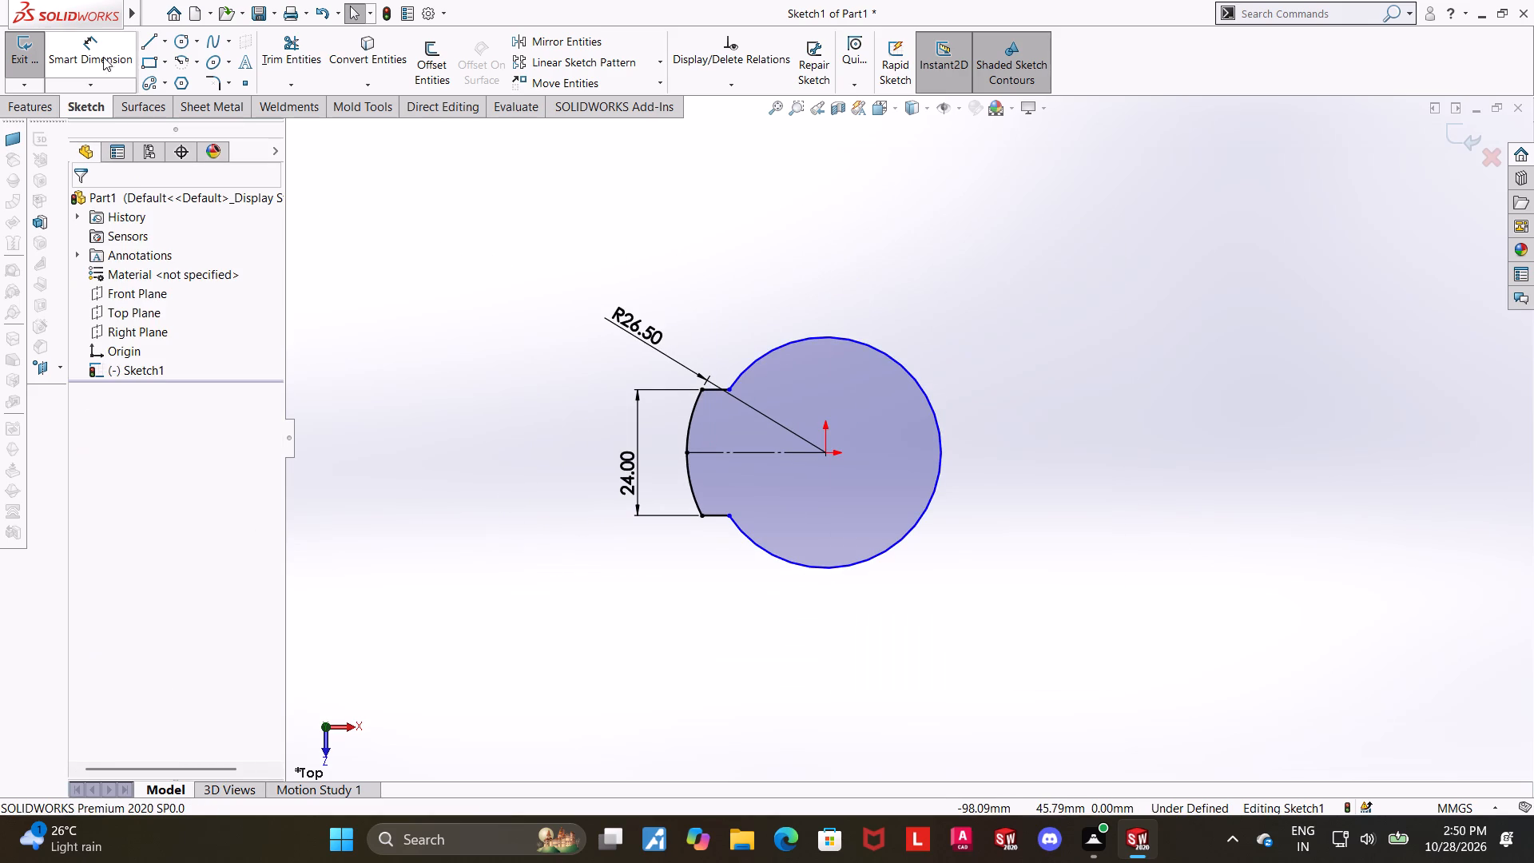
Dimension the trimmed circle's large arc with a radius of 22 mm.
click(99, 49)
click(838, 336)
click(769, 271)
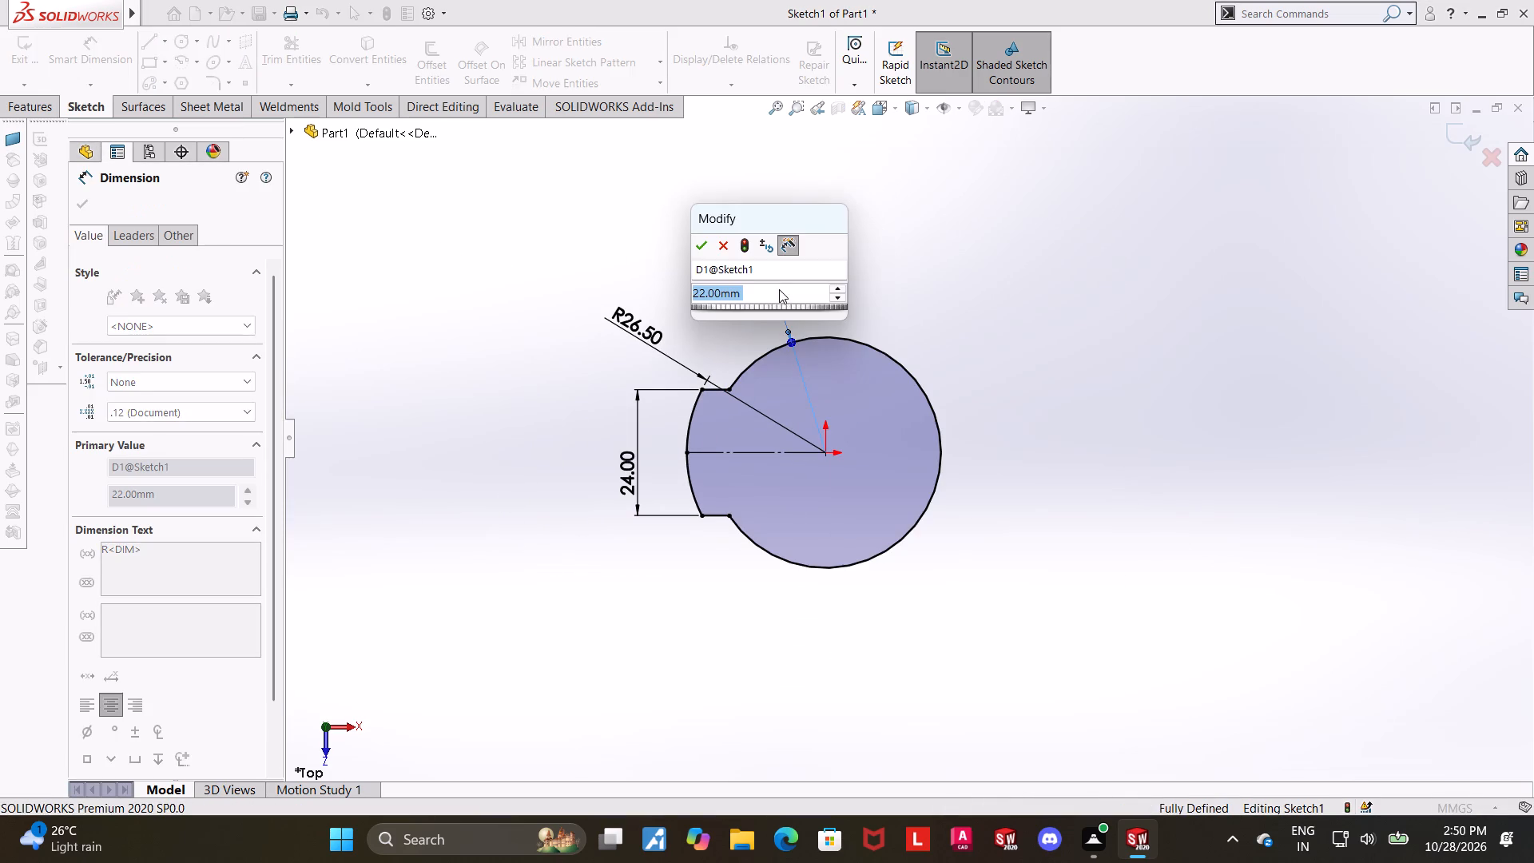
click(702, 247)
click(1079, 364)
scroll(871, 359, down, 1)
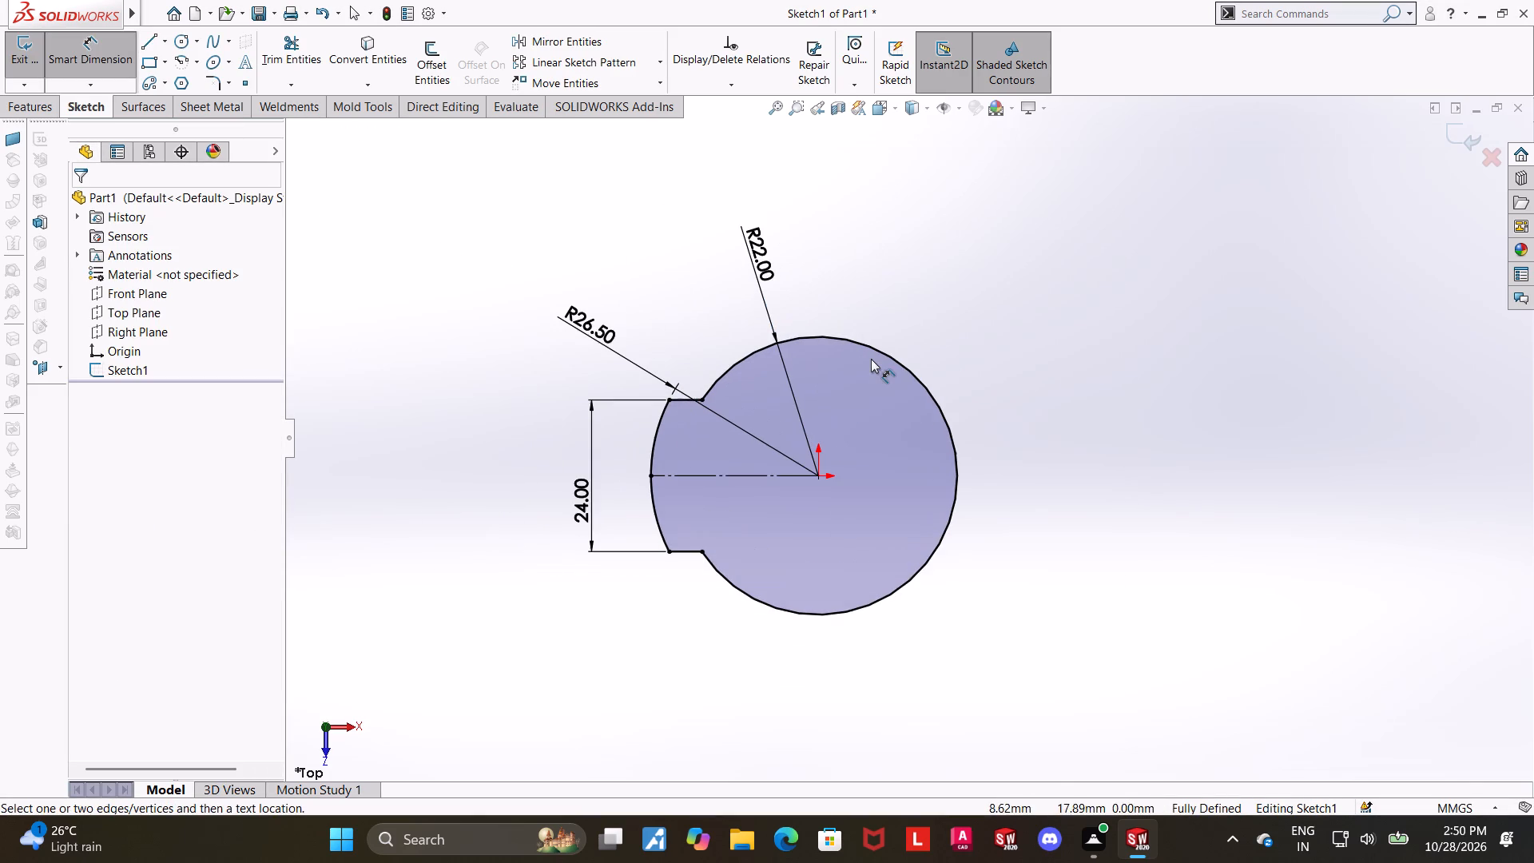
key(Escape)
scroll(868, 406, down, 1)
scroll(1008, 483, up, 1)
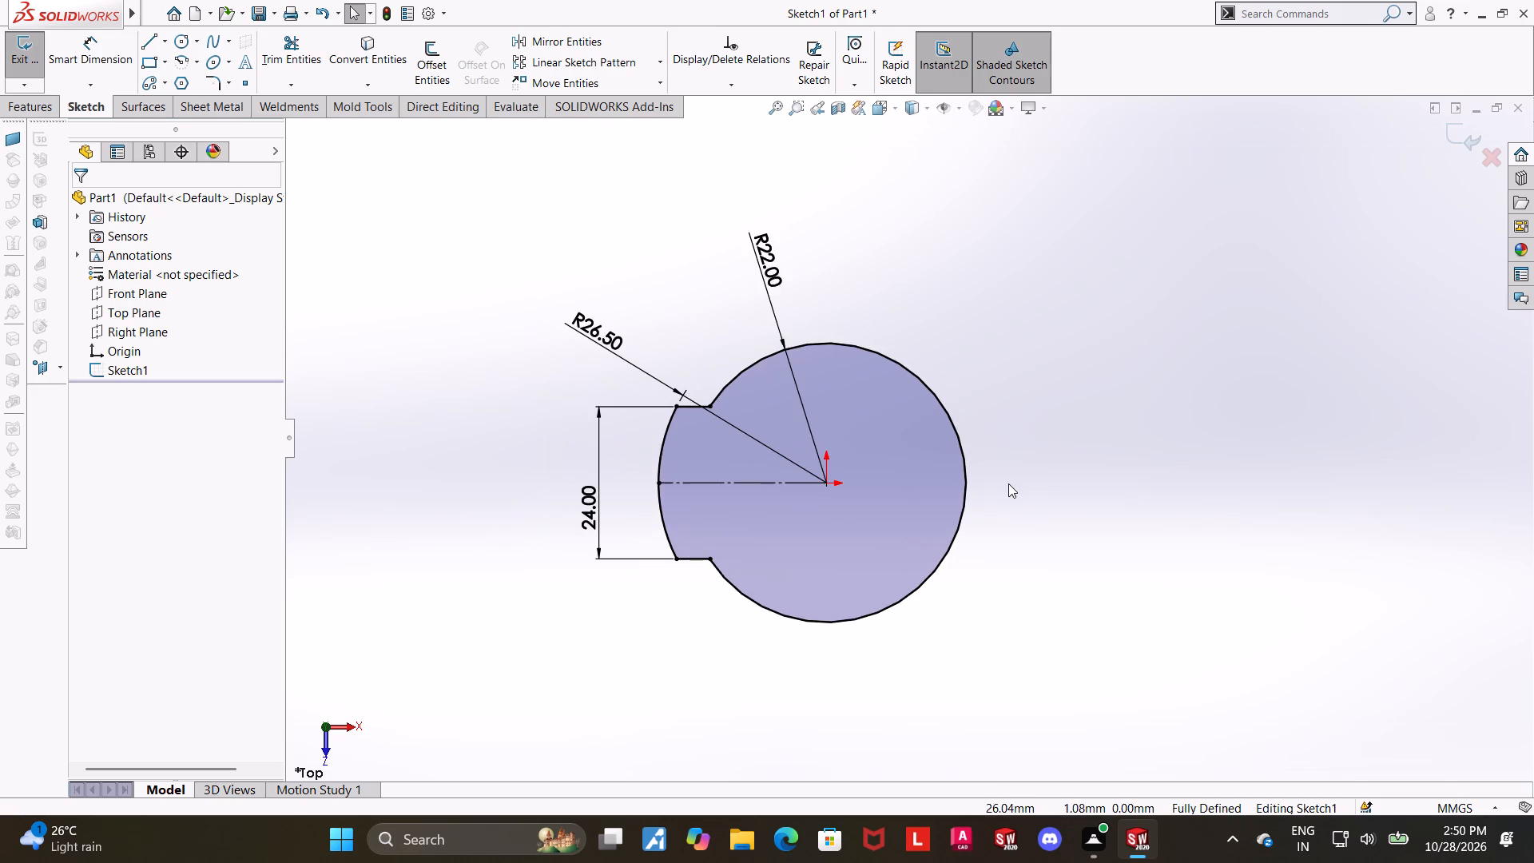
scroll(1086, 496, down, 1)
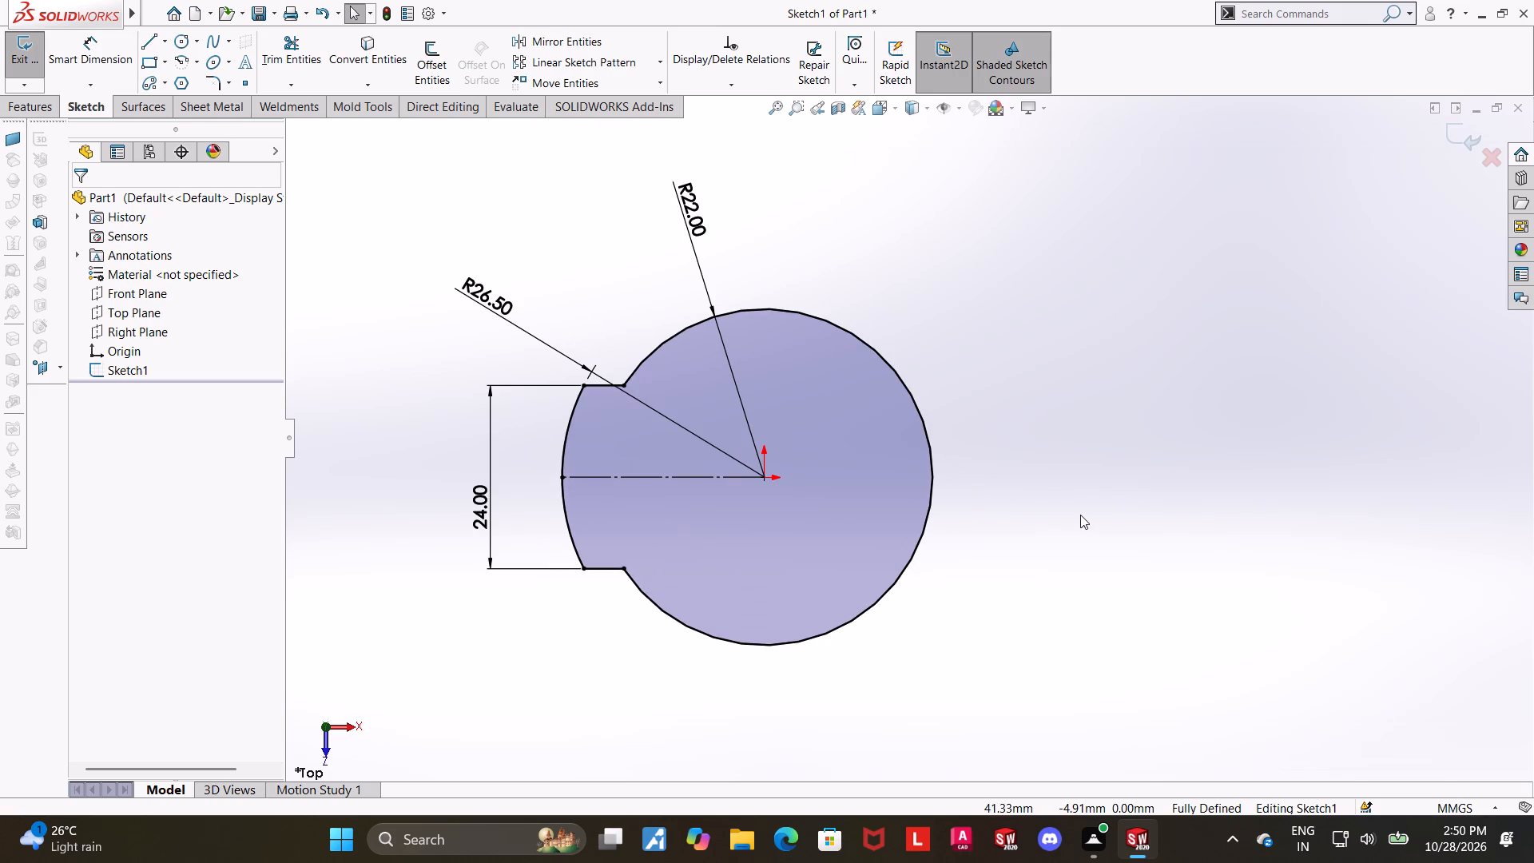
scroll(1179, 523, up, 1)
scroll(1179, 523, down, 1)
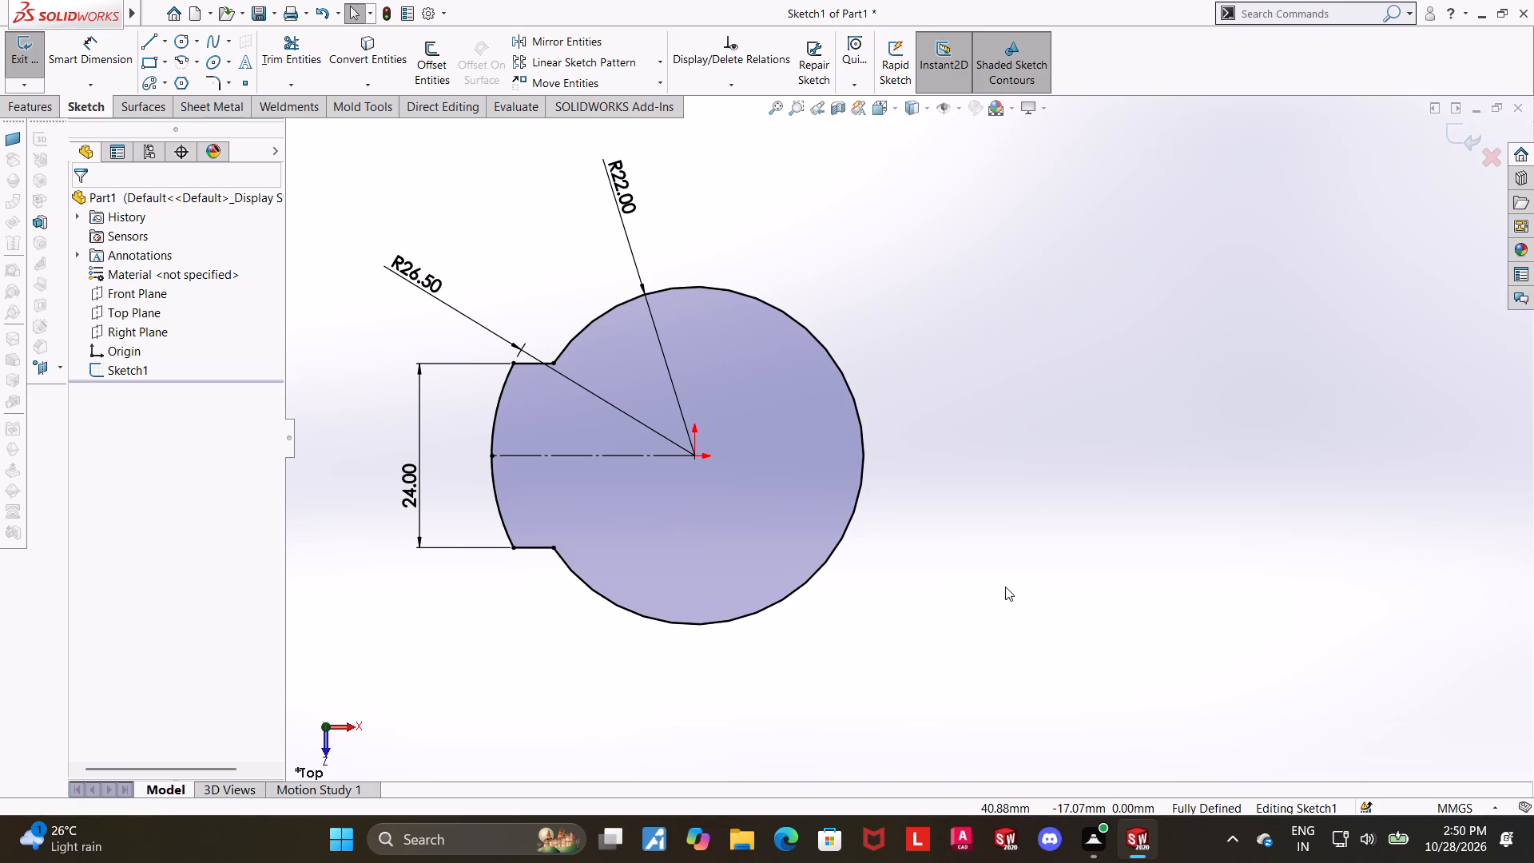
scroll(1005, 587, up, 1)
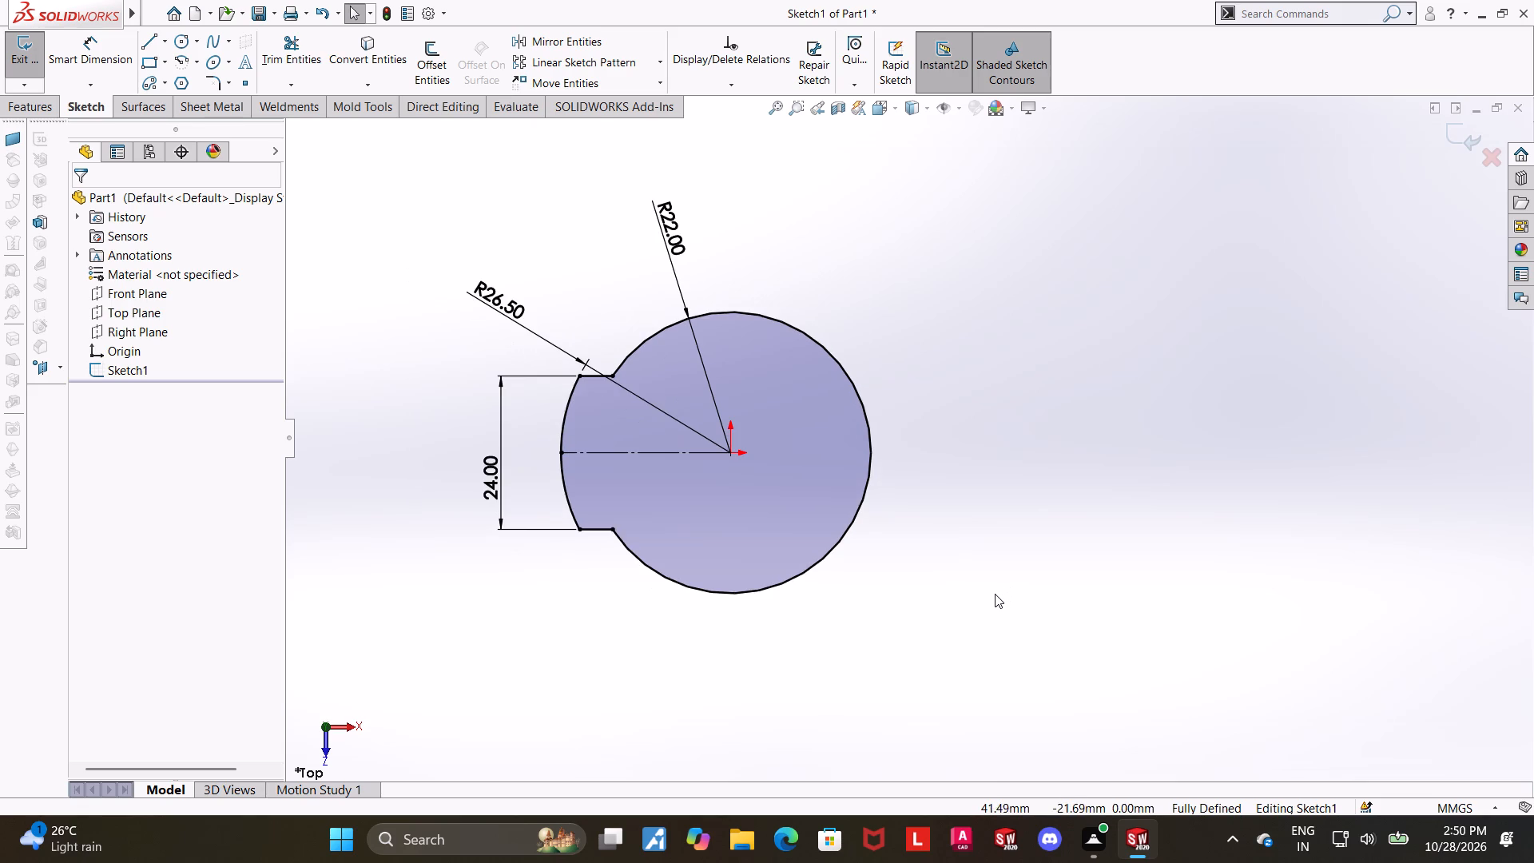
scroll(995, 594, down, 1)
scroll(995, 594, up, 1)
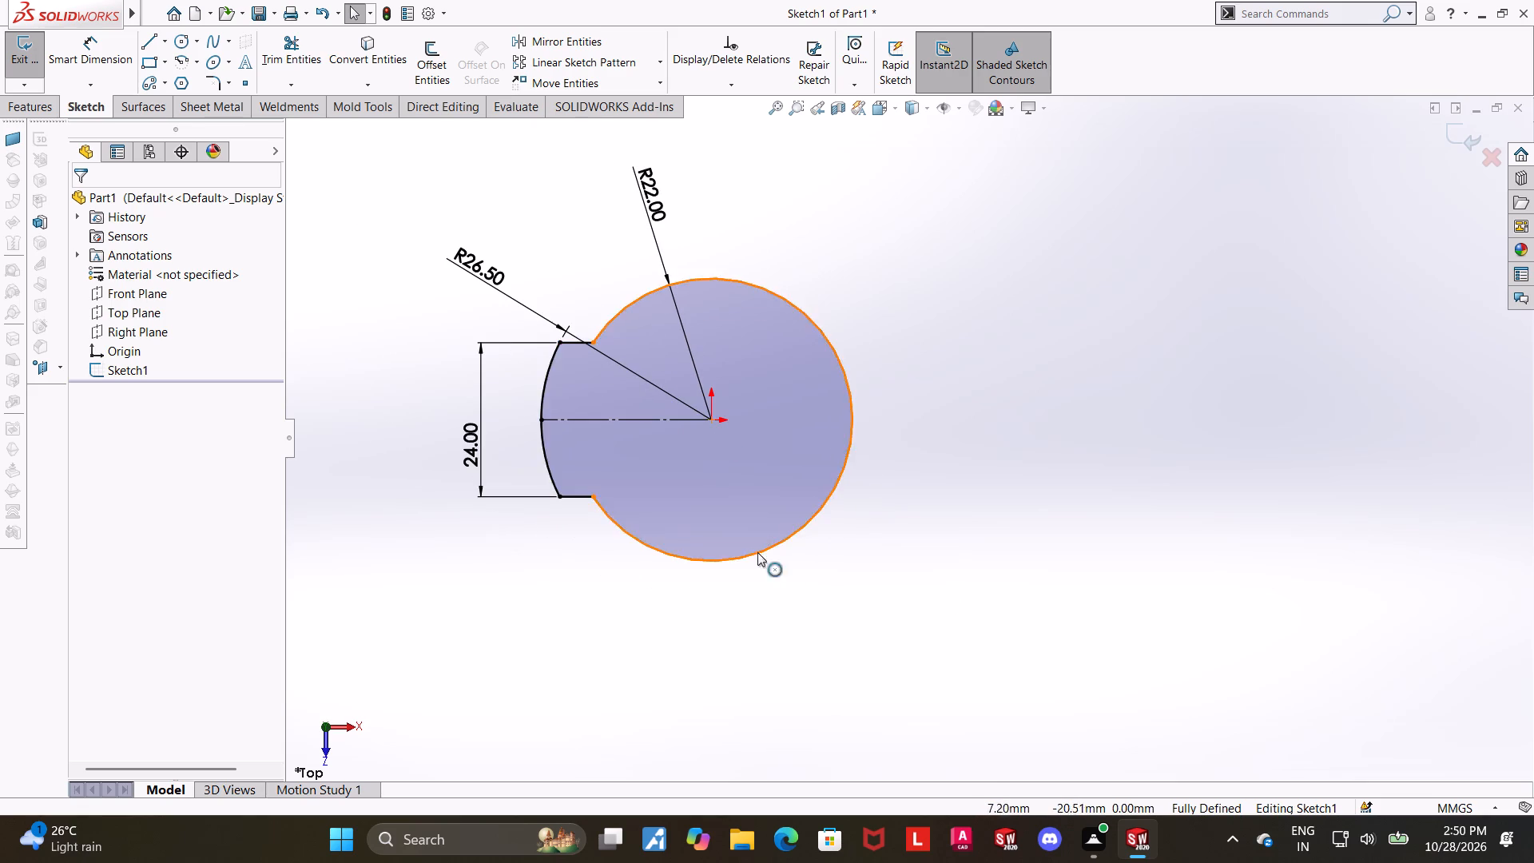
Close the profile sketch and extrude the tabbed disc as a blind boss 40 mm deep.
middle_drag(754, 551, 755, 399)
scroll(759, 417, up, 2)
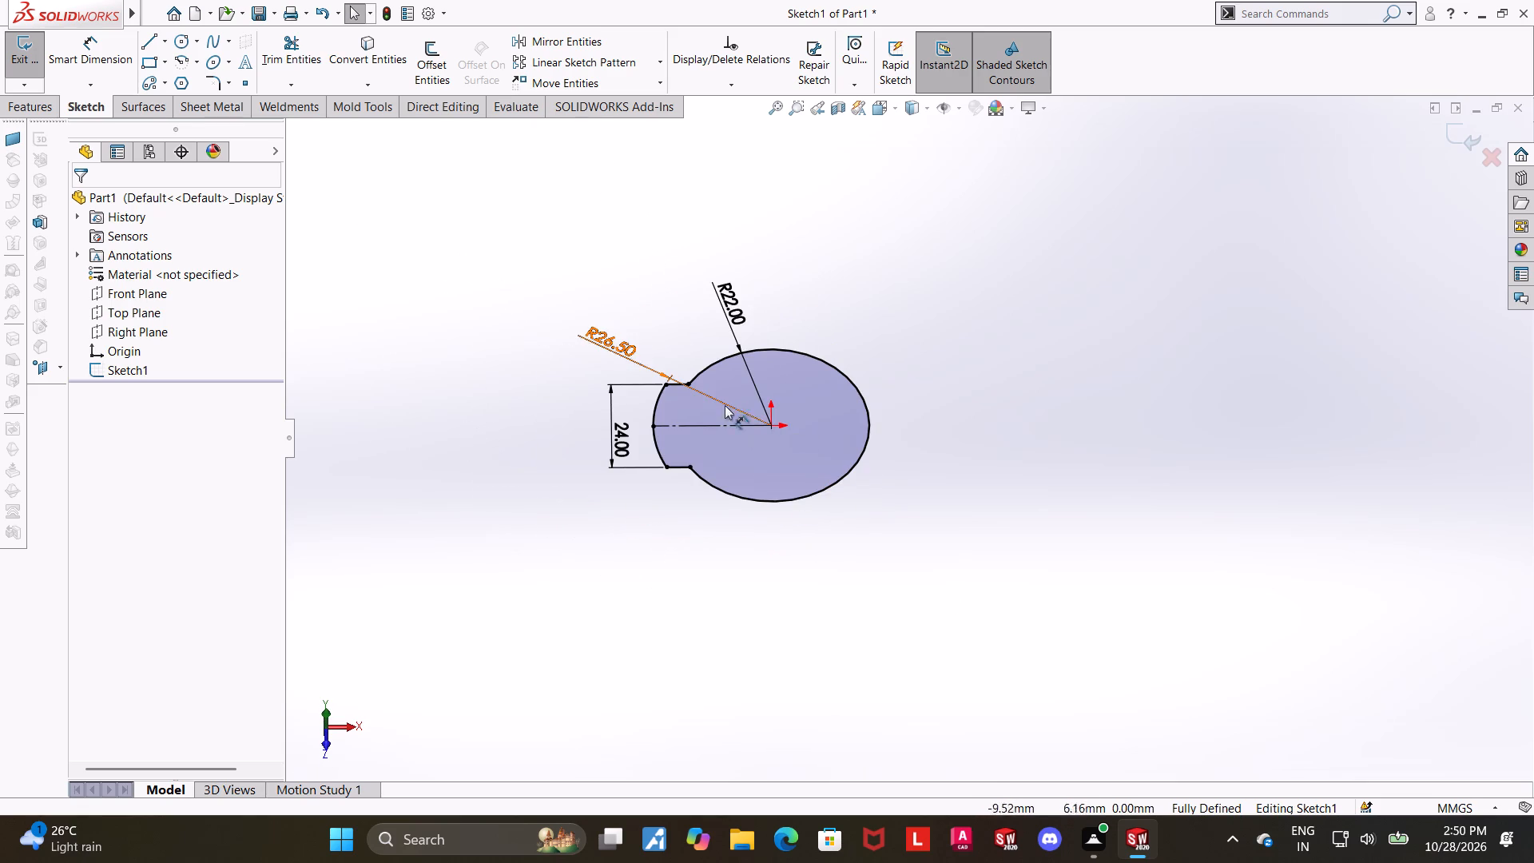
scroll(790, 426, up, 1)
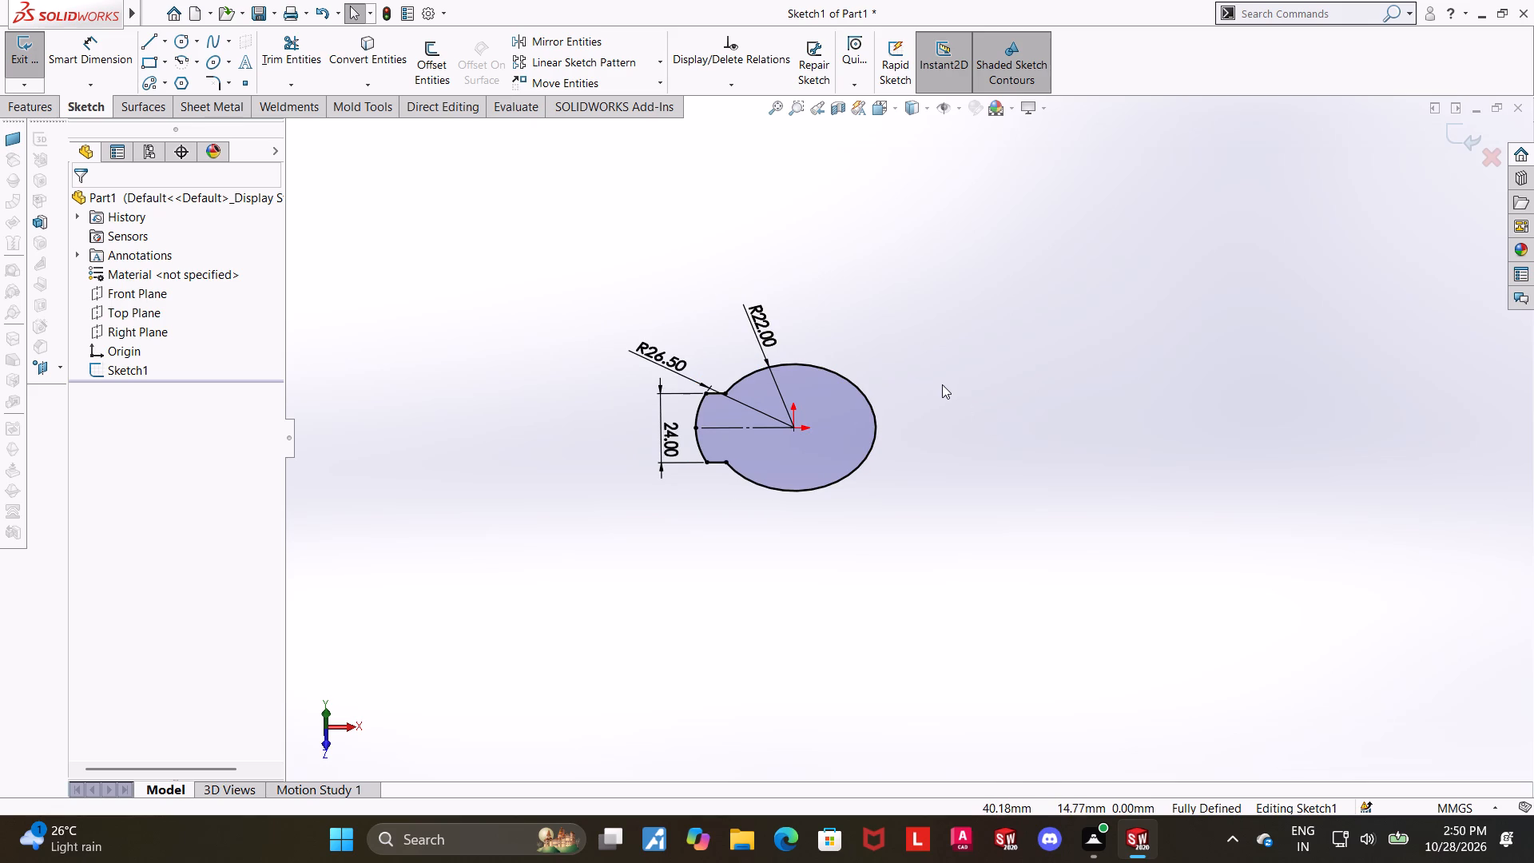
scroll(942, 384, up, 1)
scroll(957, 389, down, 1)
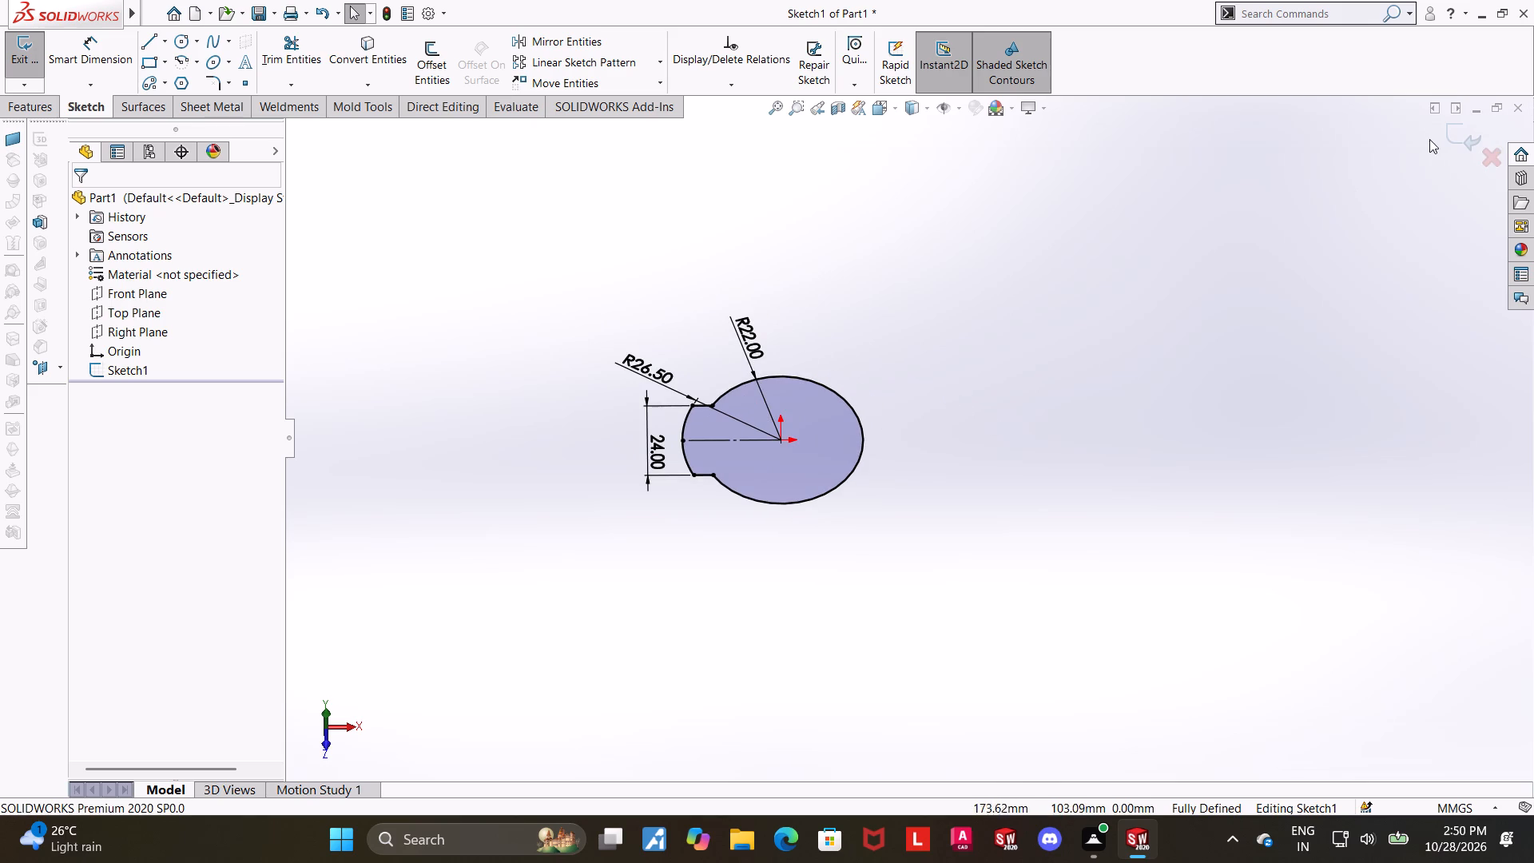
click(1452, 139)
click(56, 56)
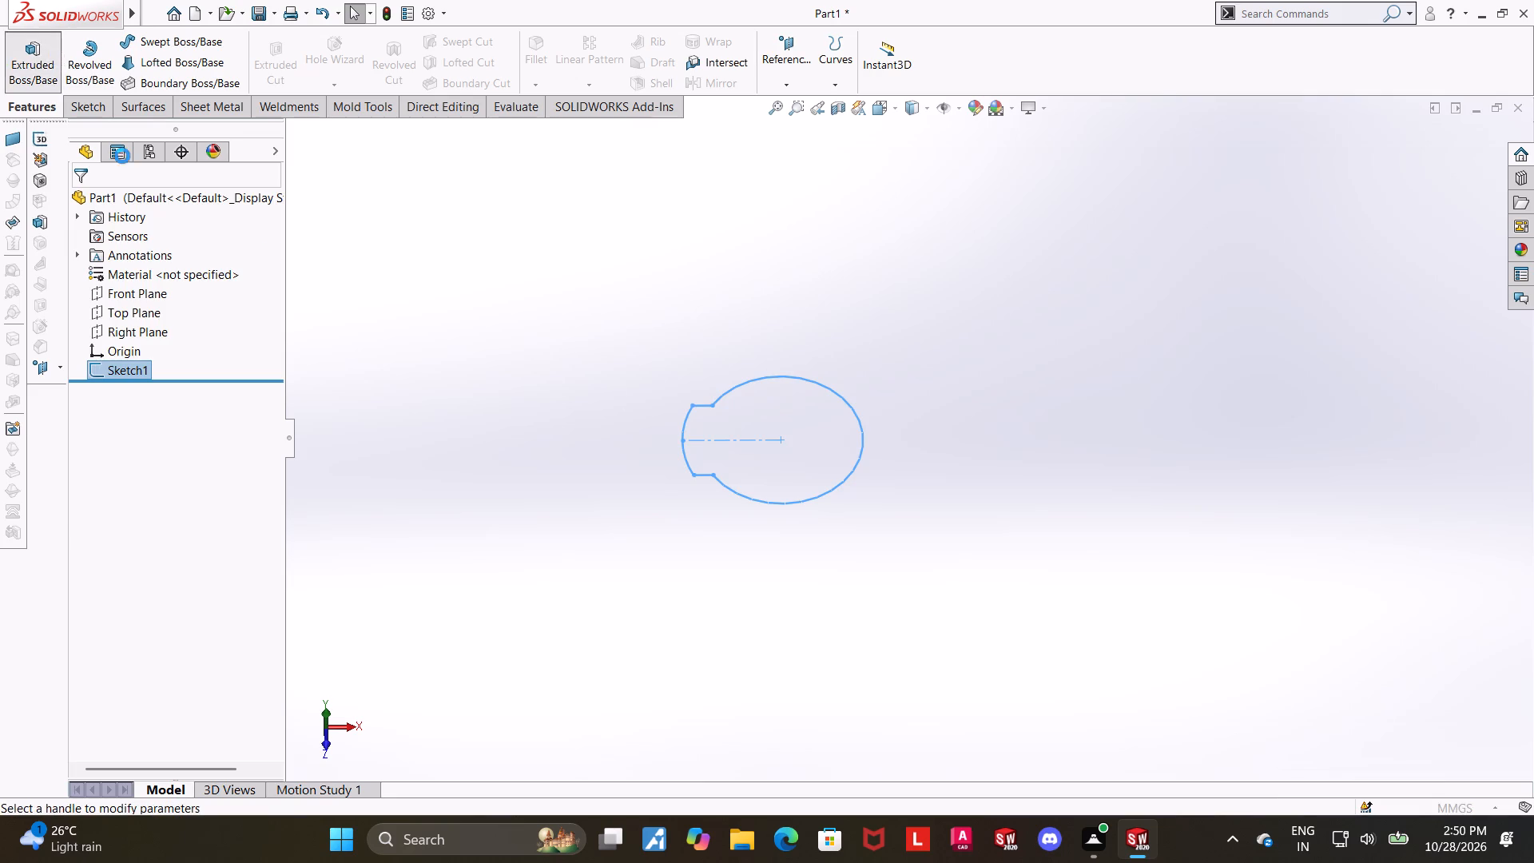
text(40)
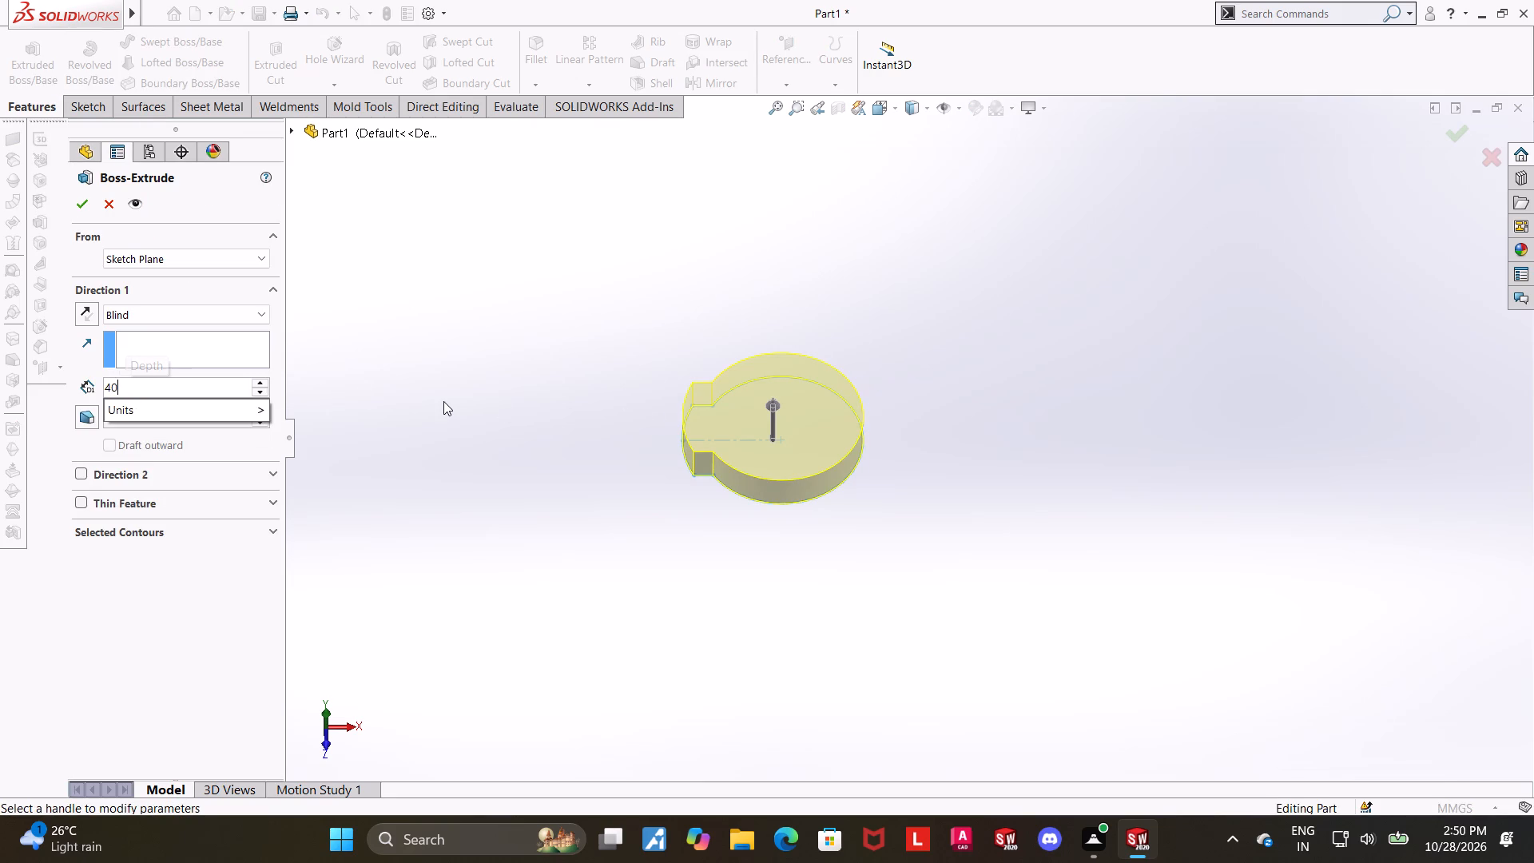
key(Return)
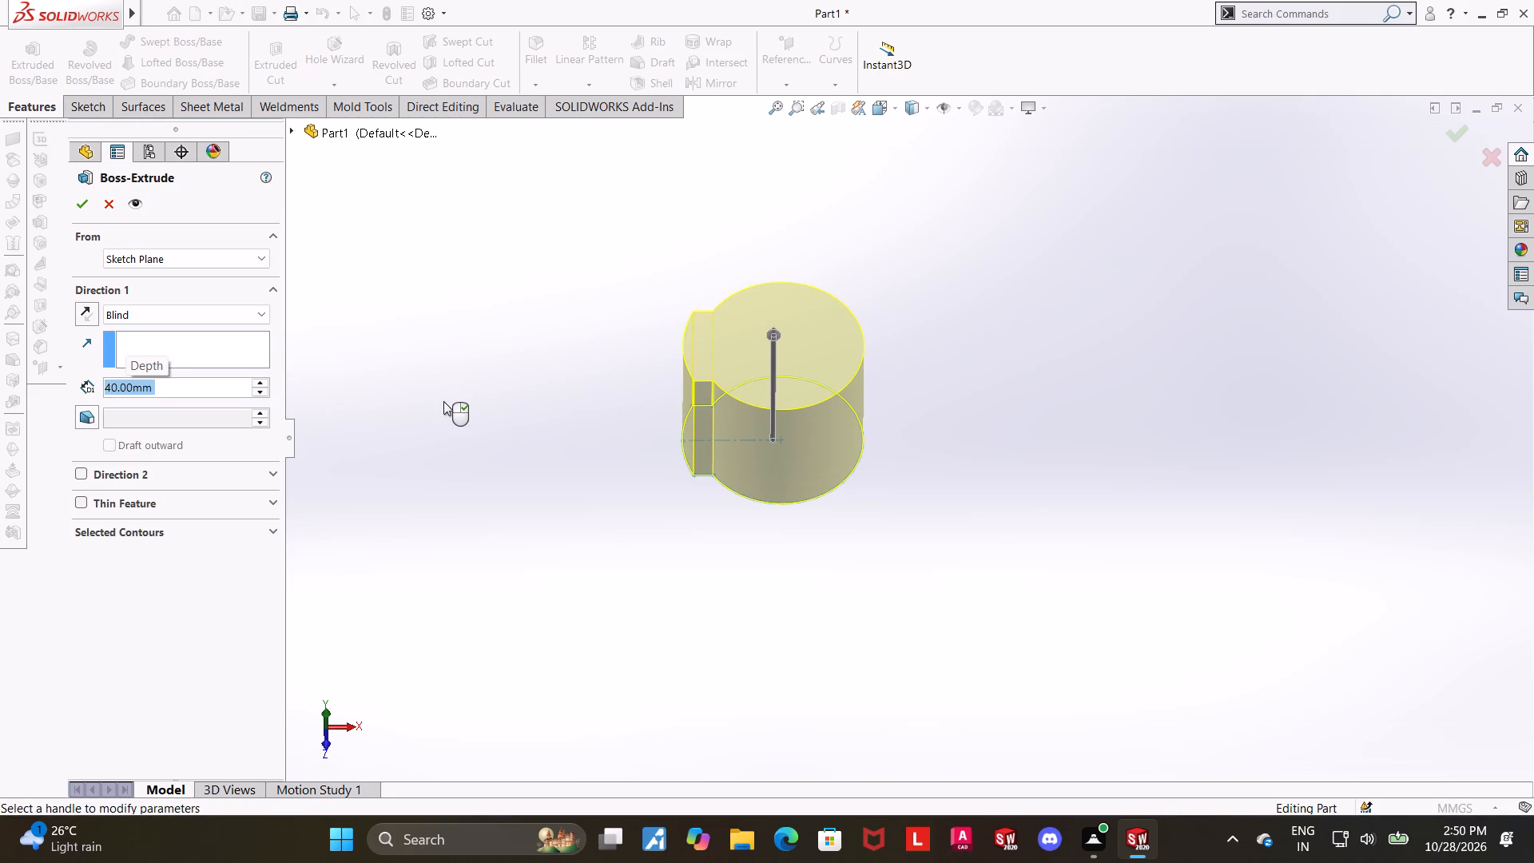
click(85, 197)
click(1138, 366)
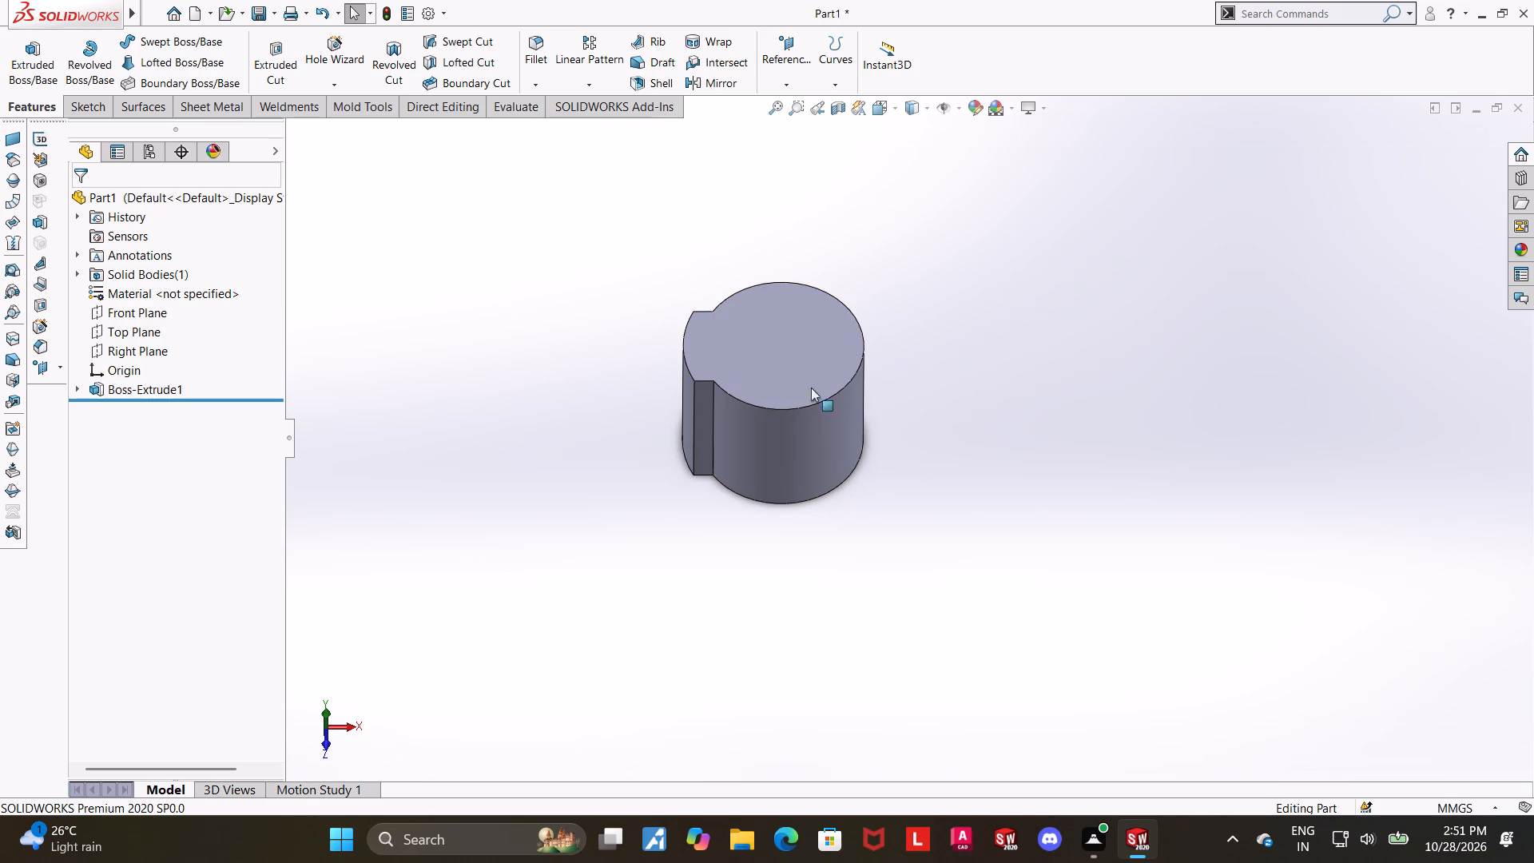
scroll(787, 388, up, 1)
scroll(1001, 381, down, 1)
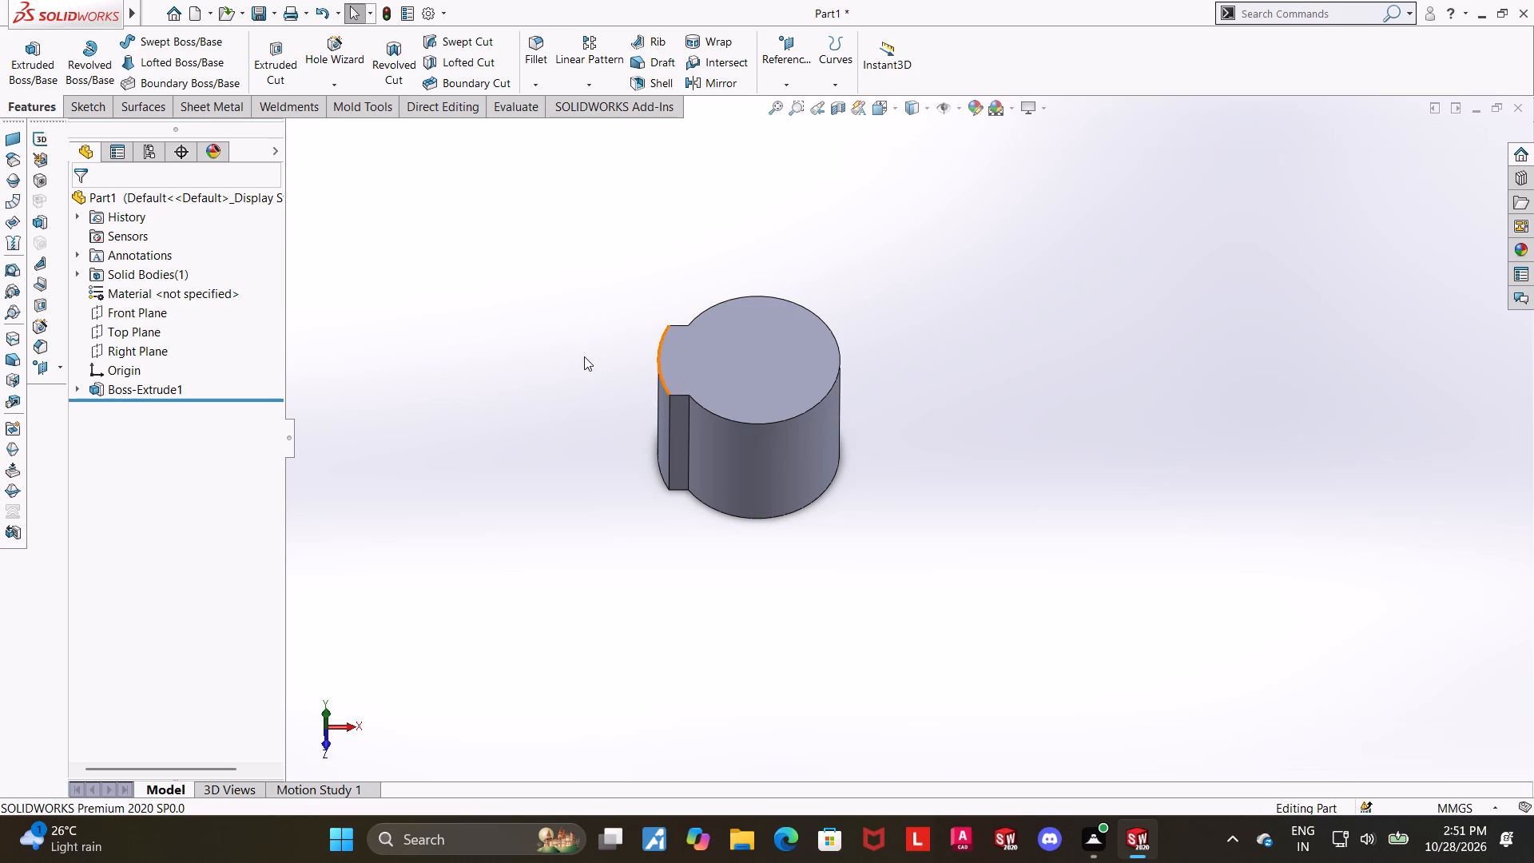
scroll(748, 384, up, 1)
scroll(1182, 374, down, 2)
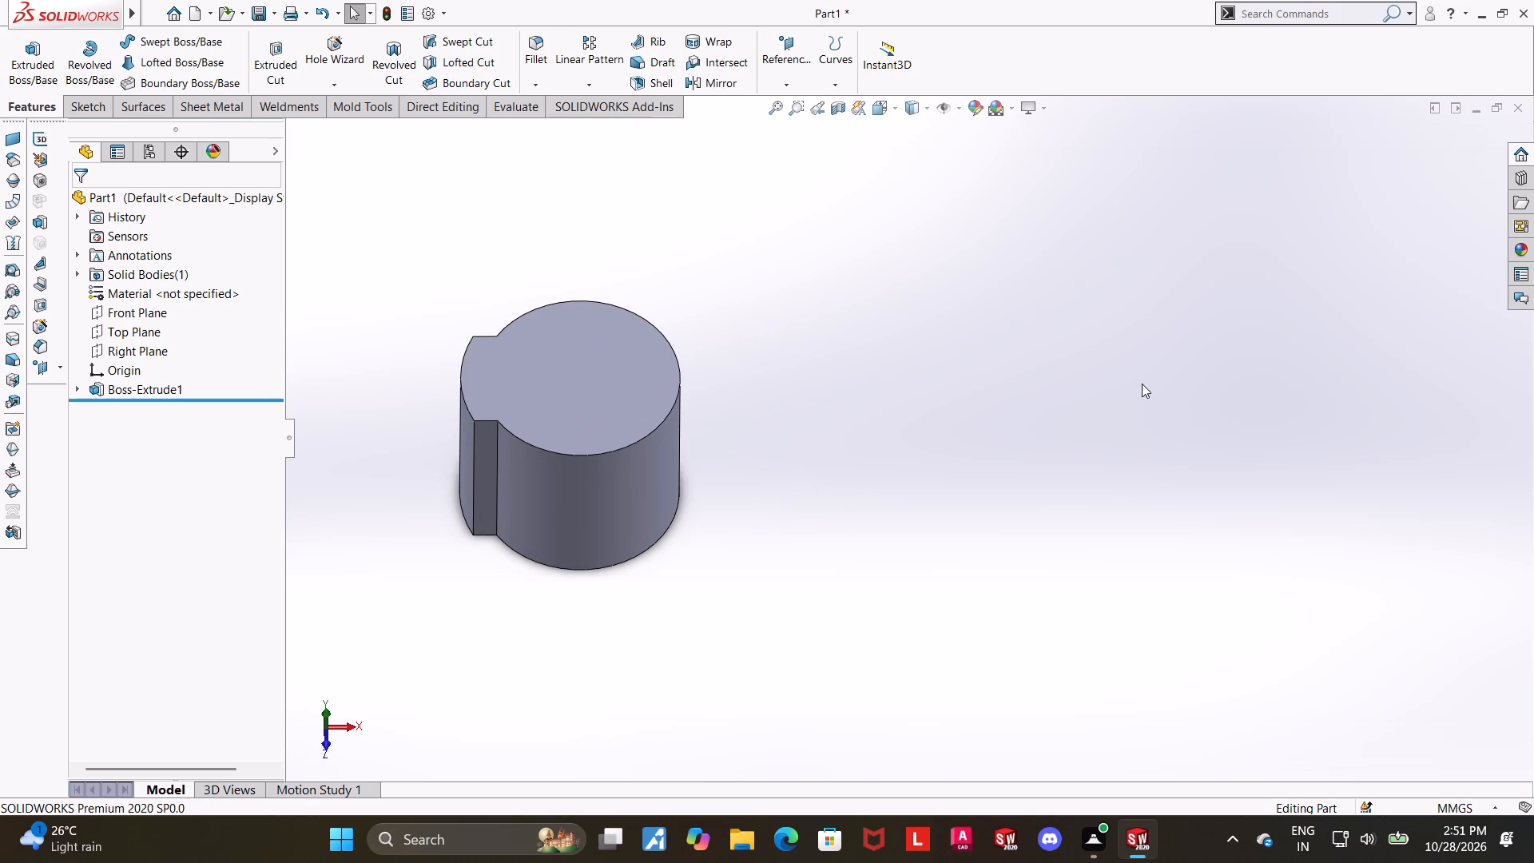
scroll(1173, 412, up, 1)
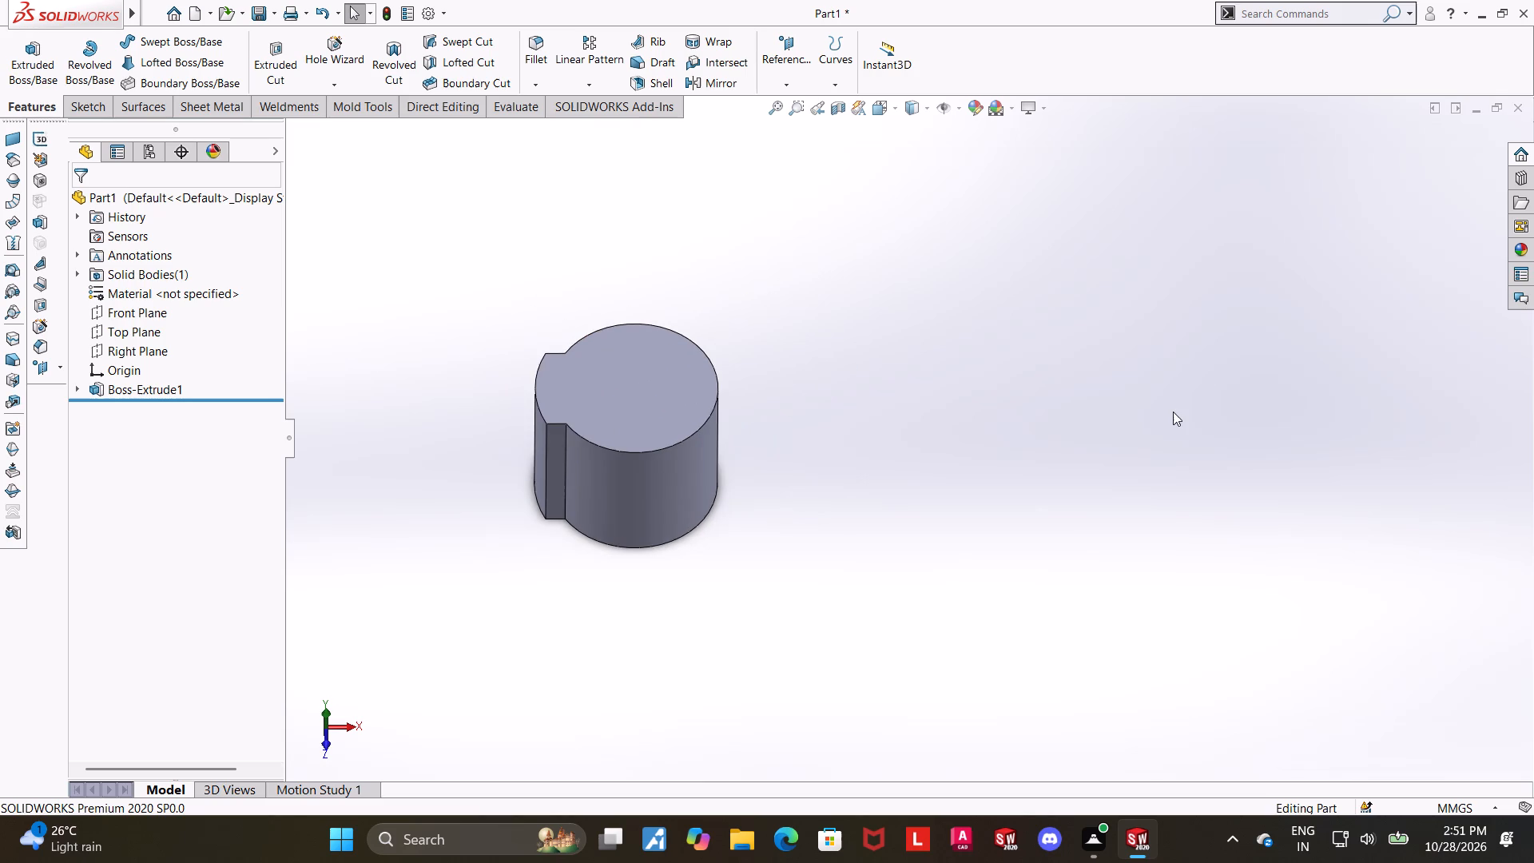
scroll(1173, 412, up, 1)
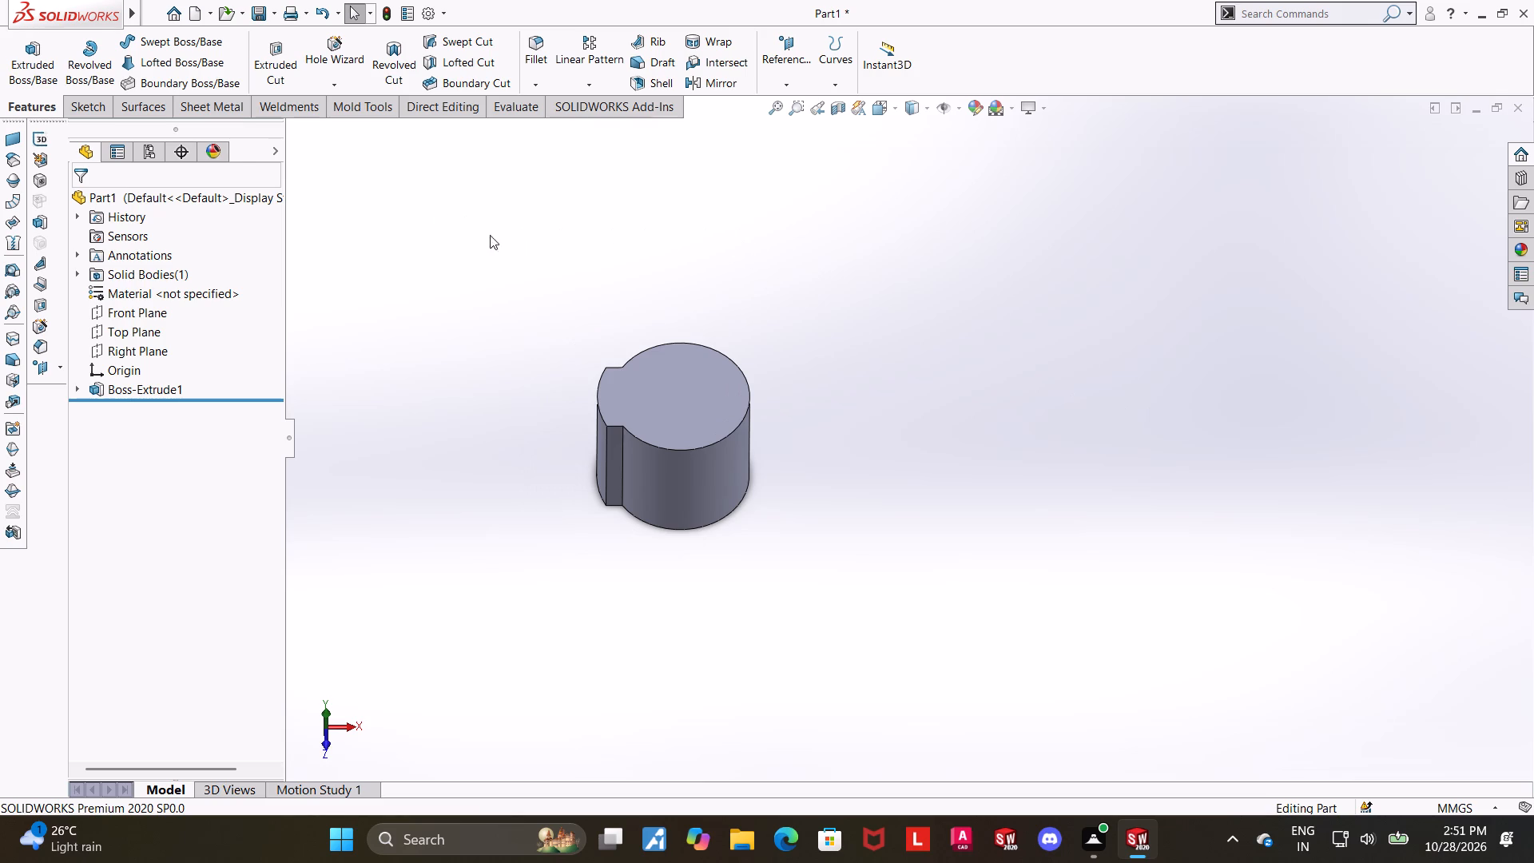
In a new Top Plane sketch, draw a circle about 22 mm in radius, centred about 93 mm from the origin along positive X.
middle_drag(878, 368, 866, 510)
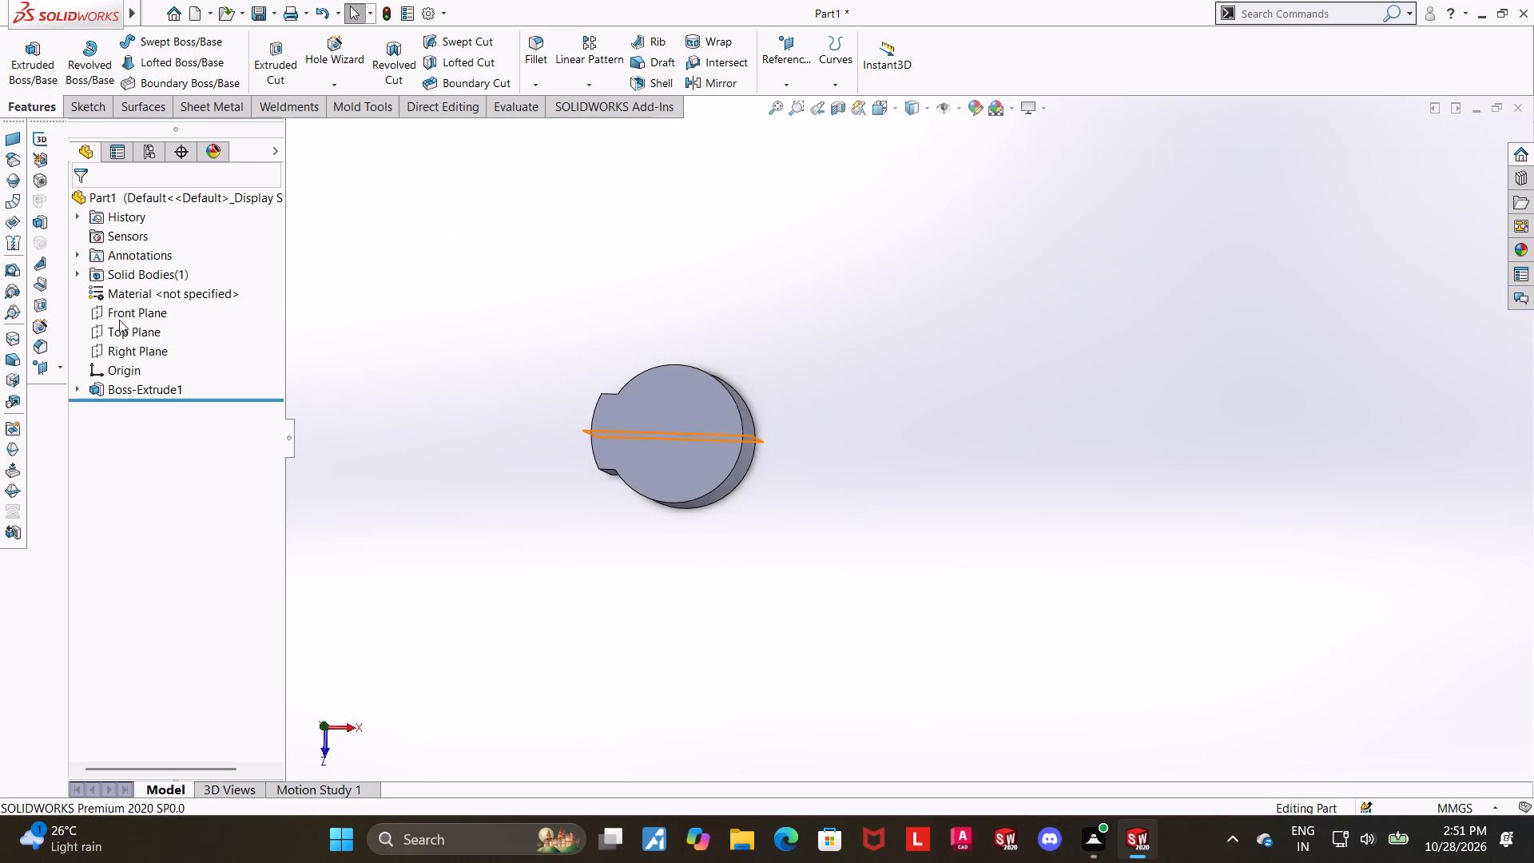
click(125, 332)
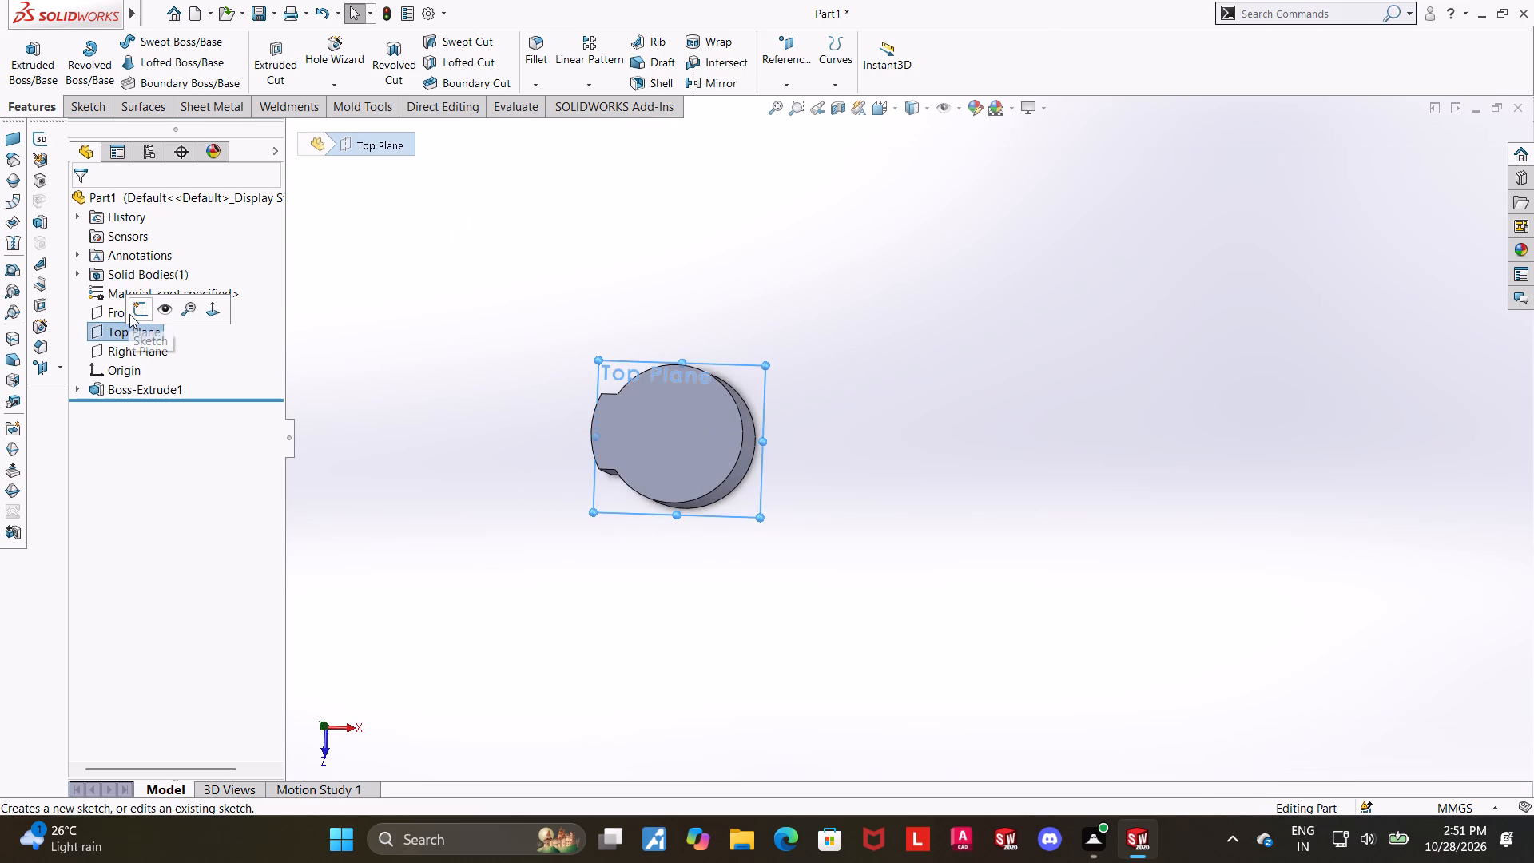
click(133, 311)
click(161, 415)
click(192, 393)
scroll(1021, 453, up, 10)
scroll(1297, 456, down, 2)
scroll(1214, 429, down, 1)
click(1174, 427)
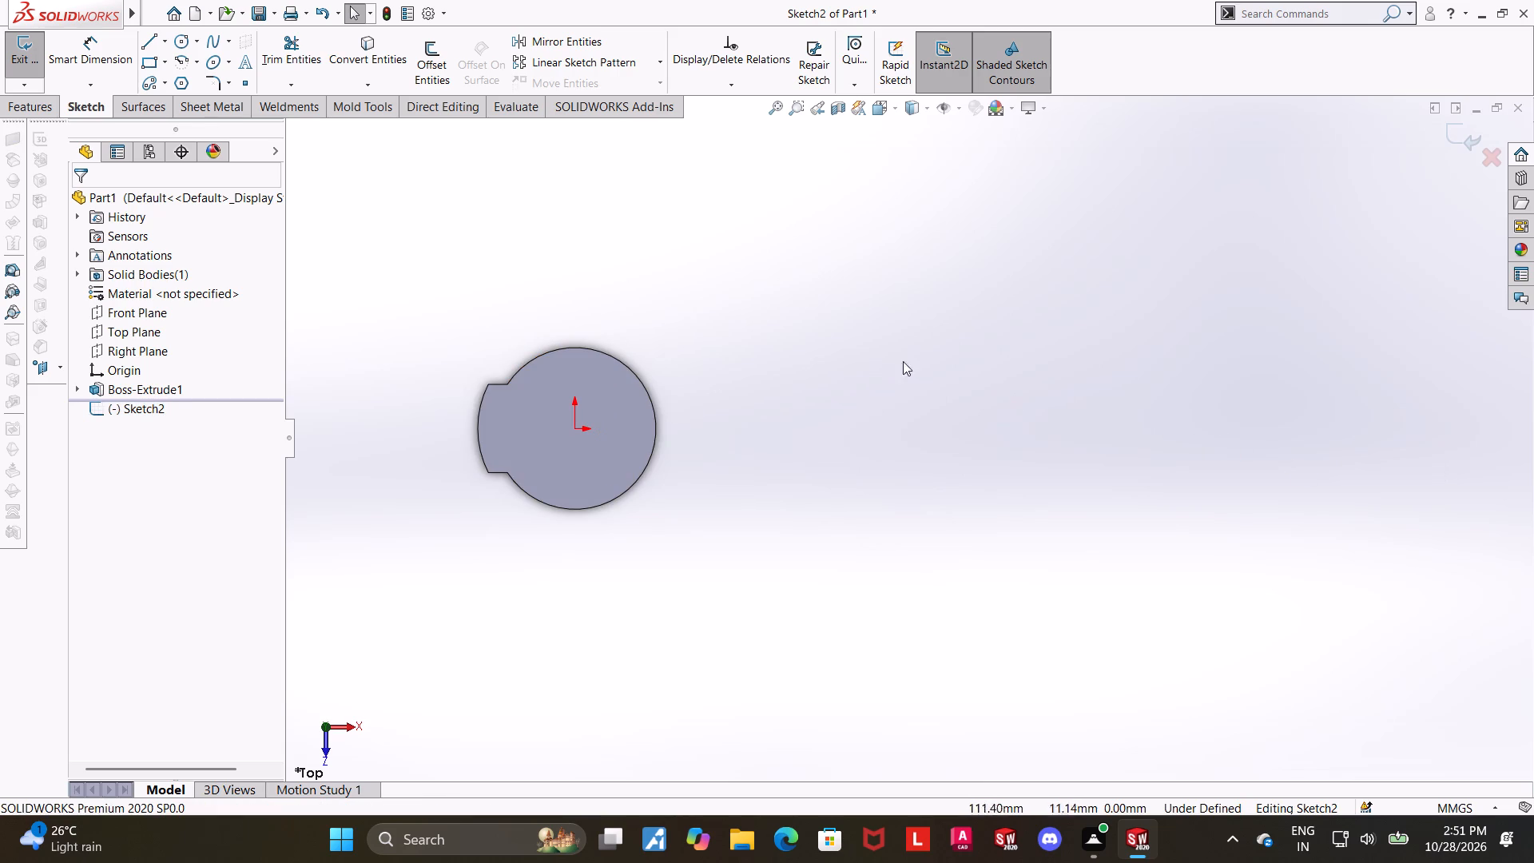
click(188, 43)
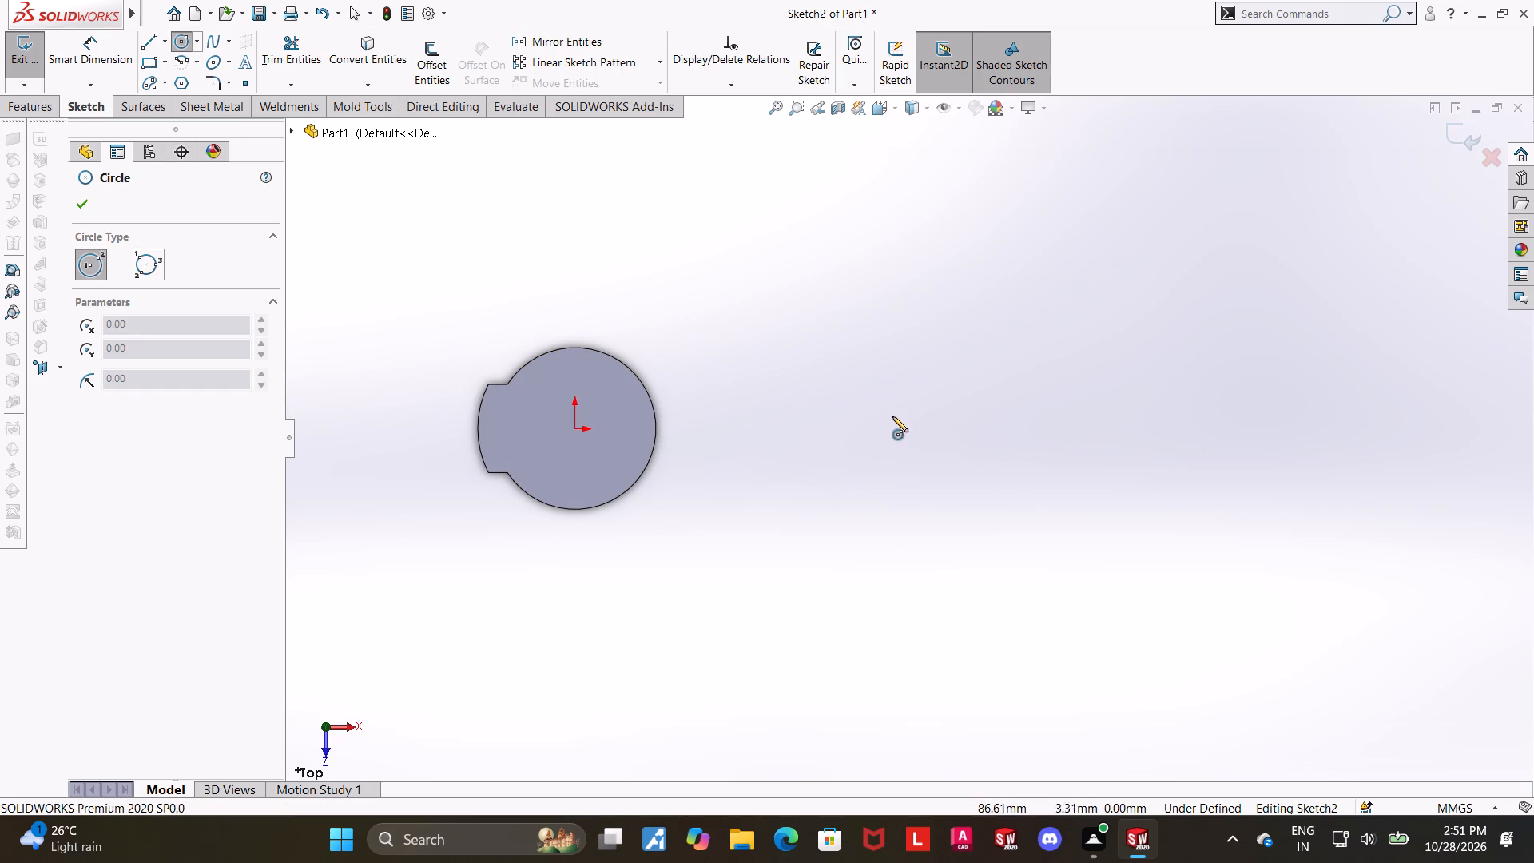
click(916, 427)
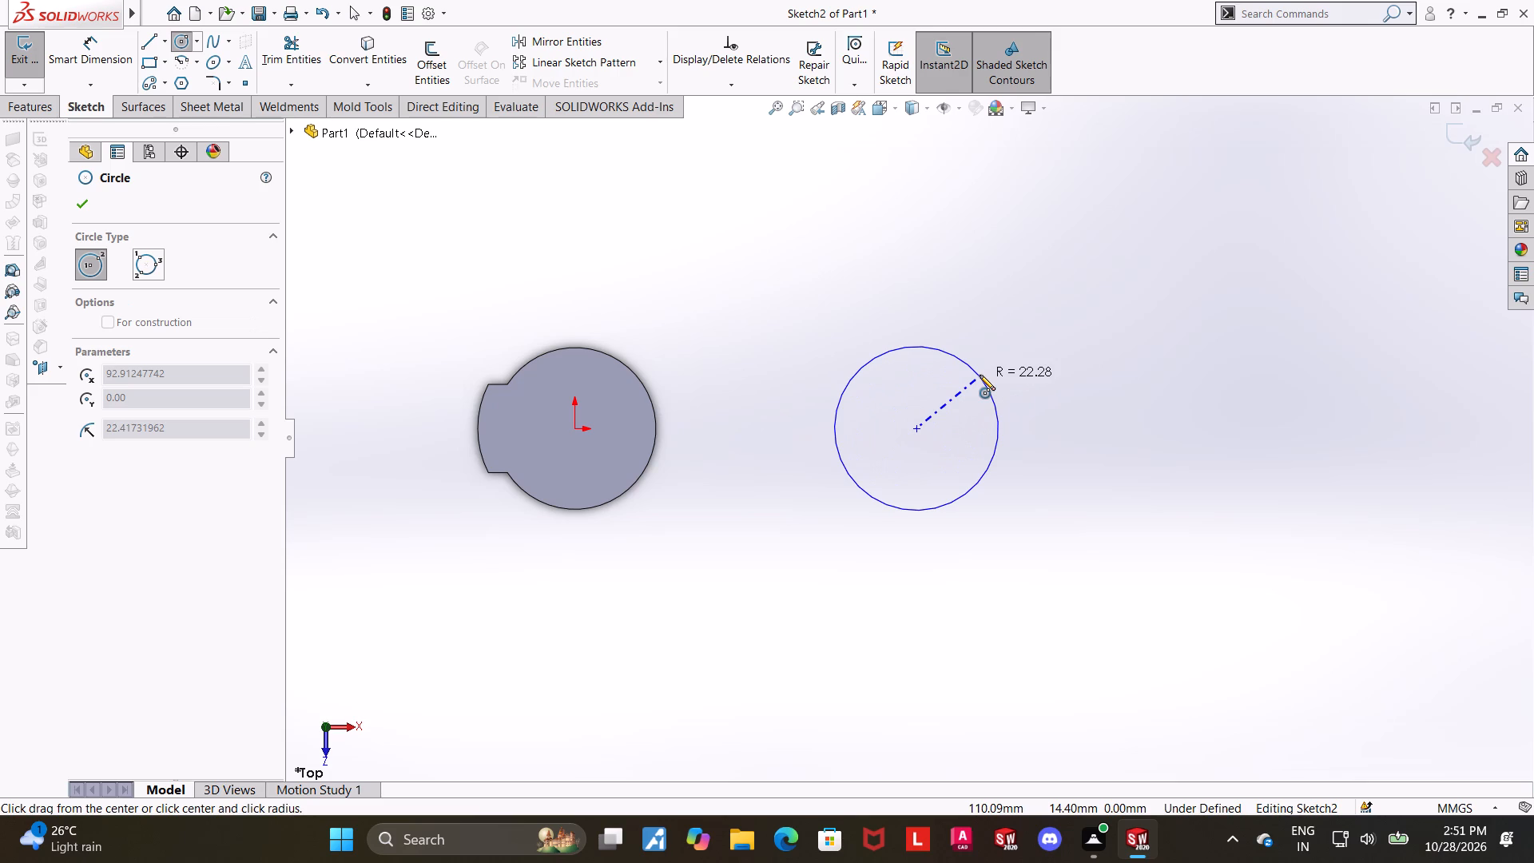
key(Escape)
Make the new circle equal to the large 22 mm radius edge of the extruded body.
click(633, 372)
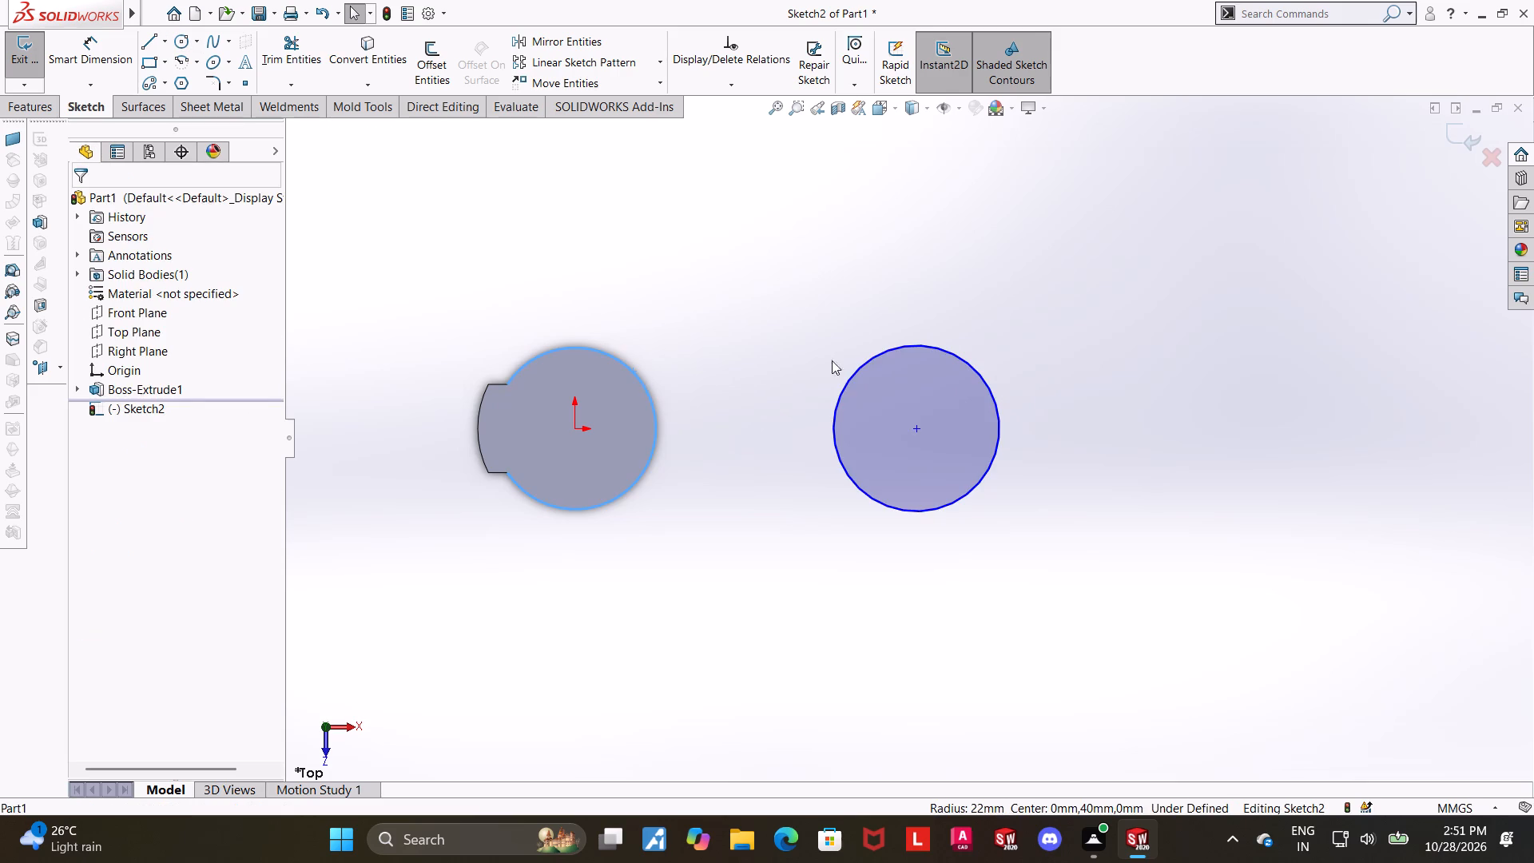
ctrl+click(868, 357)
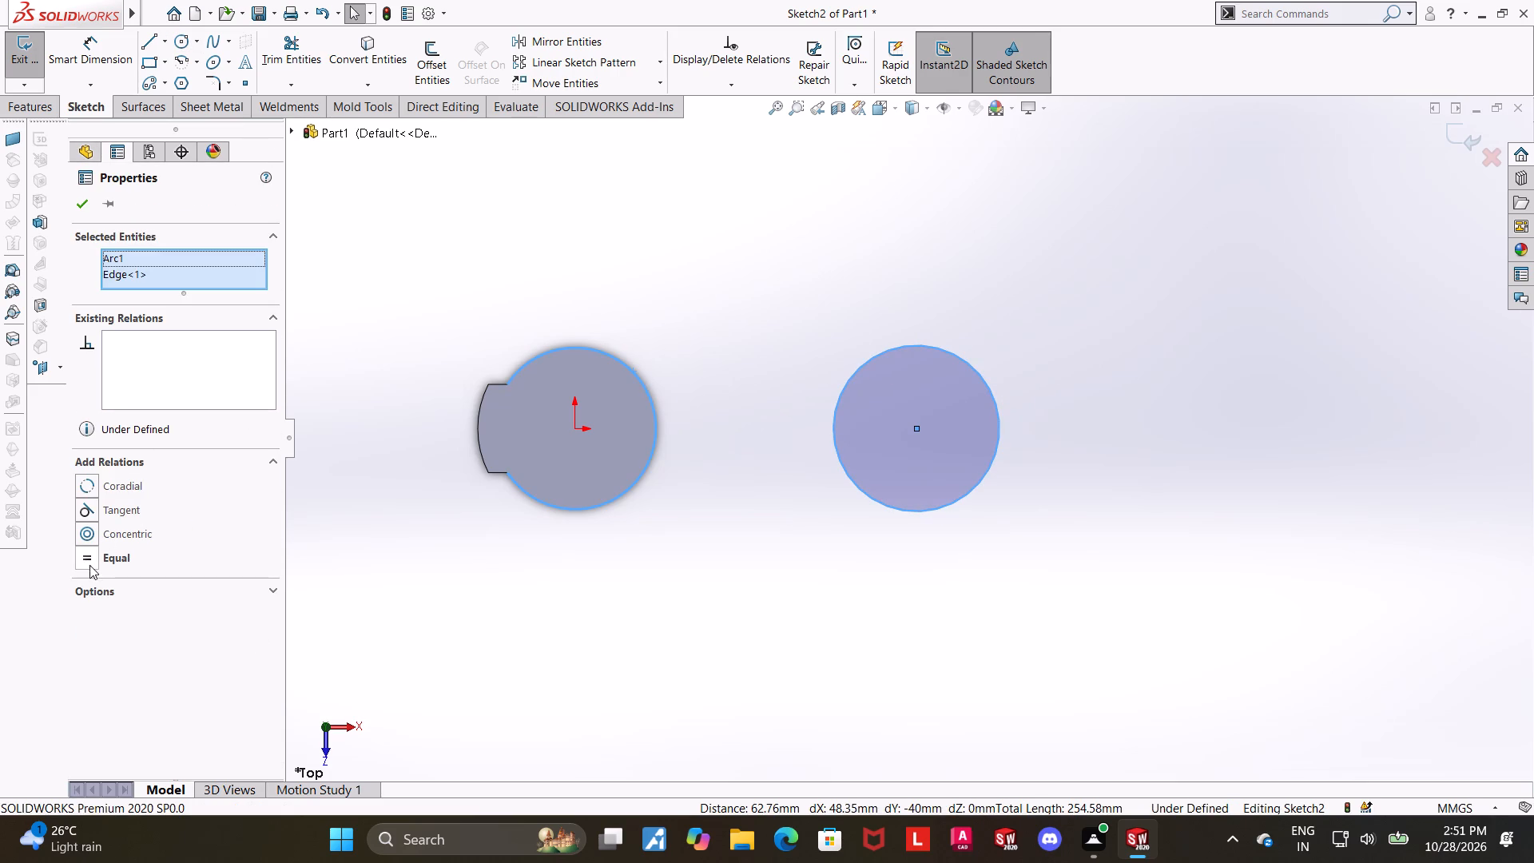
click(89, 565)
click(1482, 613)
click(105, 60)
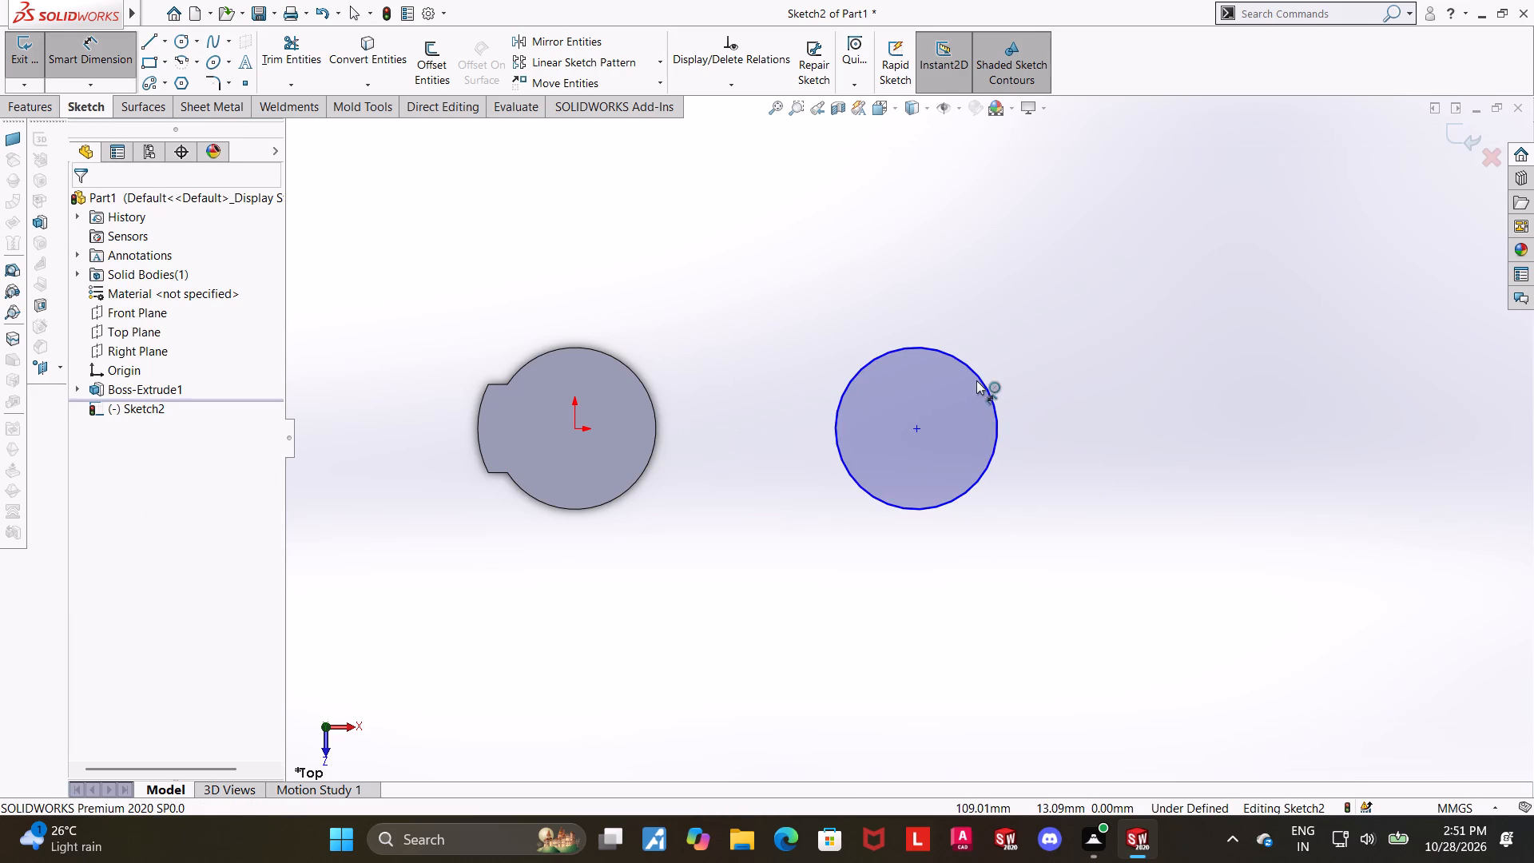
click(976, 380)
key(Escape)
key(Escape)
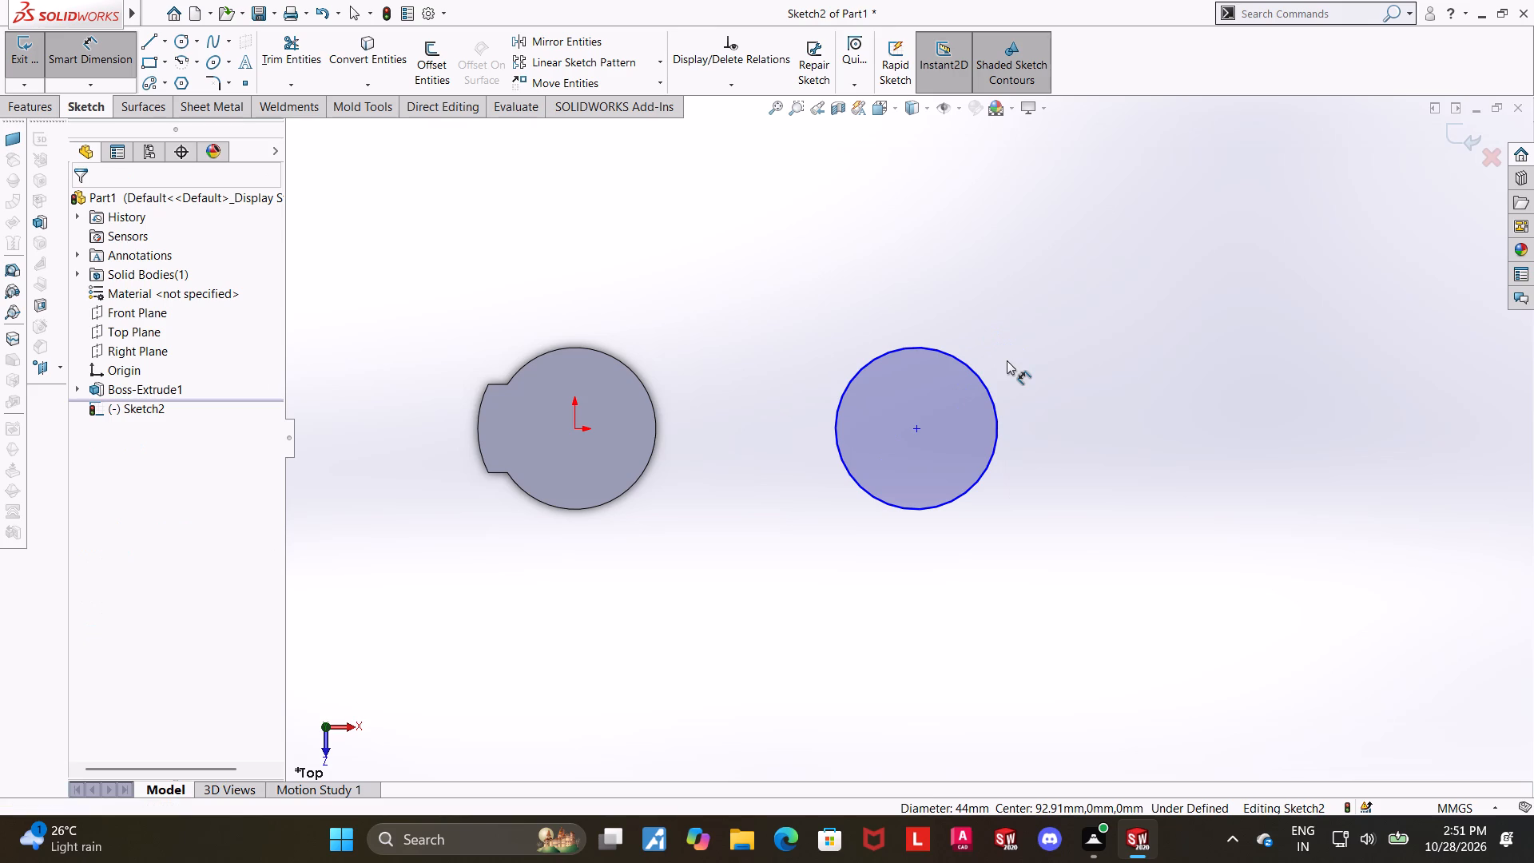
Add a Horizontal relation between the origin and the new circle's centre point.
scroll(1112, 396, up, 1)
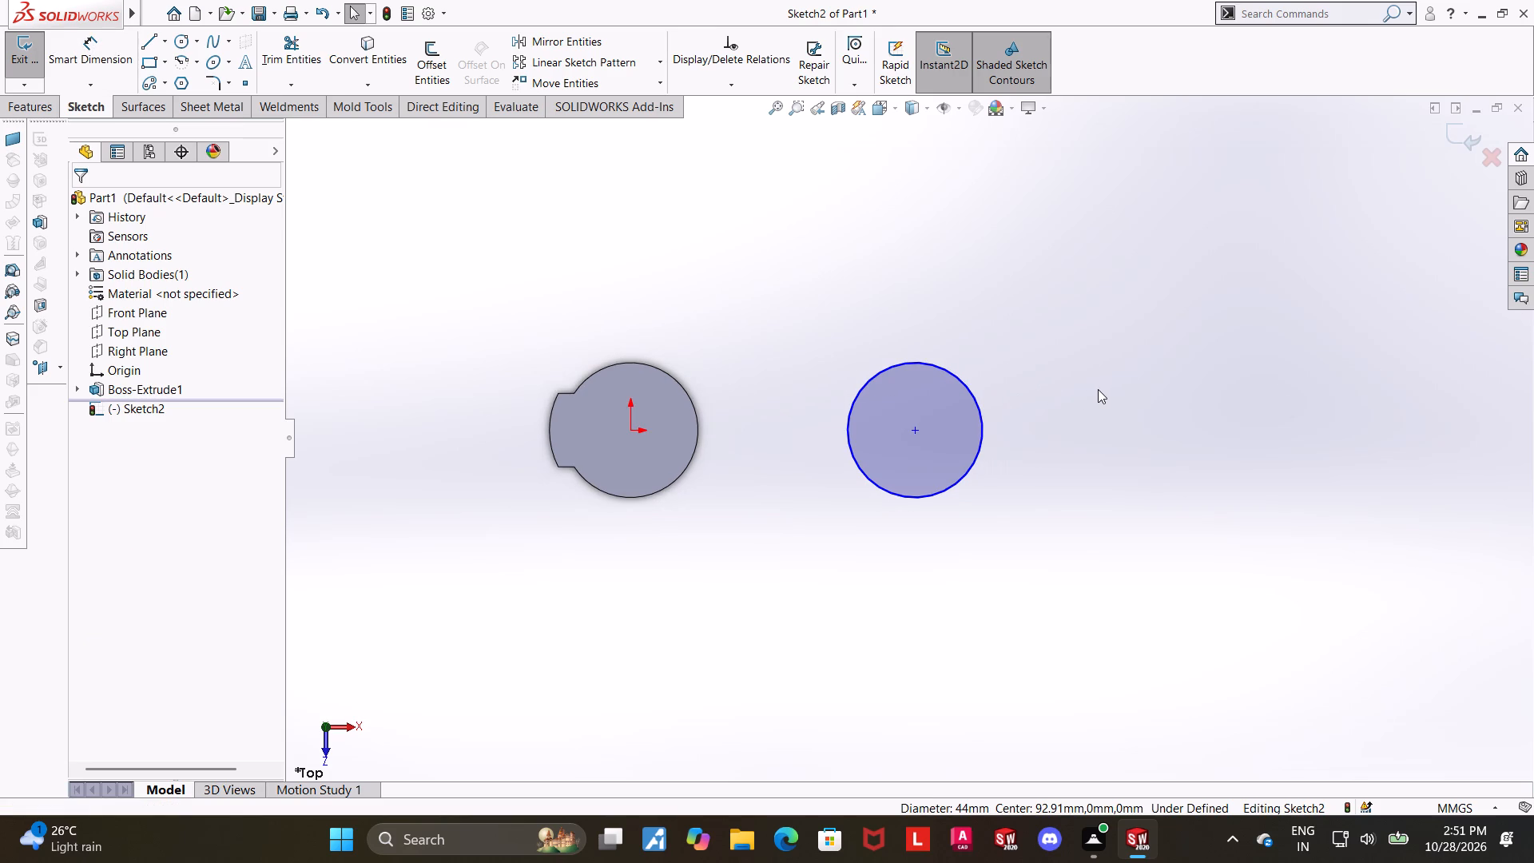
scroll(820, 420, up, 1)
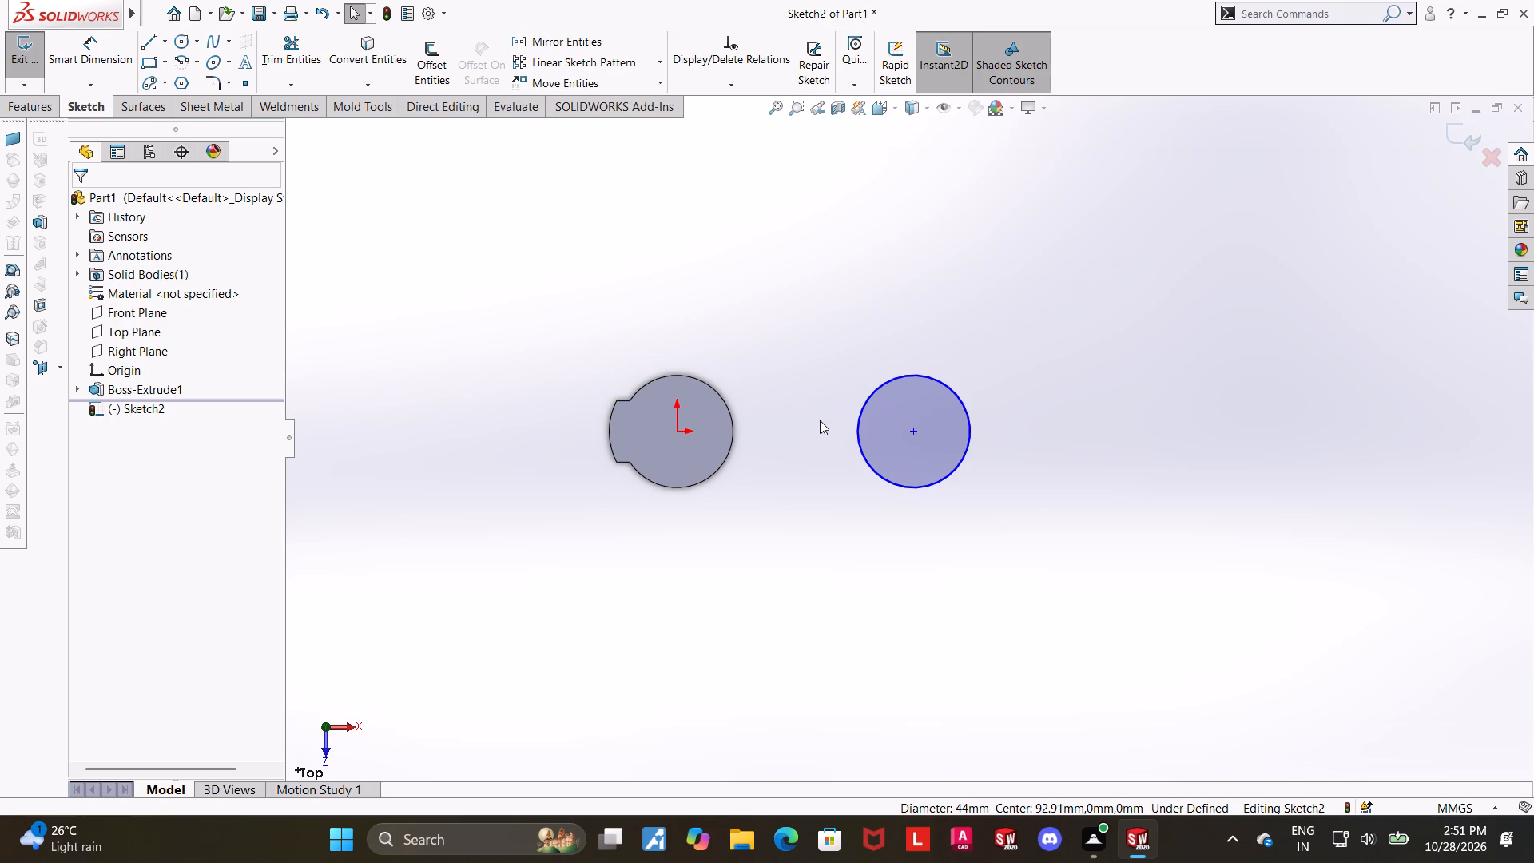
scroll(827, 416, up, 1)
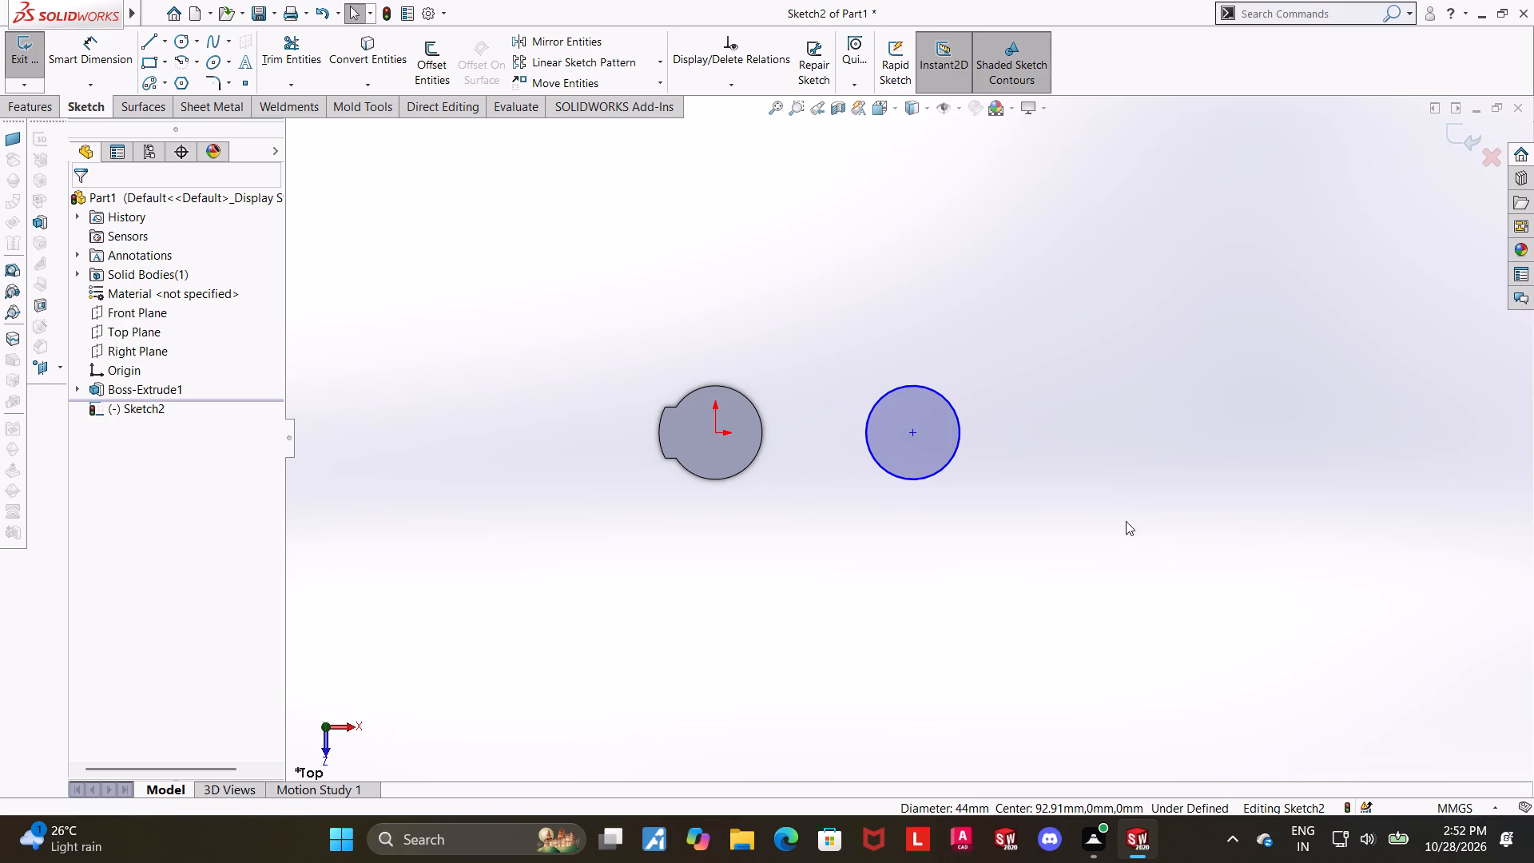
scroll(930, 437, down, 2)
key(Escape)
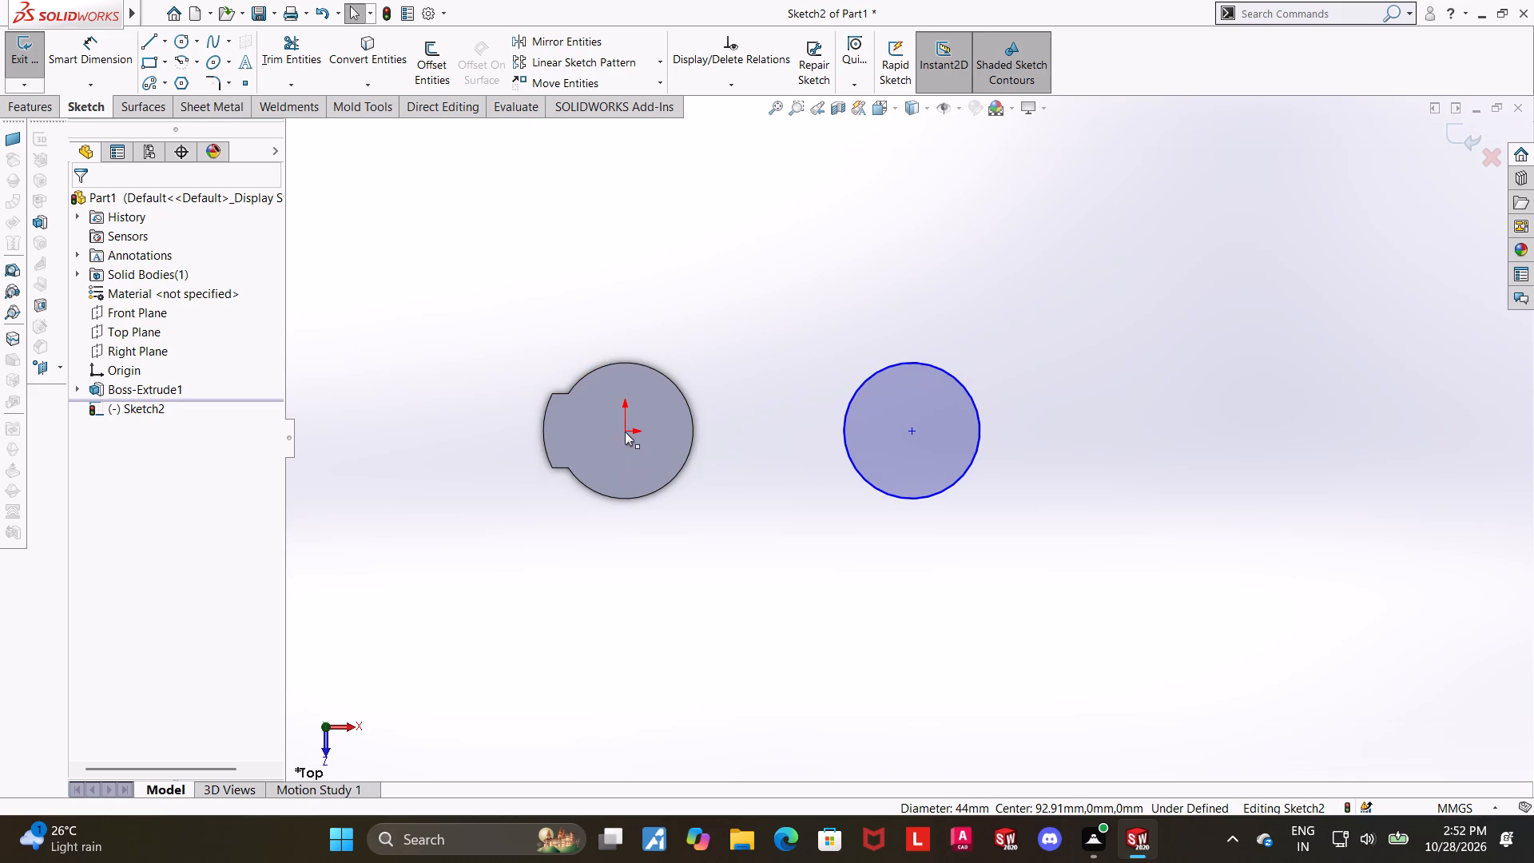
ctrl+click(625, 431)
ctrl+click(915, 435)
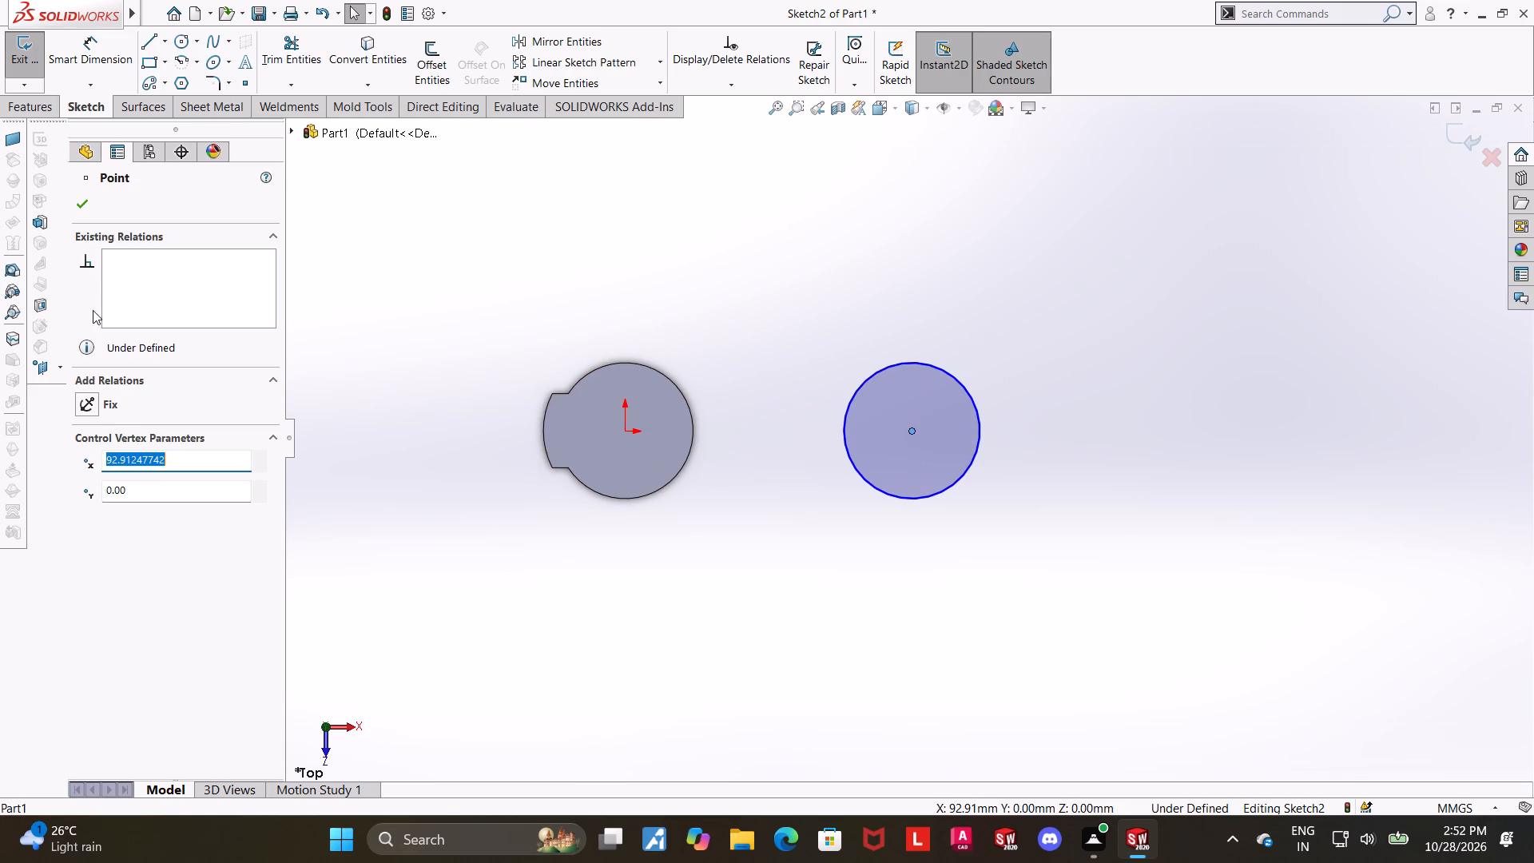
click(366, 265)
click(624, 432)
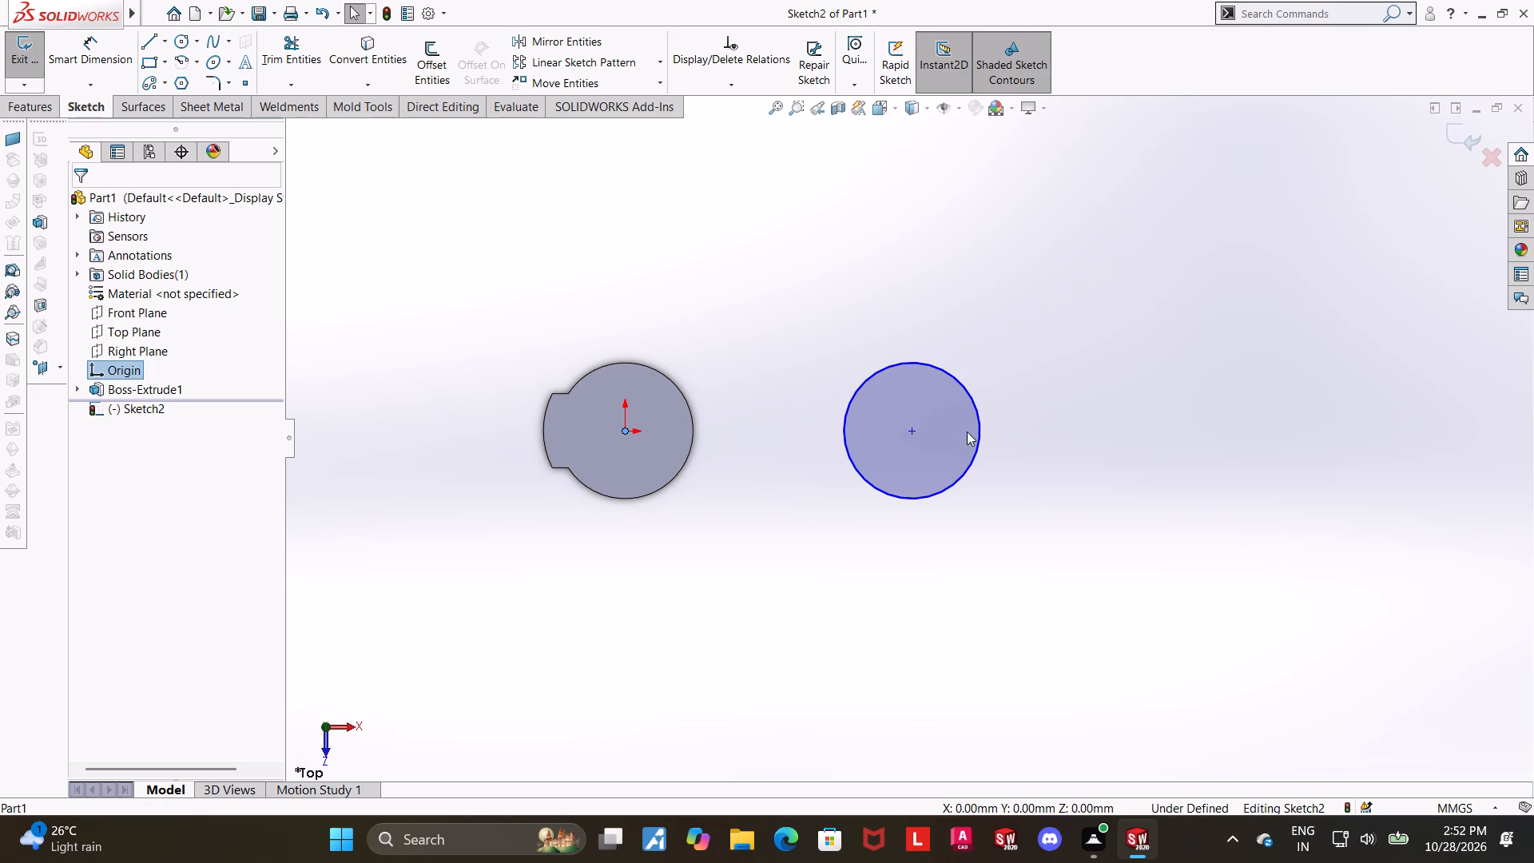
ctrl+click(912, 435)
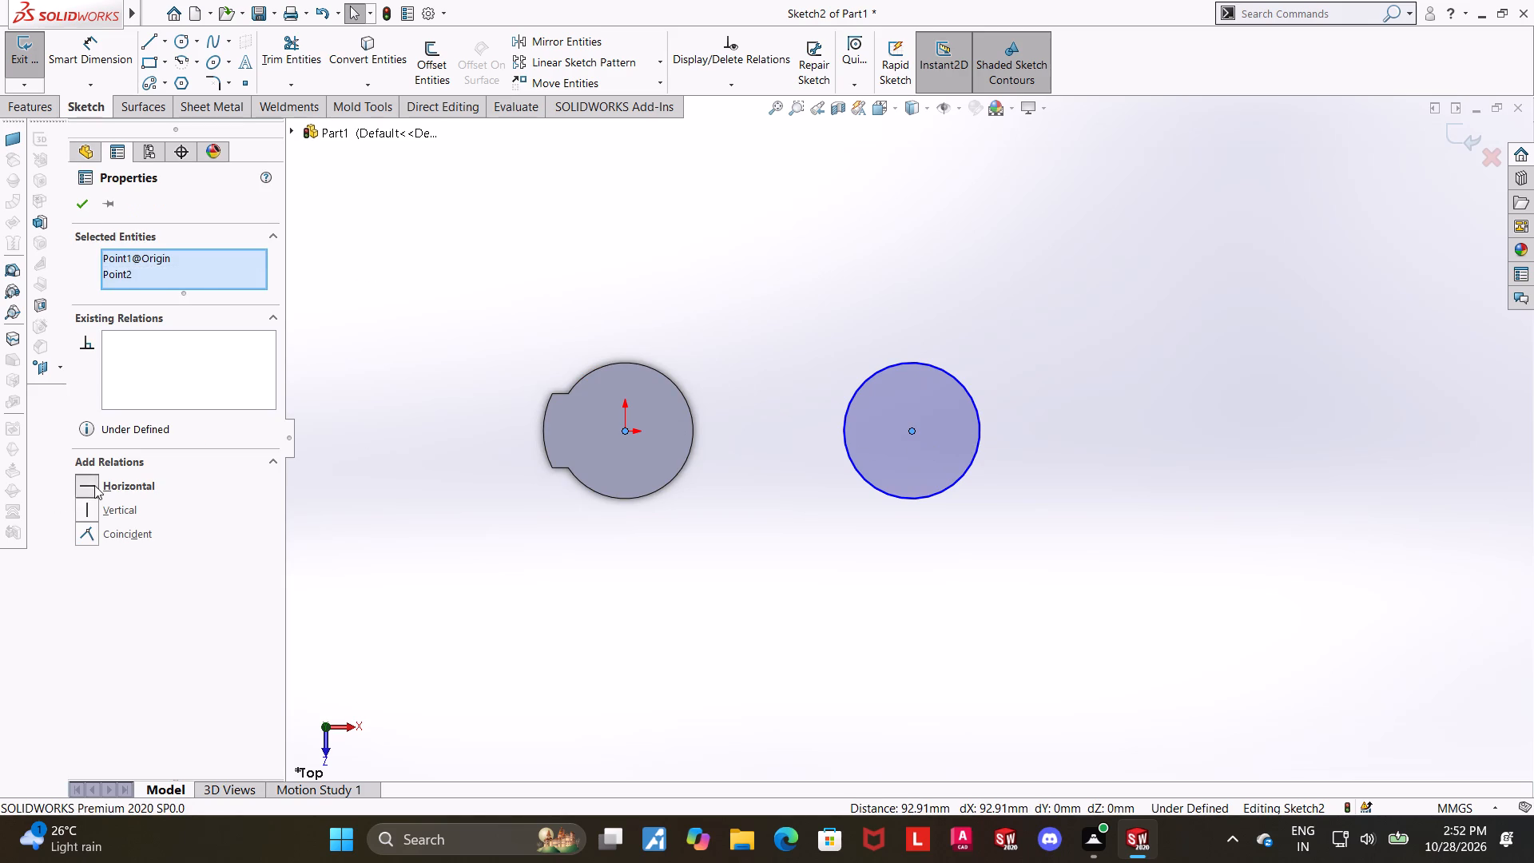
ctrl+click(94, 485)
click(825, 541)
Dimension the horizontal distance between the origin and the new circle's centre as 80 mm.
click(110, 45)
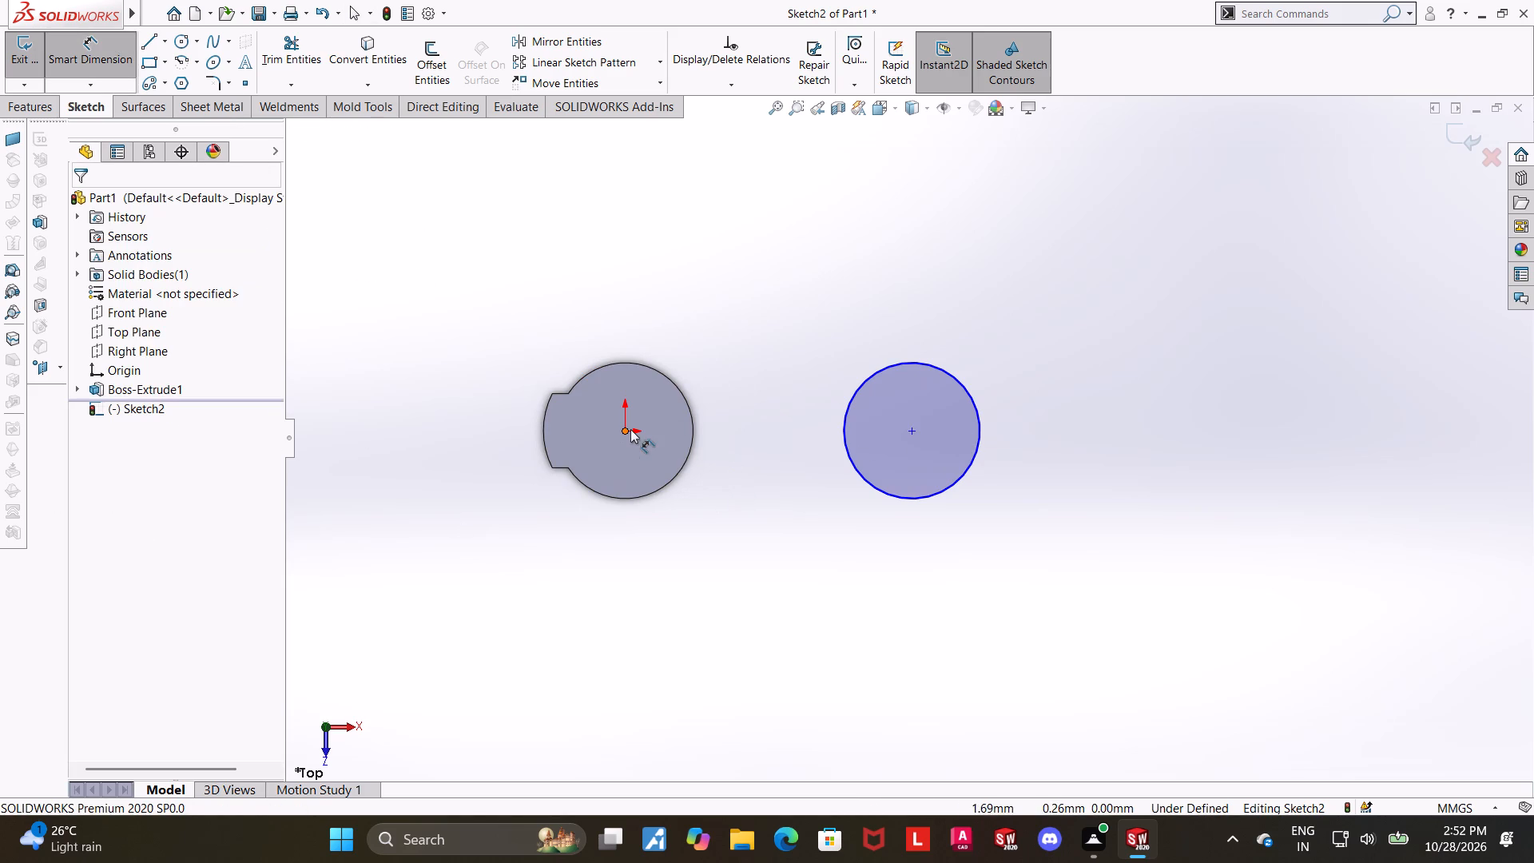
click(626, 433)
click(909, 432)
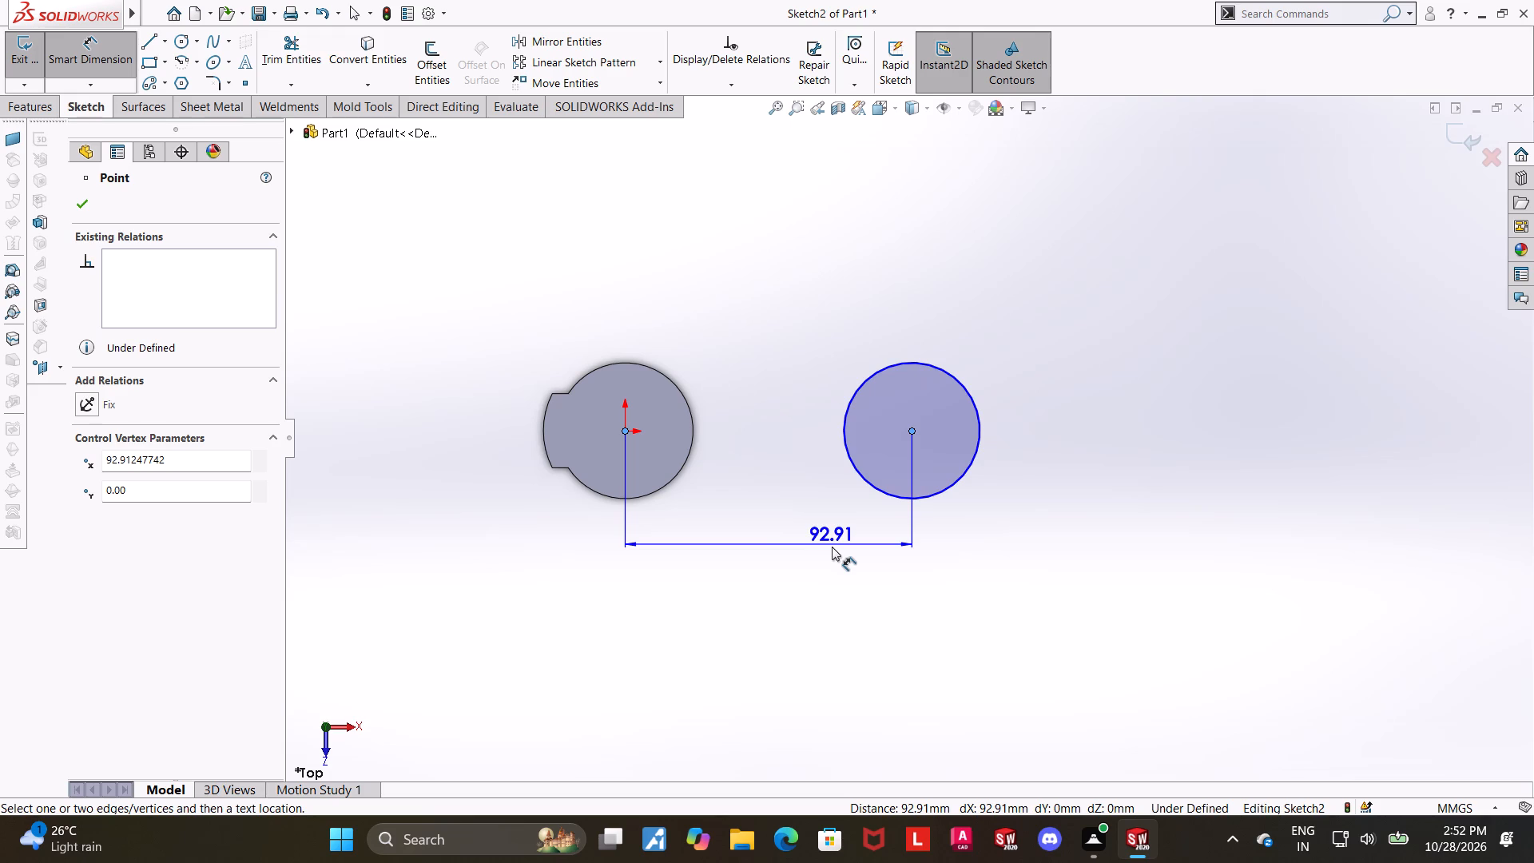
click(832, 547)
text(80)
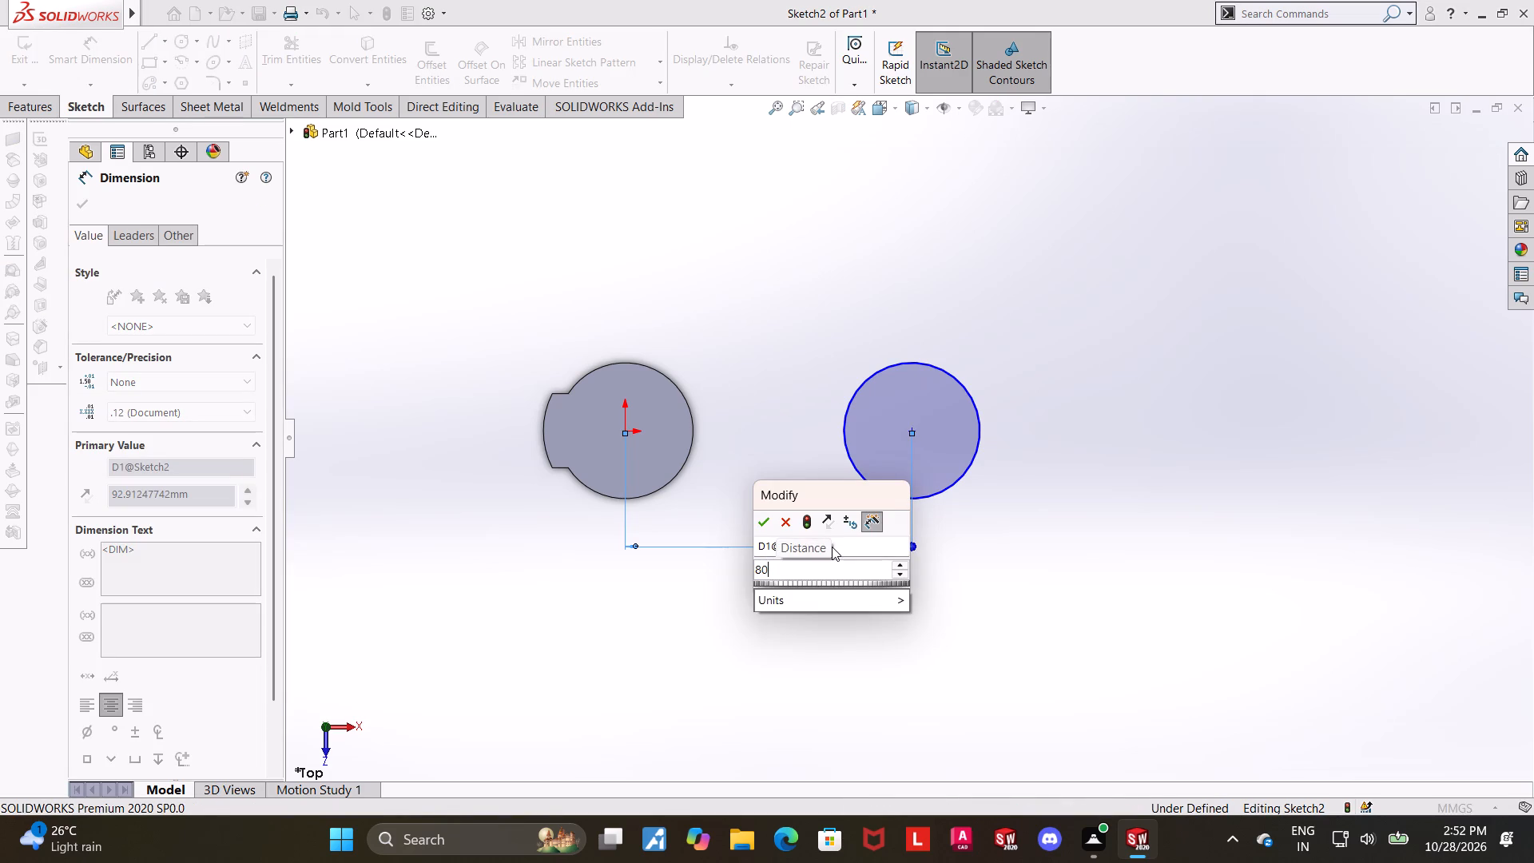
key(Return)
key(Escape)
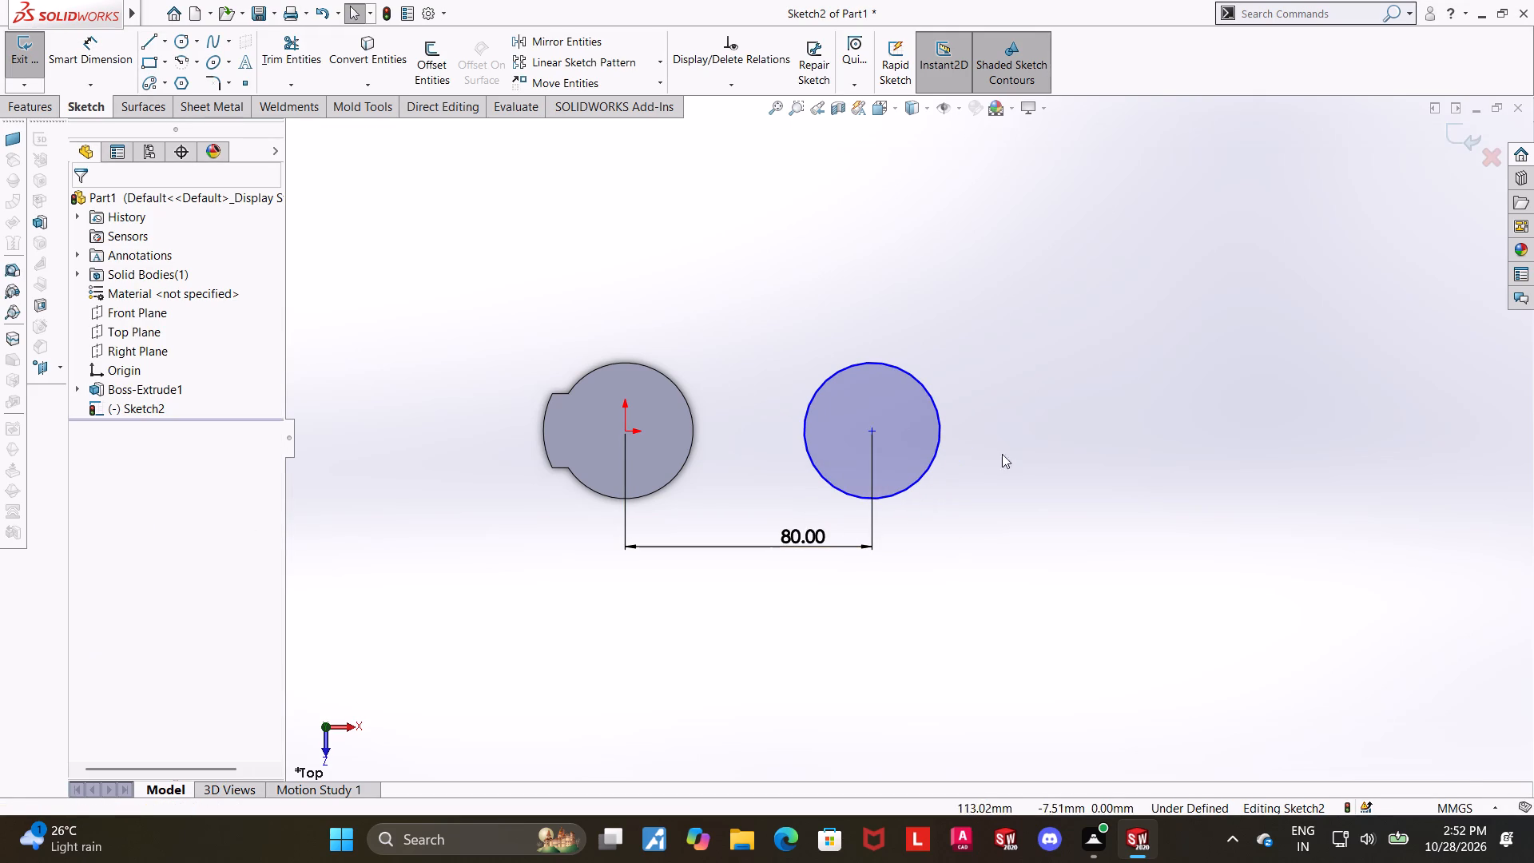
click(1139, 451)
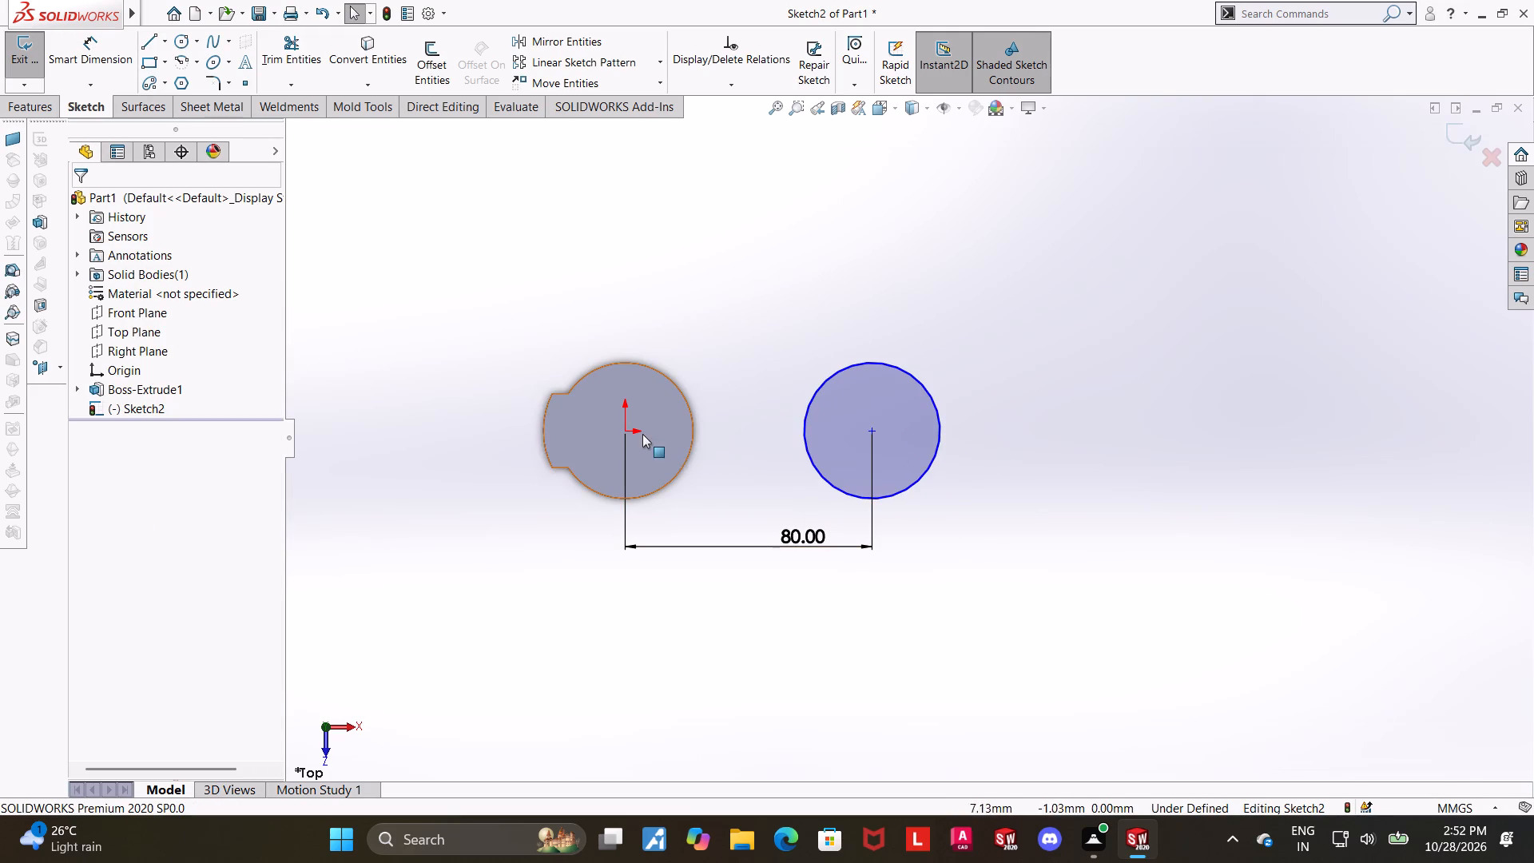
Add a Horizontal relation between the origin and the centre point of the second circle.
ctrl+click(626, 432)
ctrl+click(868, 431)
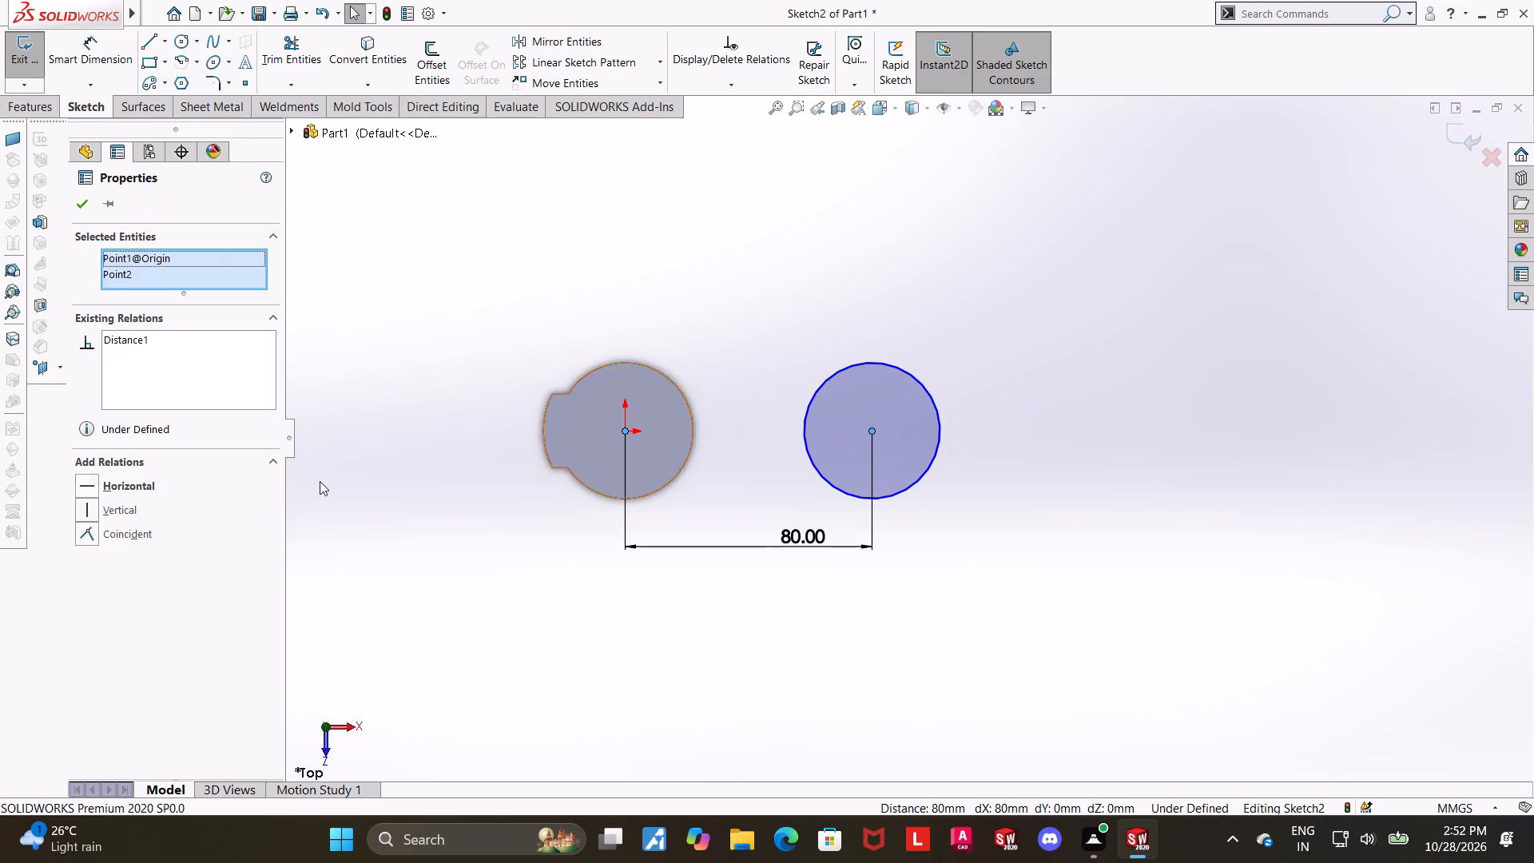
click(89, 487)
click(1298, 527)
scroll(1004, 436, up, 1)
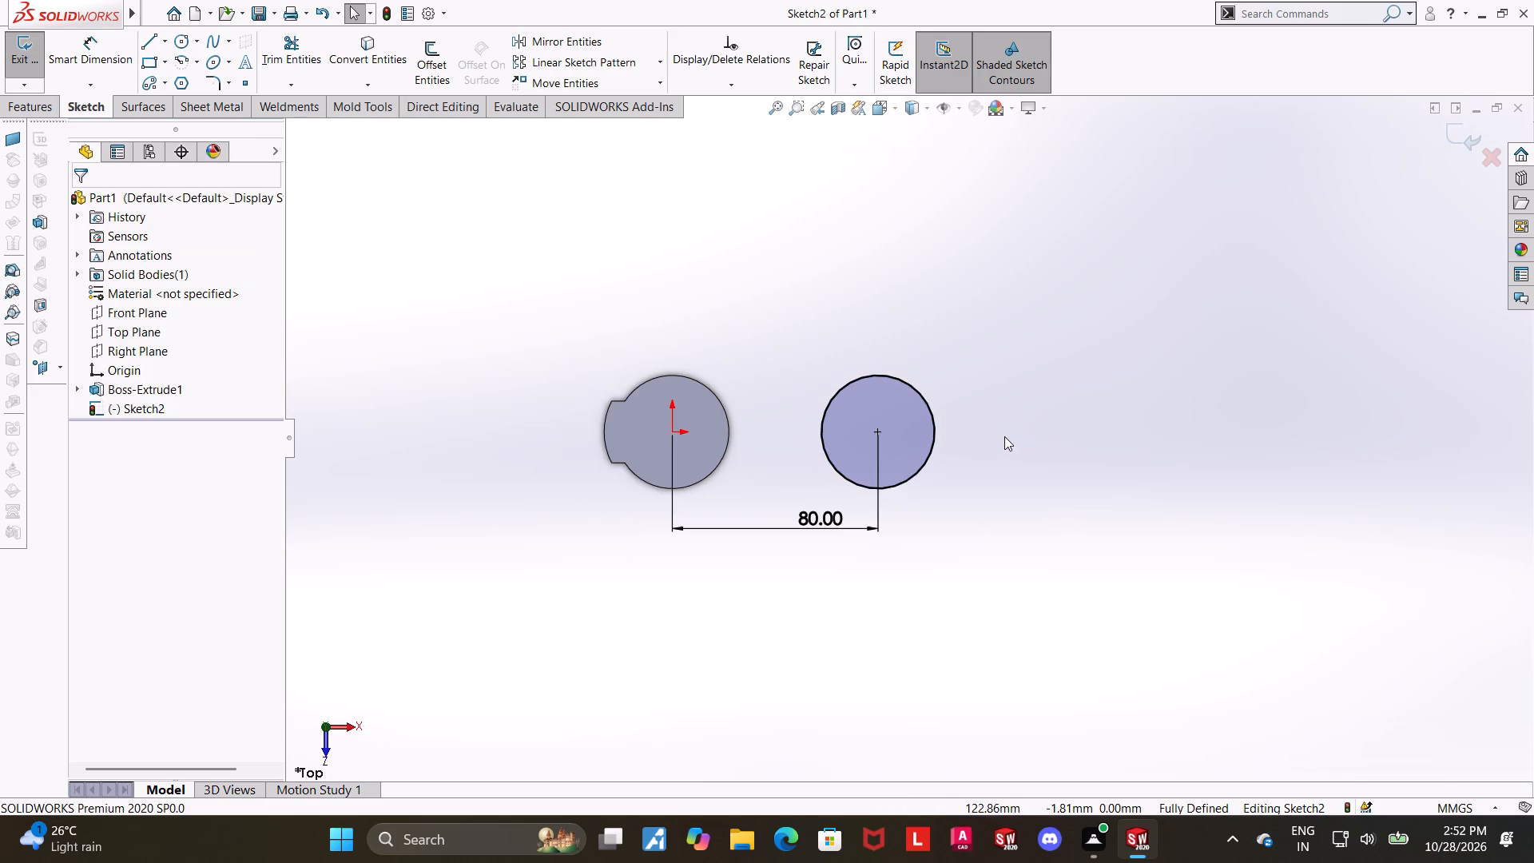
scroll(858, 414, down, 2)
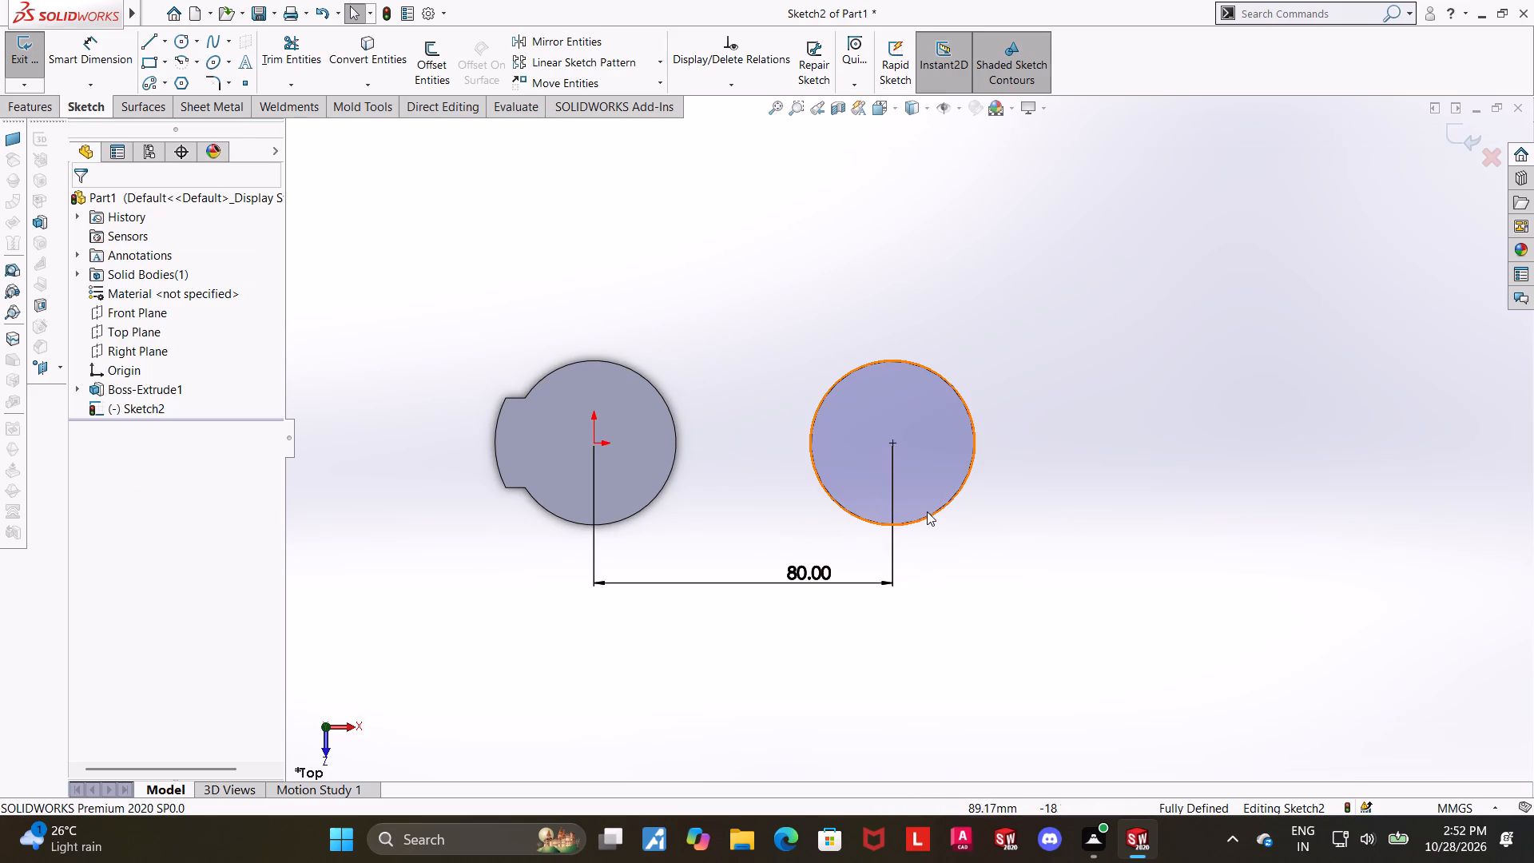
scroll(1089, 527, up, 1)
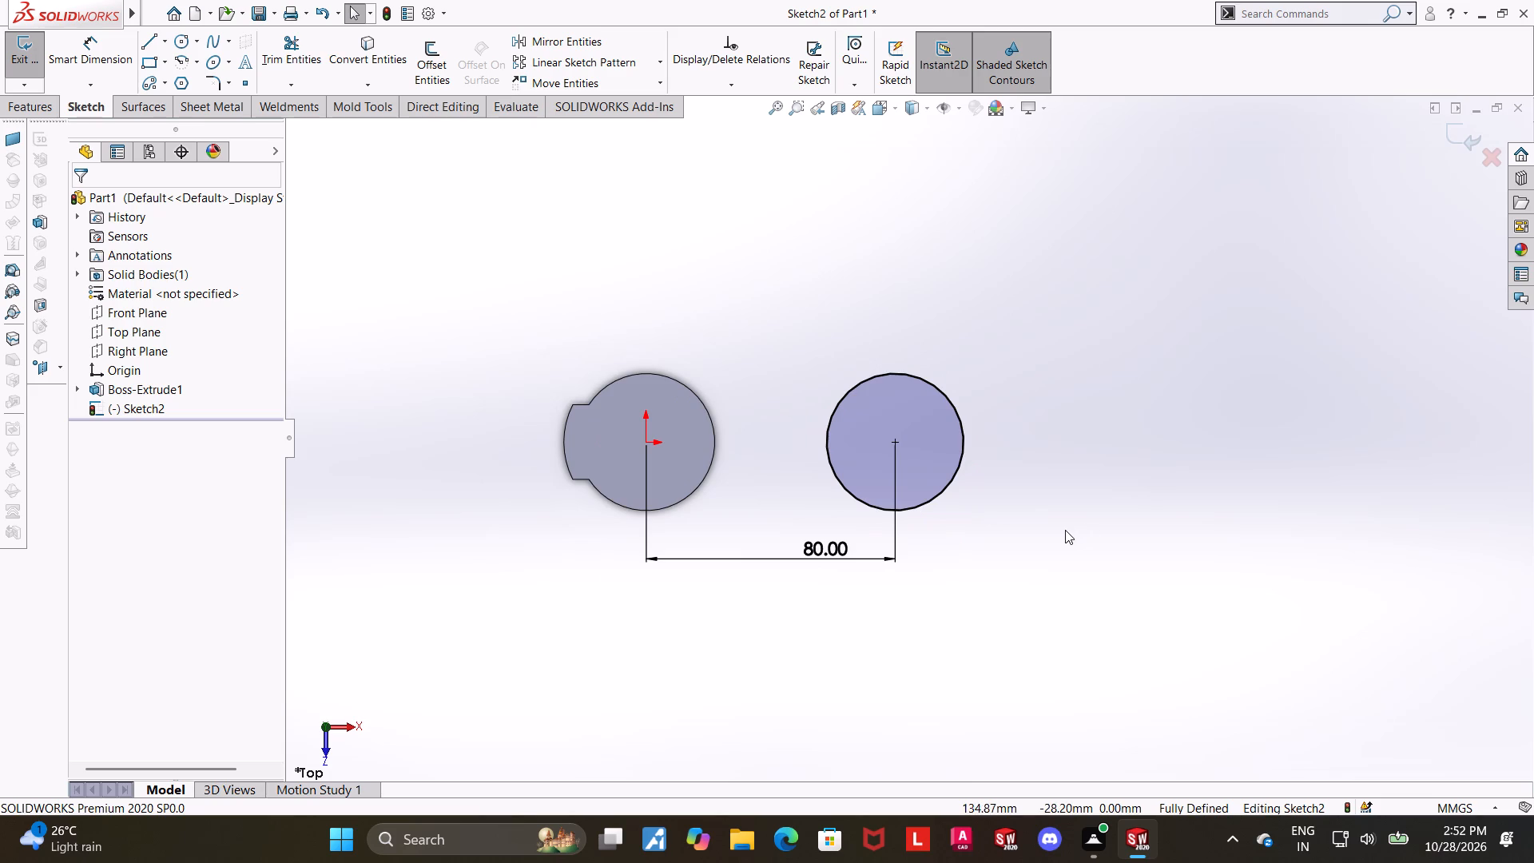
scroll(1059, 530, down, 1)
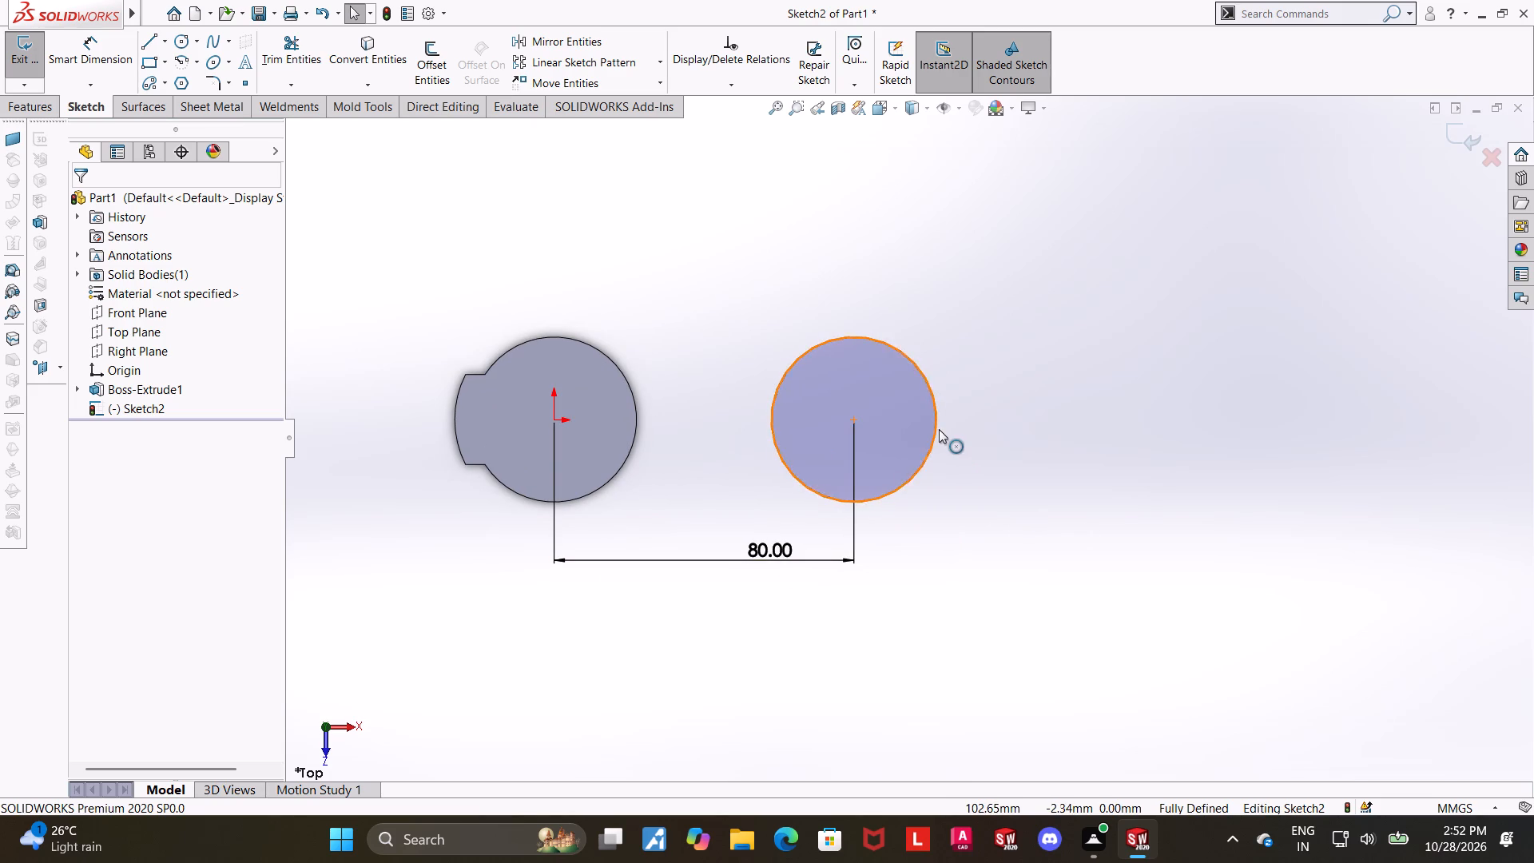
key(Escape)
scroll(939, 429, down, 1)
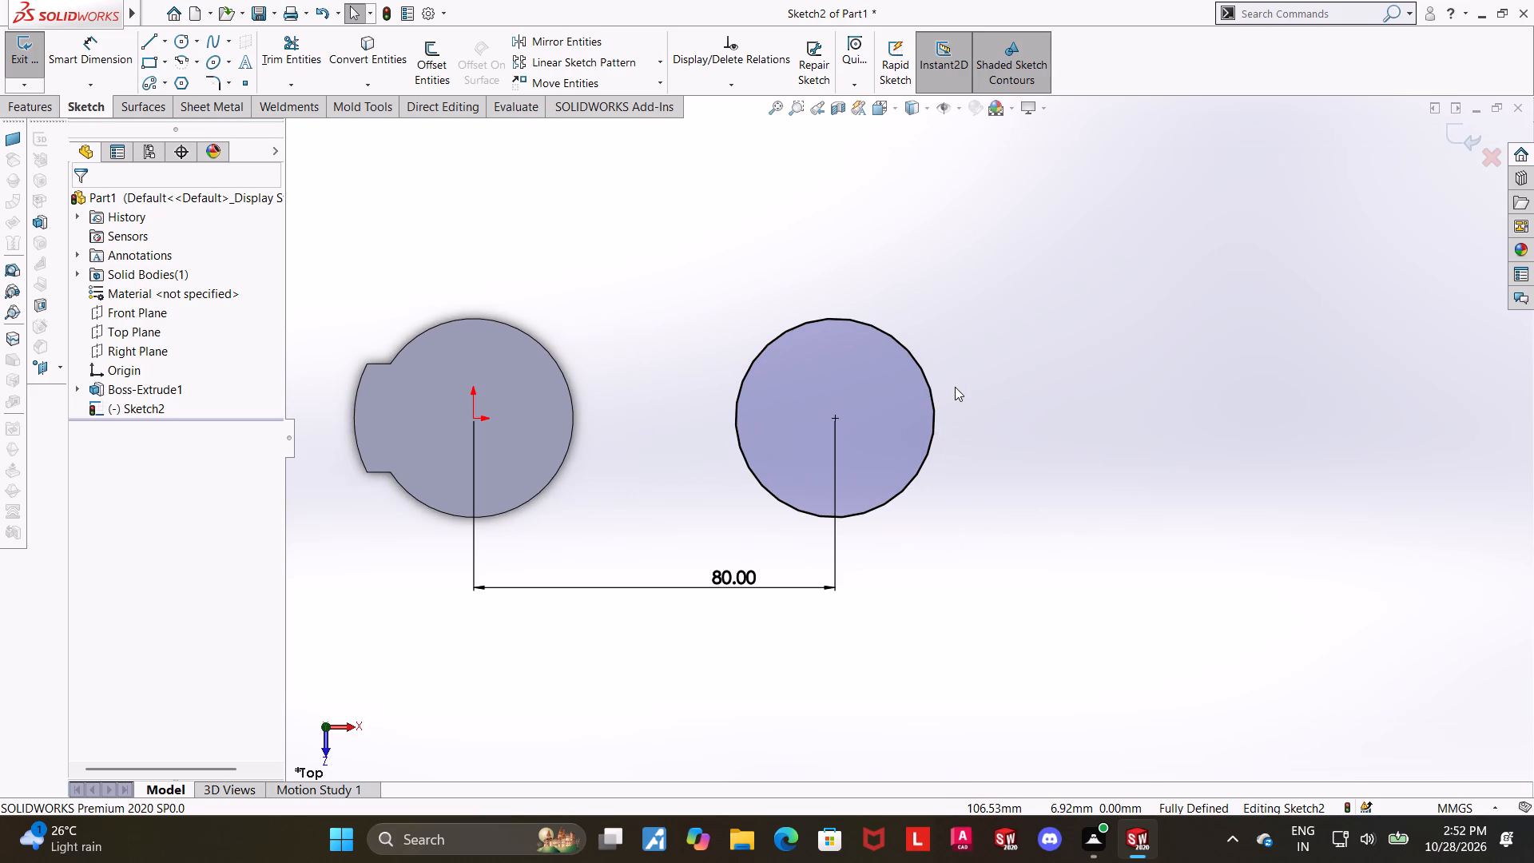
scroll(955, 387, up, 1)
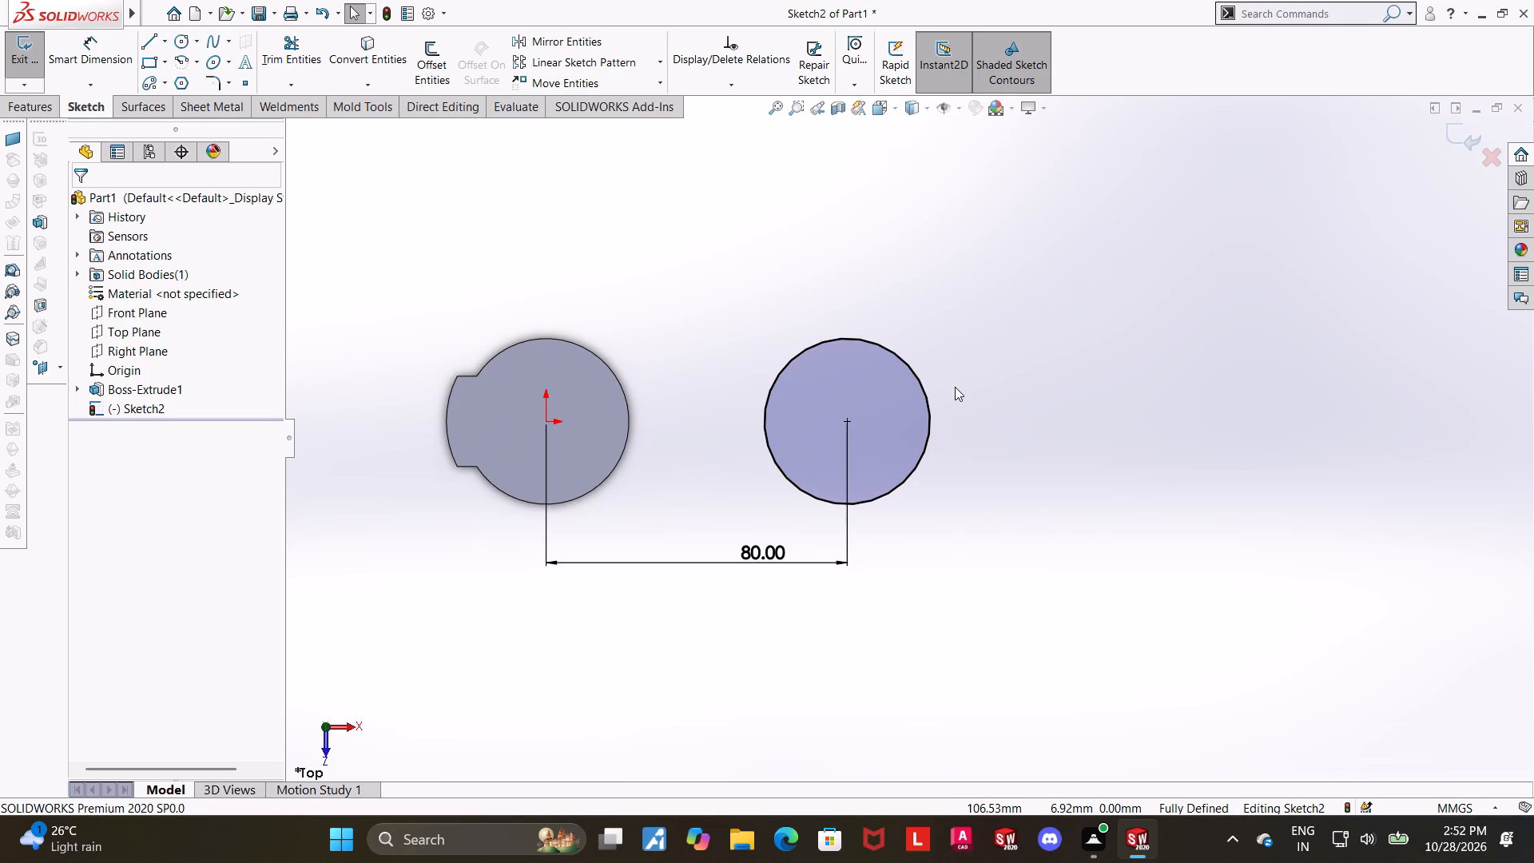
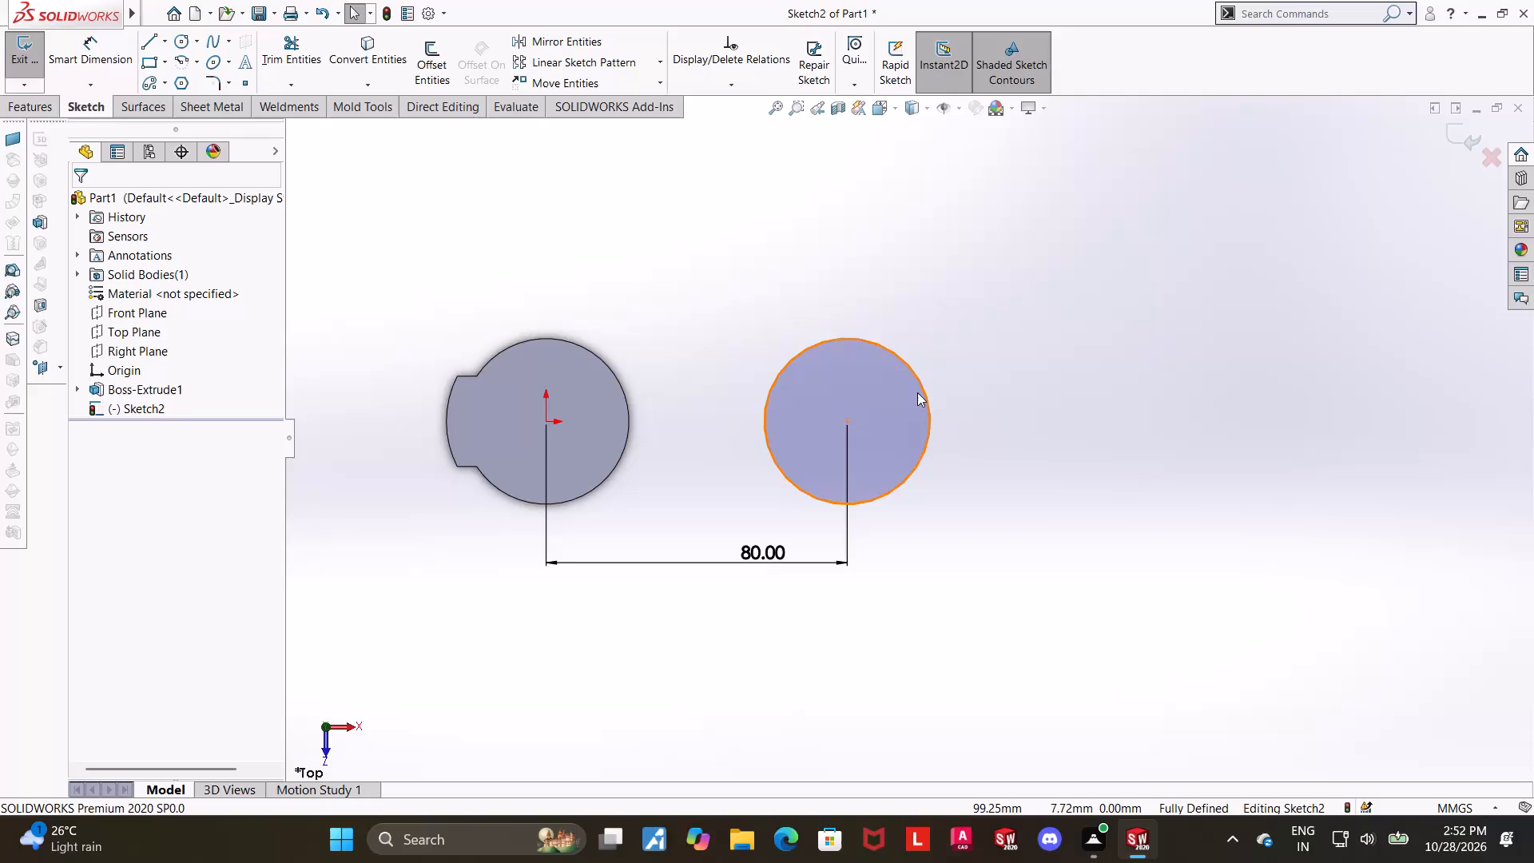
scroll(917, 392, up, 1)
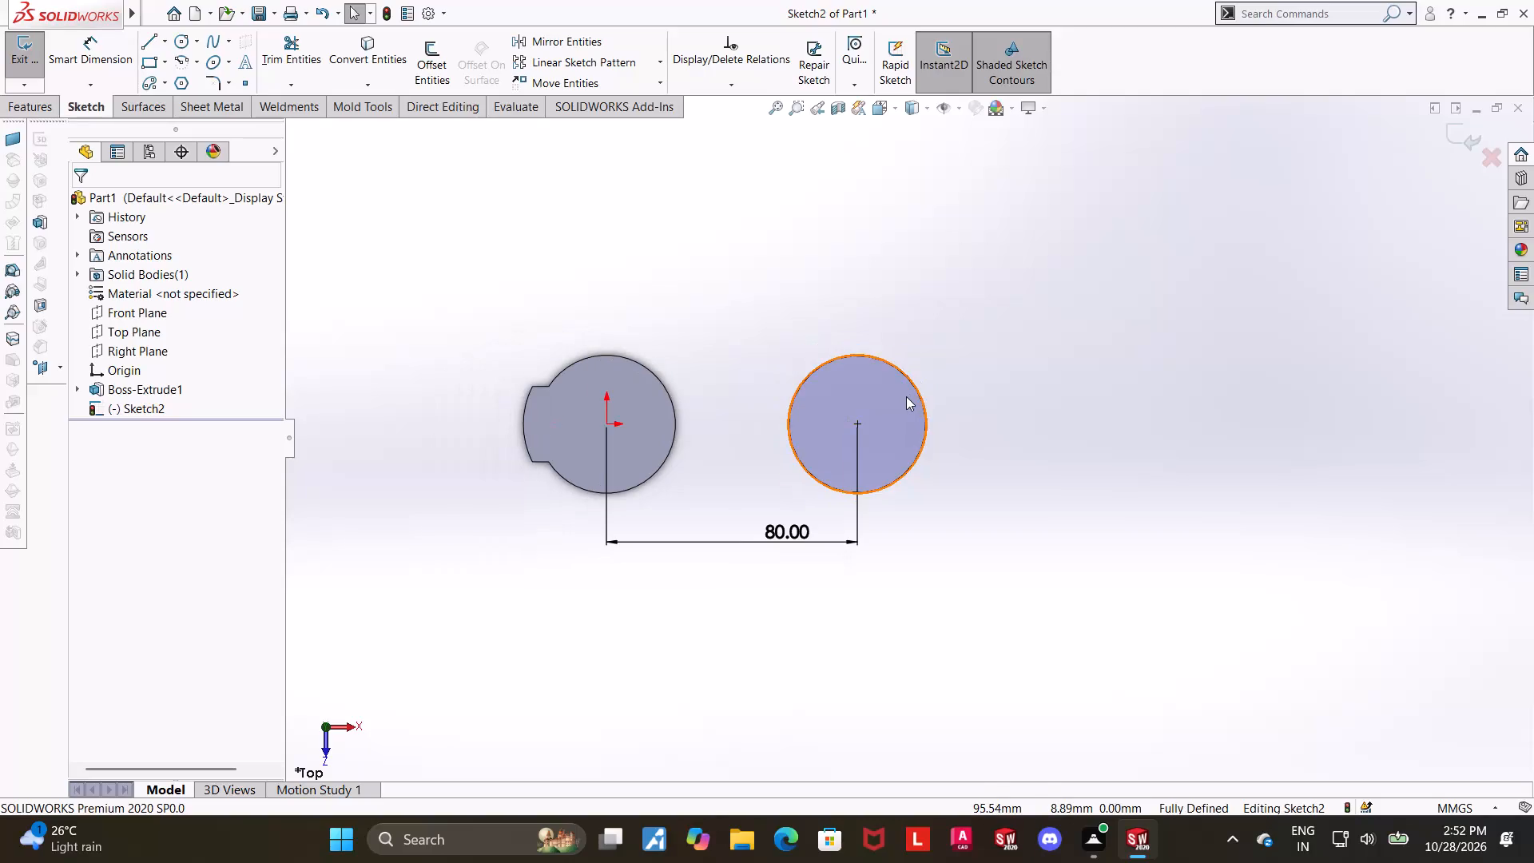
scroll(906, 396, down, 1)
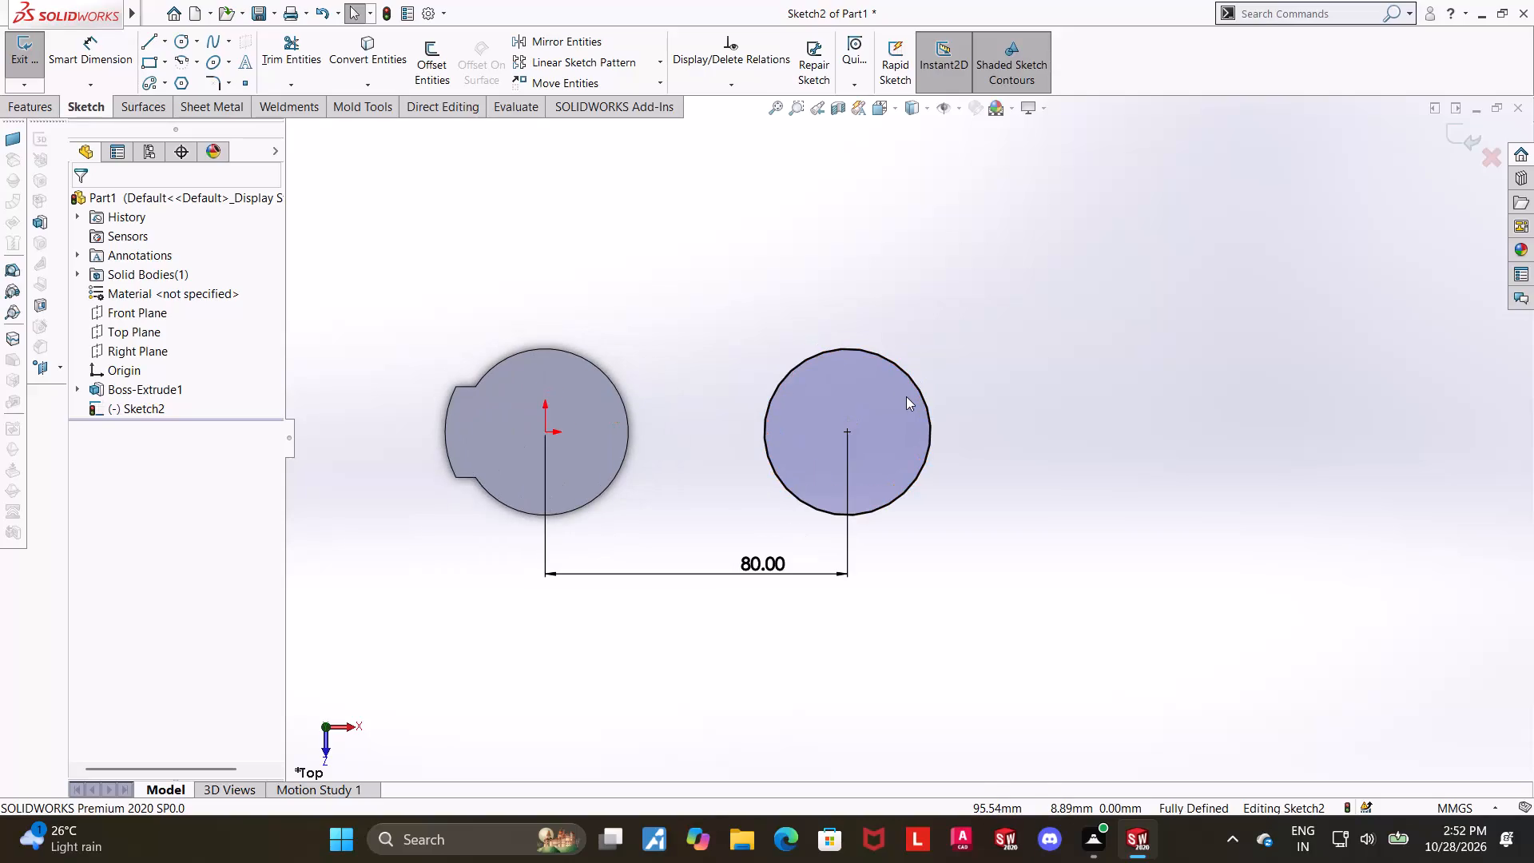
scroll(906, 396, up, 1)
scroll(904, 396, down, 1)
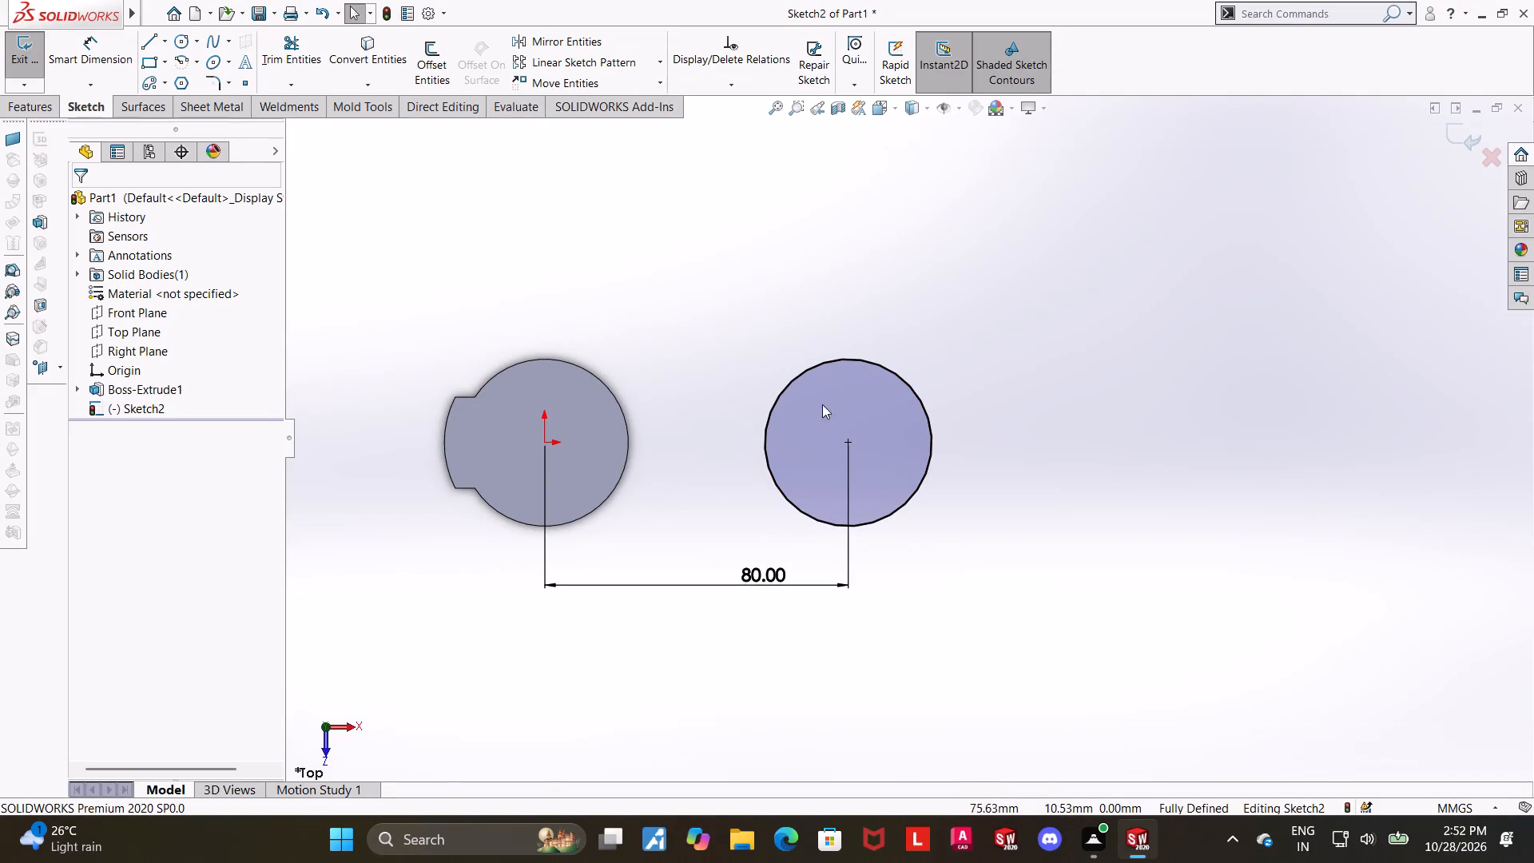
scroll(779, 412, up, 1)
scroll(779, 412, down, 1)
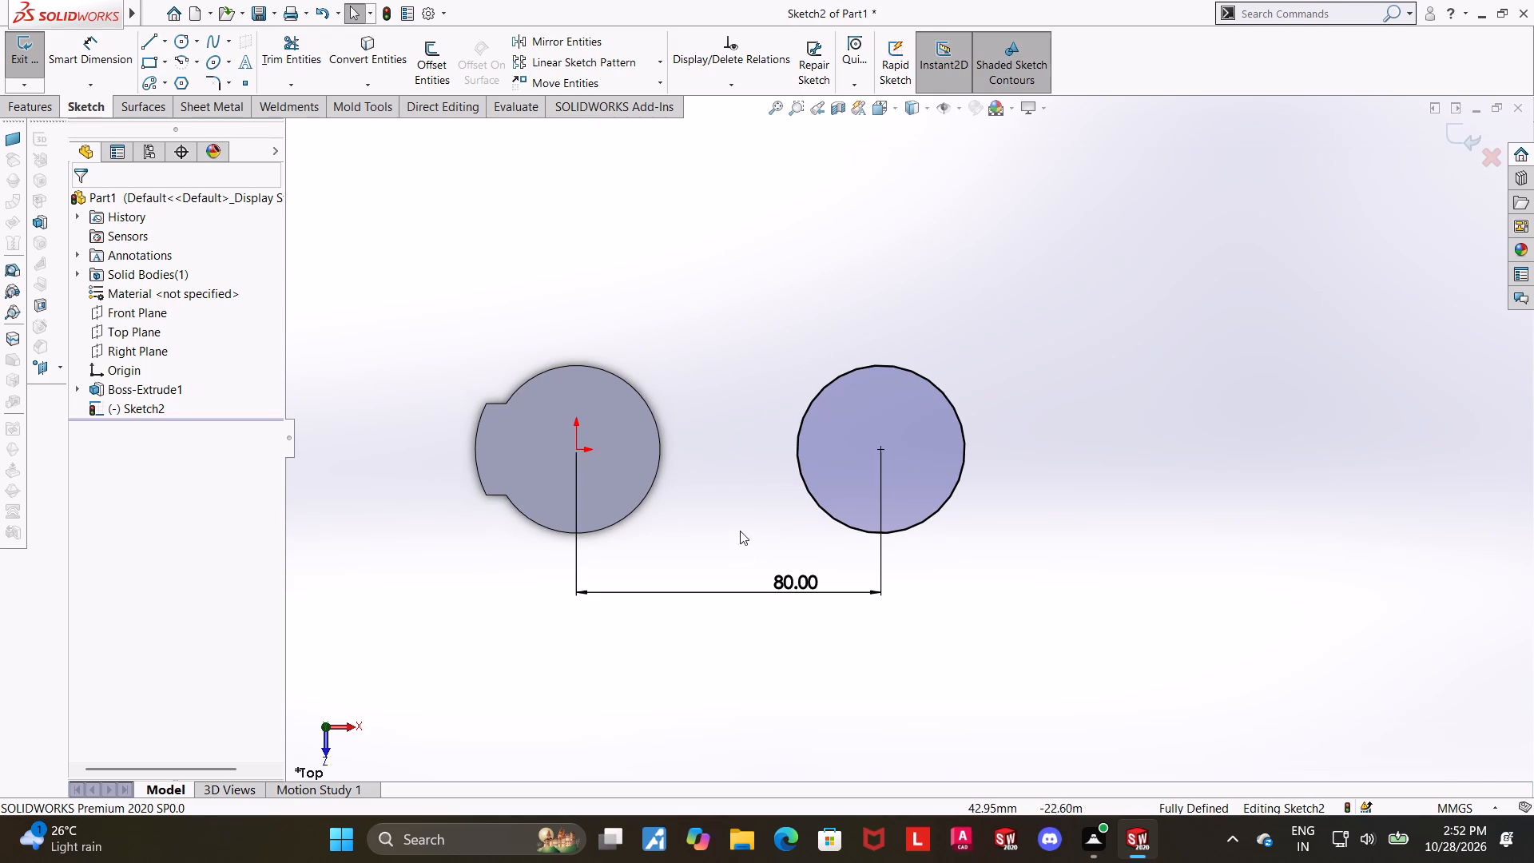
Exit the sketch and extrude the second circle as a 50 mm blind boss.
middle_drag(758, 500, 755, 307)
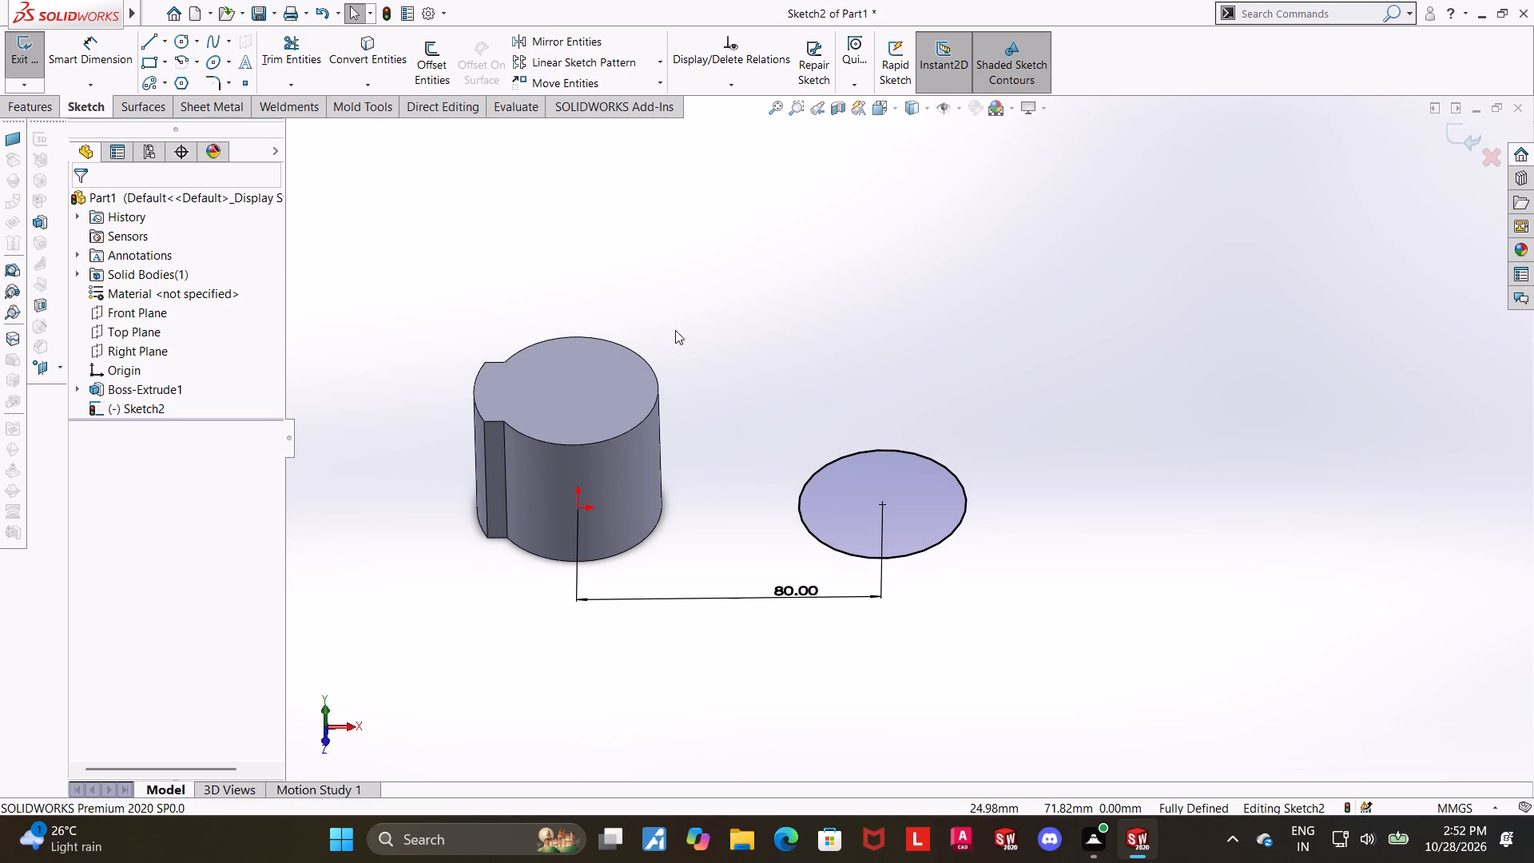
click(1453, 140)
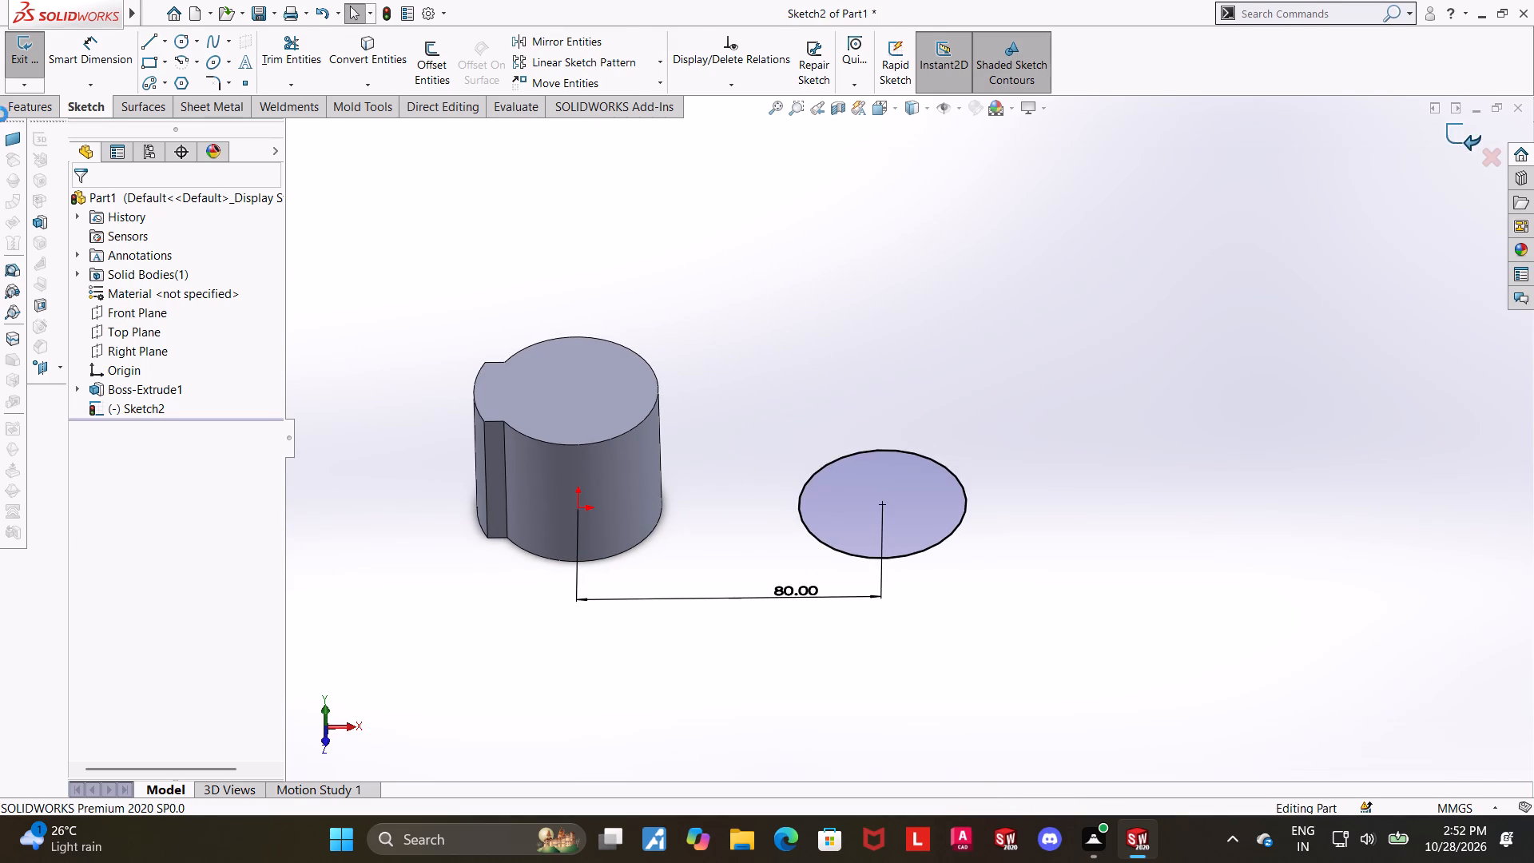
click(30, 64)
text(50)
key(Return)
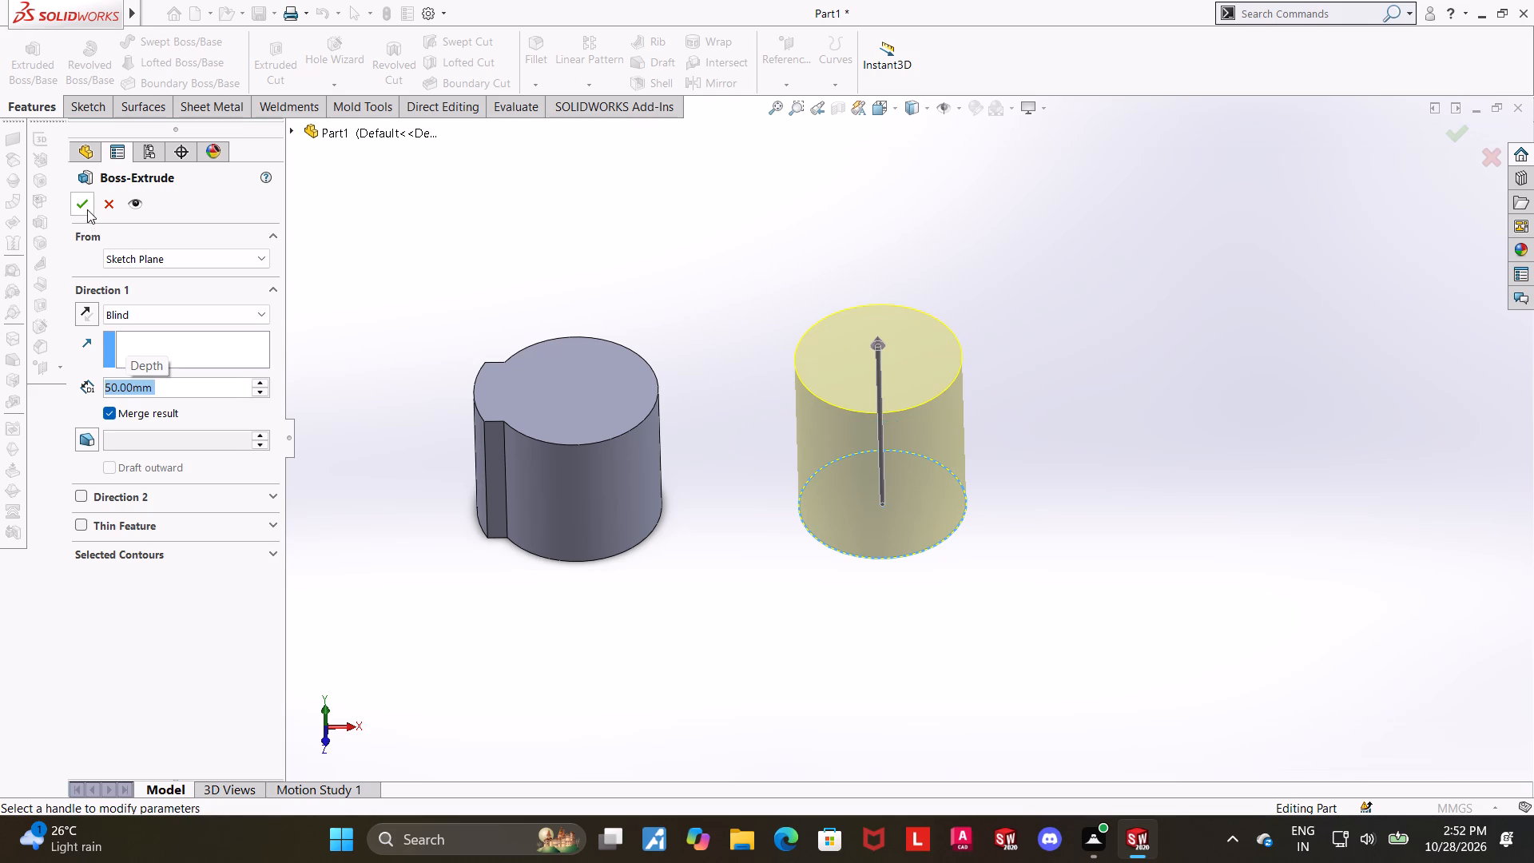
click(87, 209)
click(1083, 499)
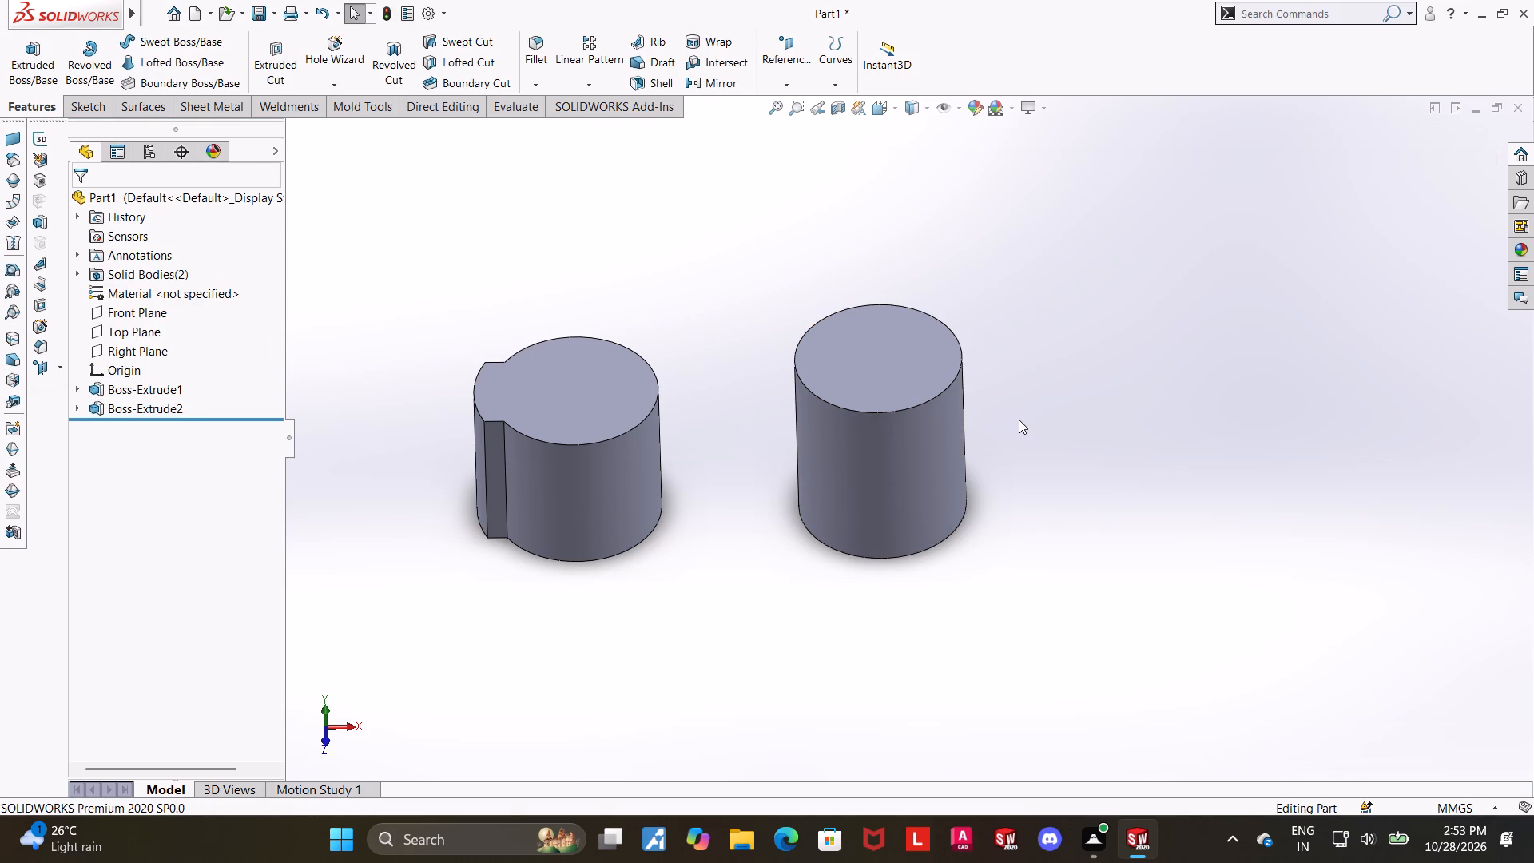
Start a new sketch on the Top Plane and view it normal to the sketch.
middle_drag(1006, 348, 1001, 462)
click(158, 335)
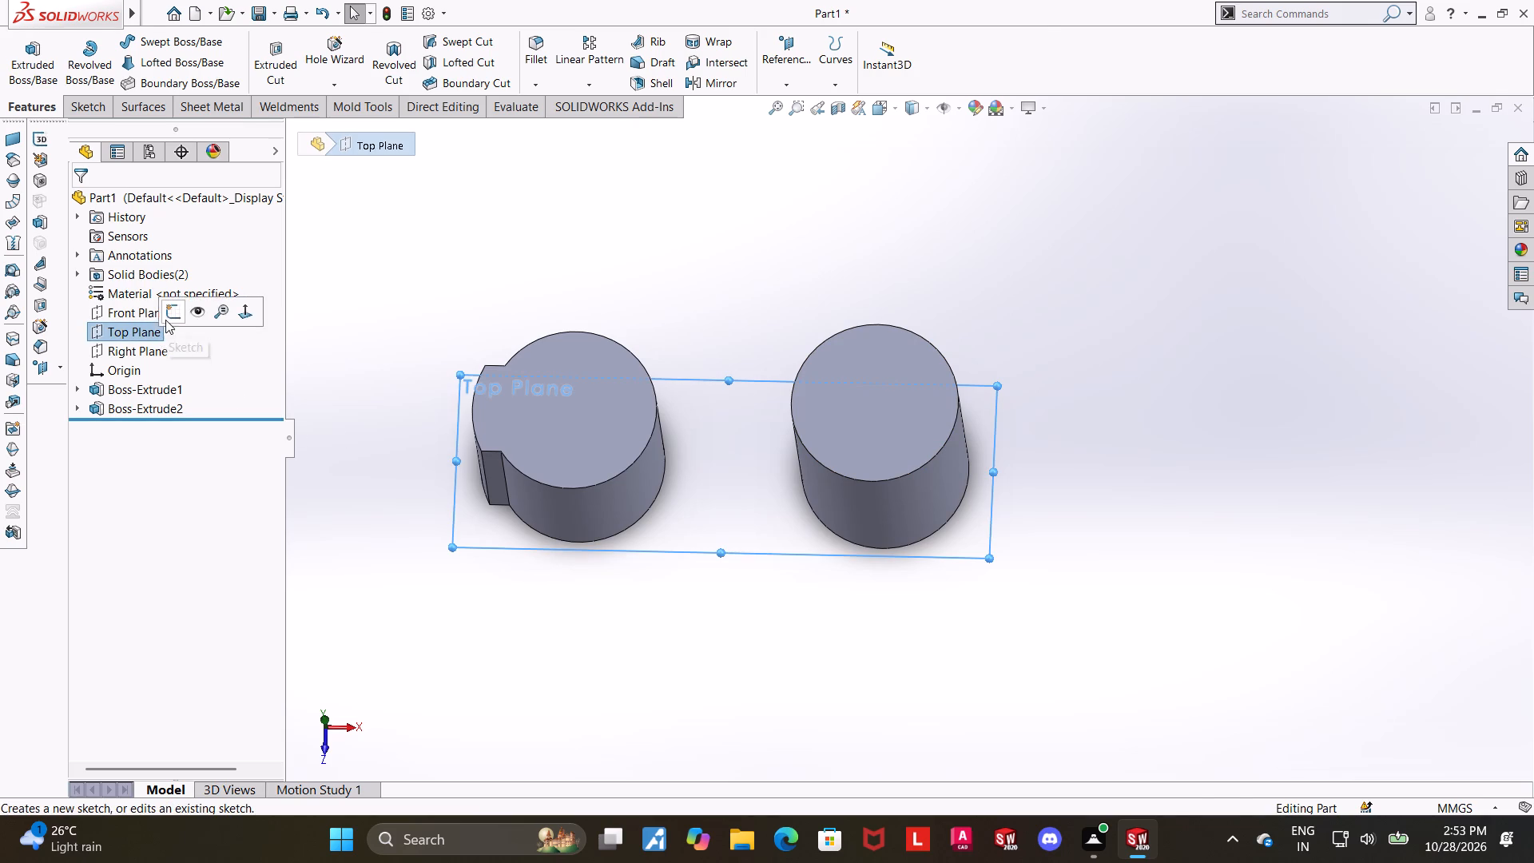
click(172, 316)
click(141, 428)
click(182, 405)
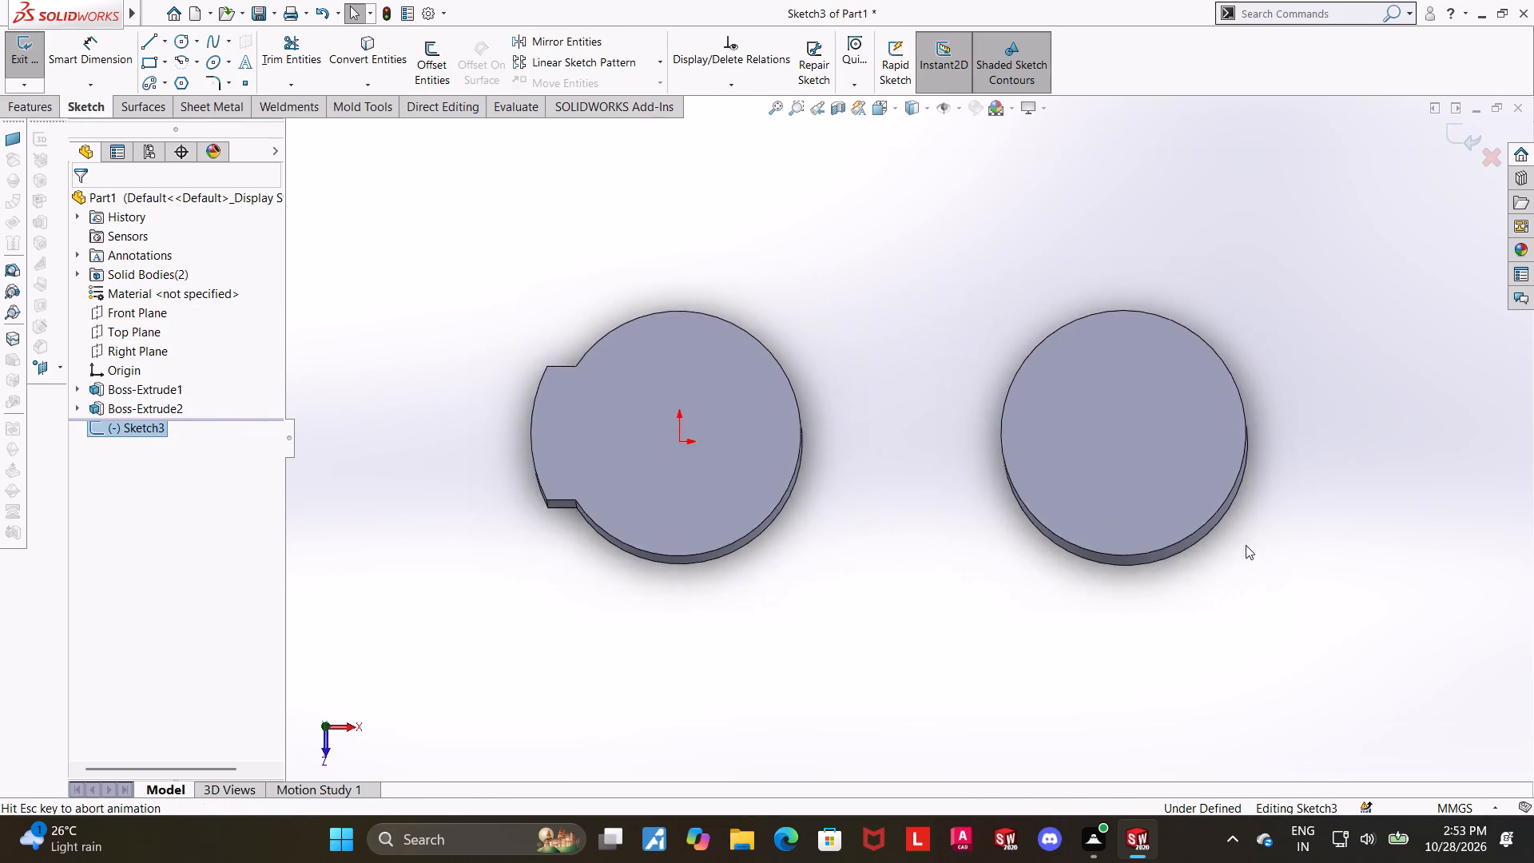
scroll(1265, 552, up, 3)
scroll(1258, 469, down, 1)
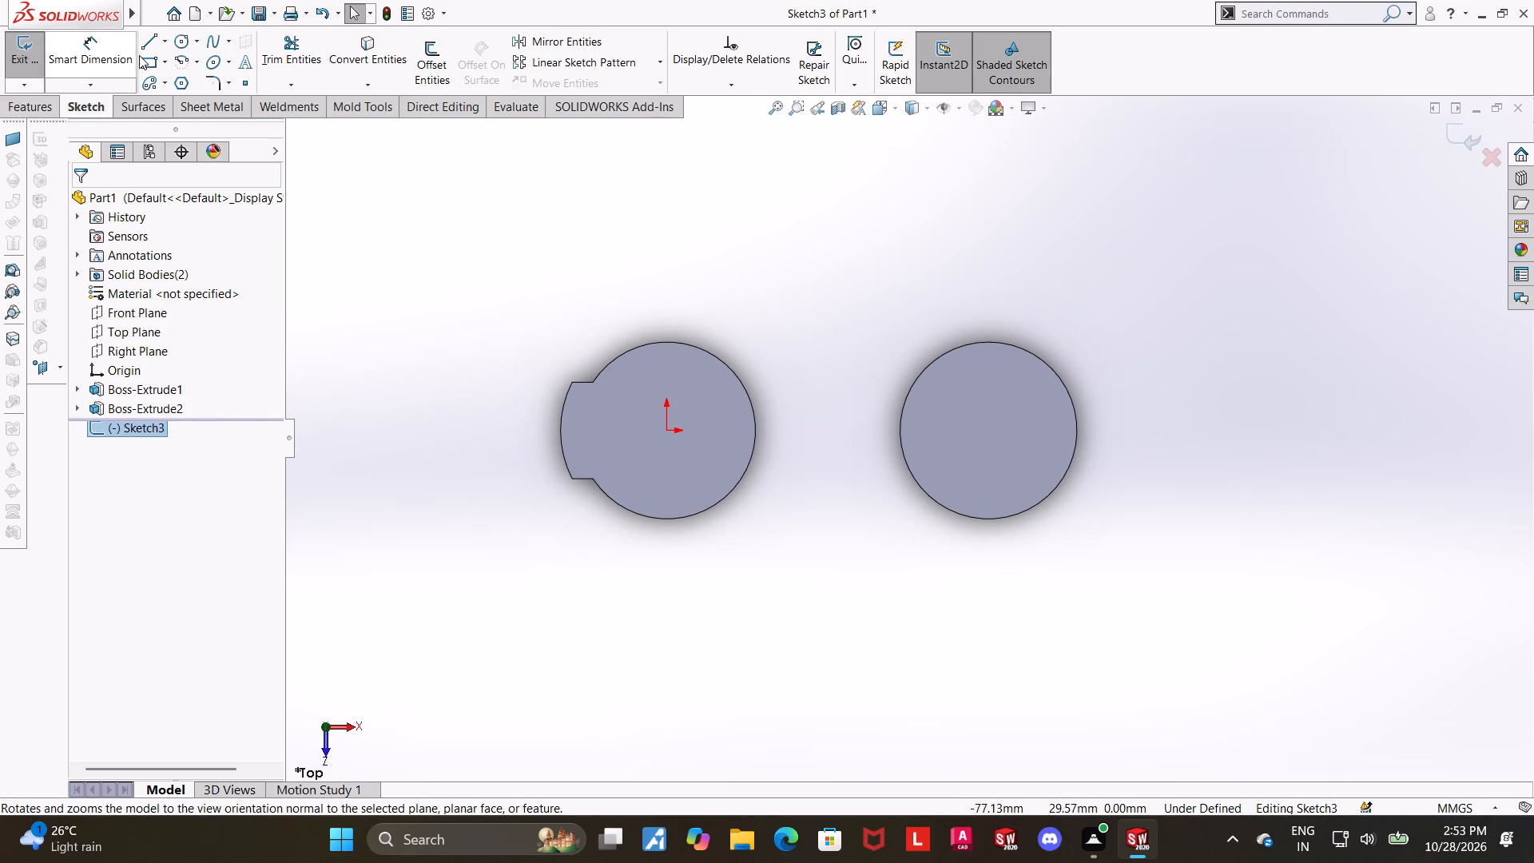
Sketch a horizontal line about 47 mm long joining the upper parts of the two bosses' circular edges.
click(151, 36)
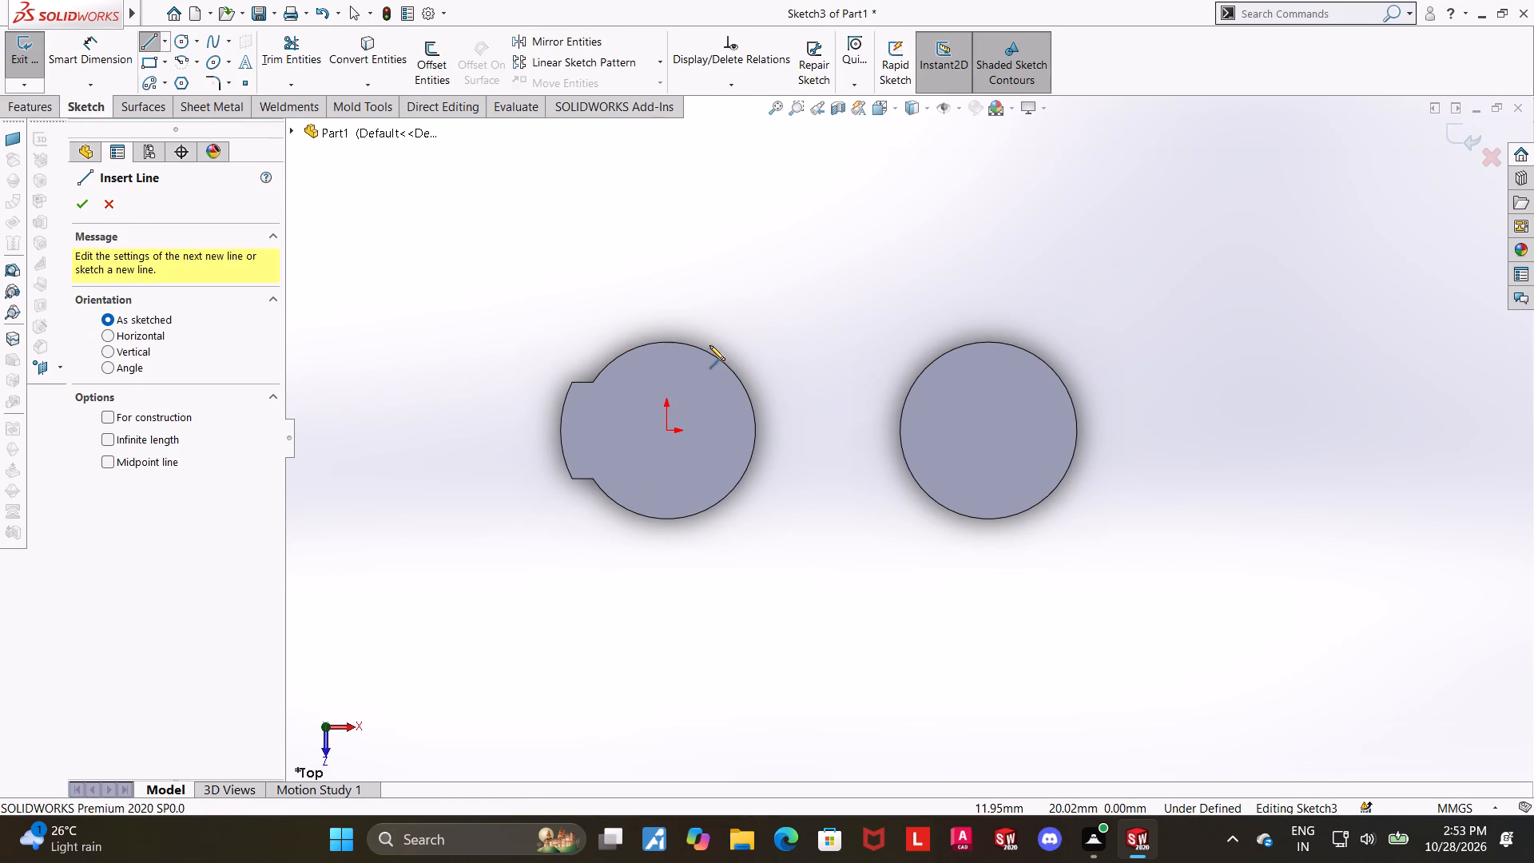
click(724, 363)
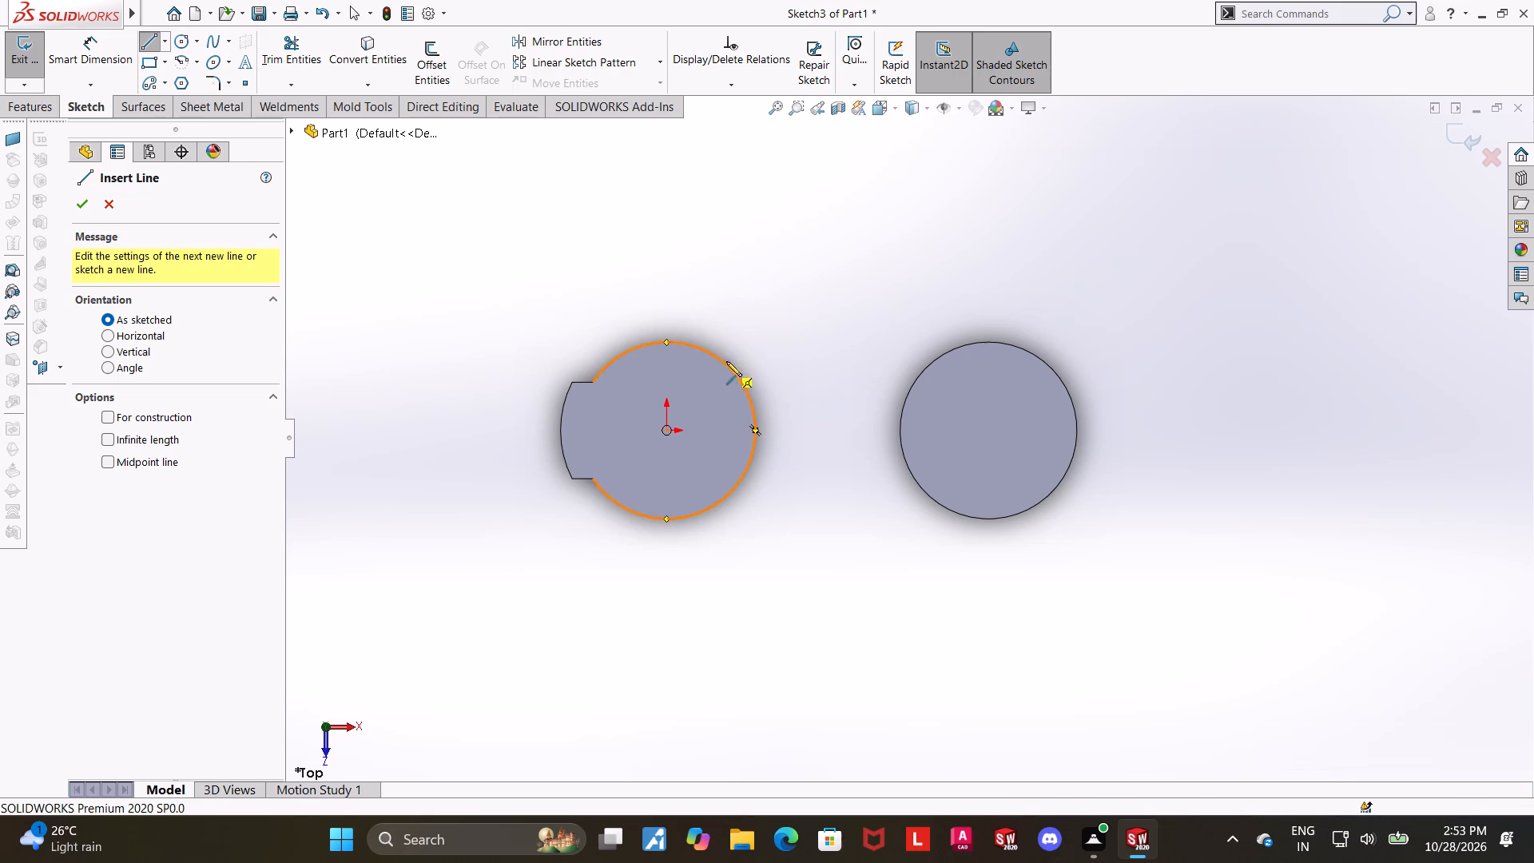
key(Escape)
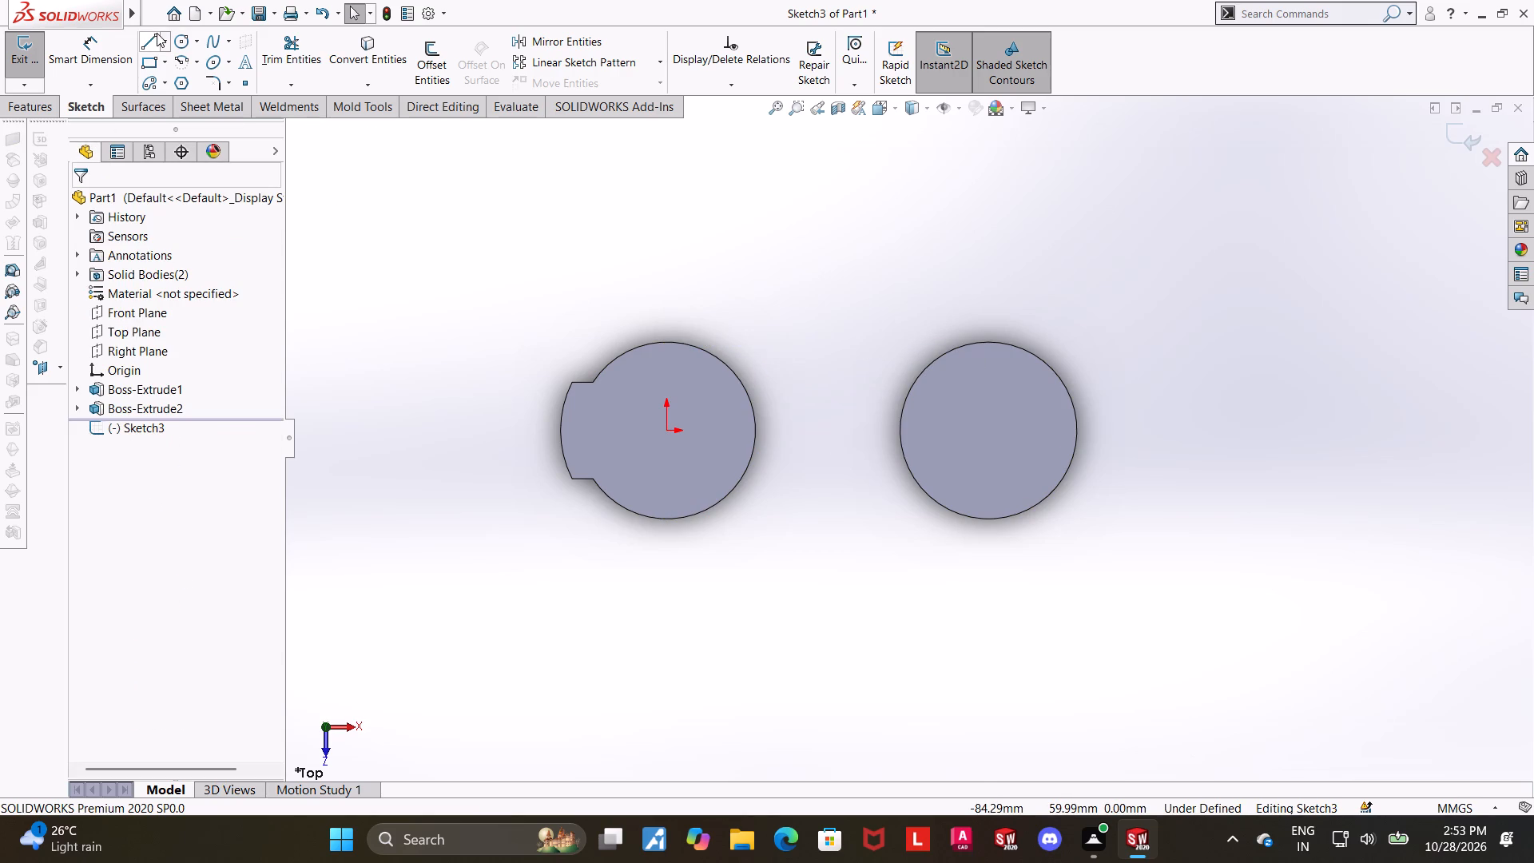
click(157, 35)
click(731, 375)
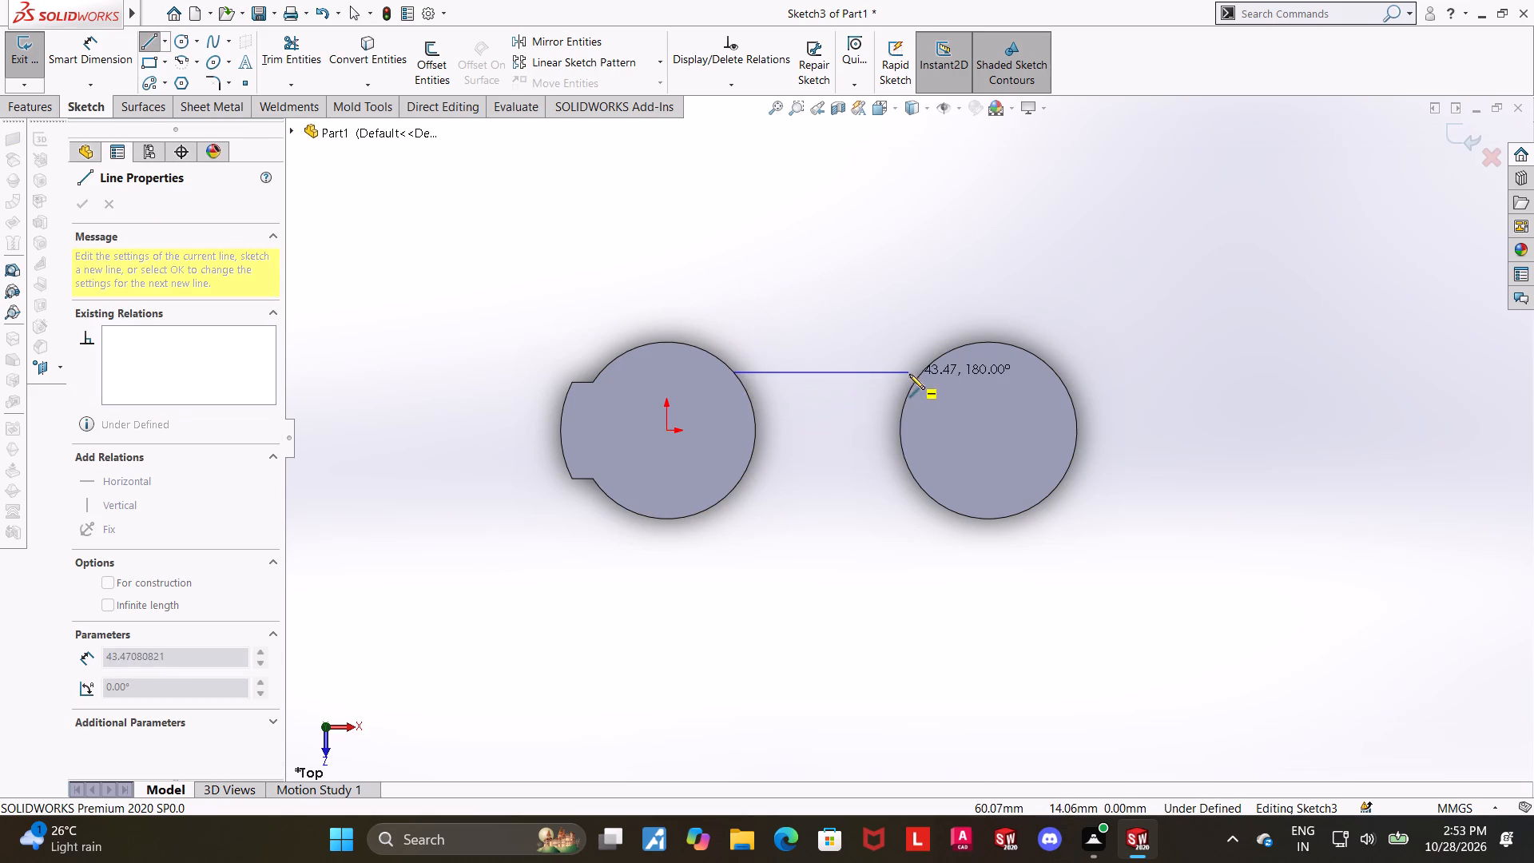
click(924, 371)
key(Escape)
key(Escape)
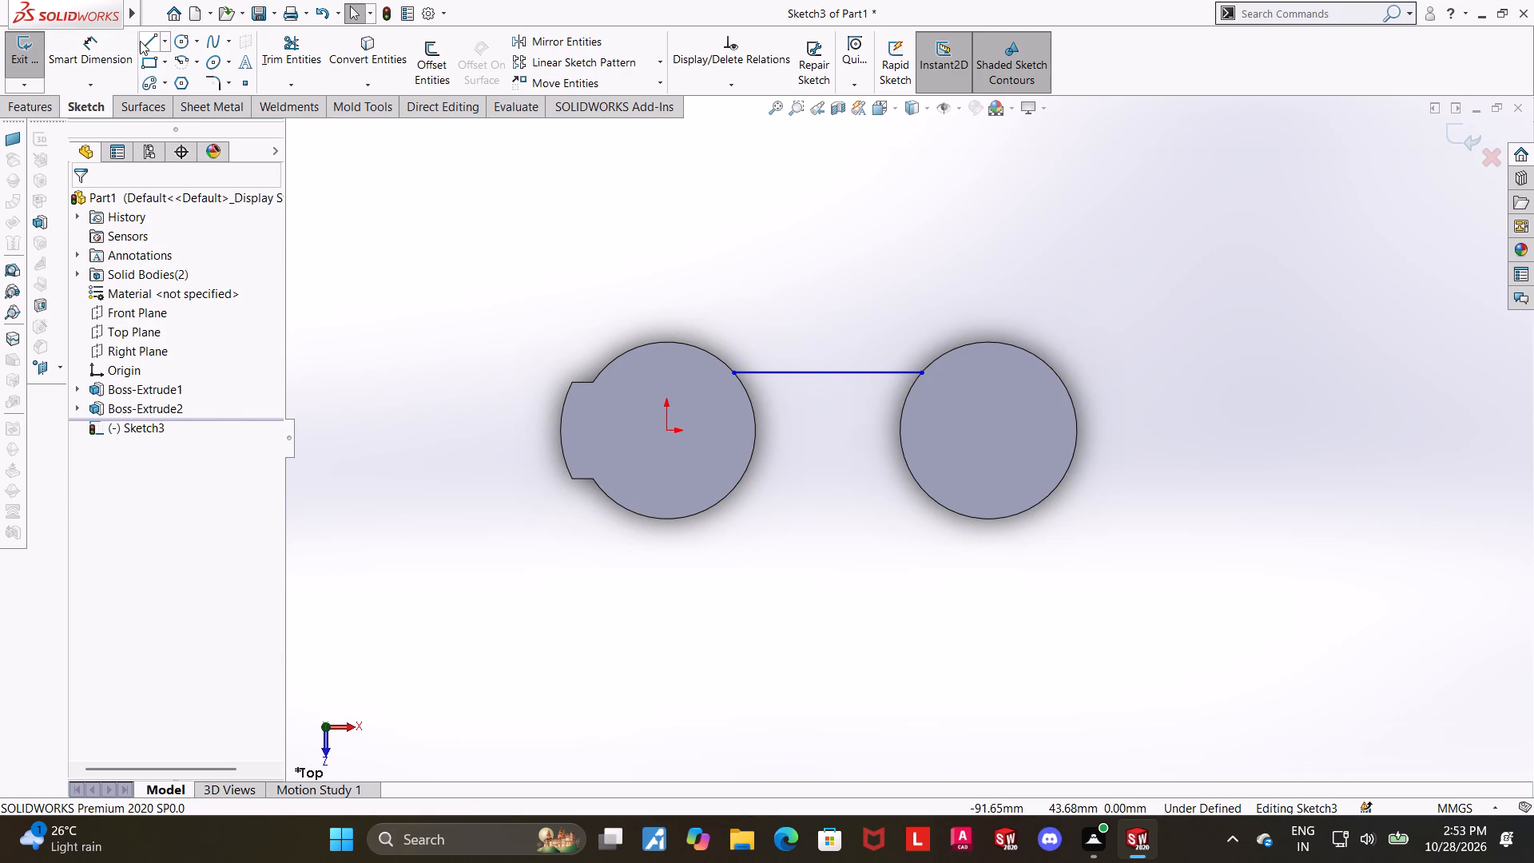
Sketch a second horizontal line about 45 mm long joining the lower parts of the two bosses' circular edges.
click(140, 41)
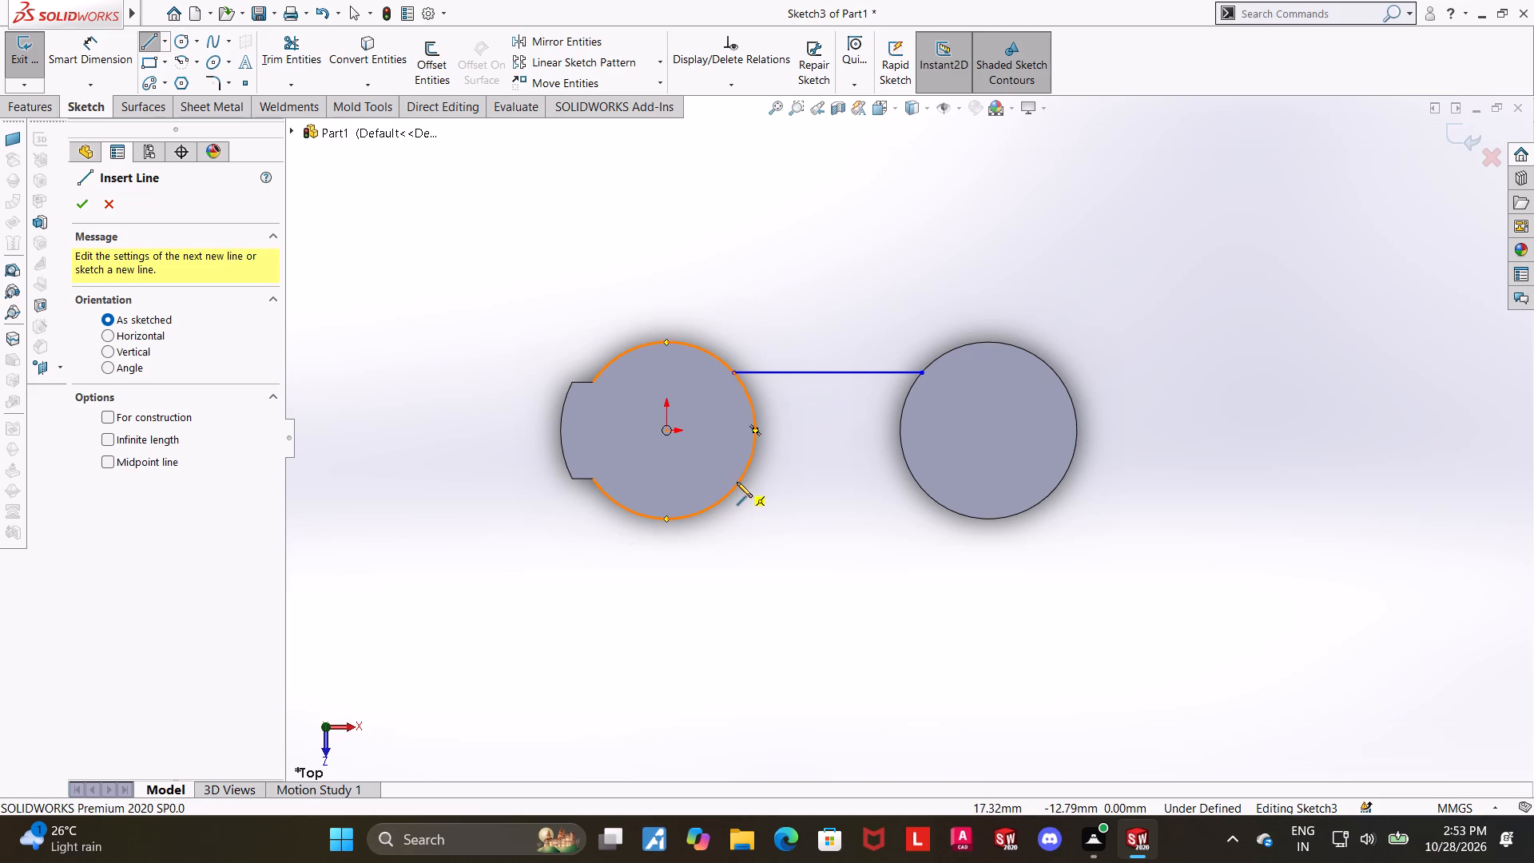
click(737, 482)
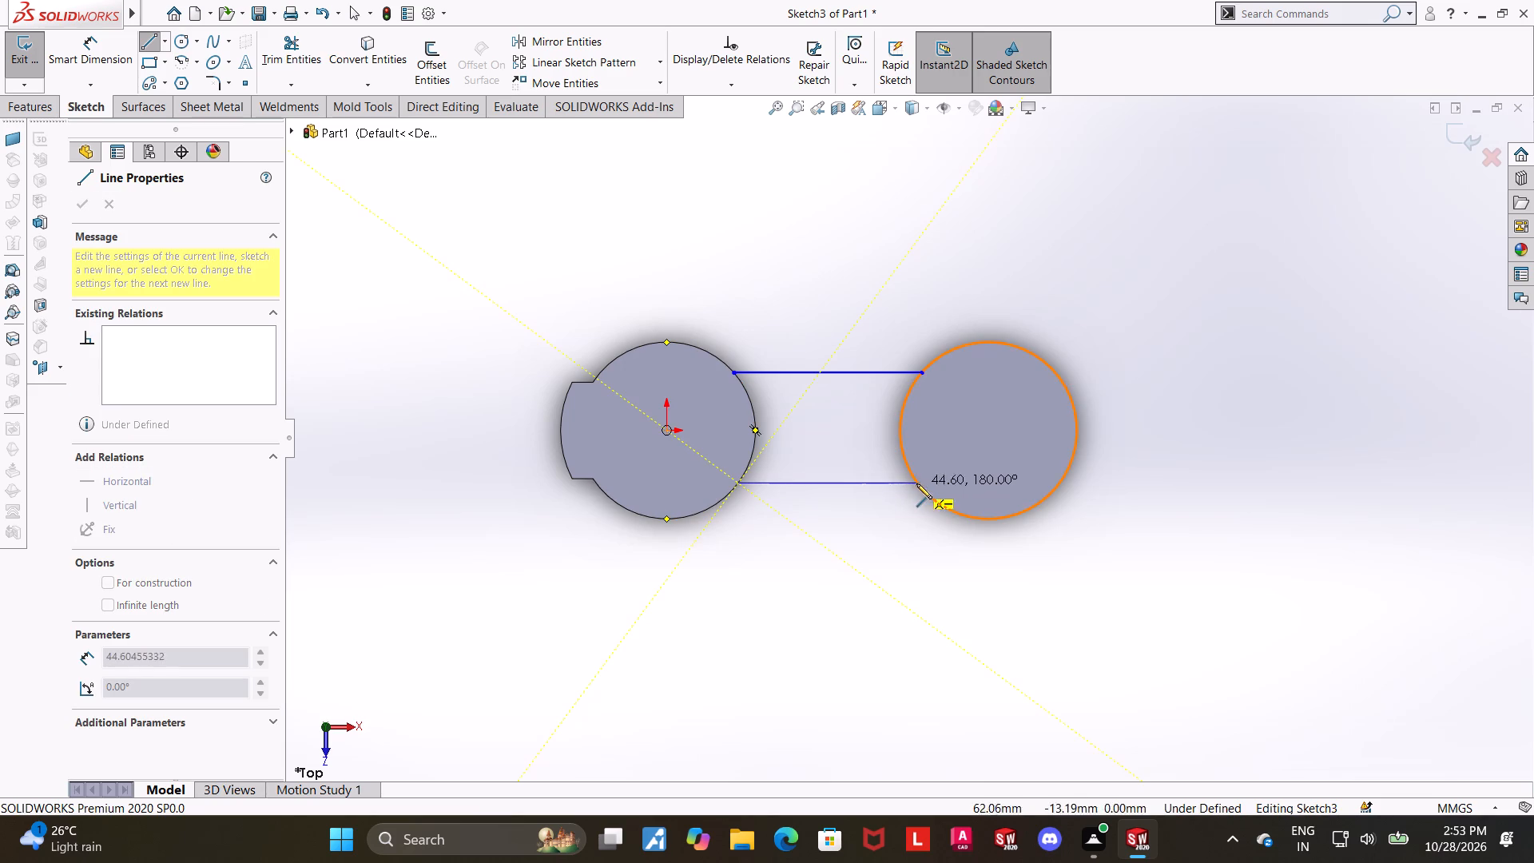
click(916, 482)
key(Escape)
key(Escape)
Sketch a horizontal centerline about 81 mm long from the origin into the second boss.
scroll(957, 396, down, 2)
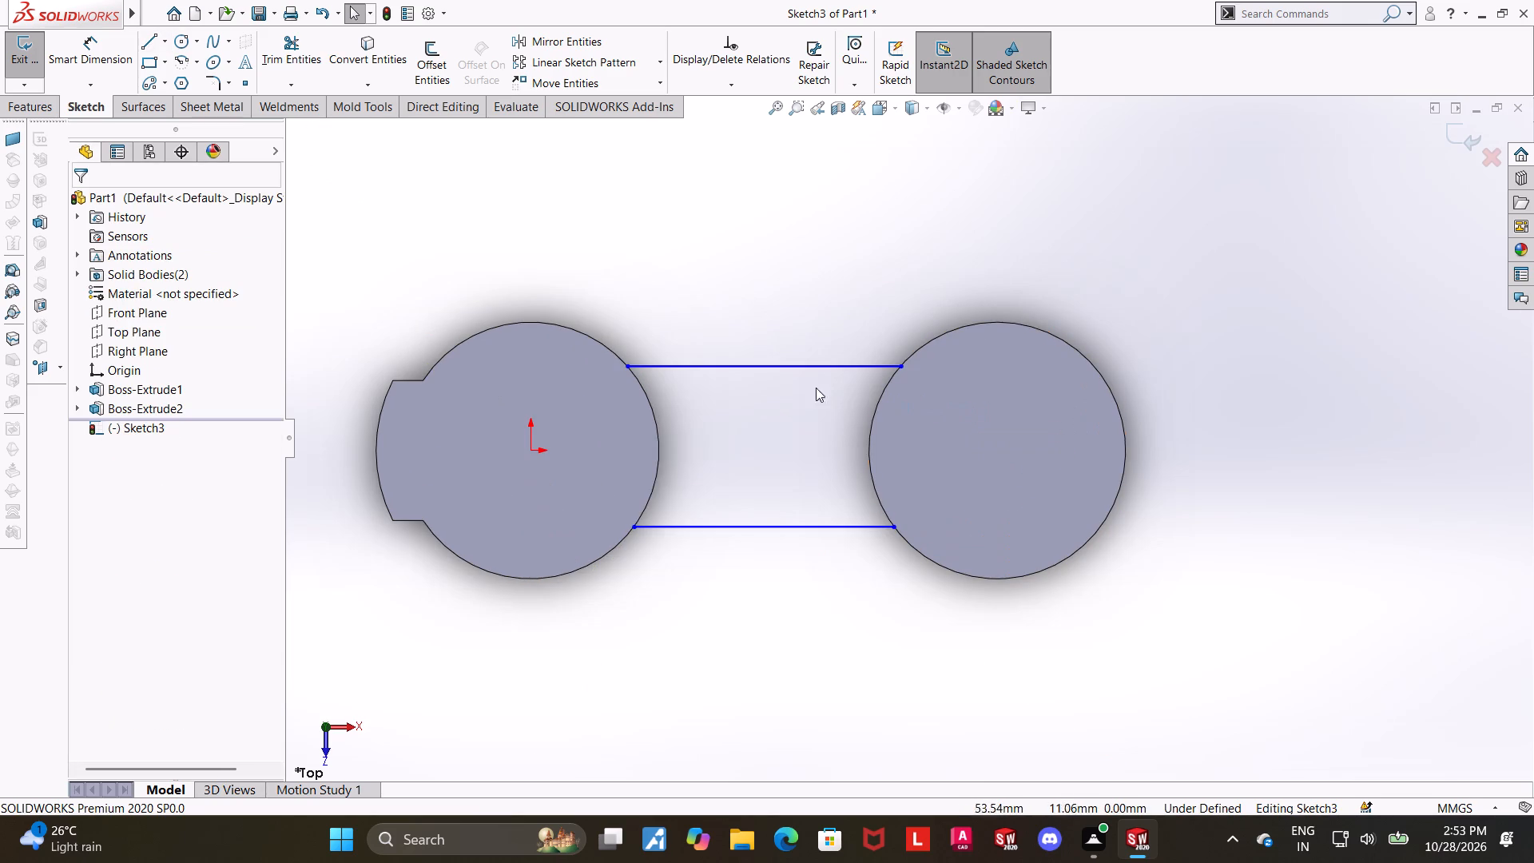
click(168, 37)
click(165, 79)
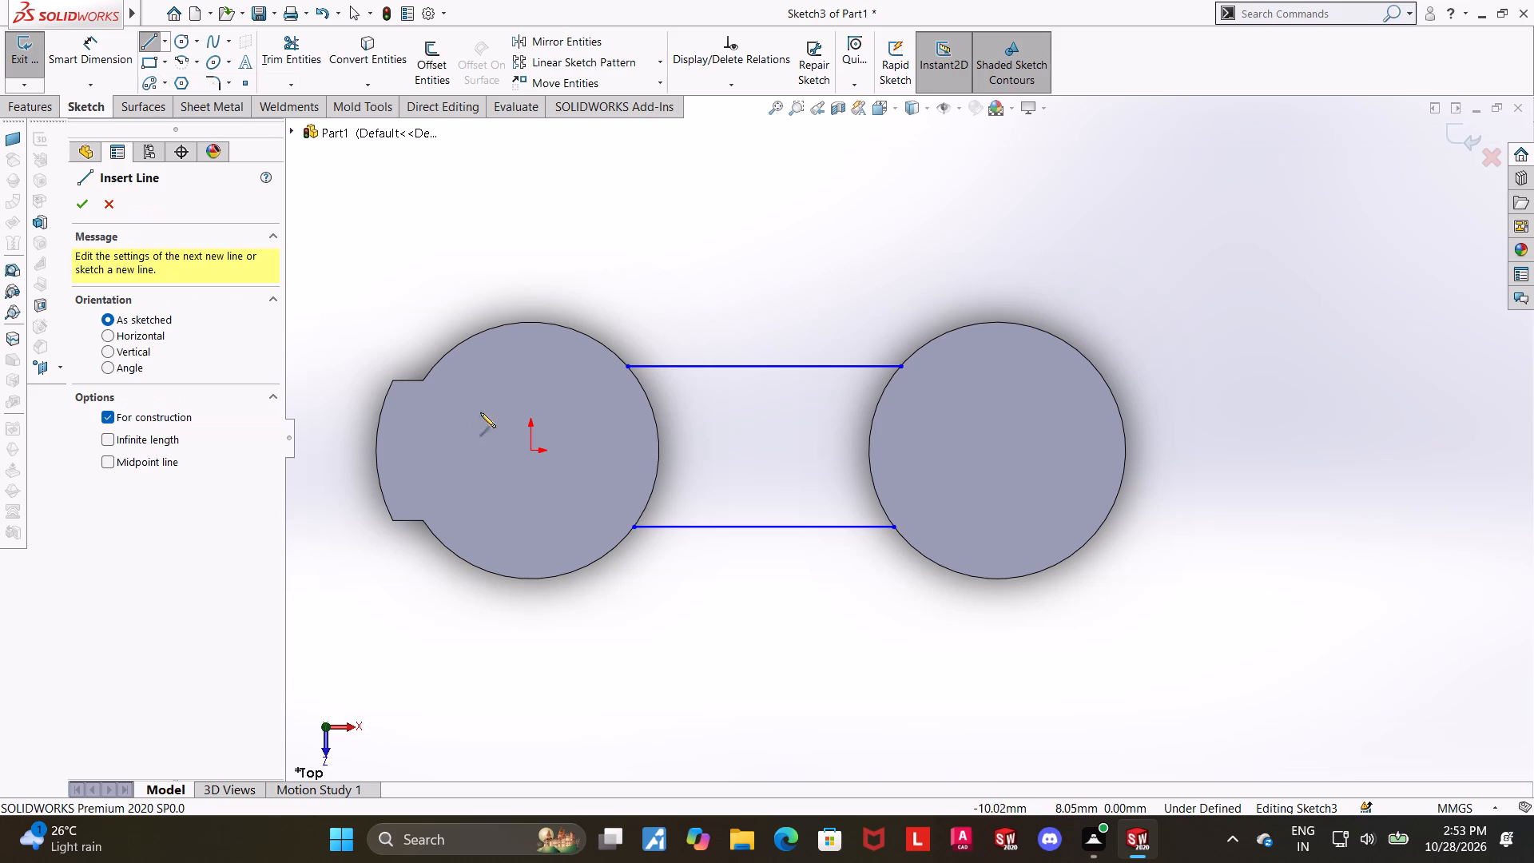
click(530, 451)
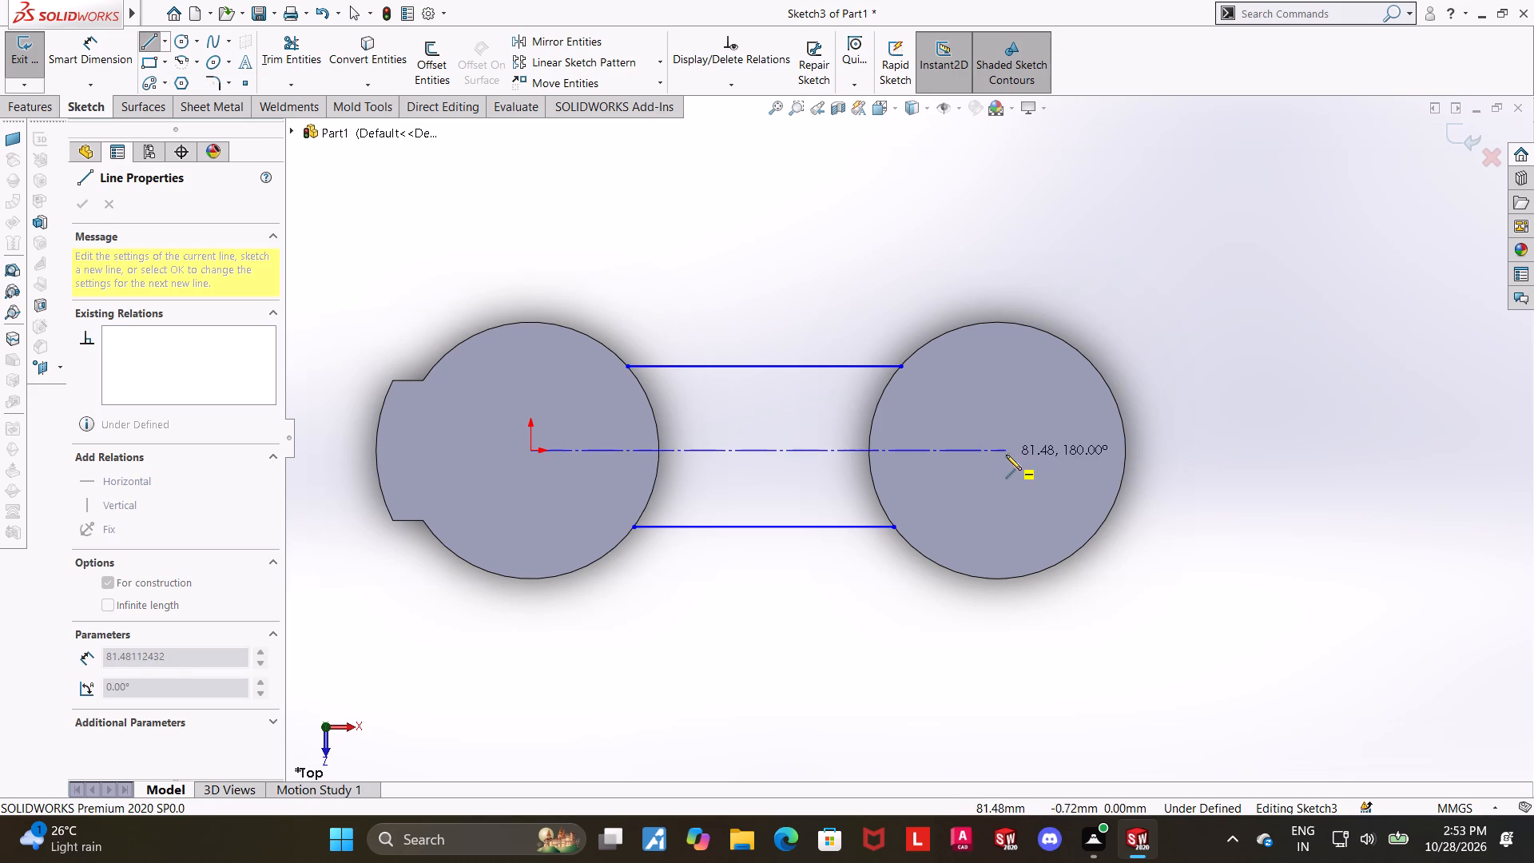
click(1006, 451)
key(Escape)
key(Escape)
Add a Symmetric relation between the two connecting lines about the centerline.
ctrl+click(783, 368)
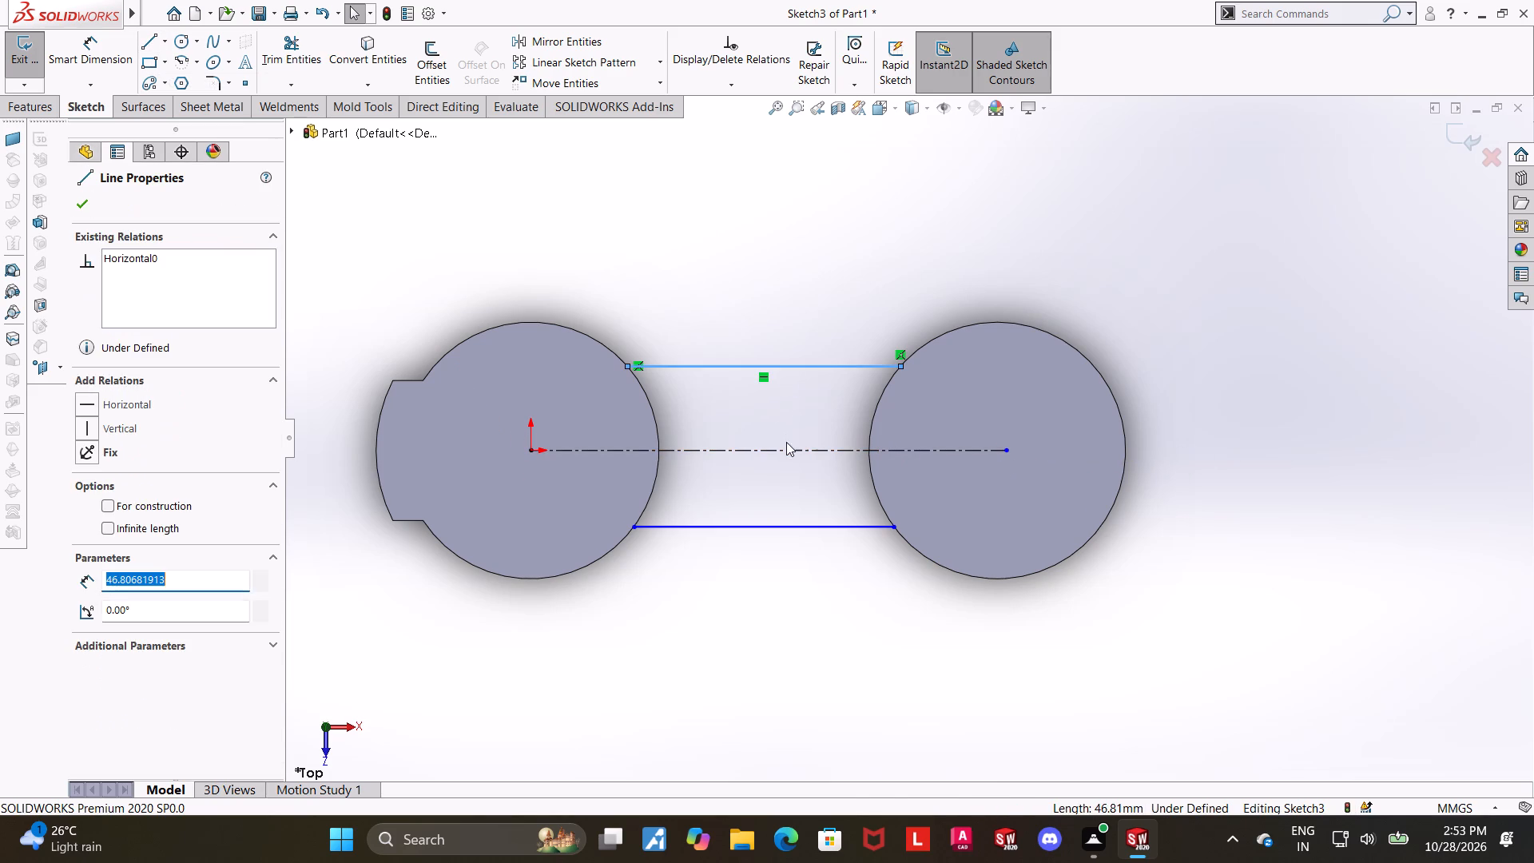
ctrl+click(788, 454)
ctrl+click(789, 523)
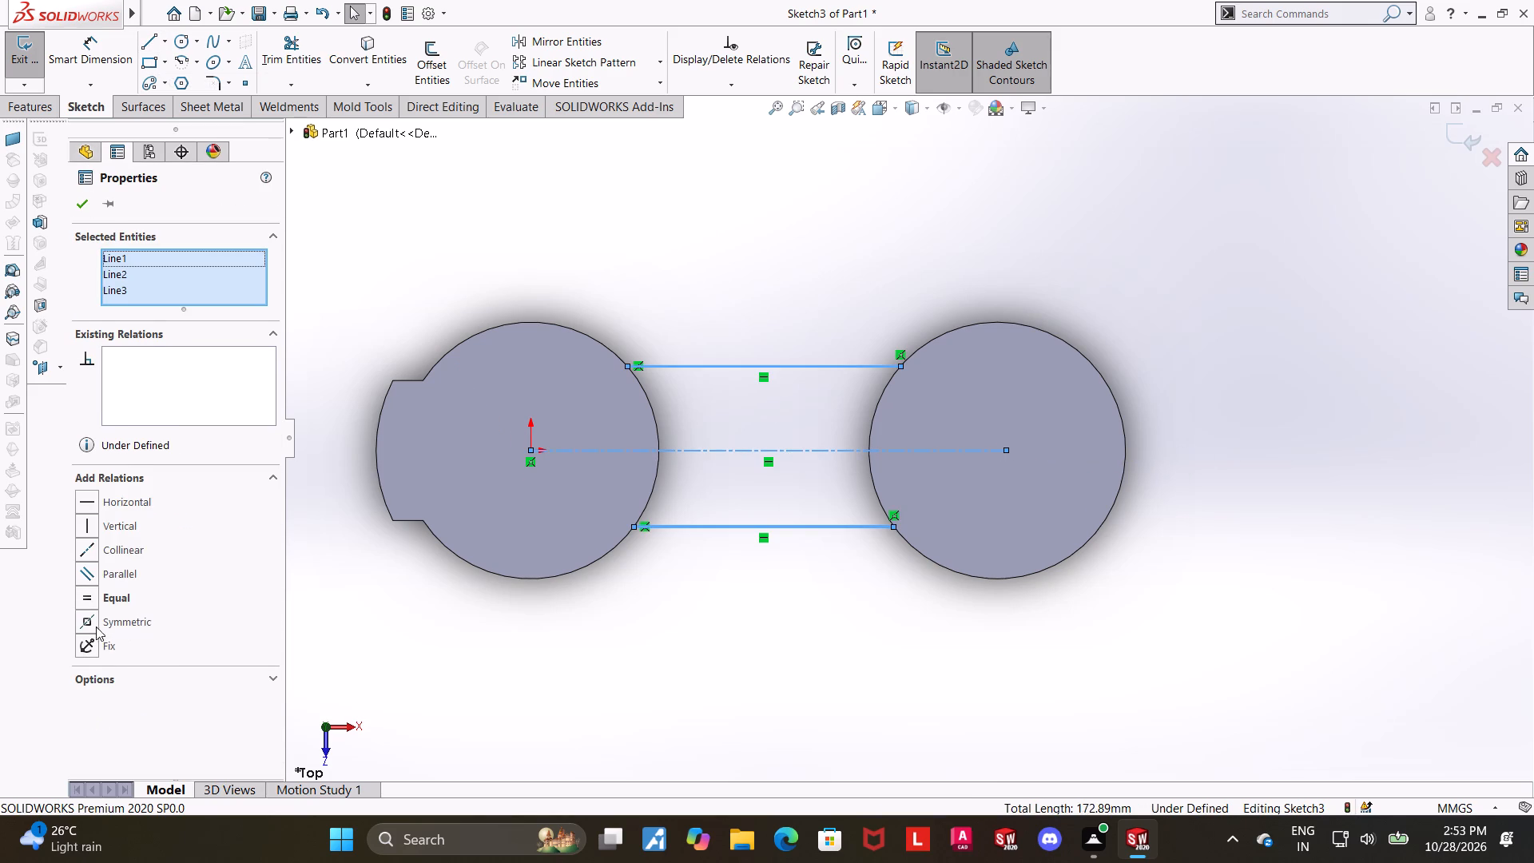
click(85, 626)
click(1018, 687)
Dimension the distance between the two connecting lines as 34 mm.
click(86, 52)
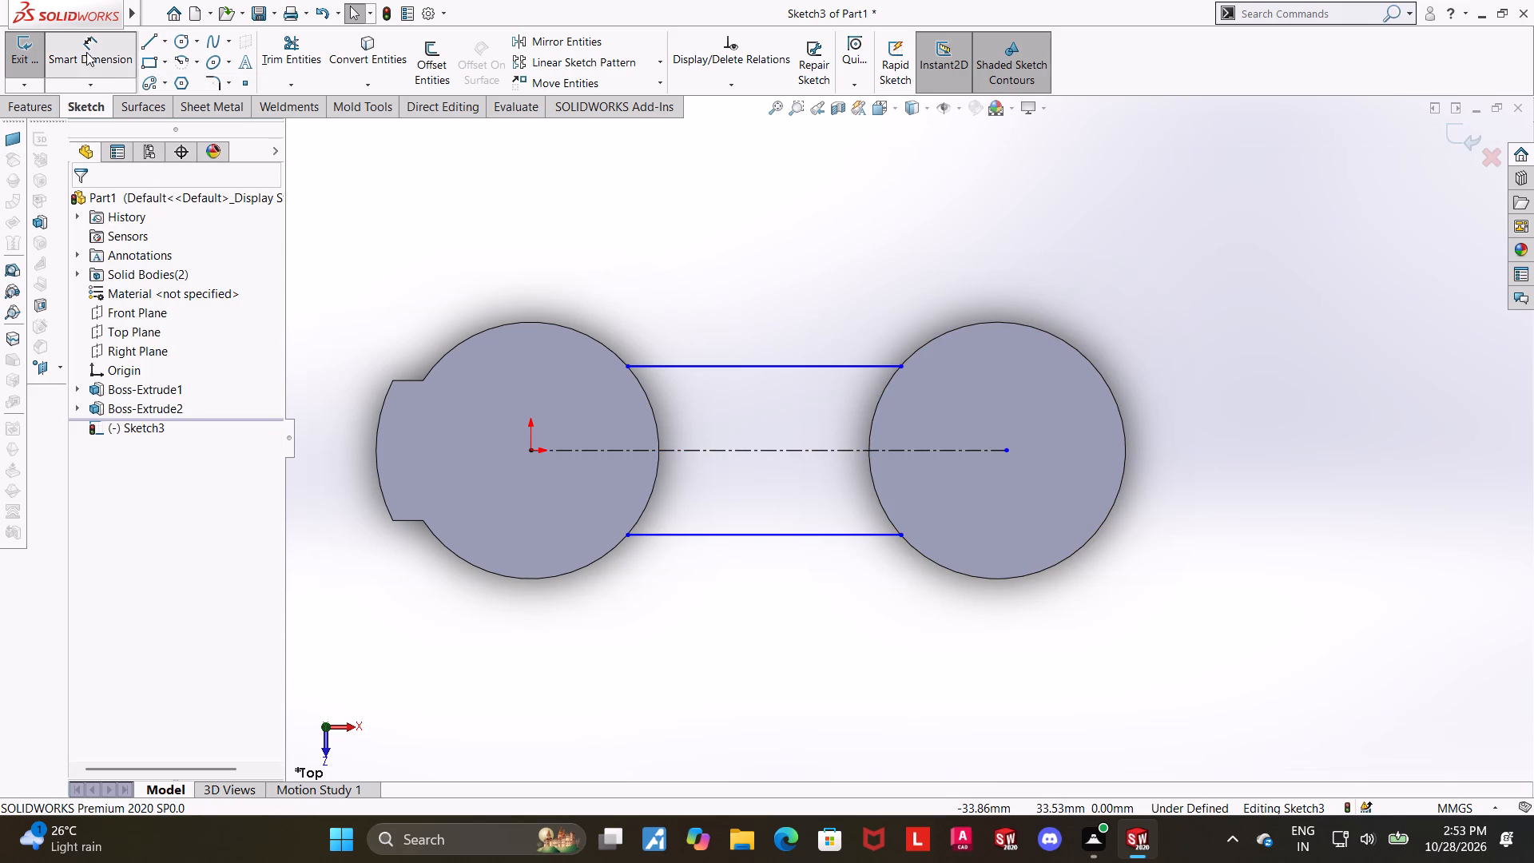
scroll(637, 269, up, 1)
scroll(649, 288, down, 1)
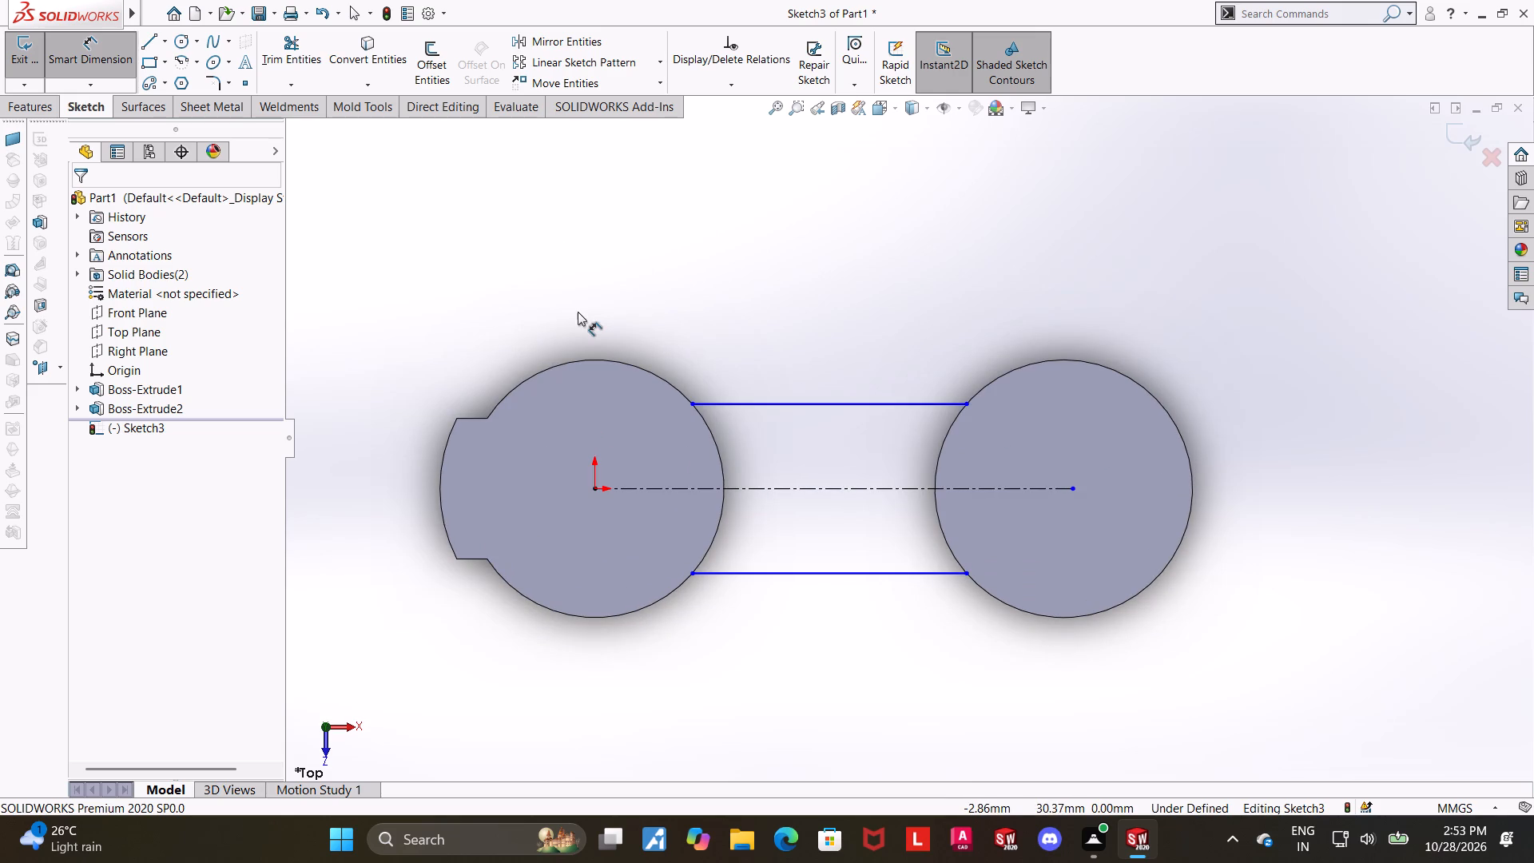
click(773, 401)
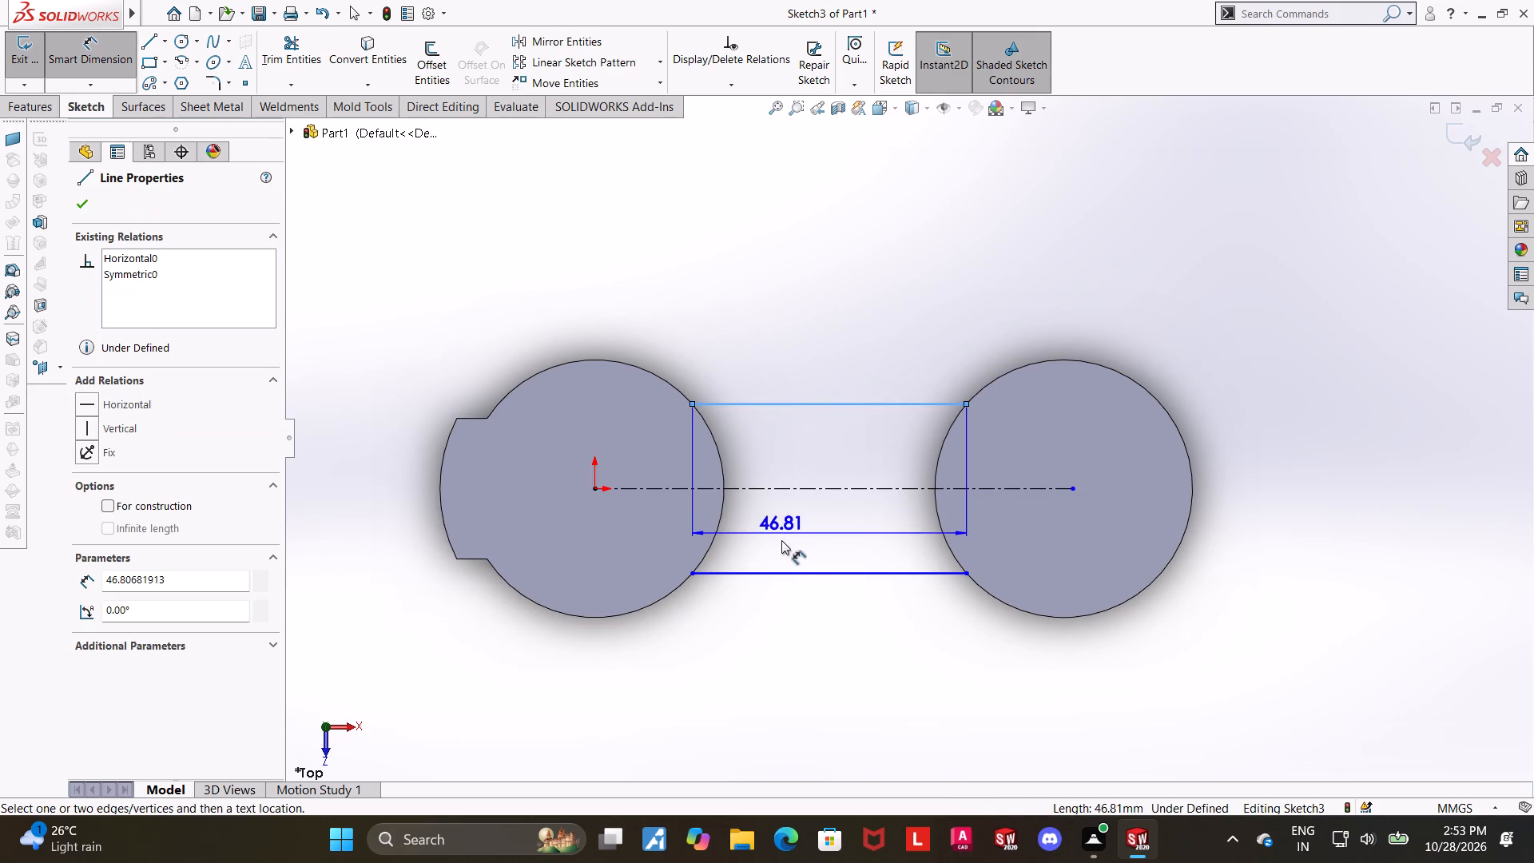
click(783, 571)
click(404, 498)
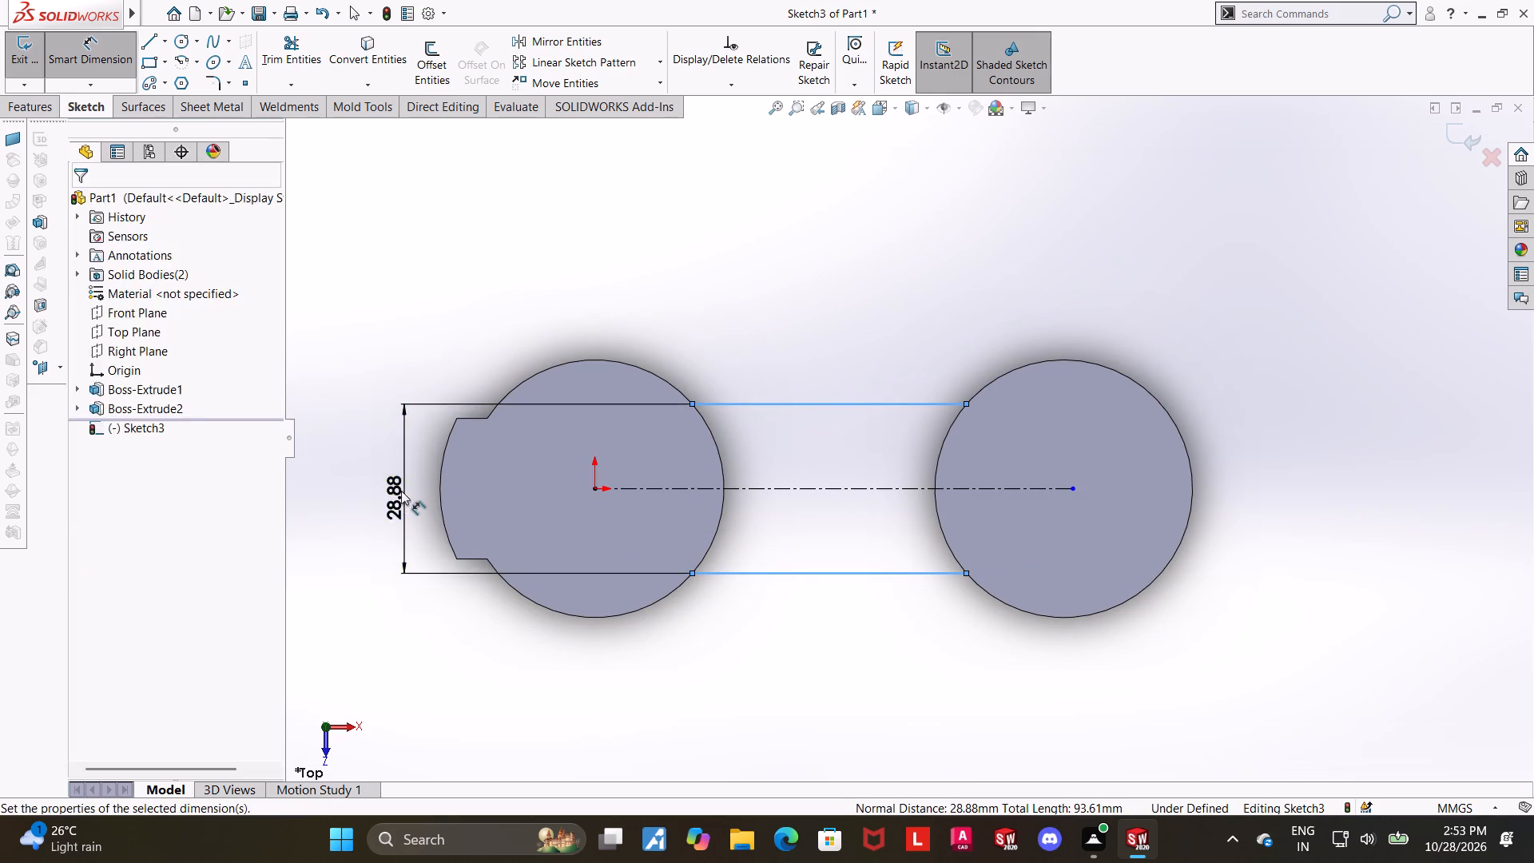
key(4)
key(BackSpace)
text(34)
key(Return)
key(Escape)
key(Escape)
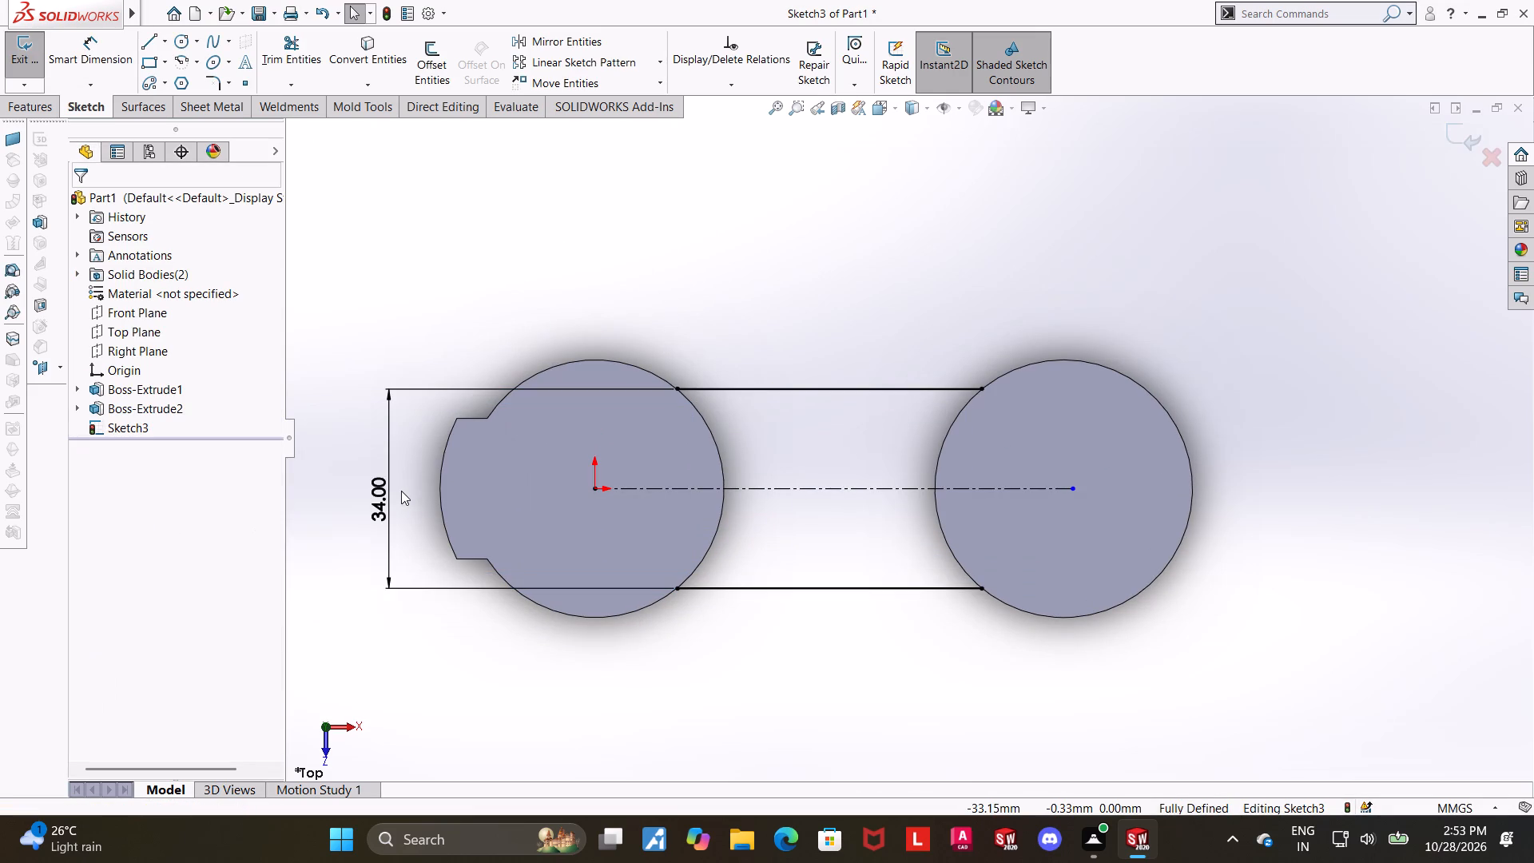
click(909, 658)
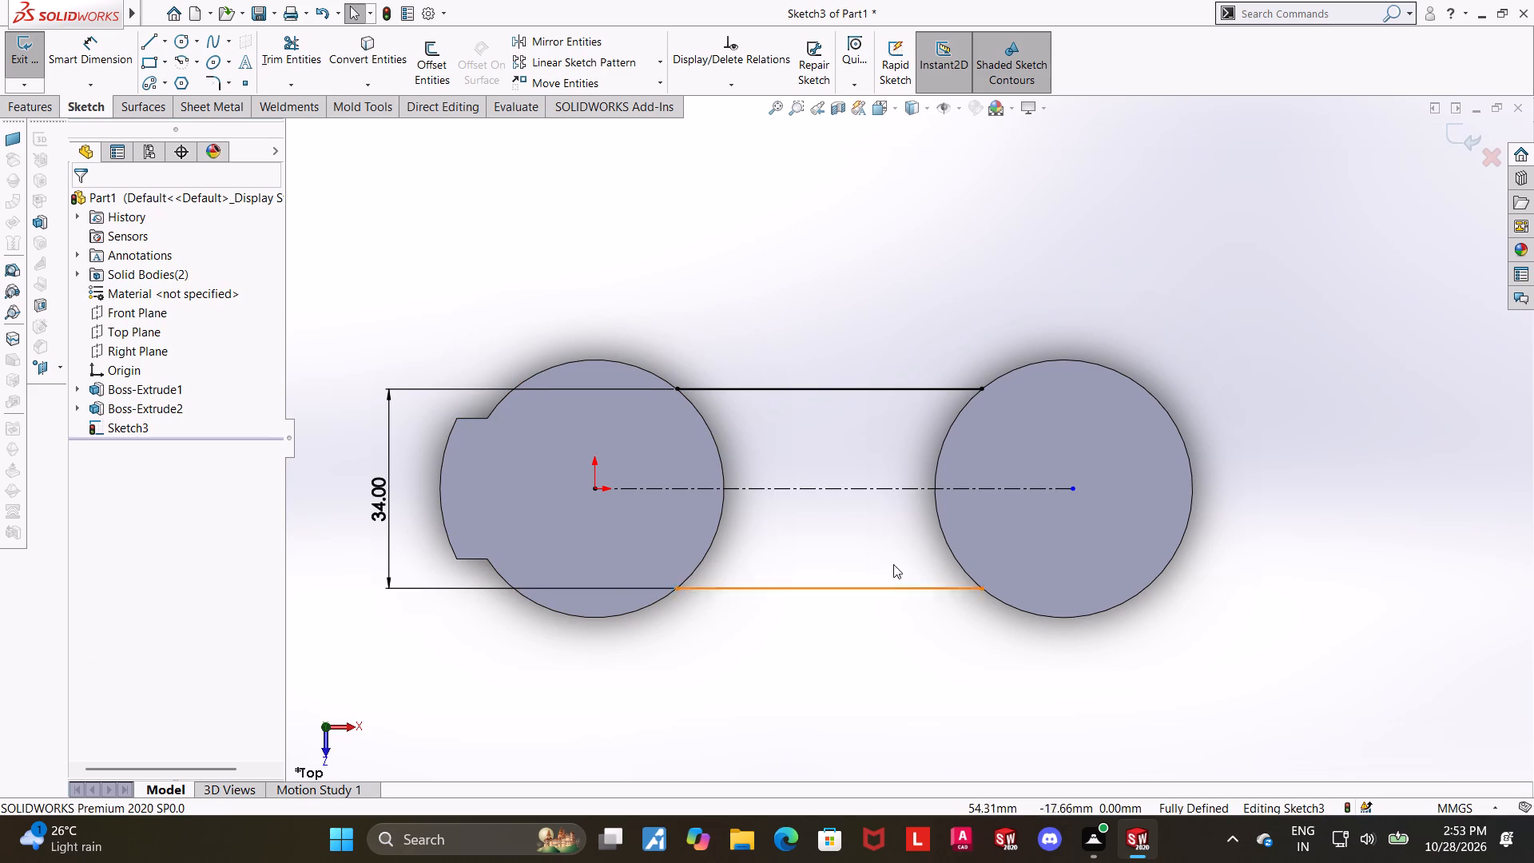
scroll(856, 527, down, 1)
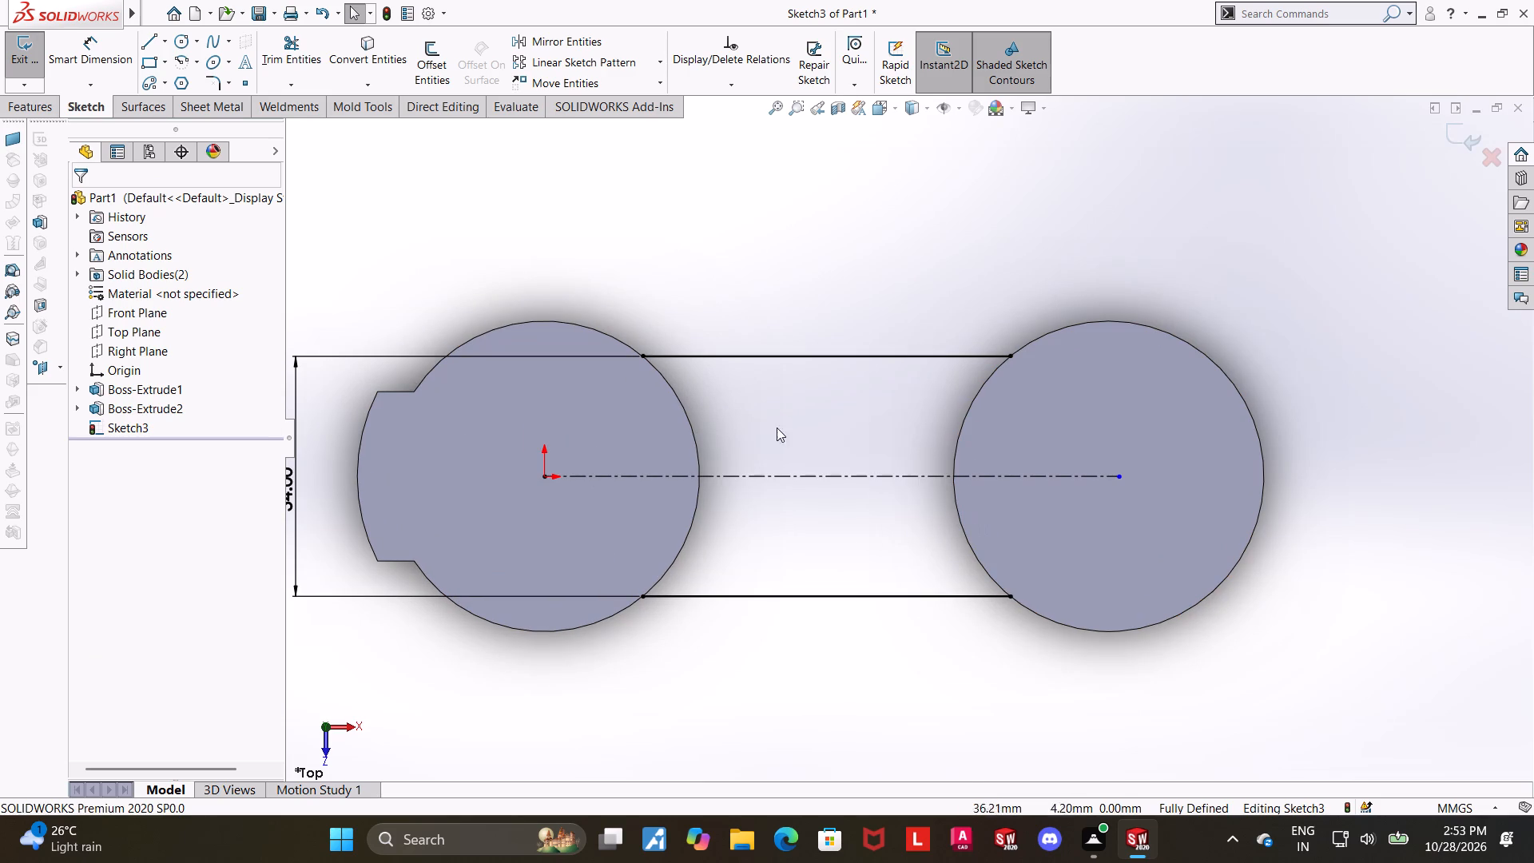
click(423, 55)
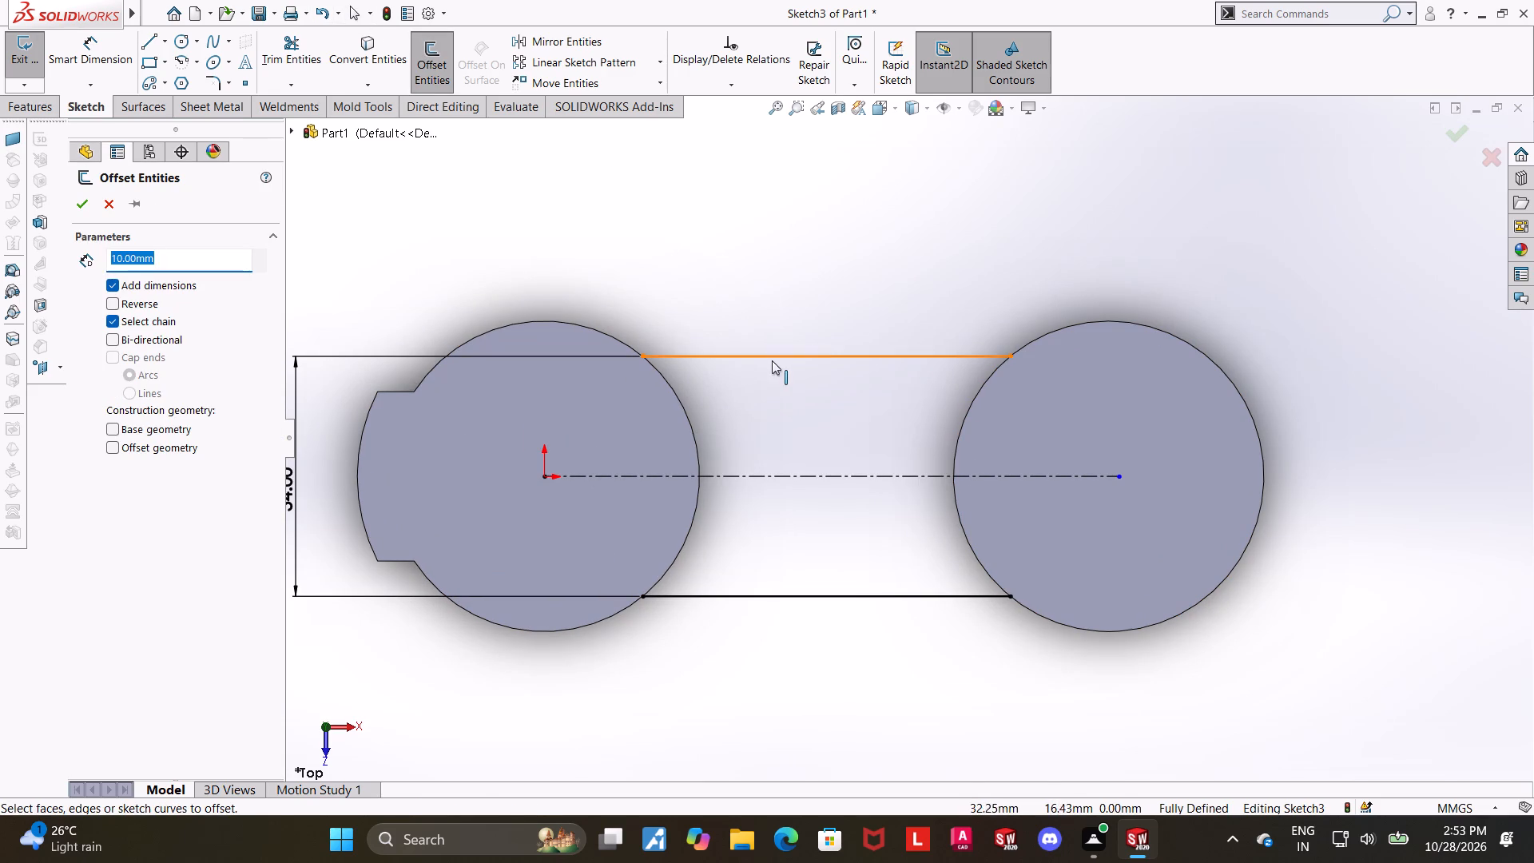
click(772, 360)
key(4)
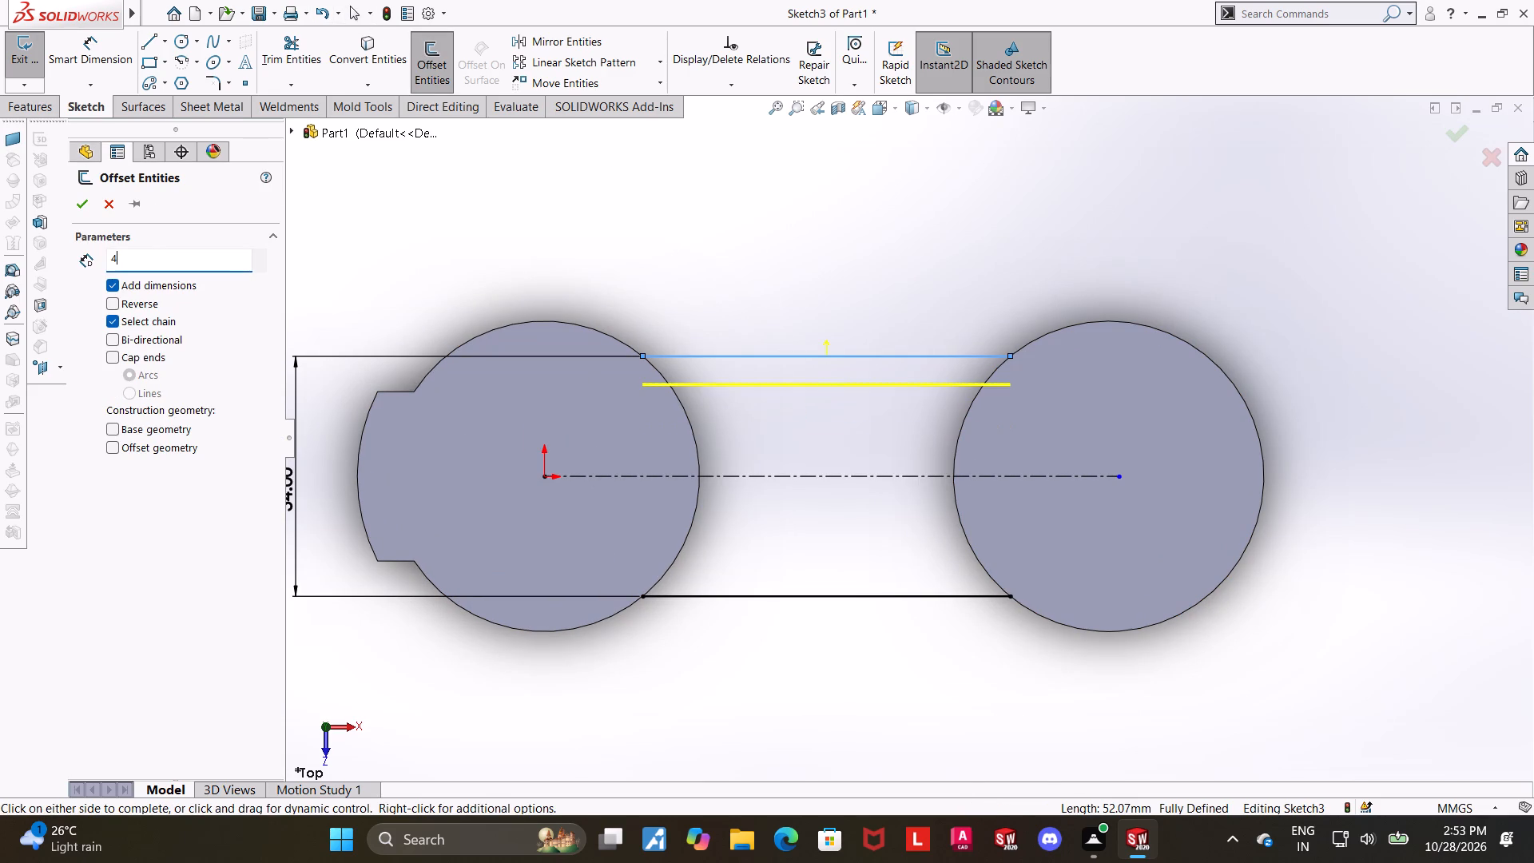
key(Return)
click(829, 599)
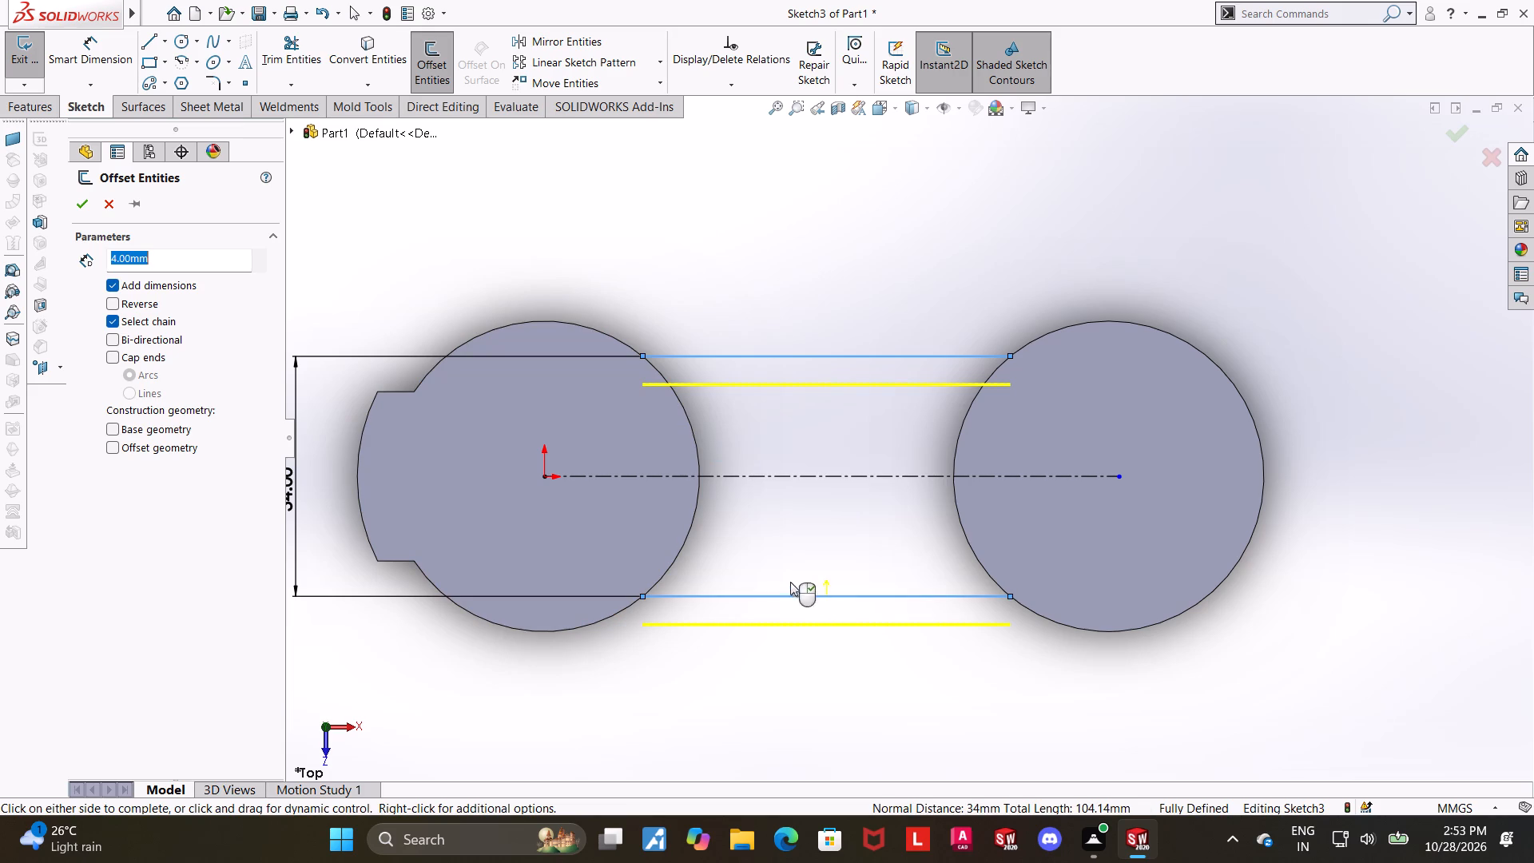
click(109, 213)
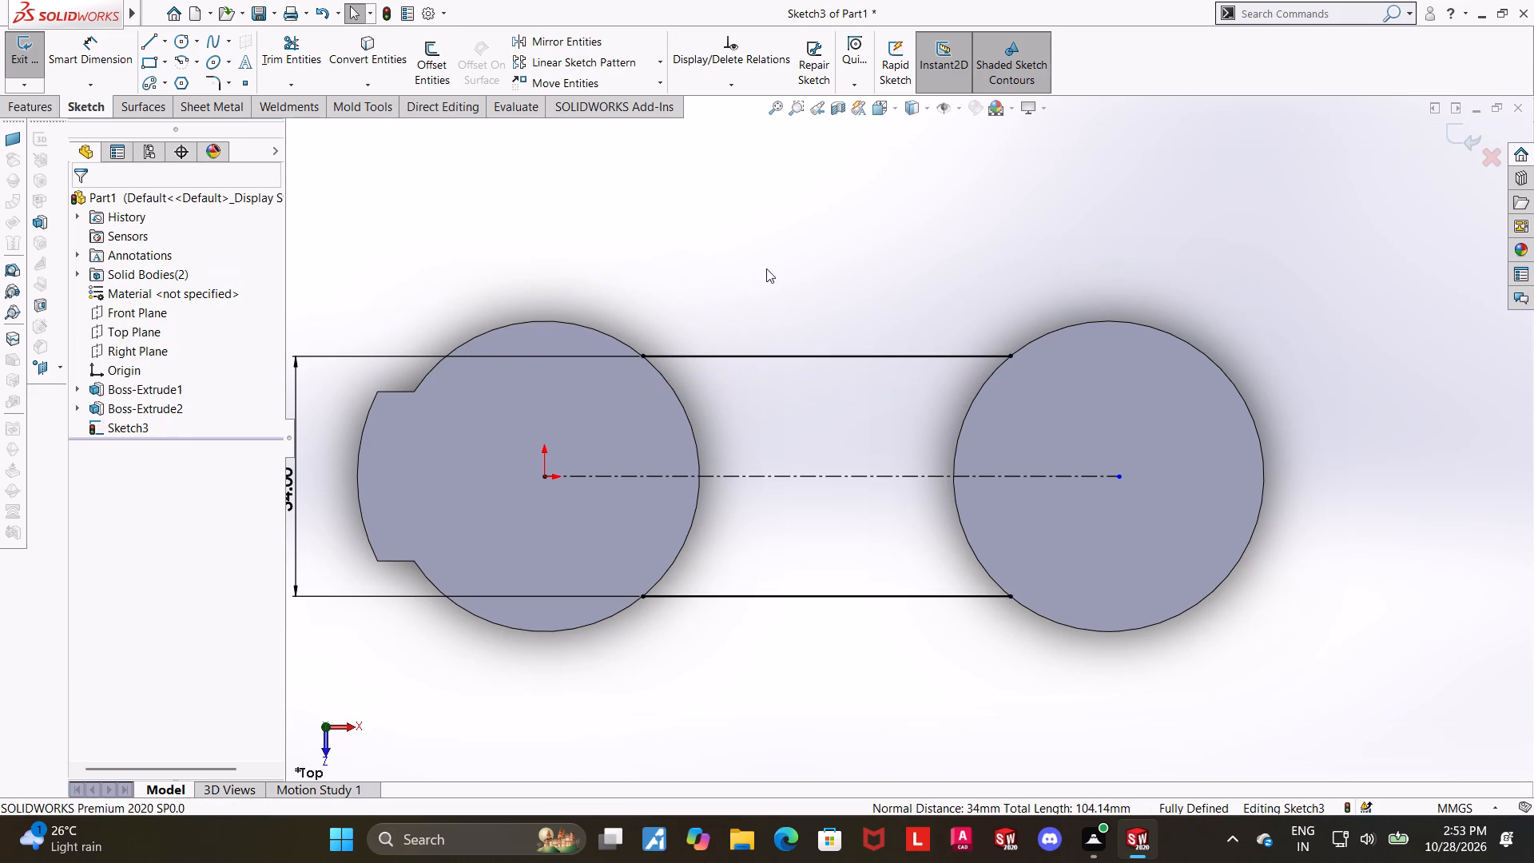
Offset both connecting lines 4 mm inward toward the centerline, reversing the direction for the lower line.
click(447, 62)
click(748, 355)
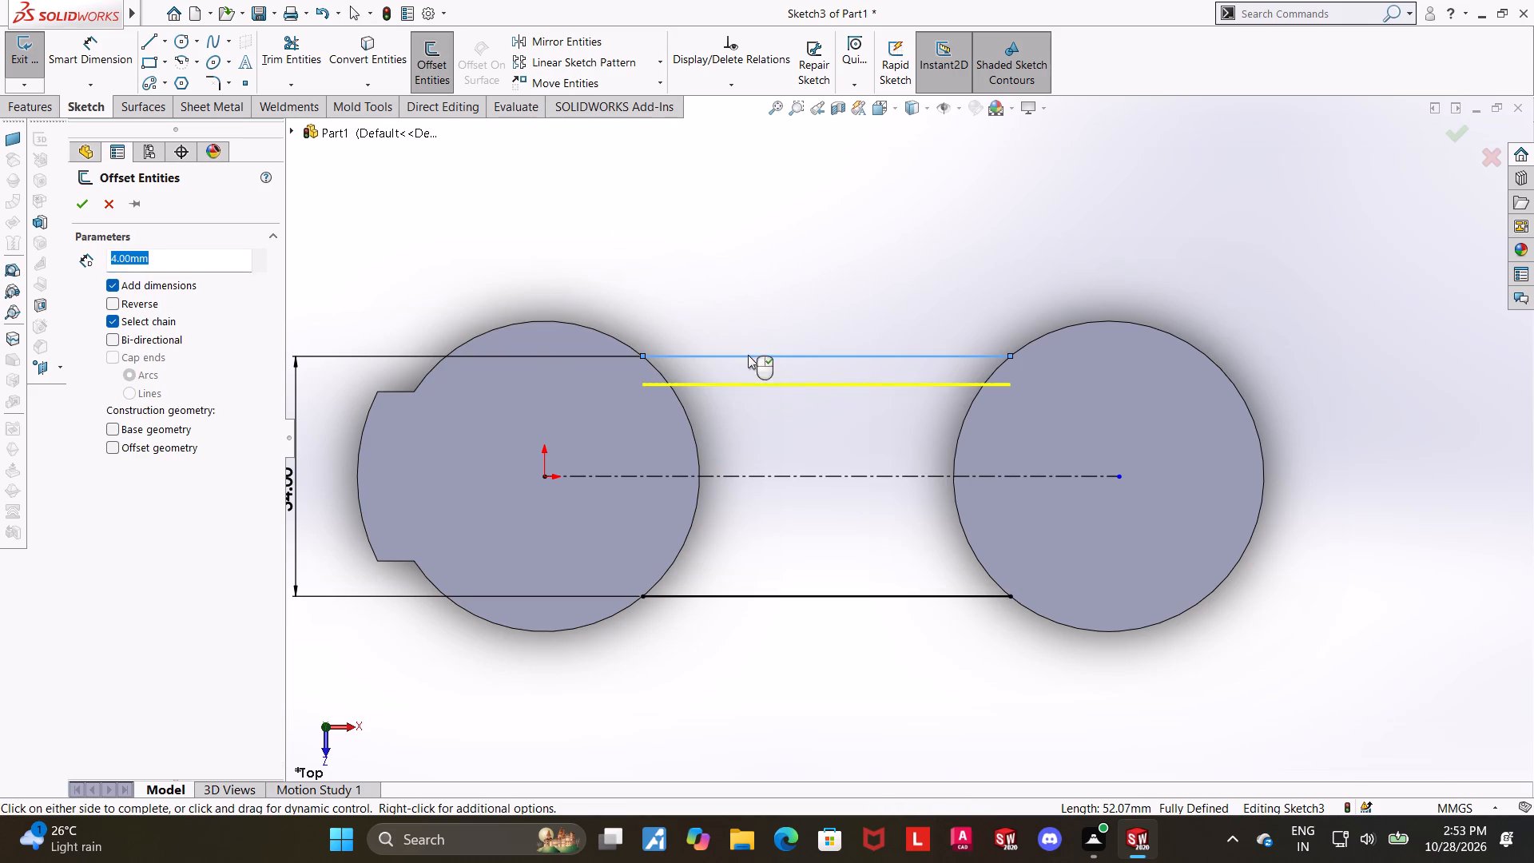
click(85, 205)
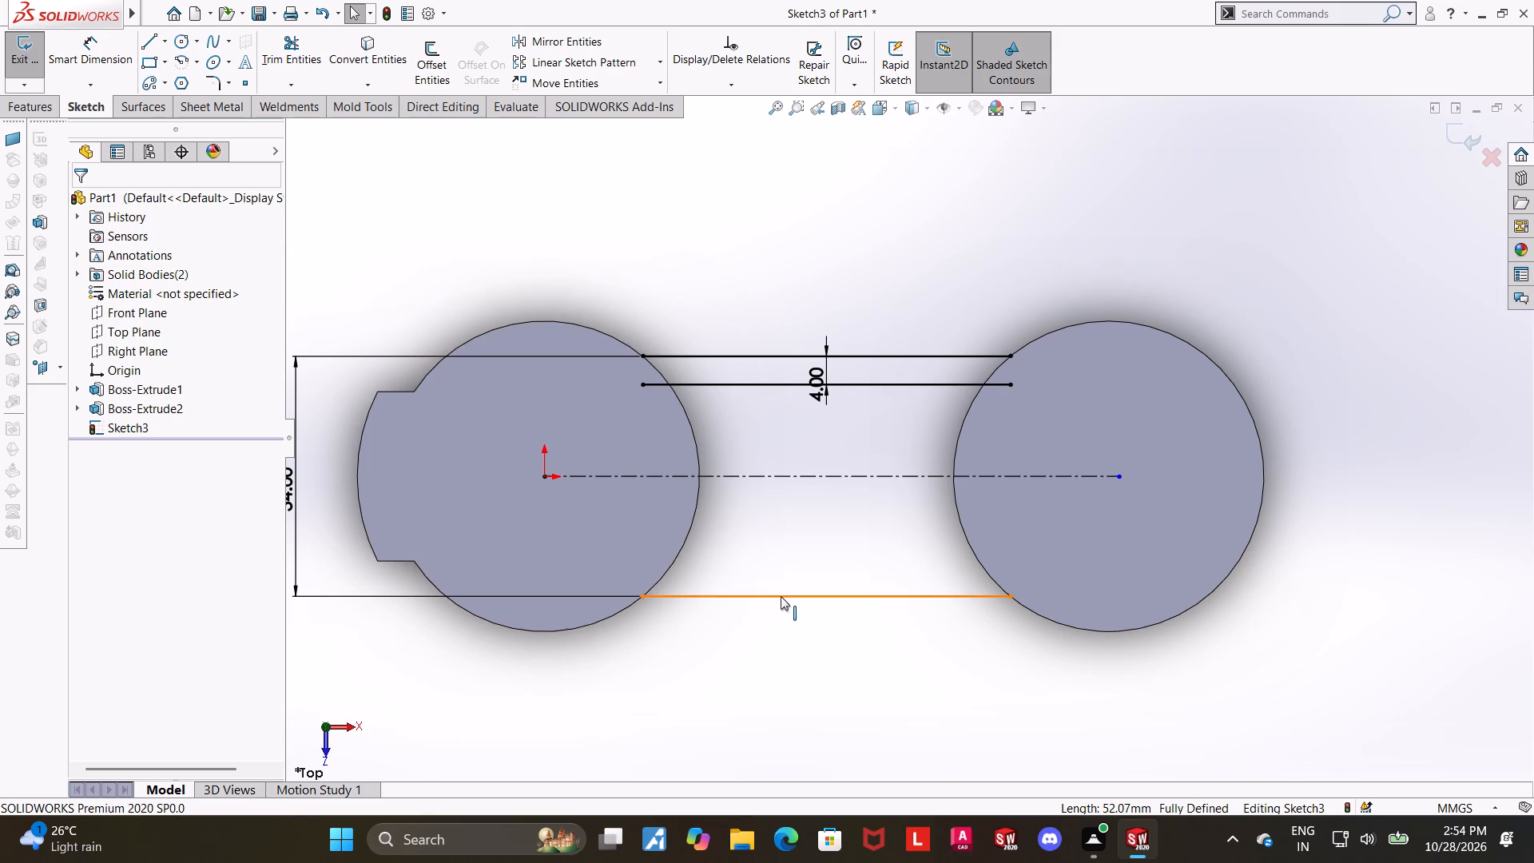
click(439, 38)
click(721, 598)
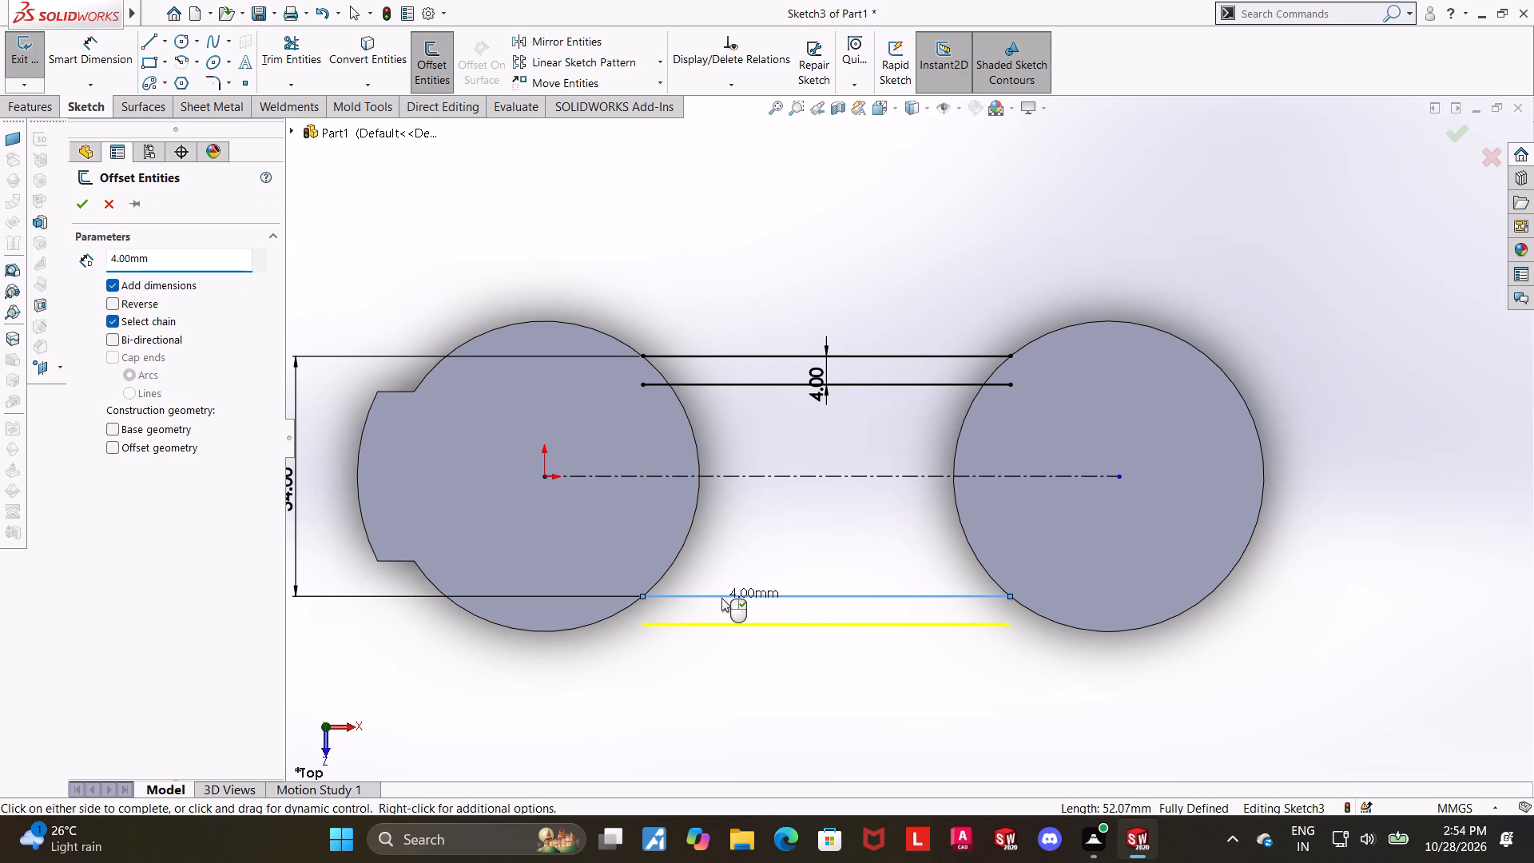
click(117, 304)
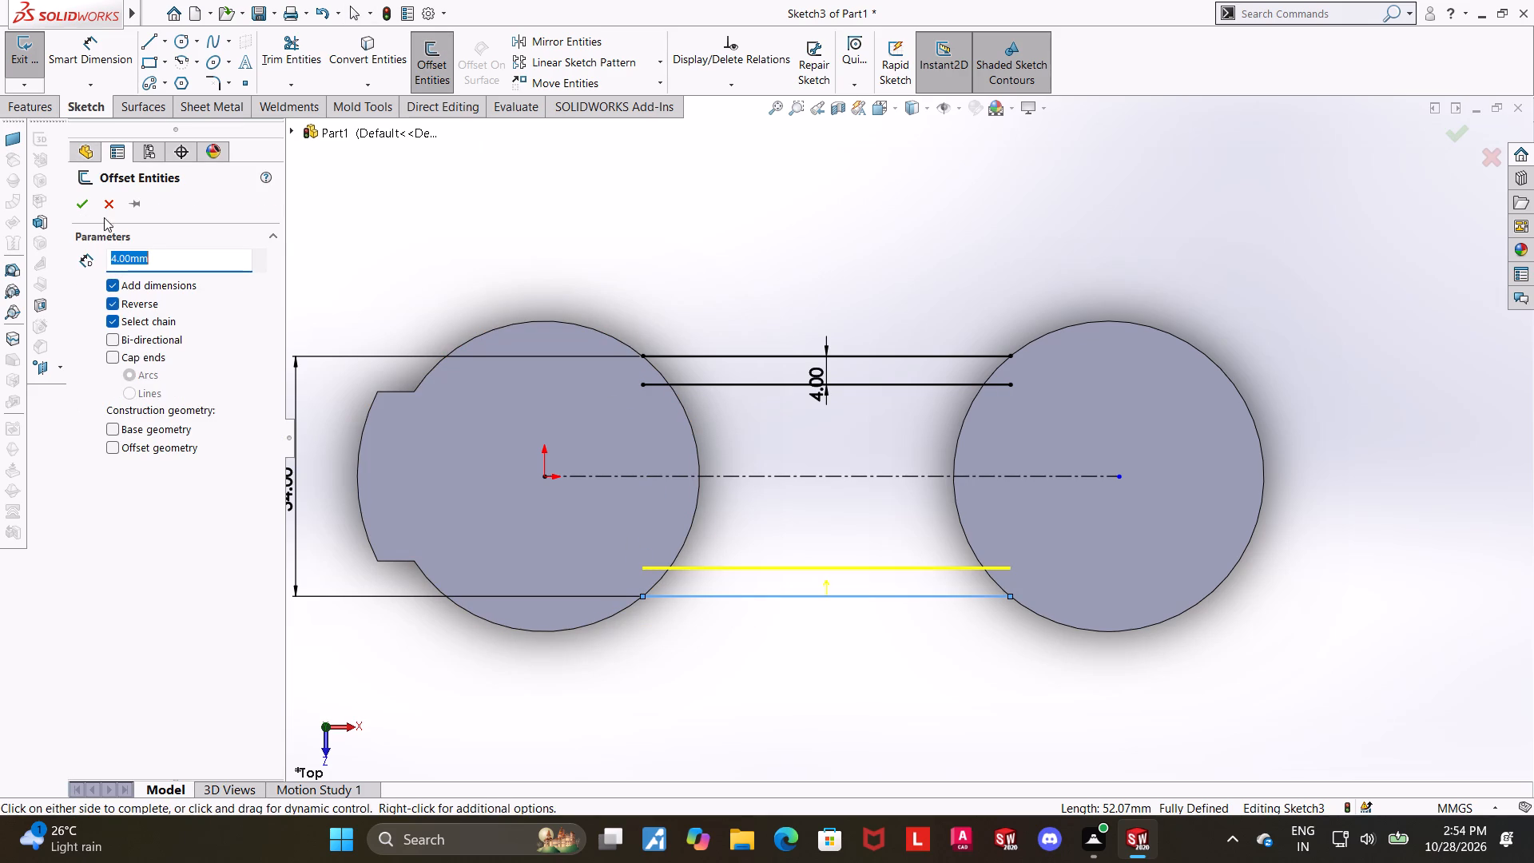
click(86, 195)
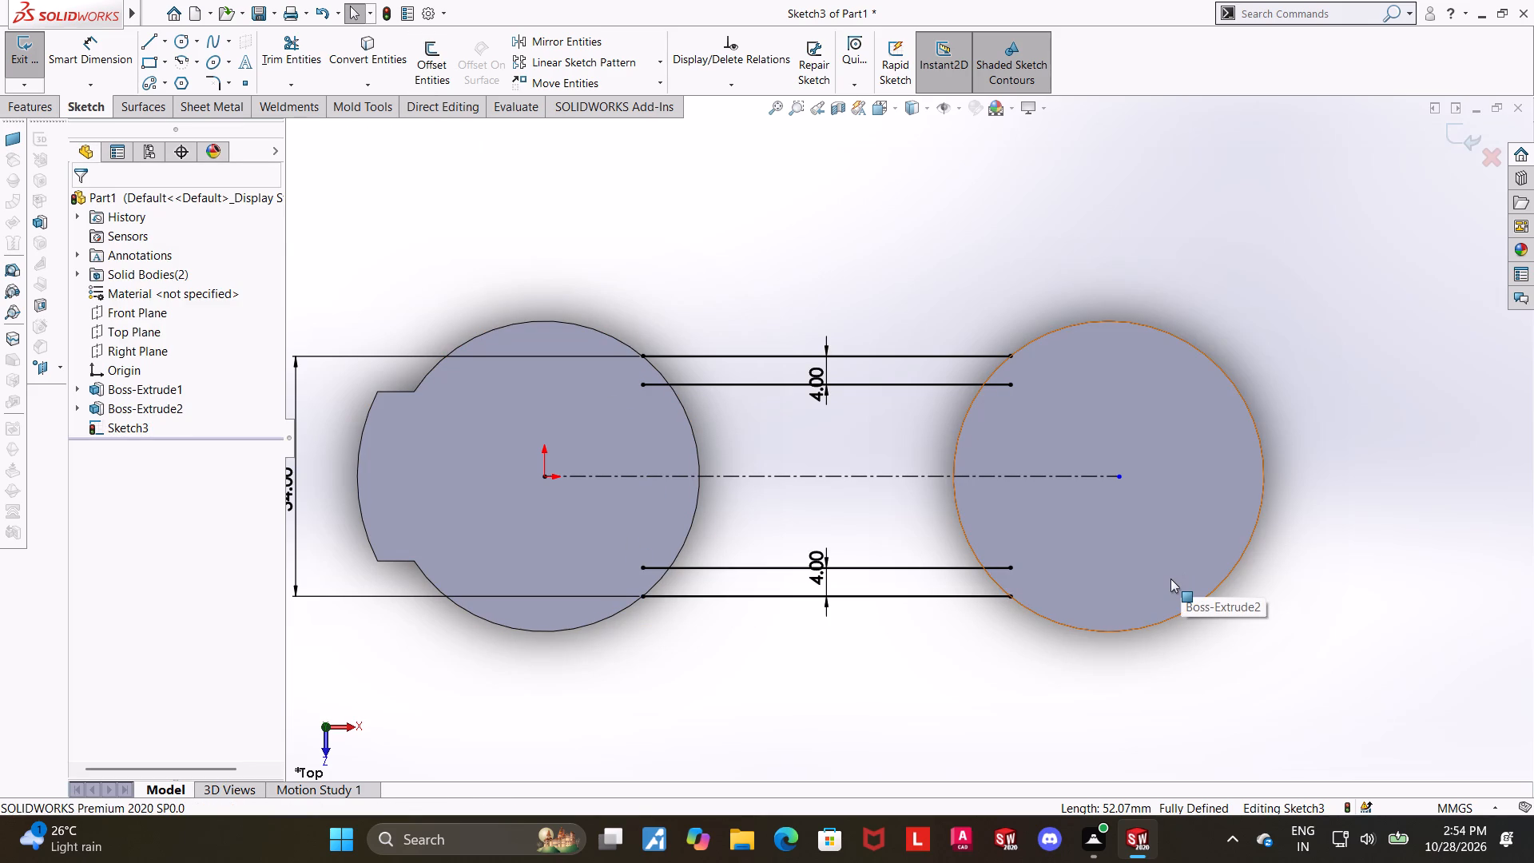
Convert the circular edges of both bosses into sketch entities.
scroll(1170, 579, up, 1)
scroll(1106, 571, down, 1)
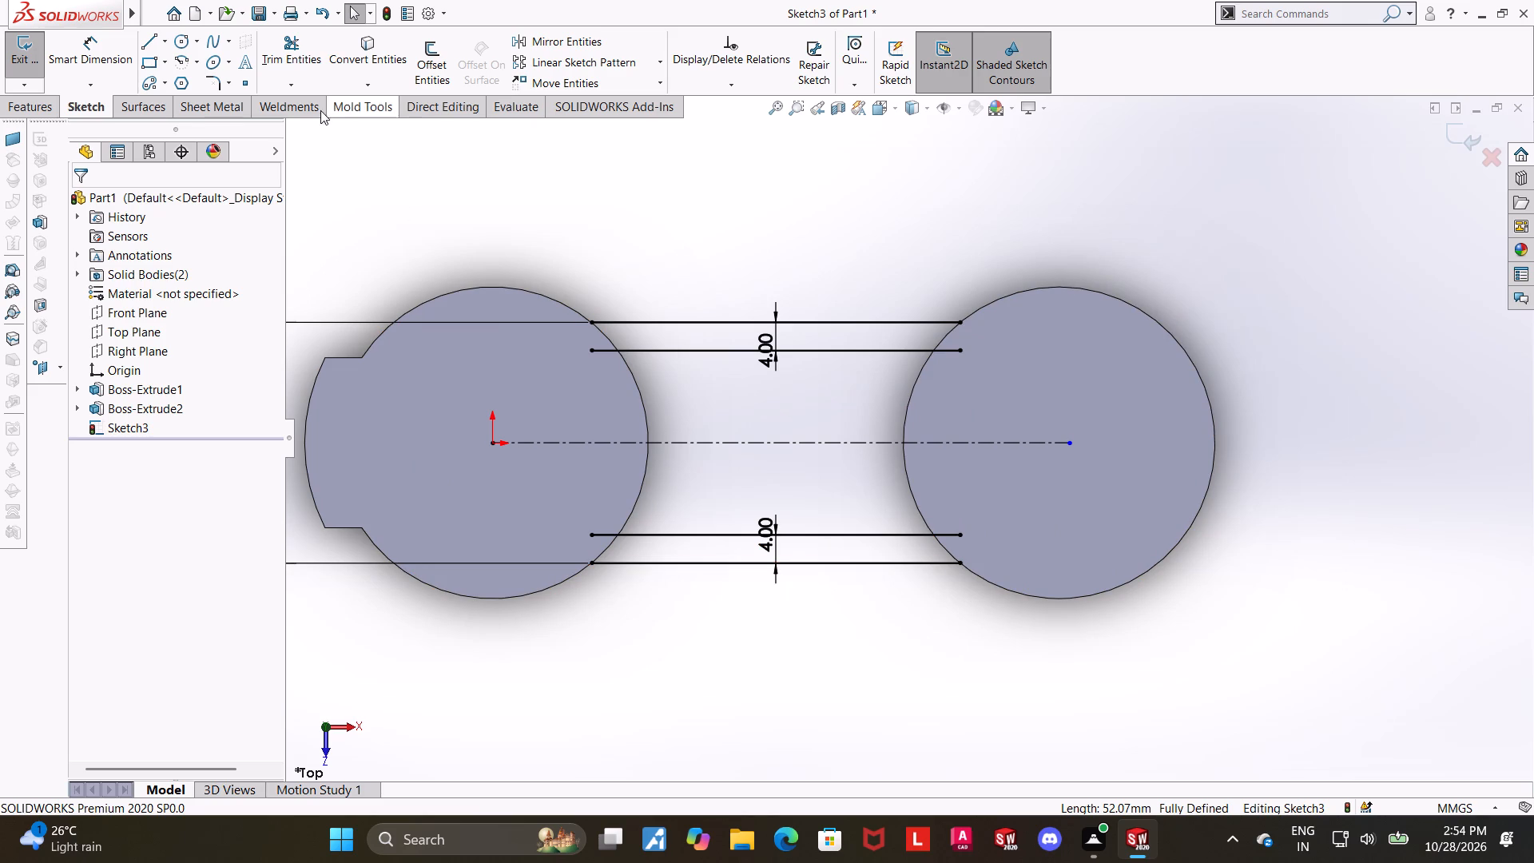
click(363, 42)
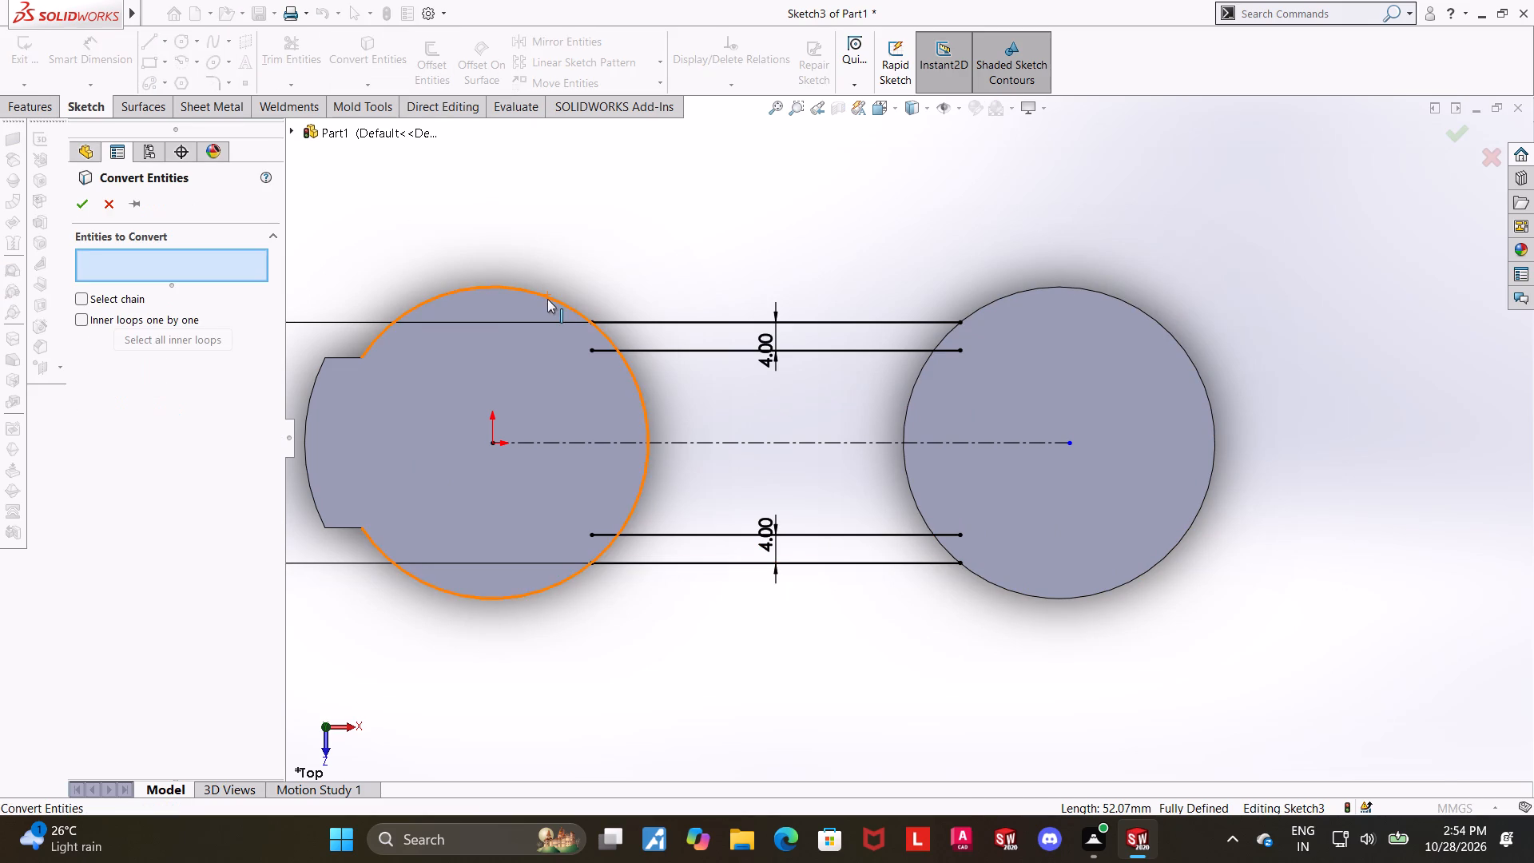
click(547, 299)
click(1076, 287)
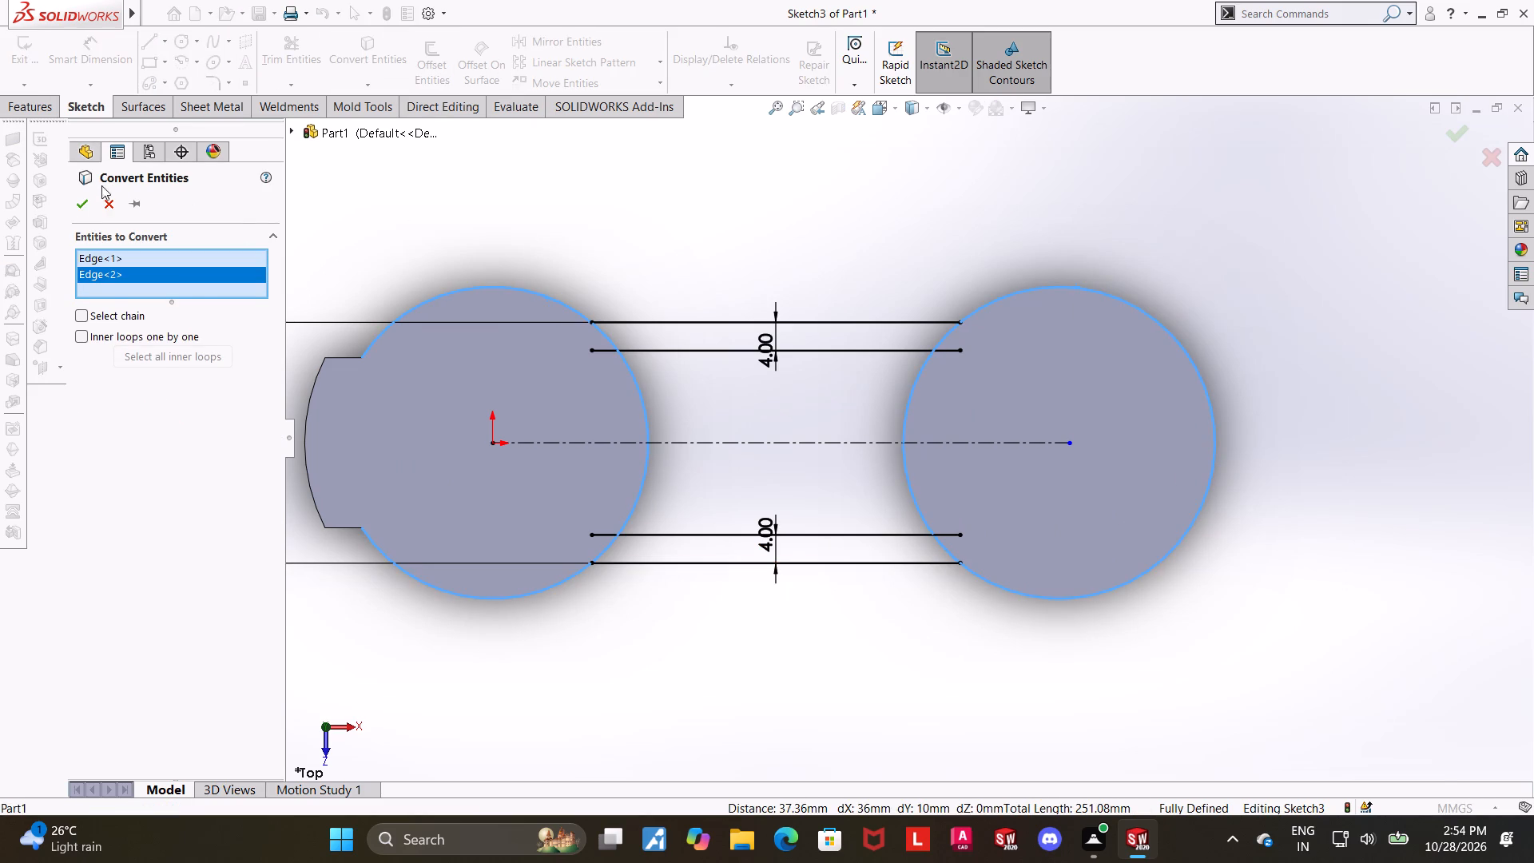
click(91, 196)
Trim the outer portions of the converted circles, keeping only the facing arcs between the outer connecting lines.
click(289, 64)
drag(445, 345, 452, 205)
drag(456, 332, 517, 651)
drag(1019, 525, 1020, 606)
drag(1145, 411, 1154, 149)
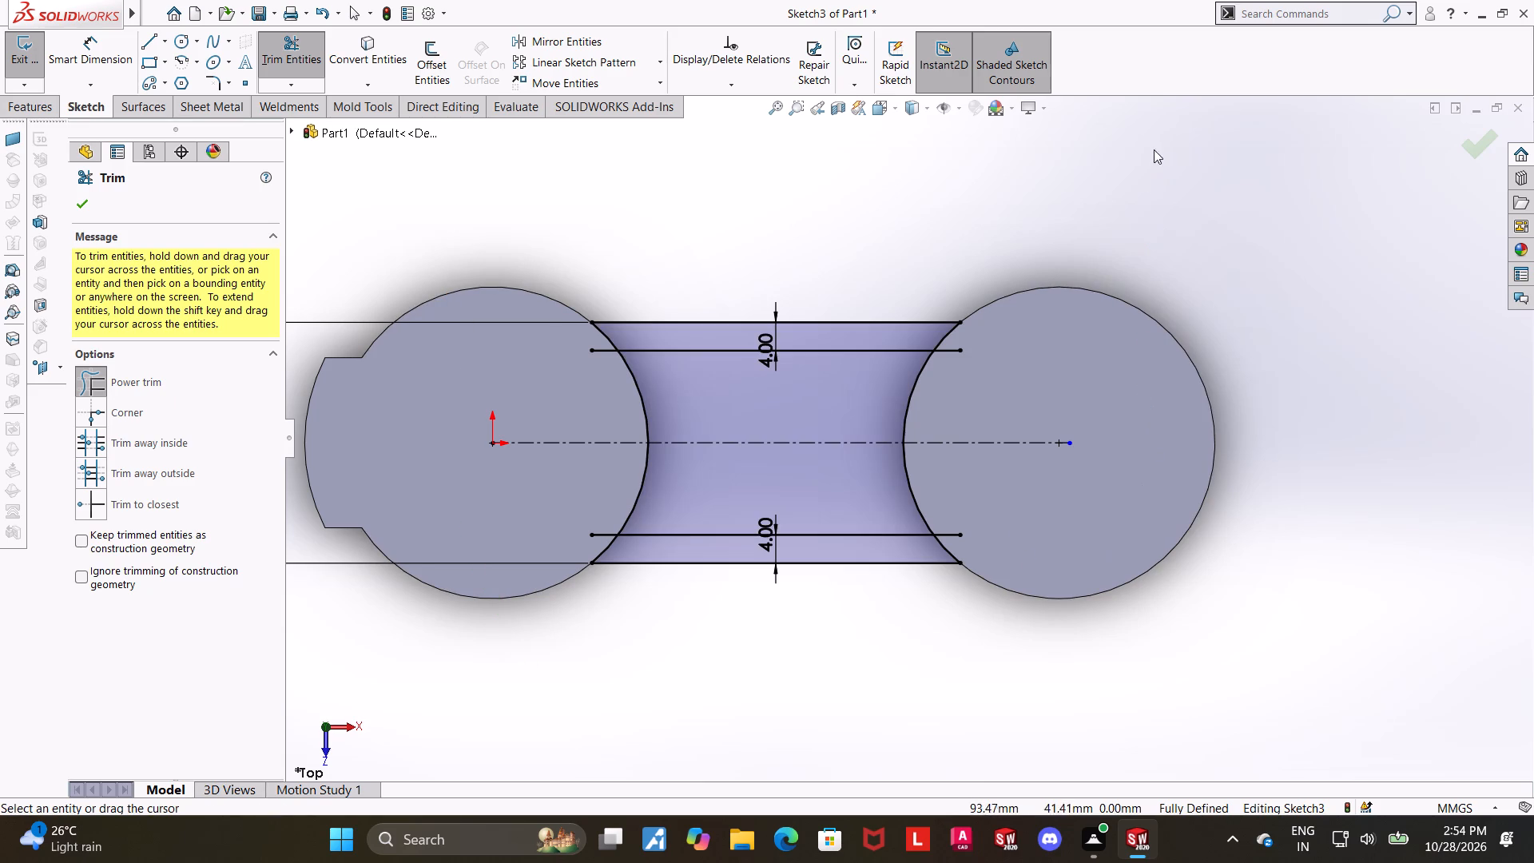
key(Escape)
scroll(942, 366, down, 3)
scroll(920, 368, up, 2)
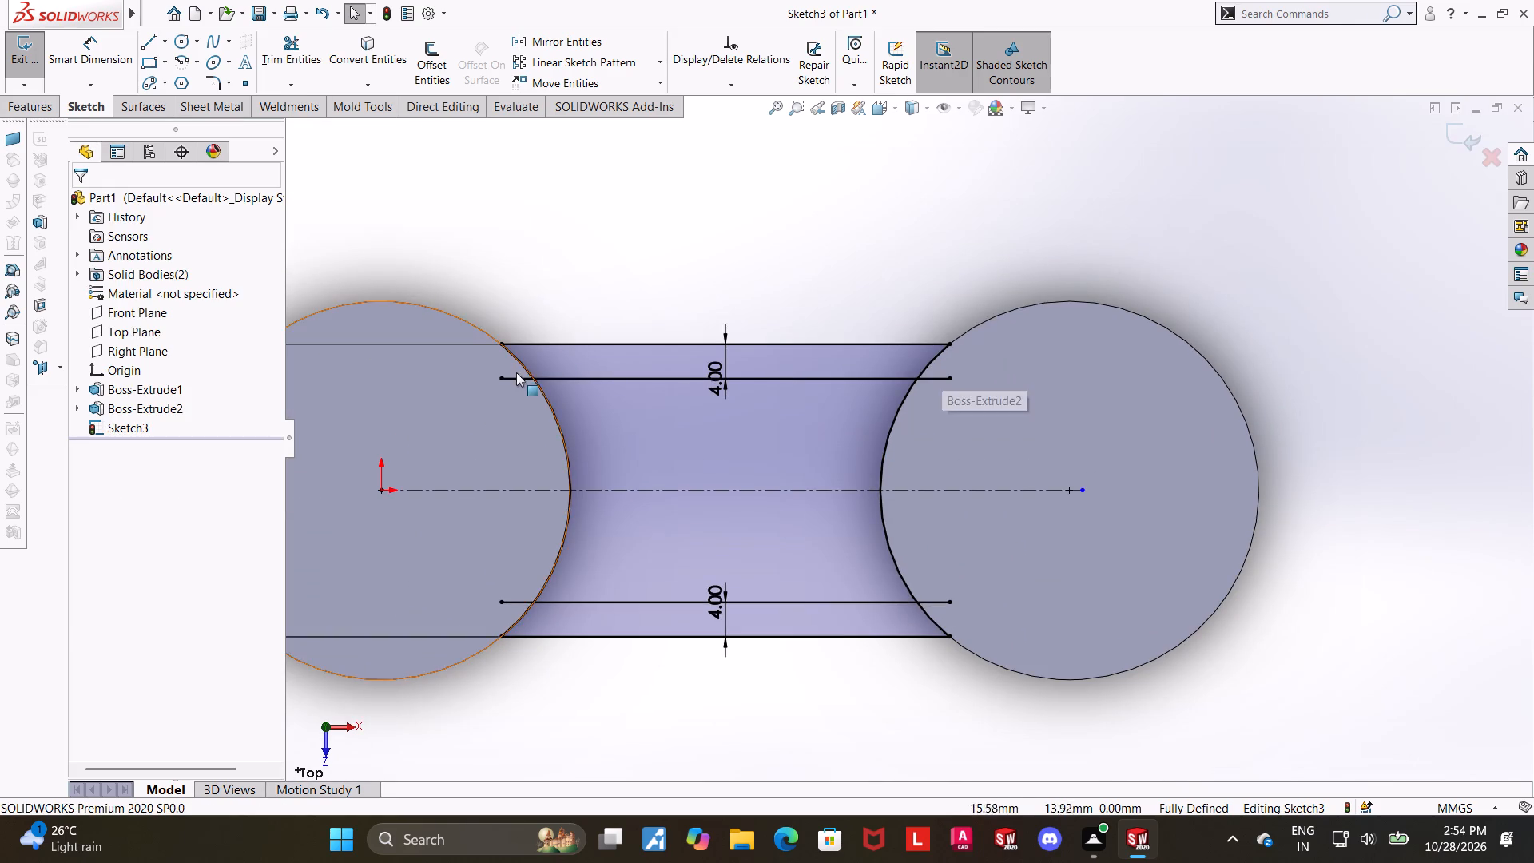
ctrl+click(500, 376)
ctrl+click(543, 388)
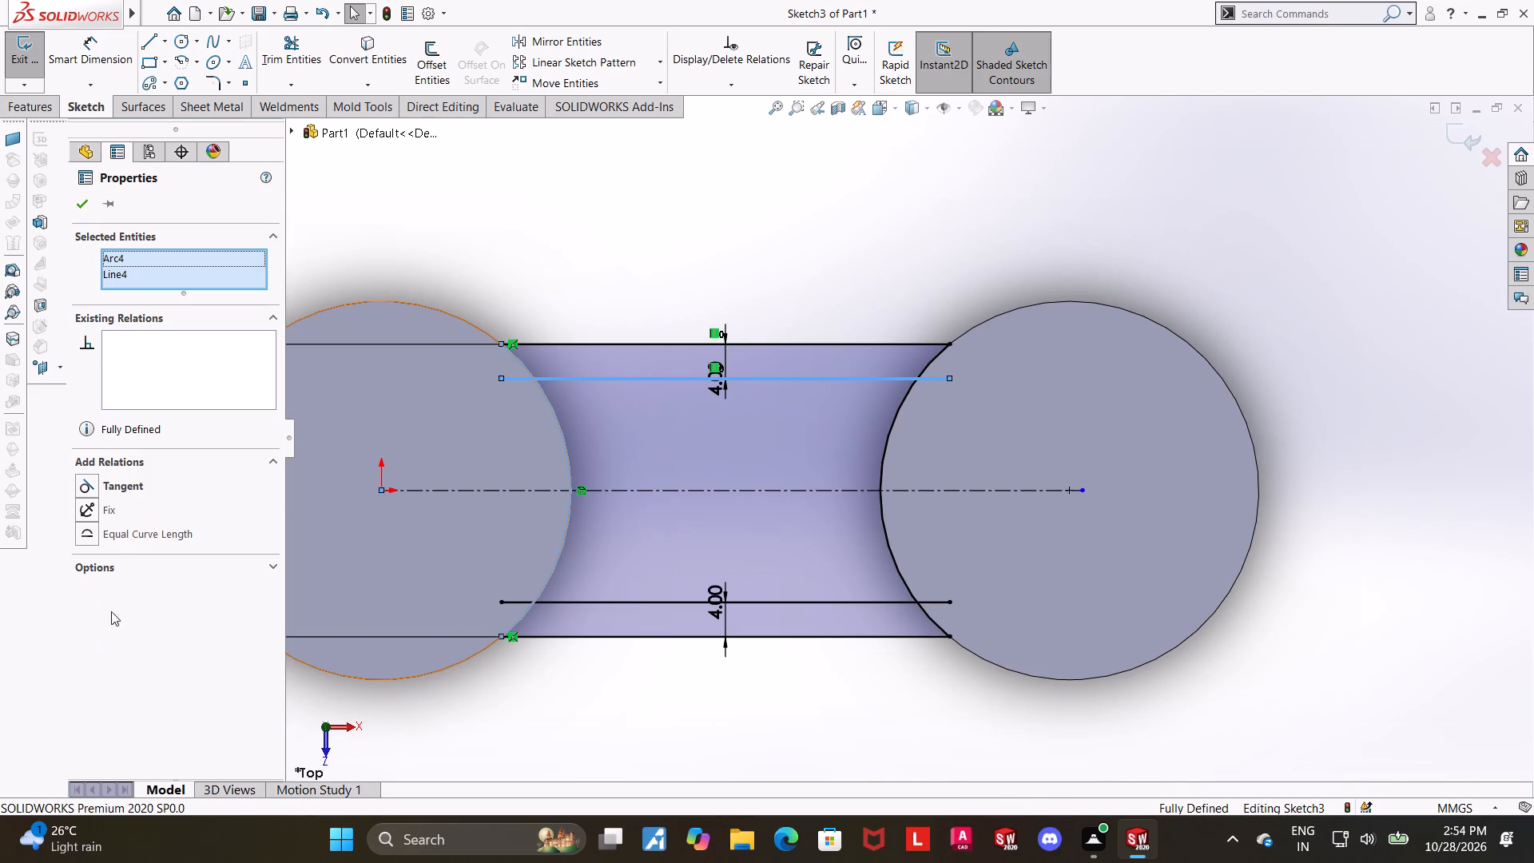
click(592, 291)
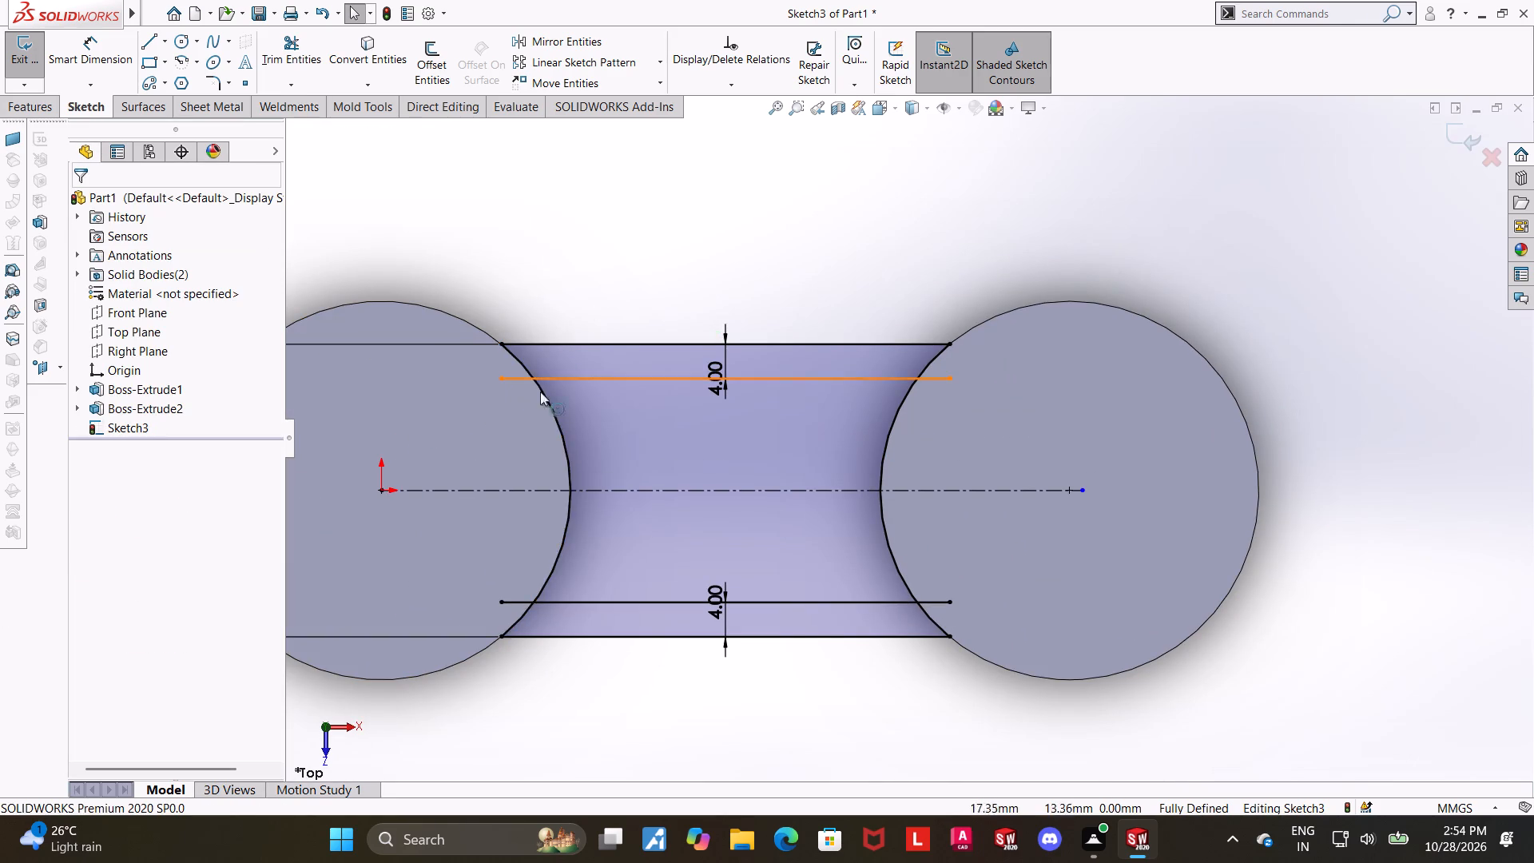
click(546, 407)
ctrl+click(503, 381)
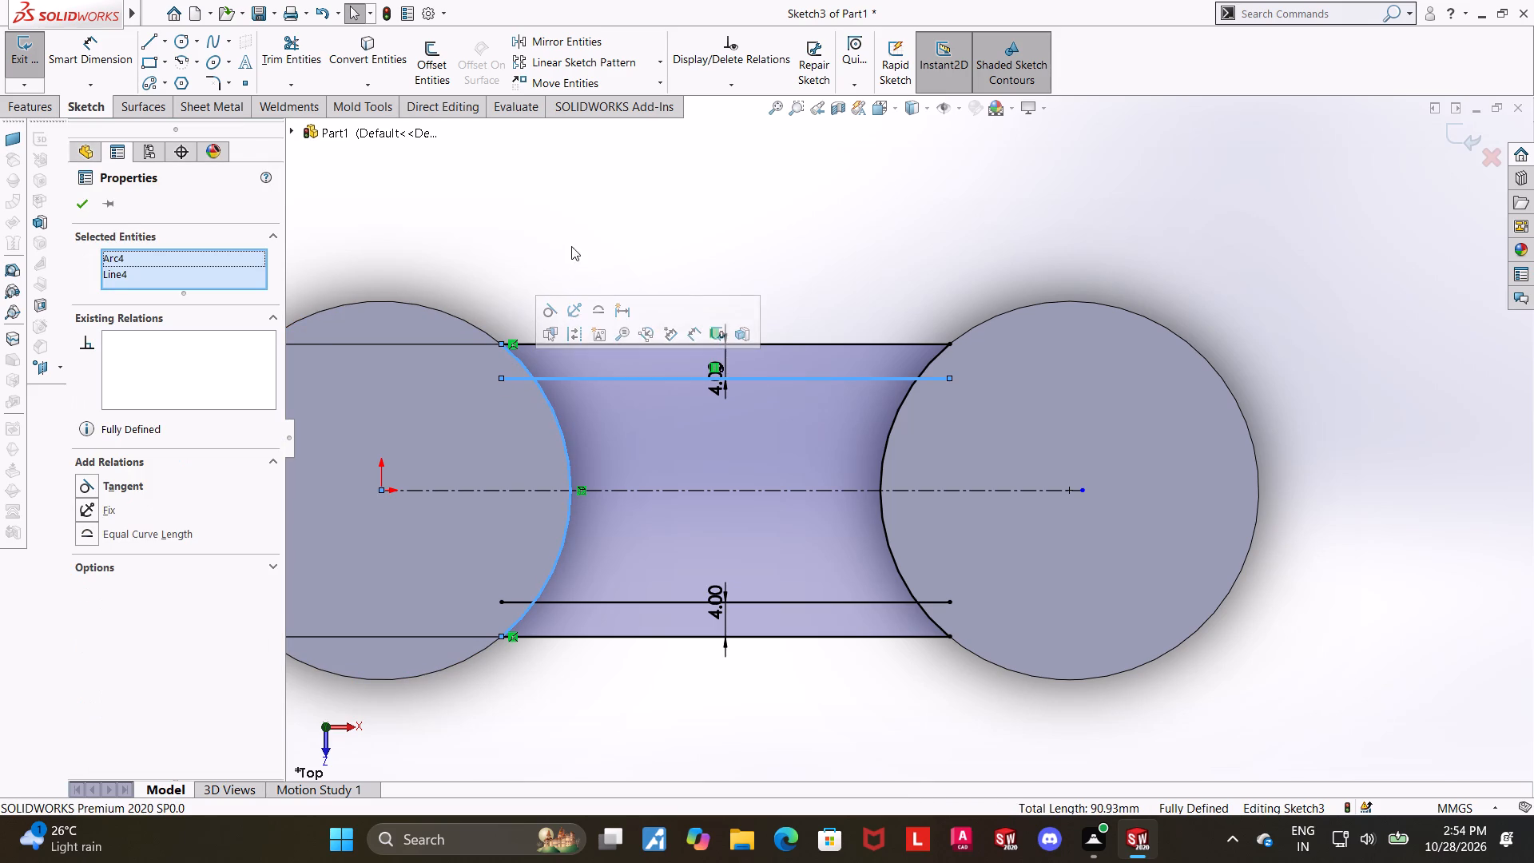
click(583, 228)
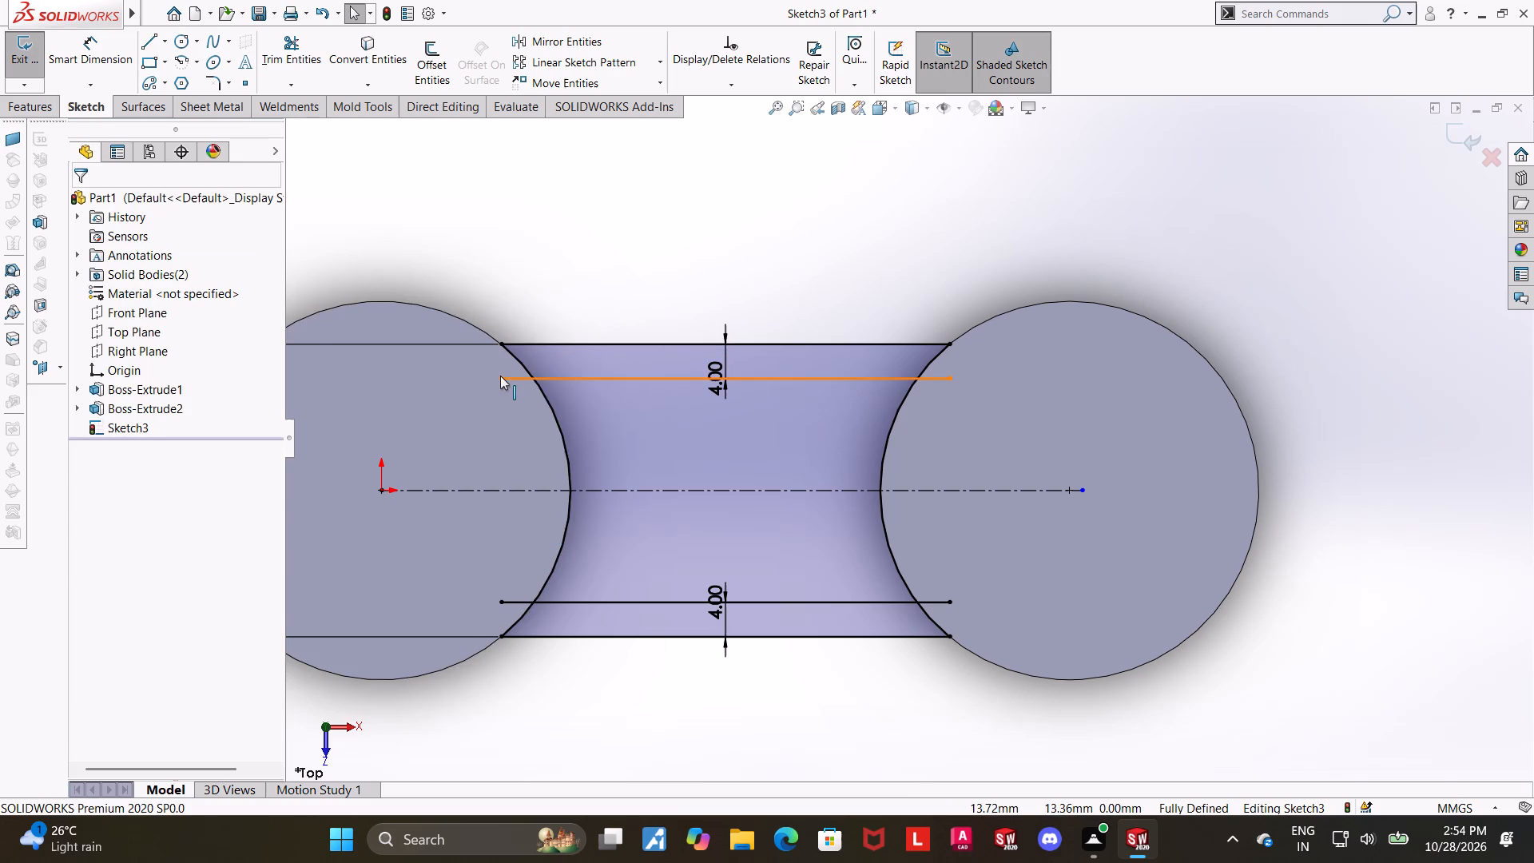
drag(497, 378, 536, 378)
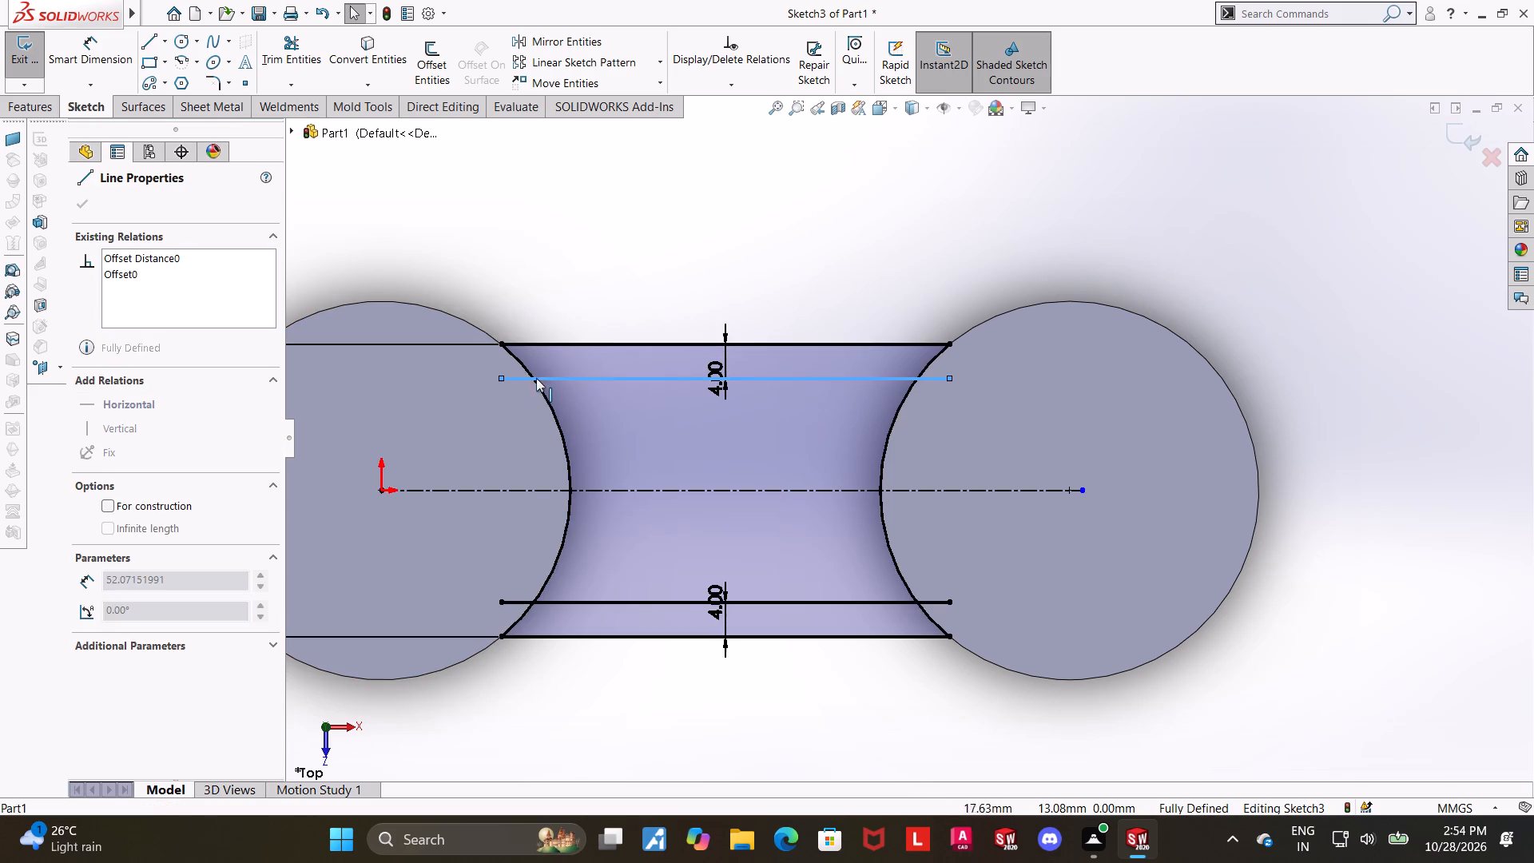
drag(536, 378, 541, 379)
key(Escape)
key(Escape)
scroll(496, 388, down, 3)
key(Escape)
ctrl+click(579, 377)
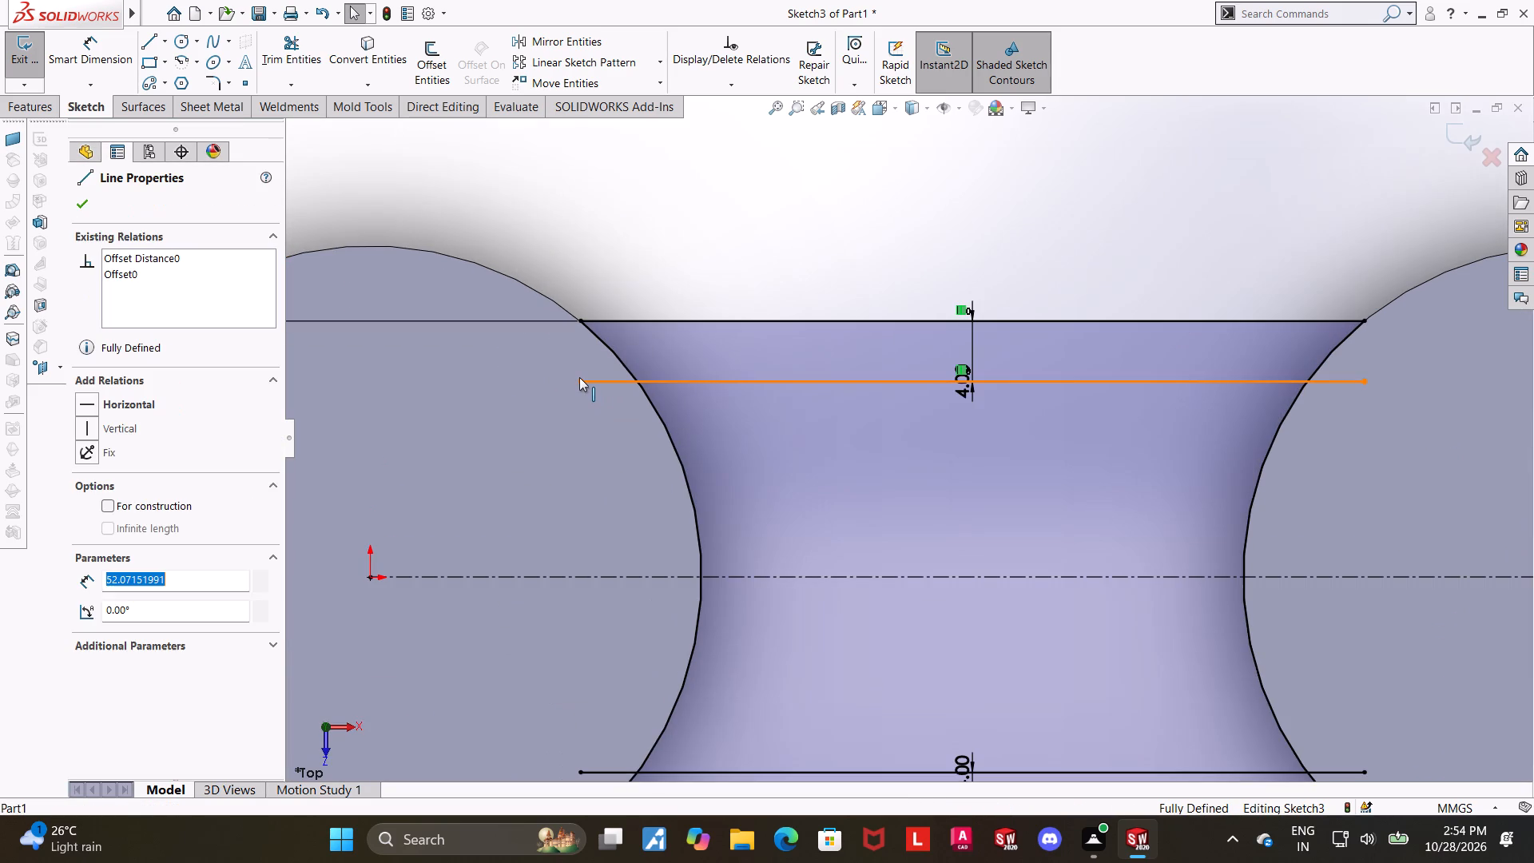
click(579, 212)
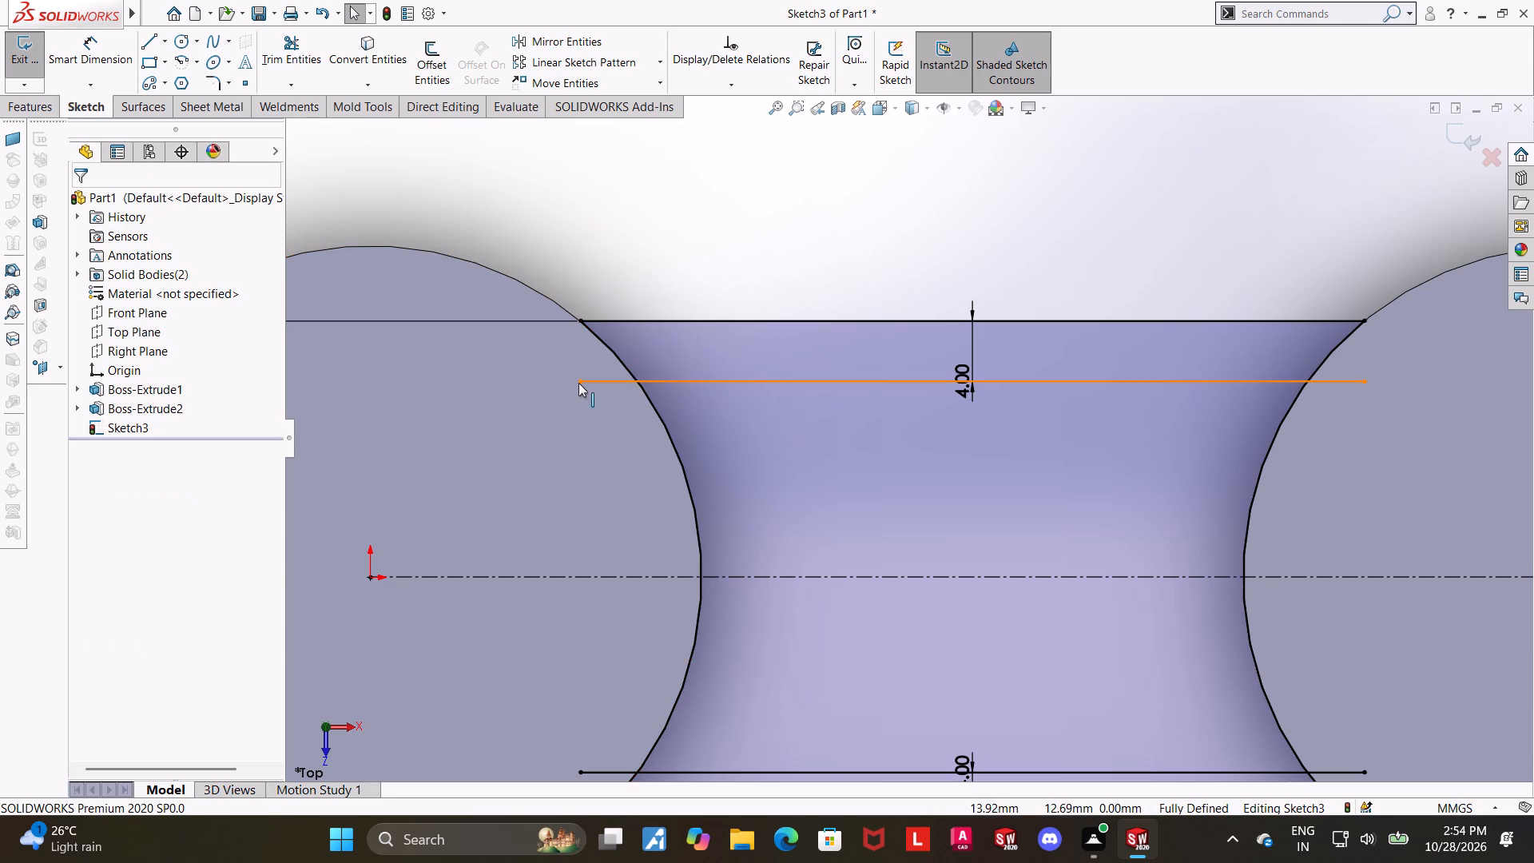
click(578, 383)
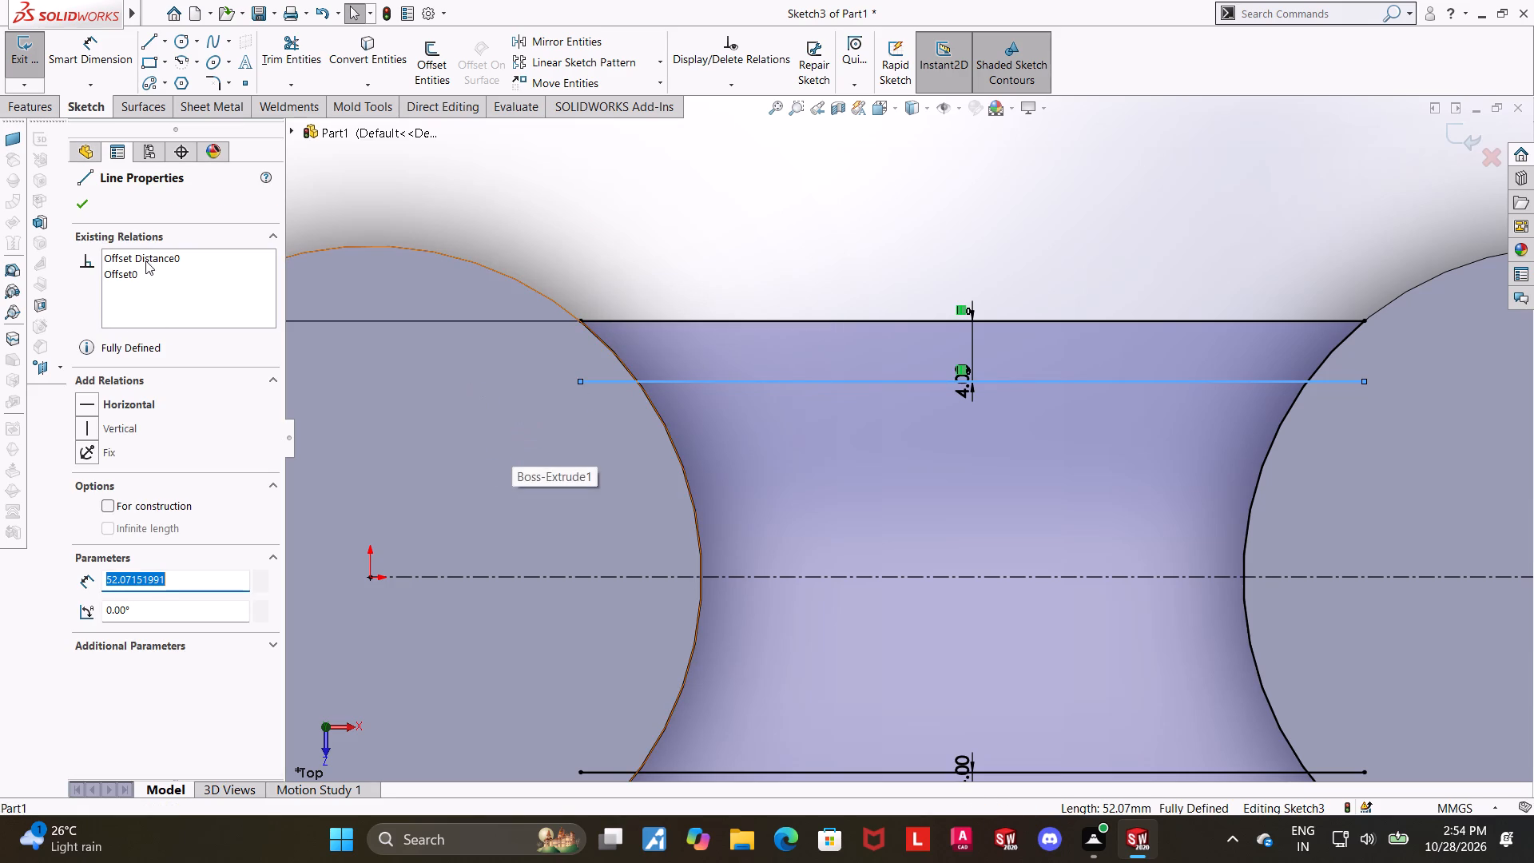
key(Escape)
Trim the four ends of the offset lines that extend past the arcs into the bosses.
scroll(612, 369, up, 3)
scroll(868, 392, down, 2)
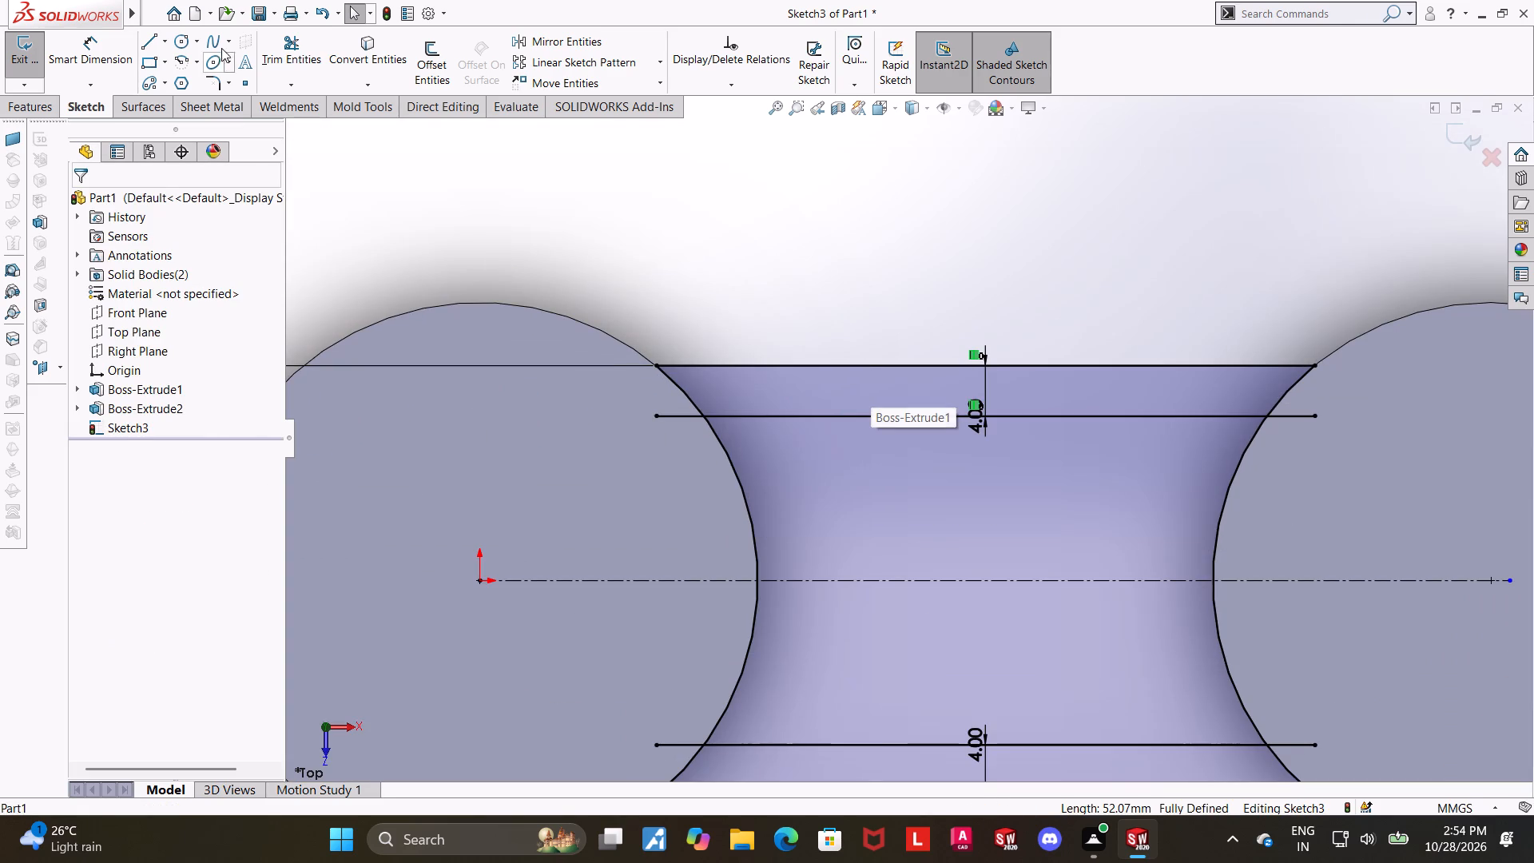
click(271, 57)
drag(682, 431, 665, 391)
scroll(750, 539, up, 2)
scroll(745, 570, down, 2)
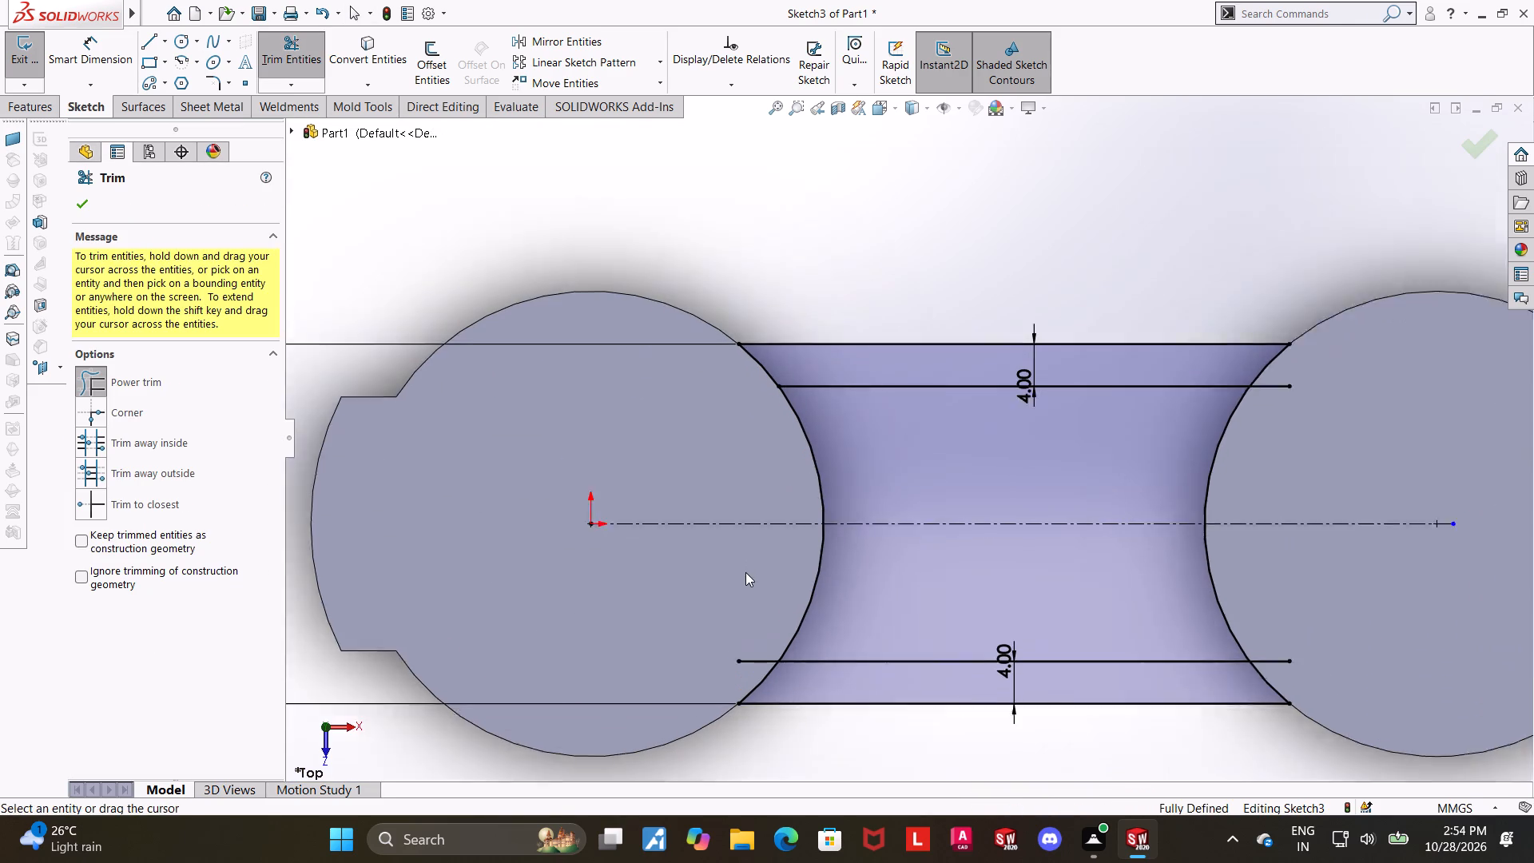
drag(773, 650, 755, 683)
scroll(1091, 629, up, 3)
scroll(1253, 574, down, 3)
drag(1146, 576, 1143, 576)
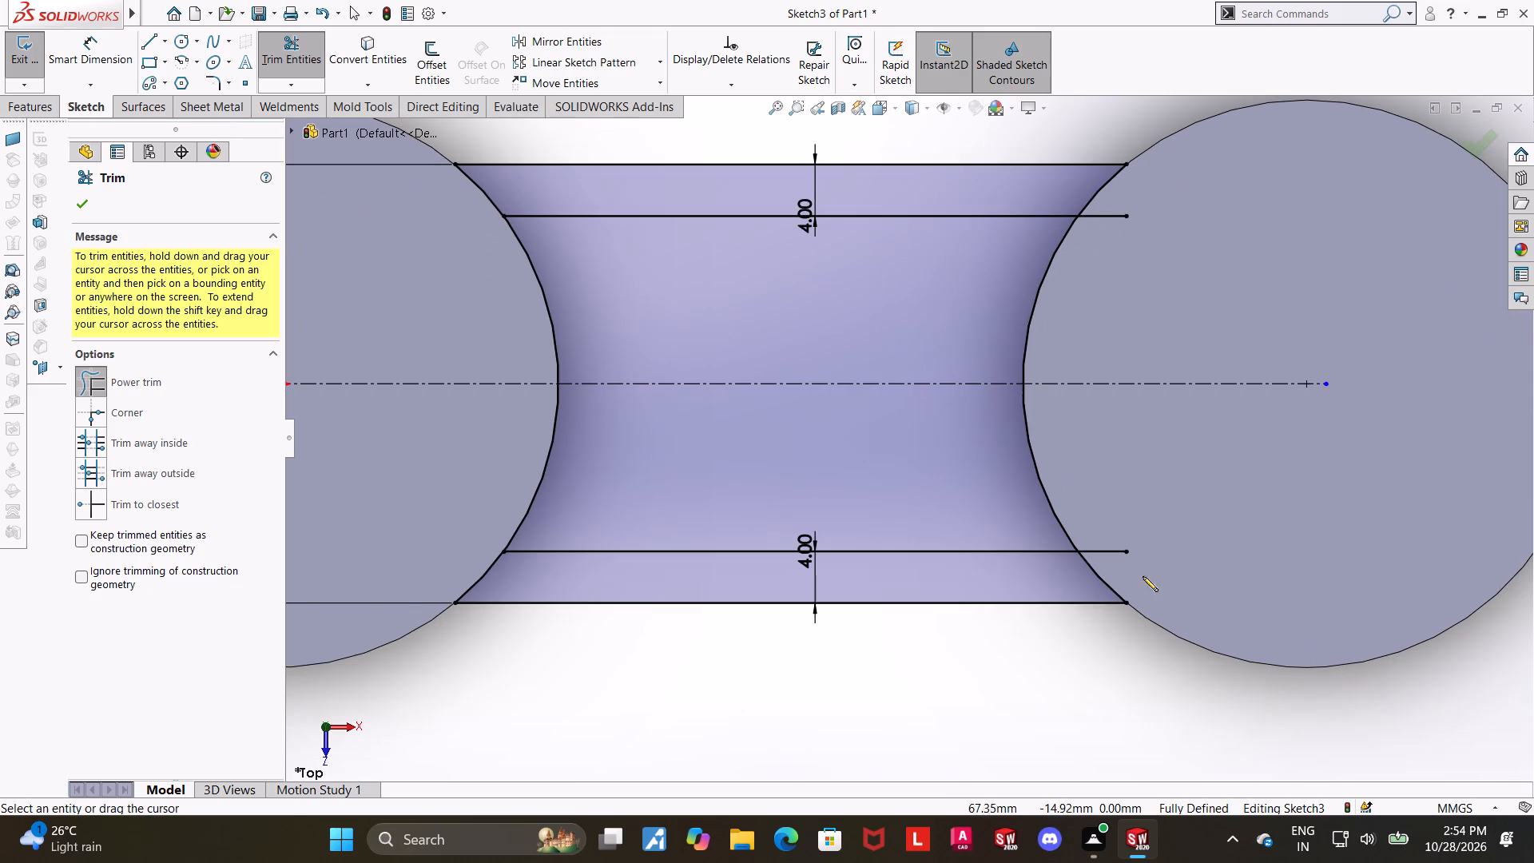
drag(1143, 576, 1123, 562)
drag(1106, 244, 1115, 197)
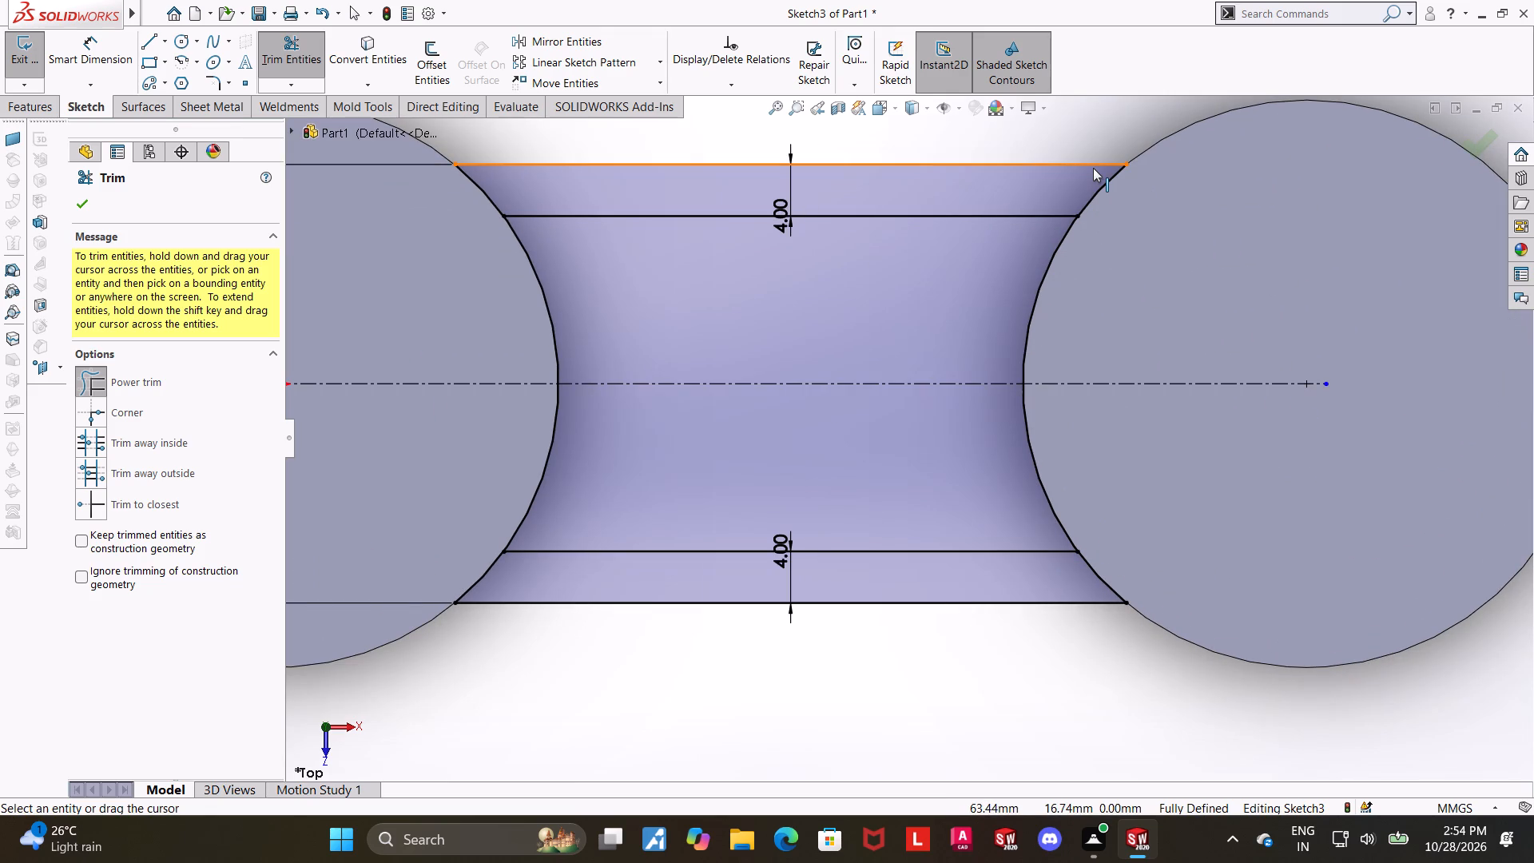
click(1124, 193)
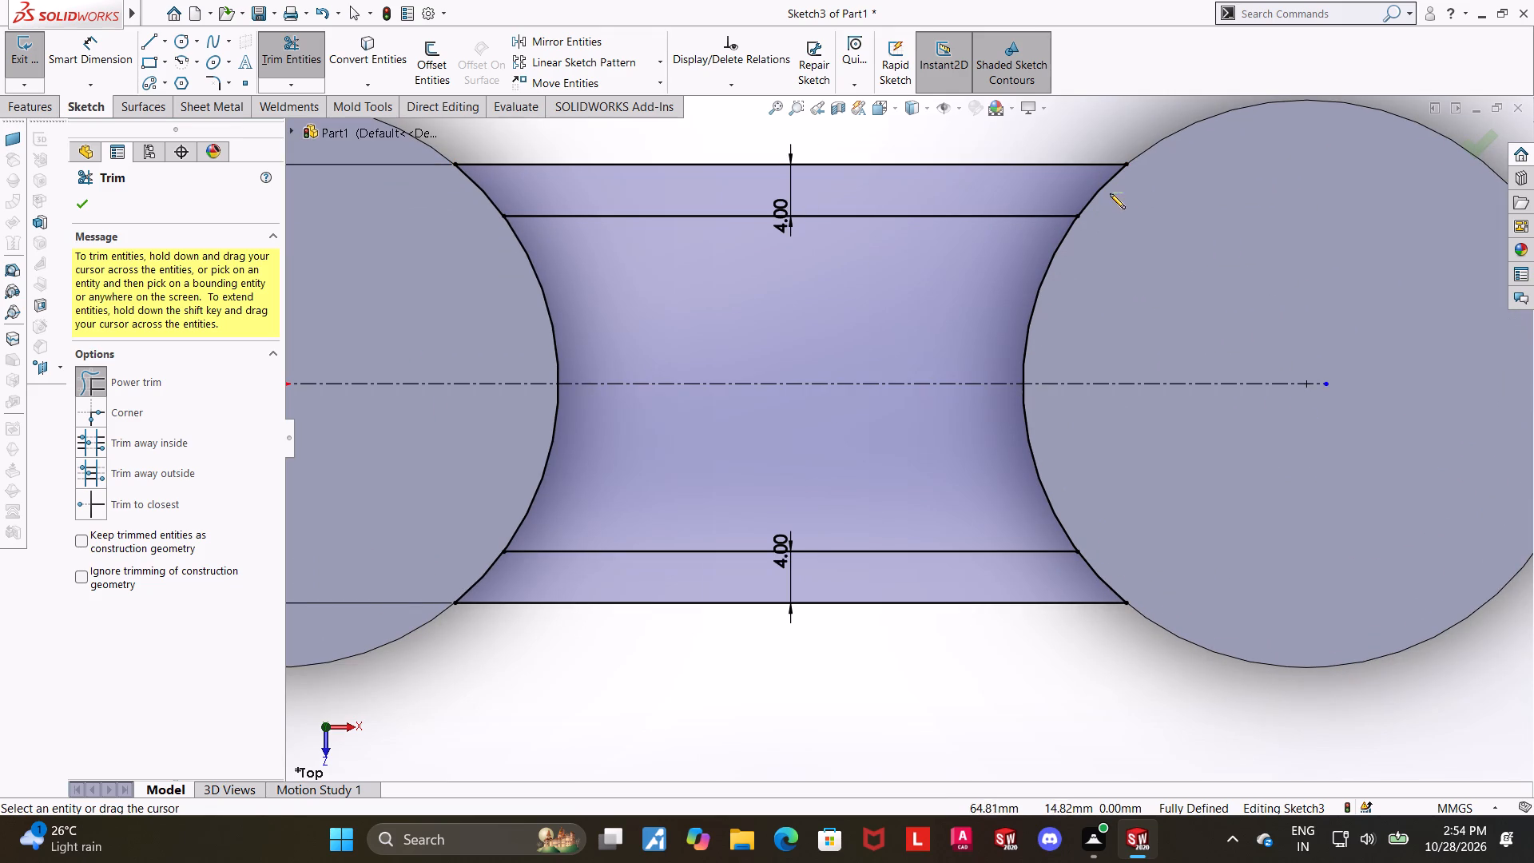
Trim the middle sections of both arcs between the two offset lines, leaving two separate closed wall profiles.
click(1079, 301)
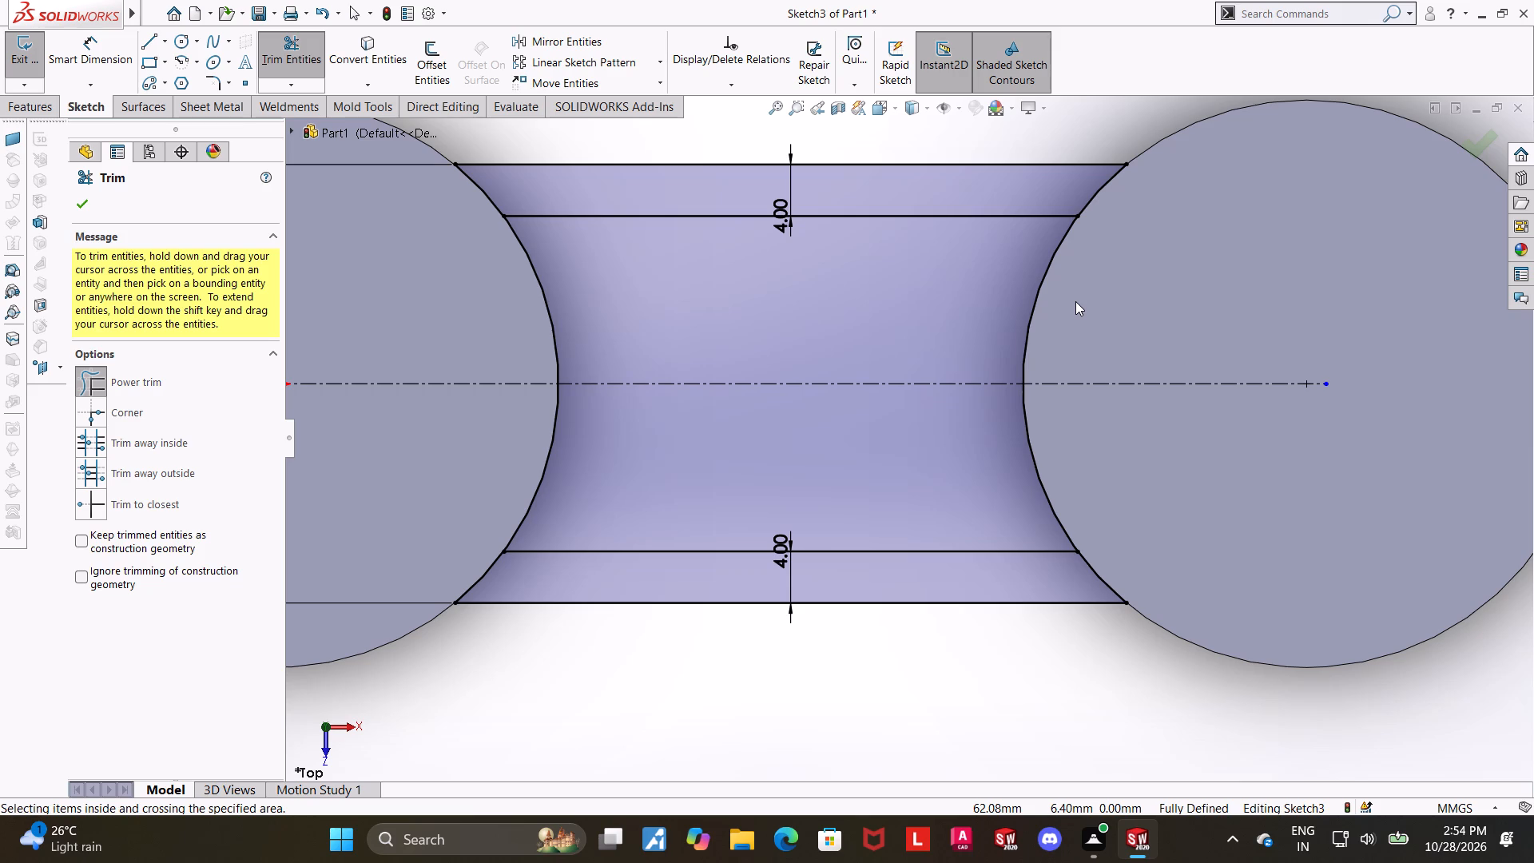
drag(1075, 301, 344, 280)
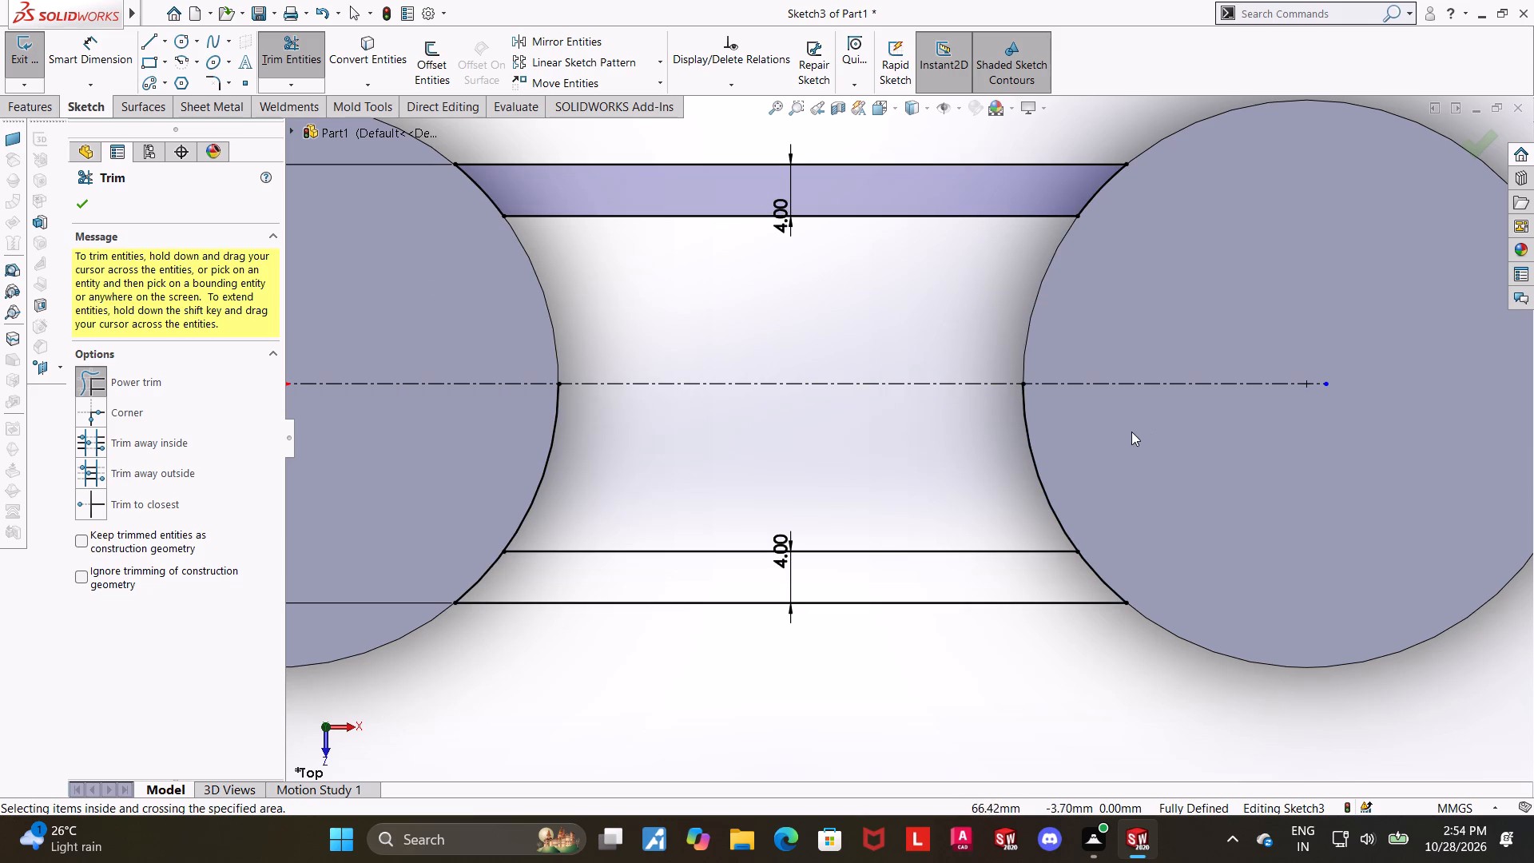
drag(1131, 431, 465, 431)
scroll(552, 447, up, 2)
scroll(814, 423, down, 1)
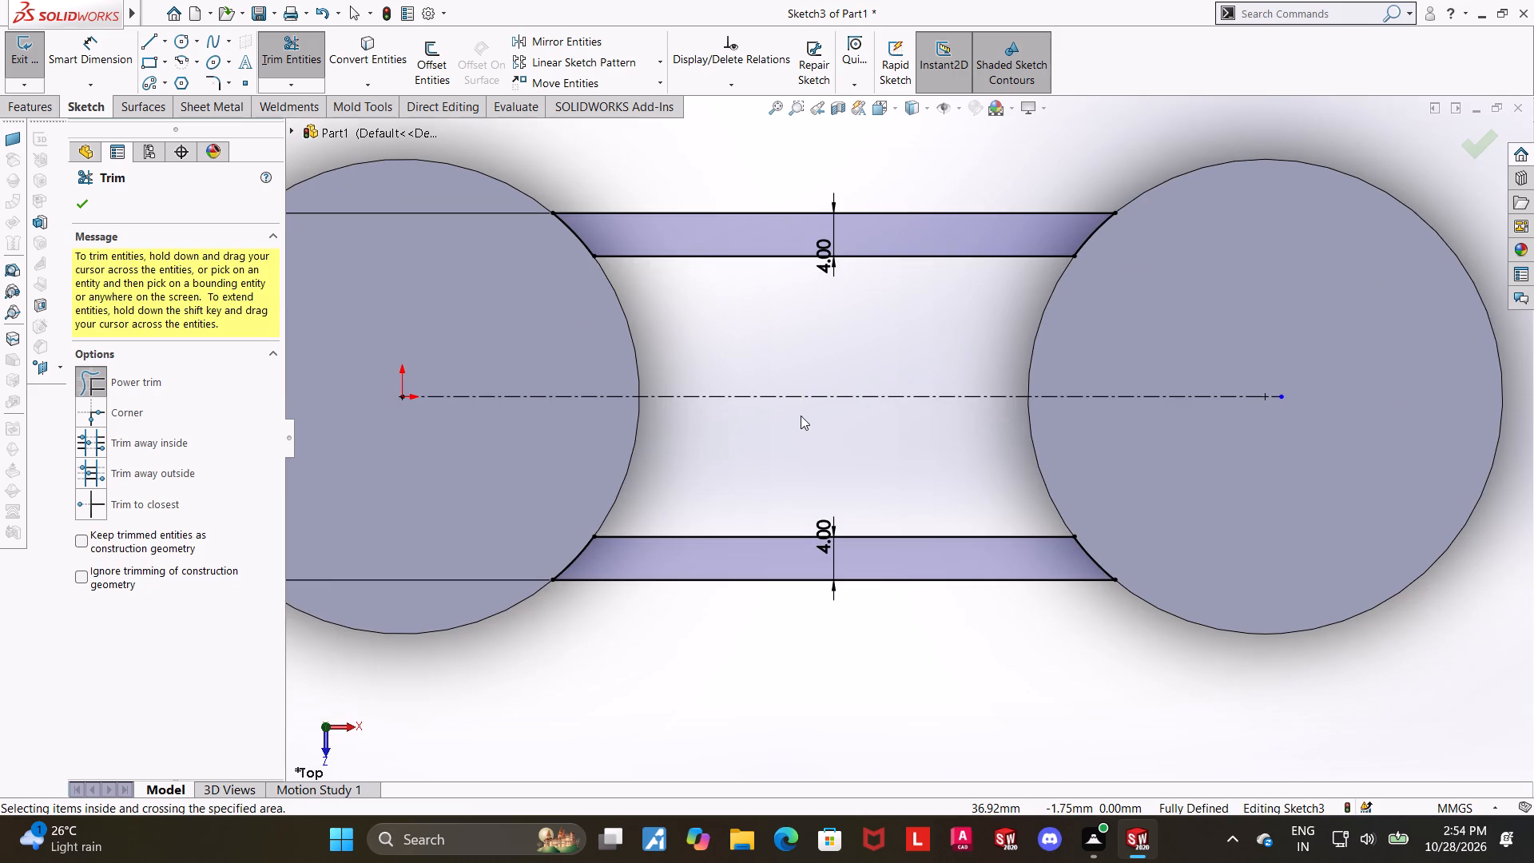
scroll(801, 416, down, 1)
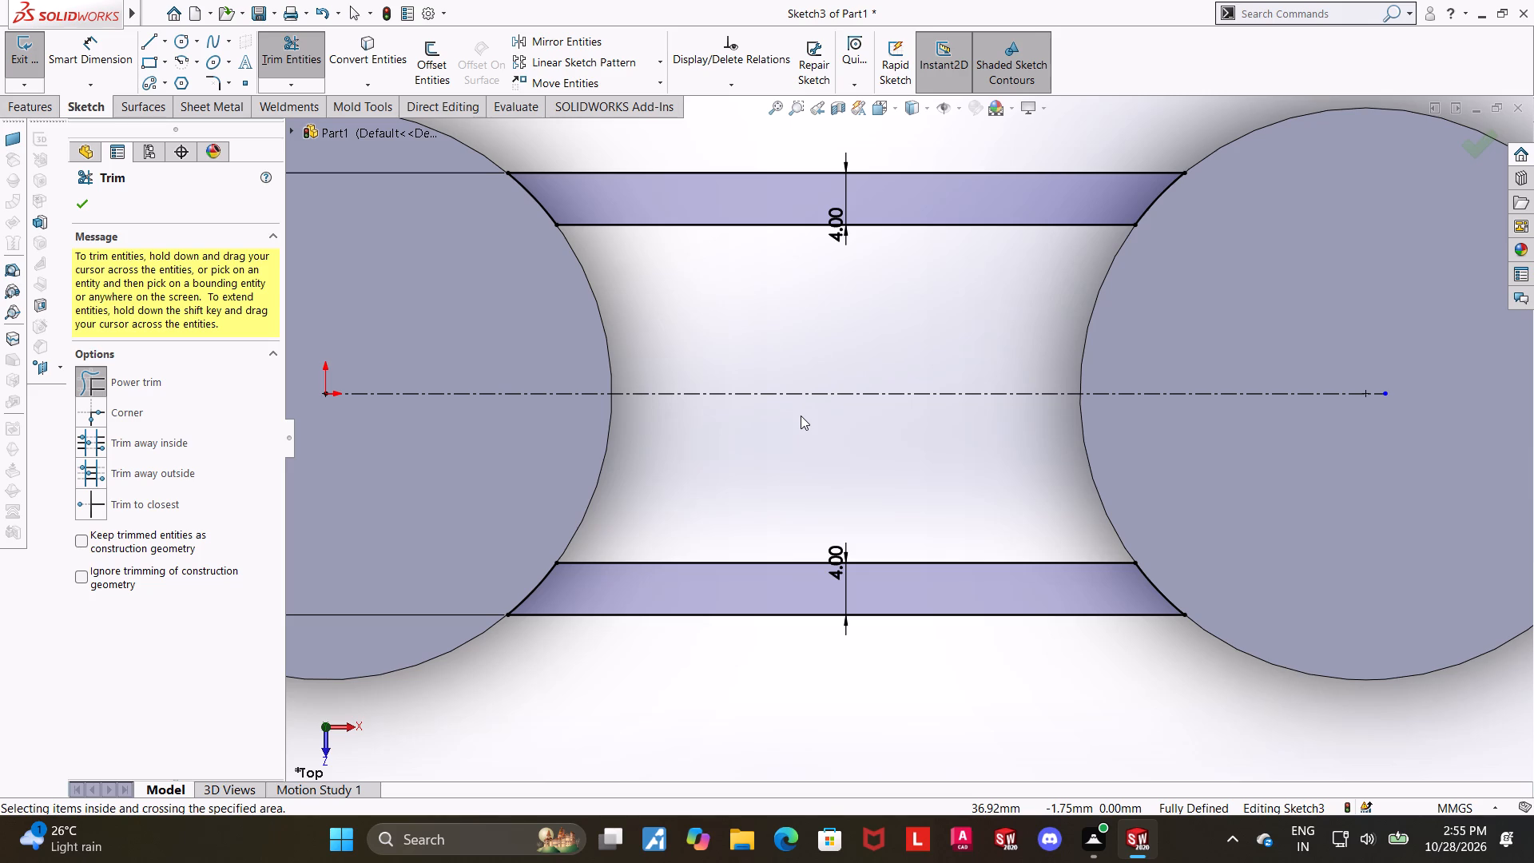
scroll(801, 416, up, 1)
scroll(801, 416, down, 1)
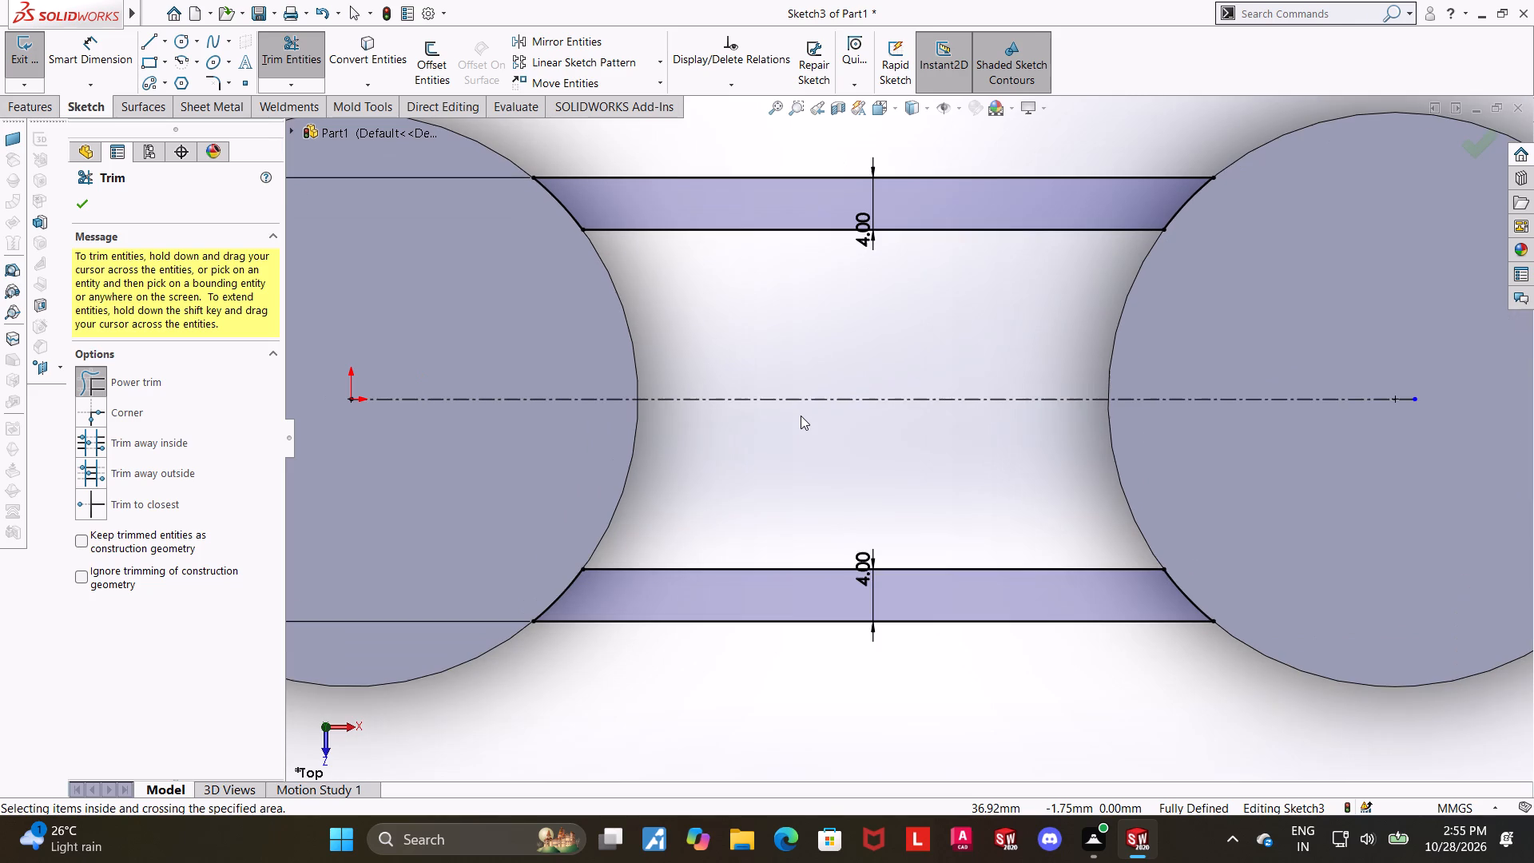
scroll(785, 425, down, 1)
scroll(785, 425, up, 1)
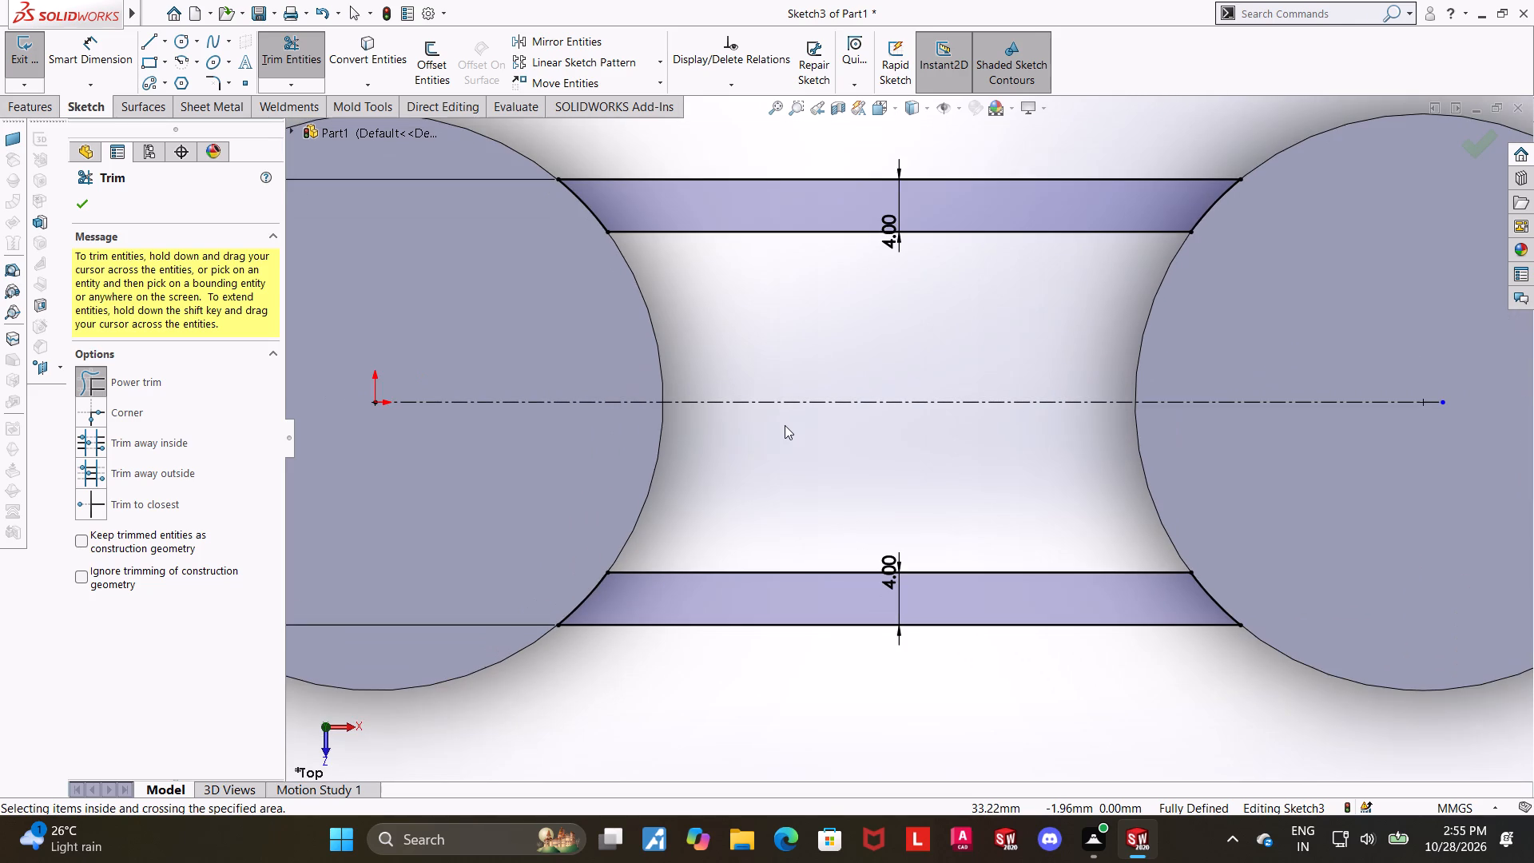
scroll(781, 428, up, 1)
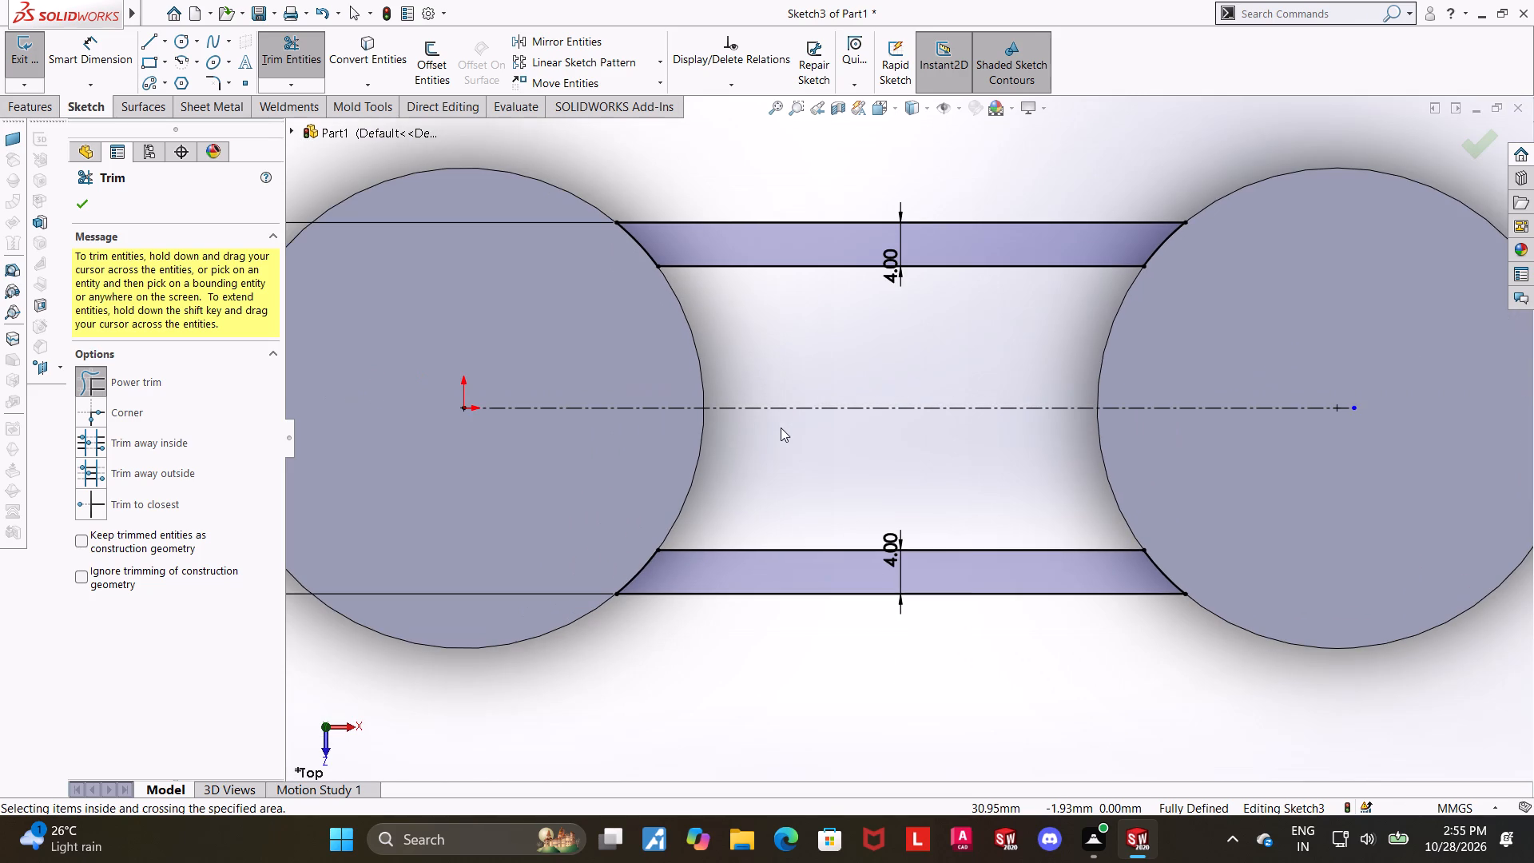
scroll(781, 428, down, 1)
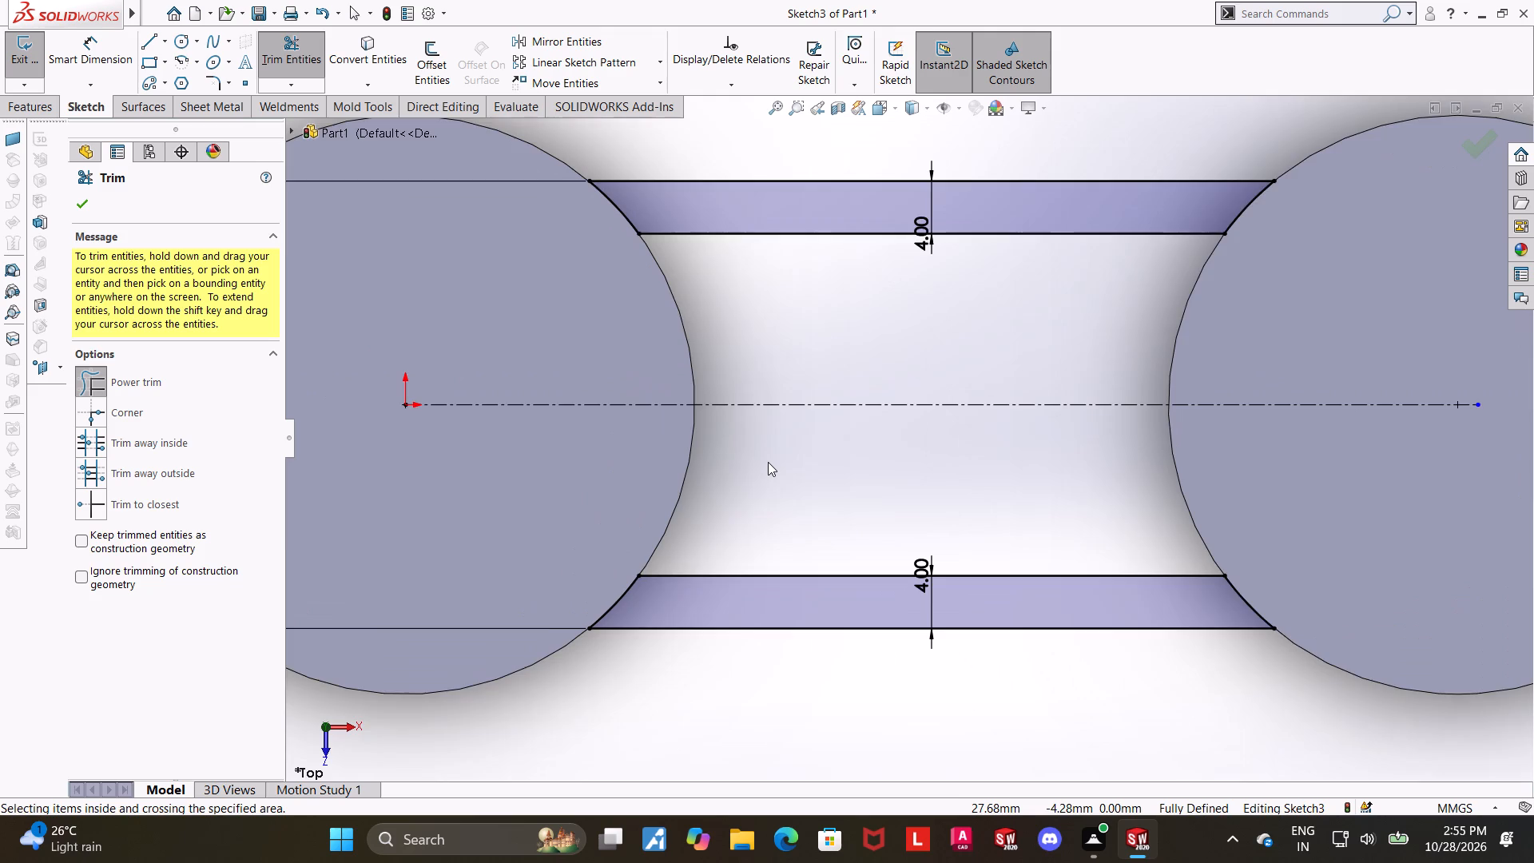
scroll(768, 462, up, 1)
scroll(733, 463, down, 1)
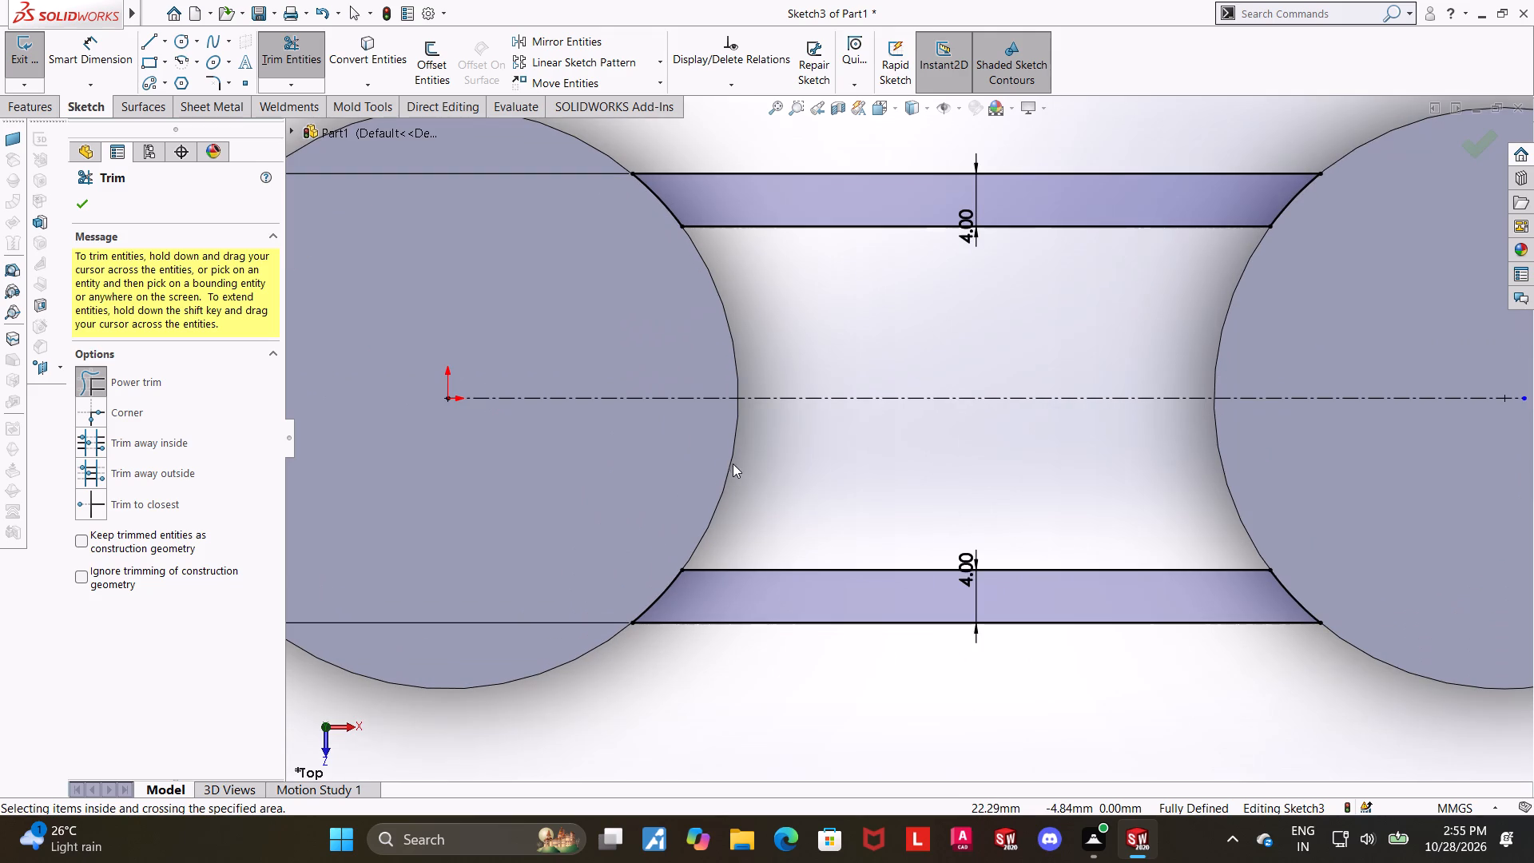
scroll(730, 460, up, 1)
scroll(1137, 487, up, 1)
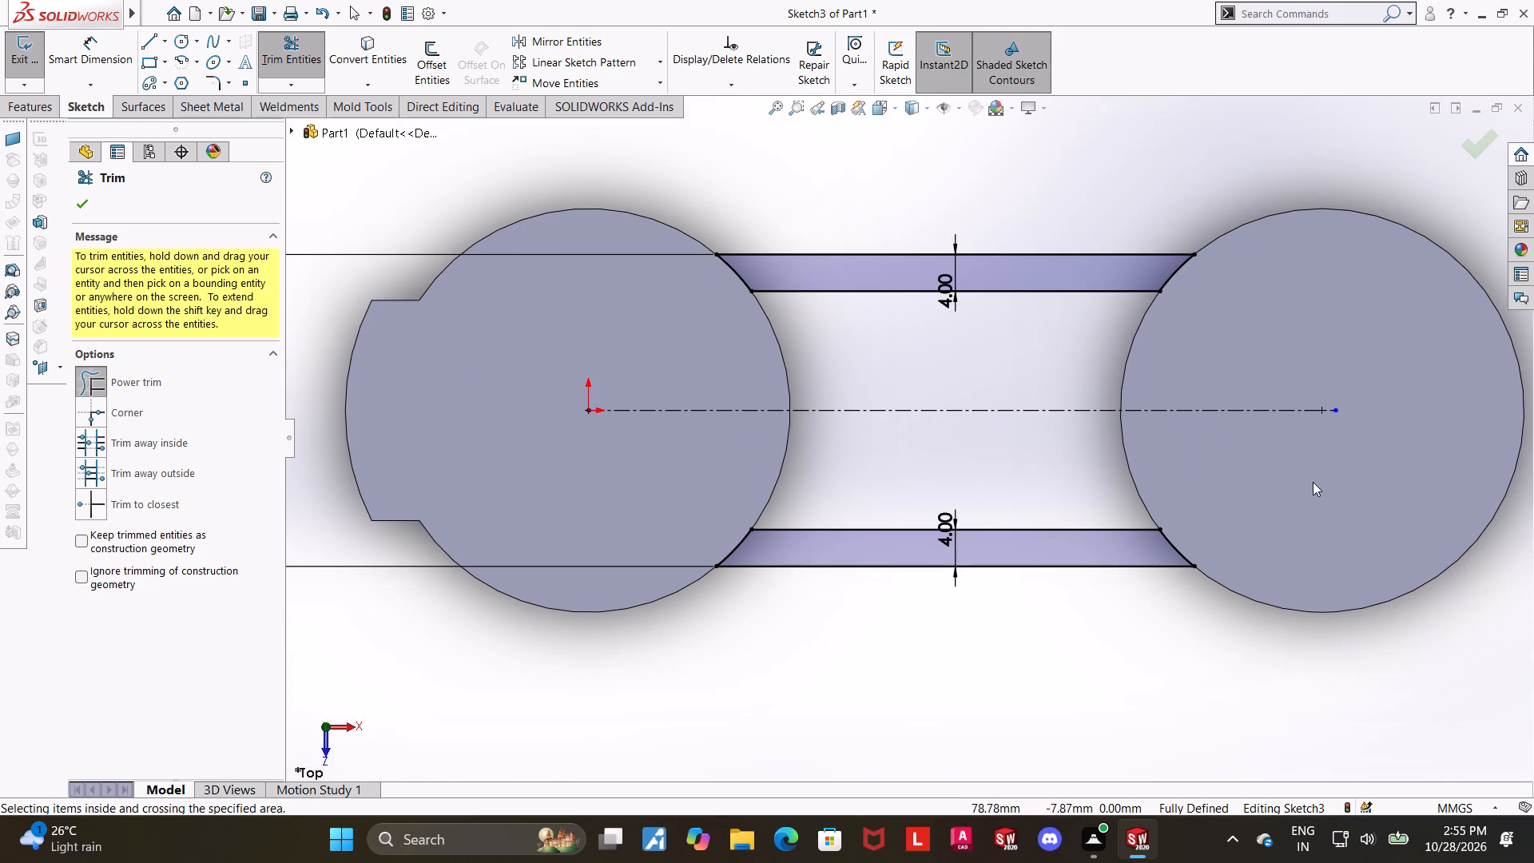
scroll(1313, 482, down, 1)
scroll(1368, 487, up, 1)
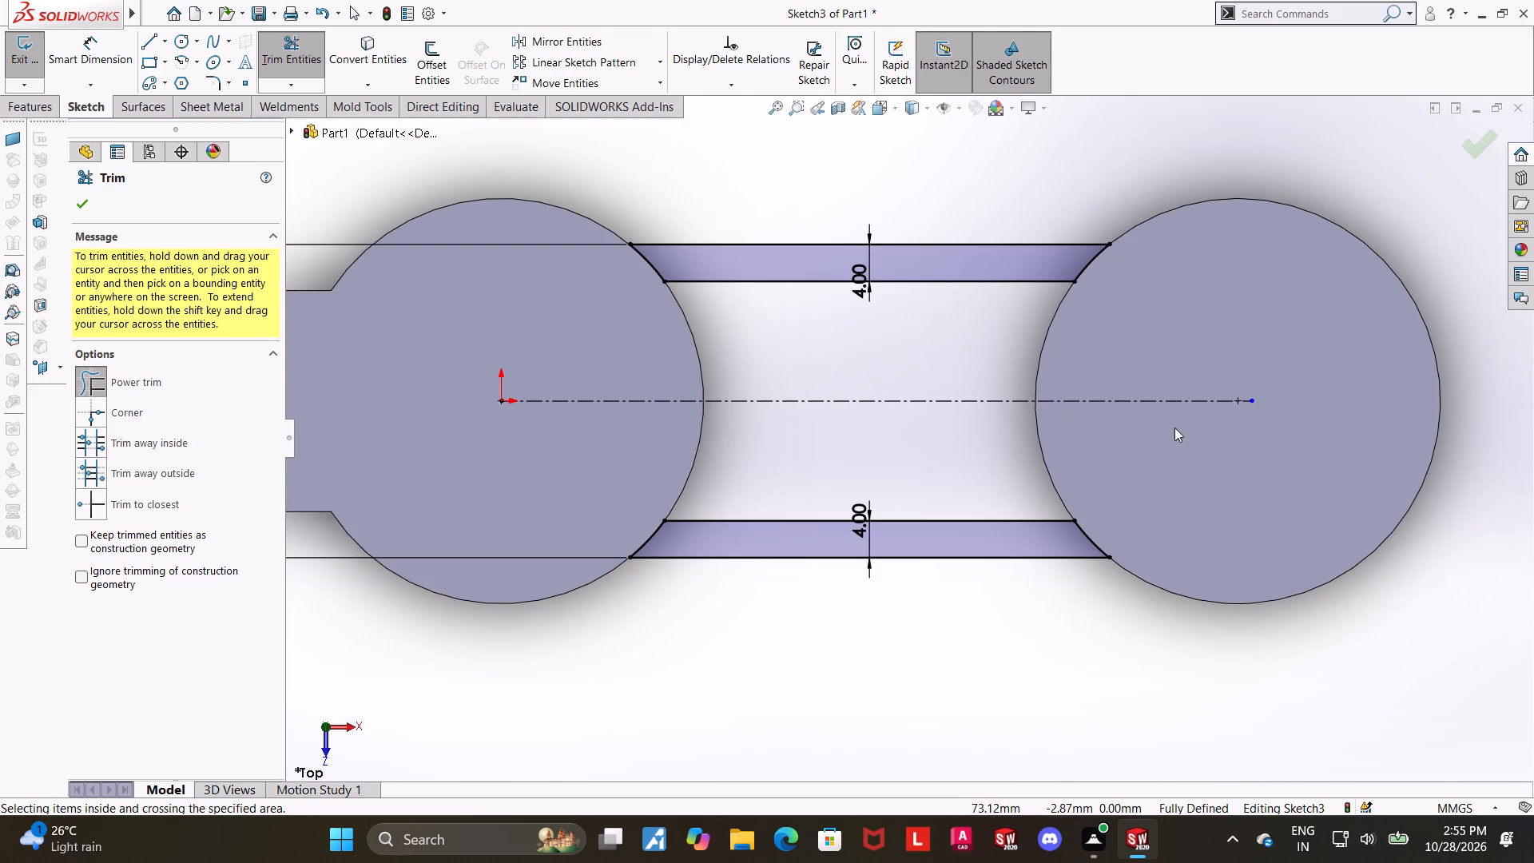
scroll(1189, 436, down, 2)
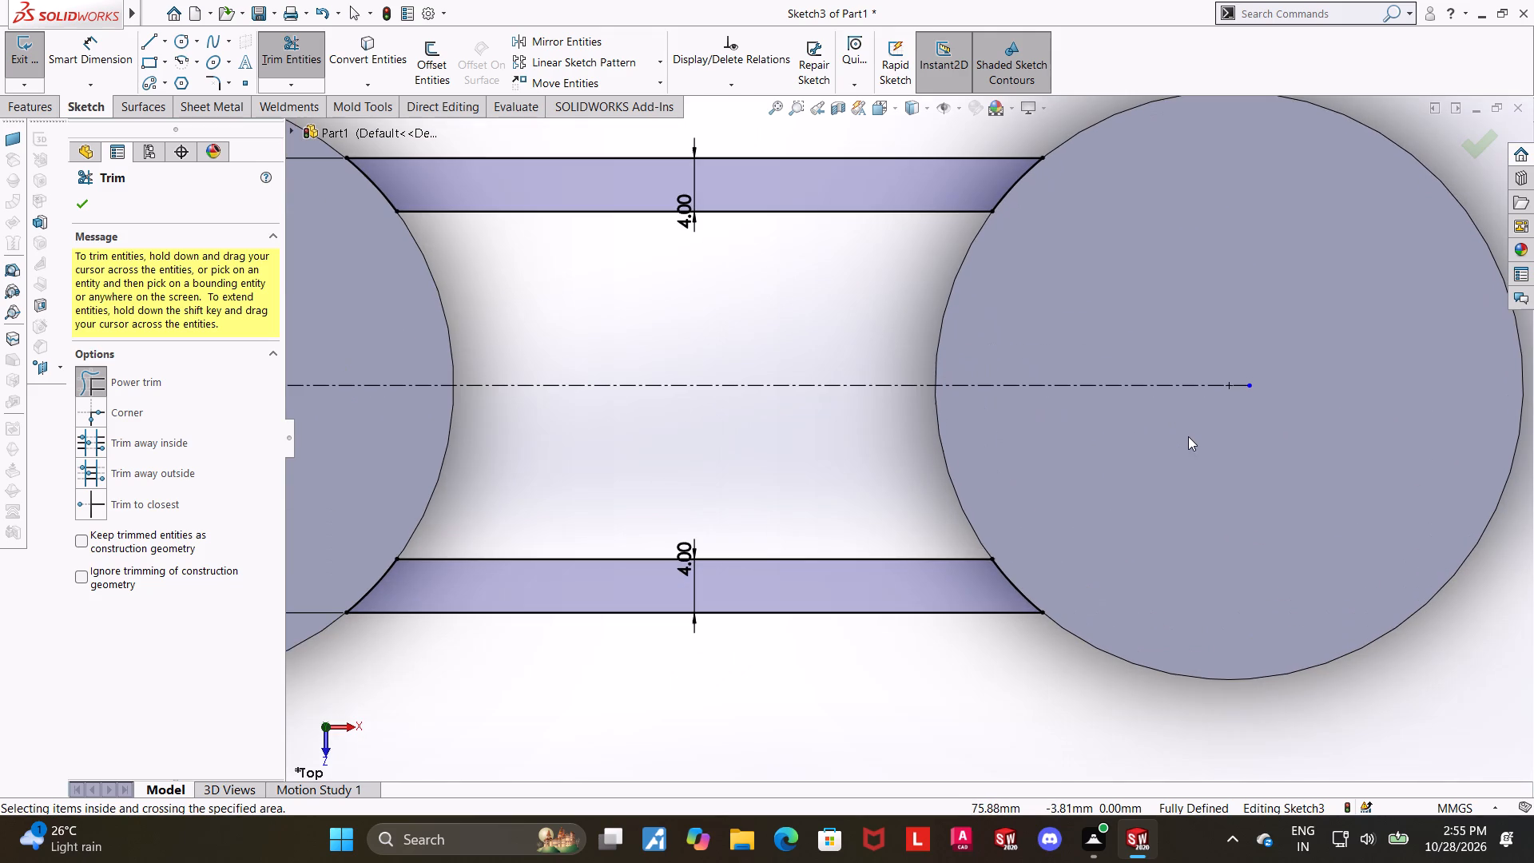
Draw a 36 mm horizontal line along the centreline between the facing edges of the two bosses.
scroll(1188, 436, up, 1)
scroll(1110, 390, down, 1)
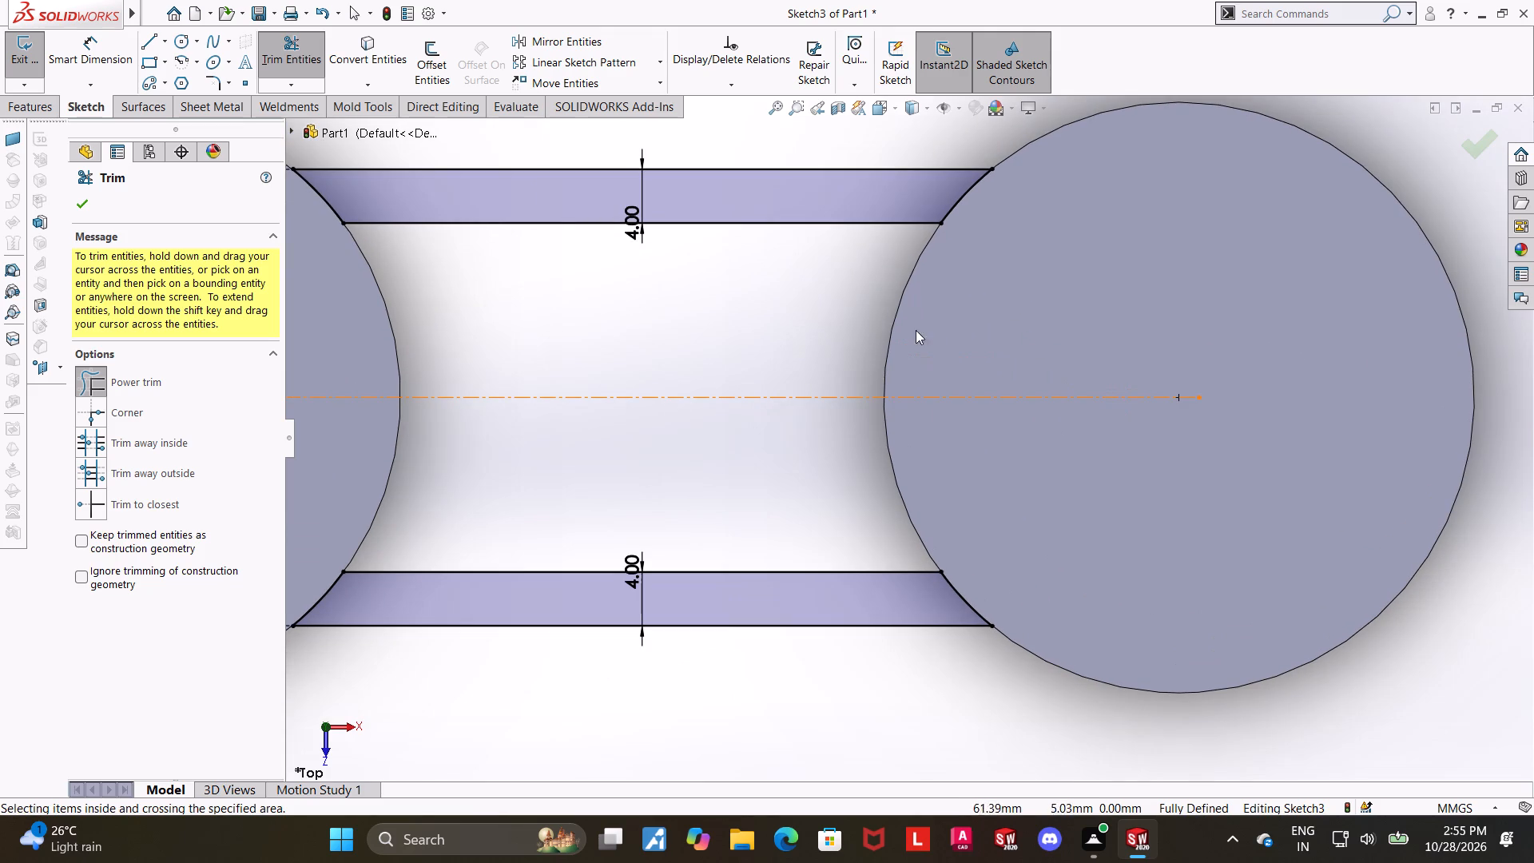
scroll(586, 297, up, 1)
key(Escape)
double_click(153, 40)
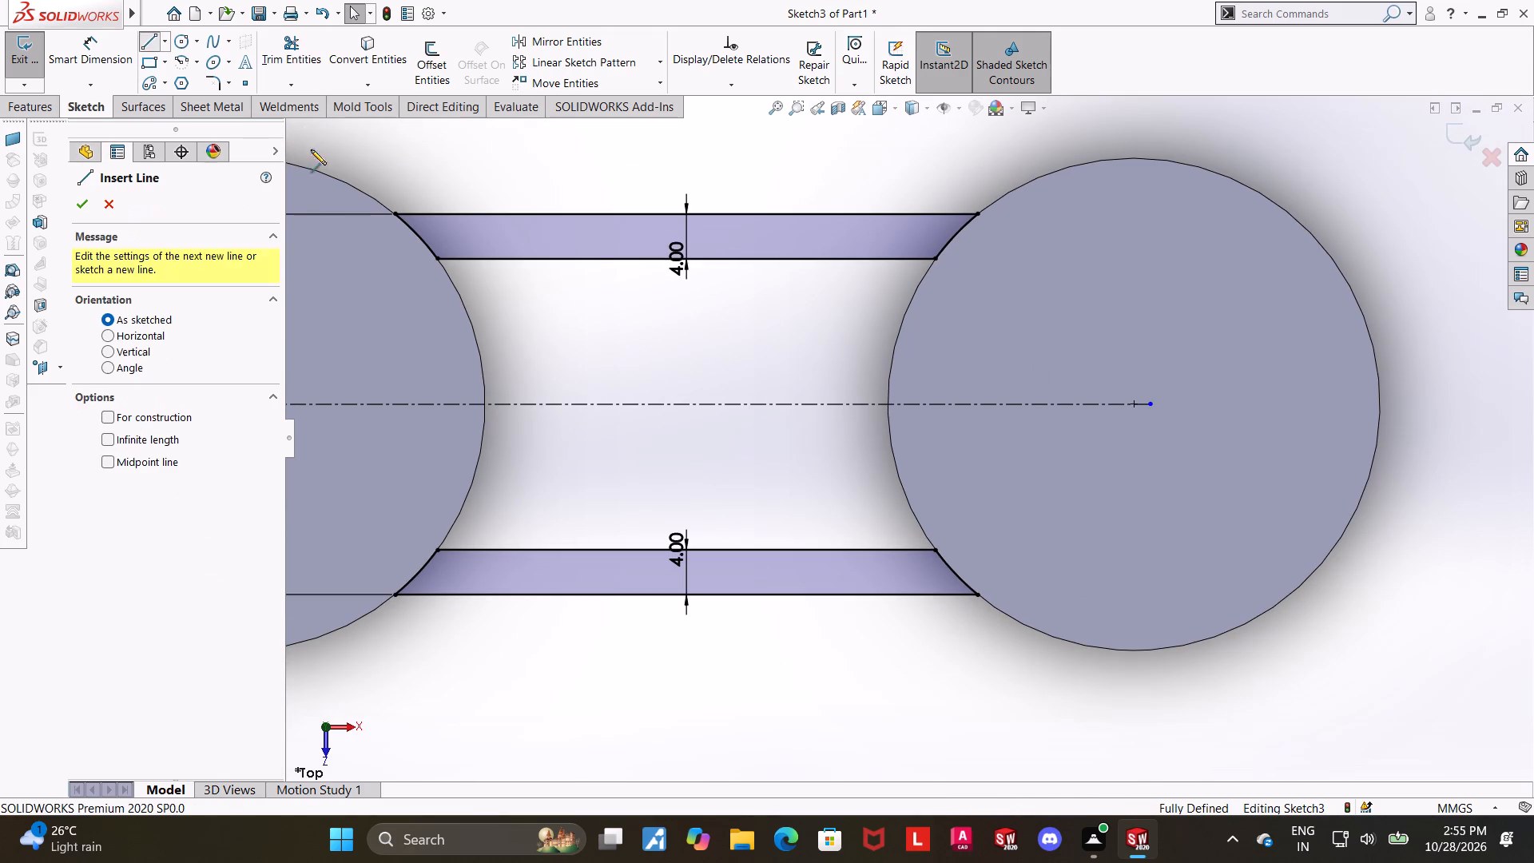
click(489, 406)
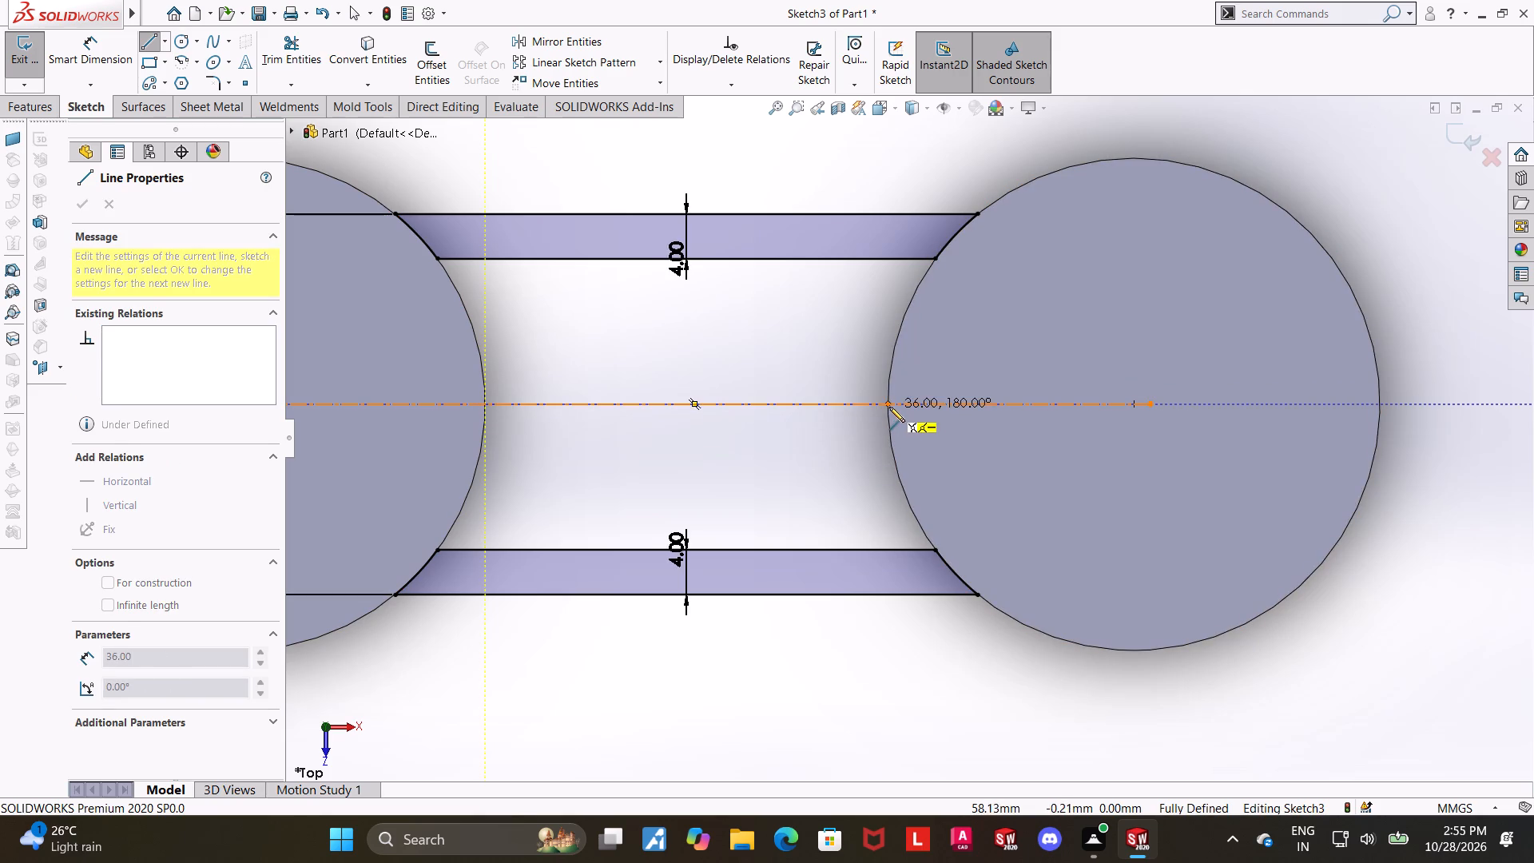
click(888, 407)
key(Escape)
key(Escape)
Offset the horizontal middle line by 1 mm in both directions.
click(817, 404)
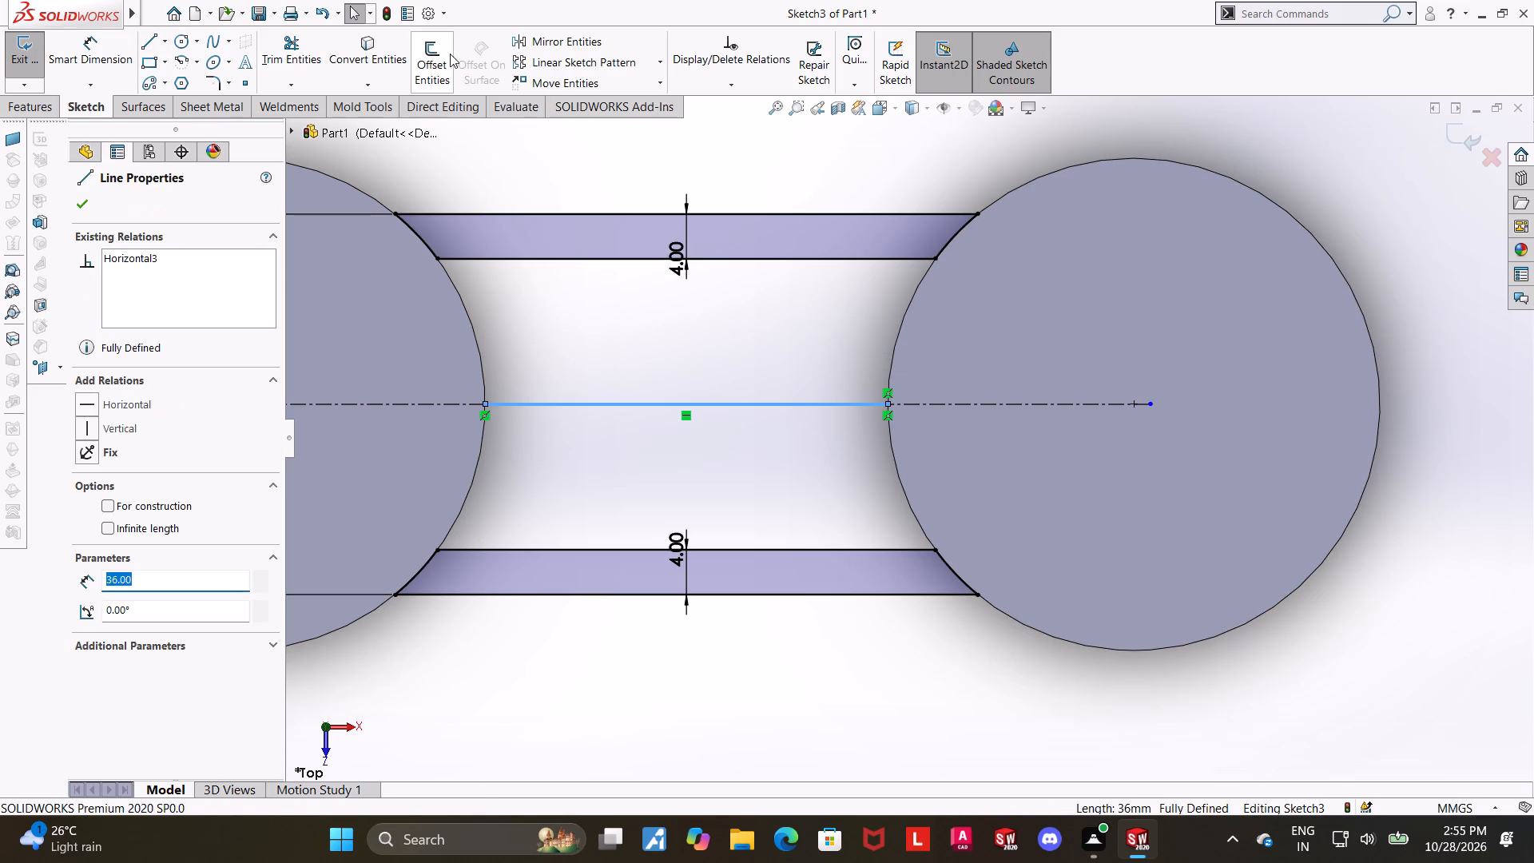
click(444, 54)
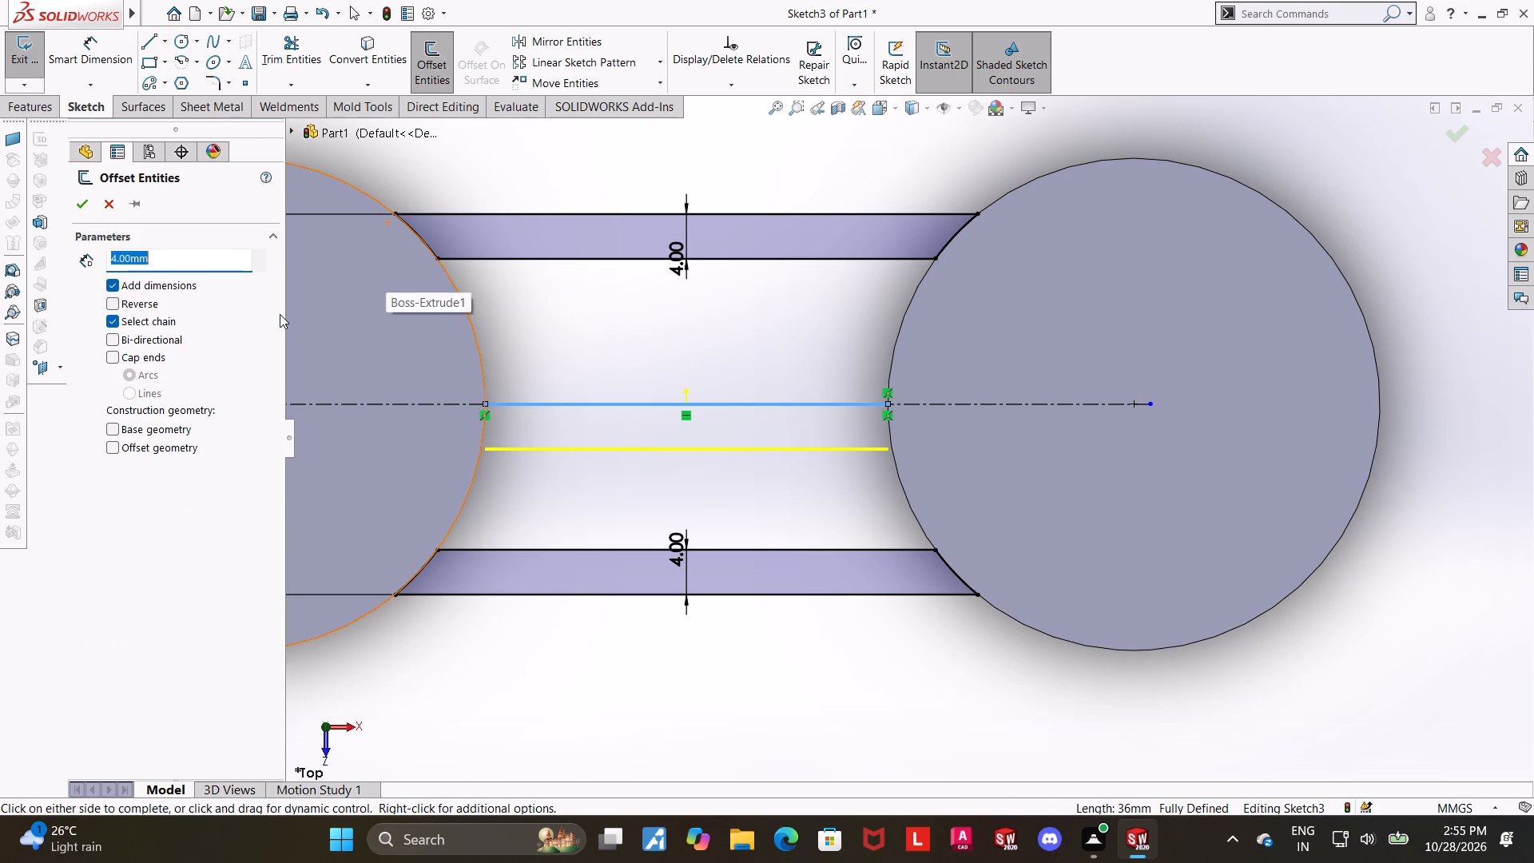
key(1)
key(Return)
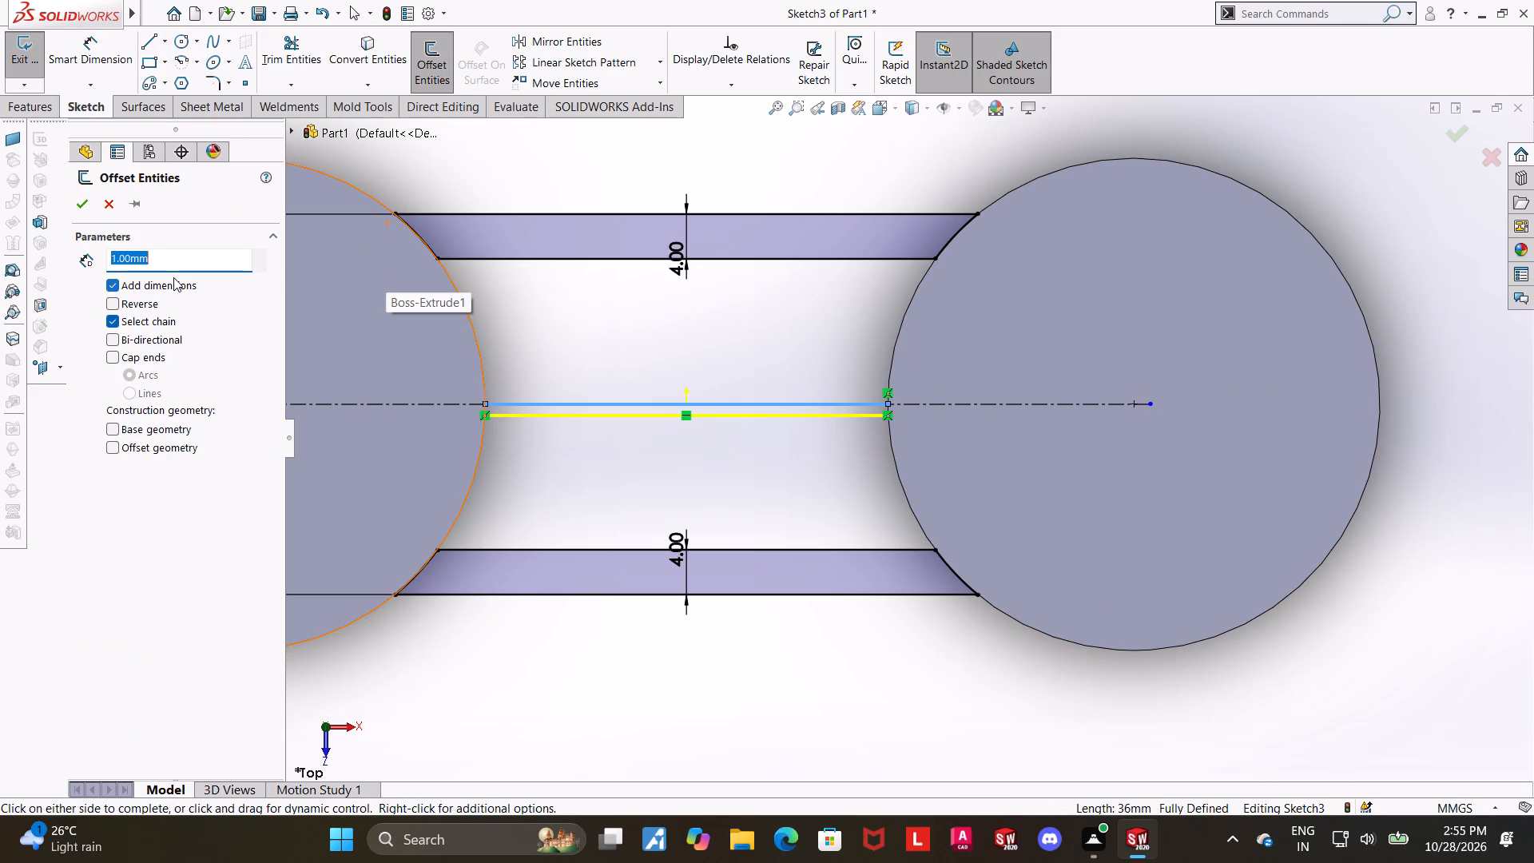
click(112, 337)
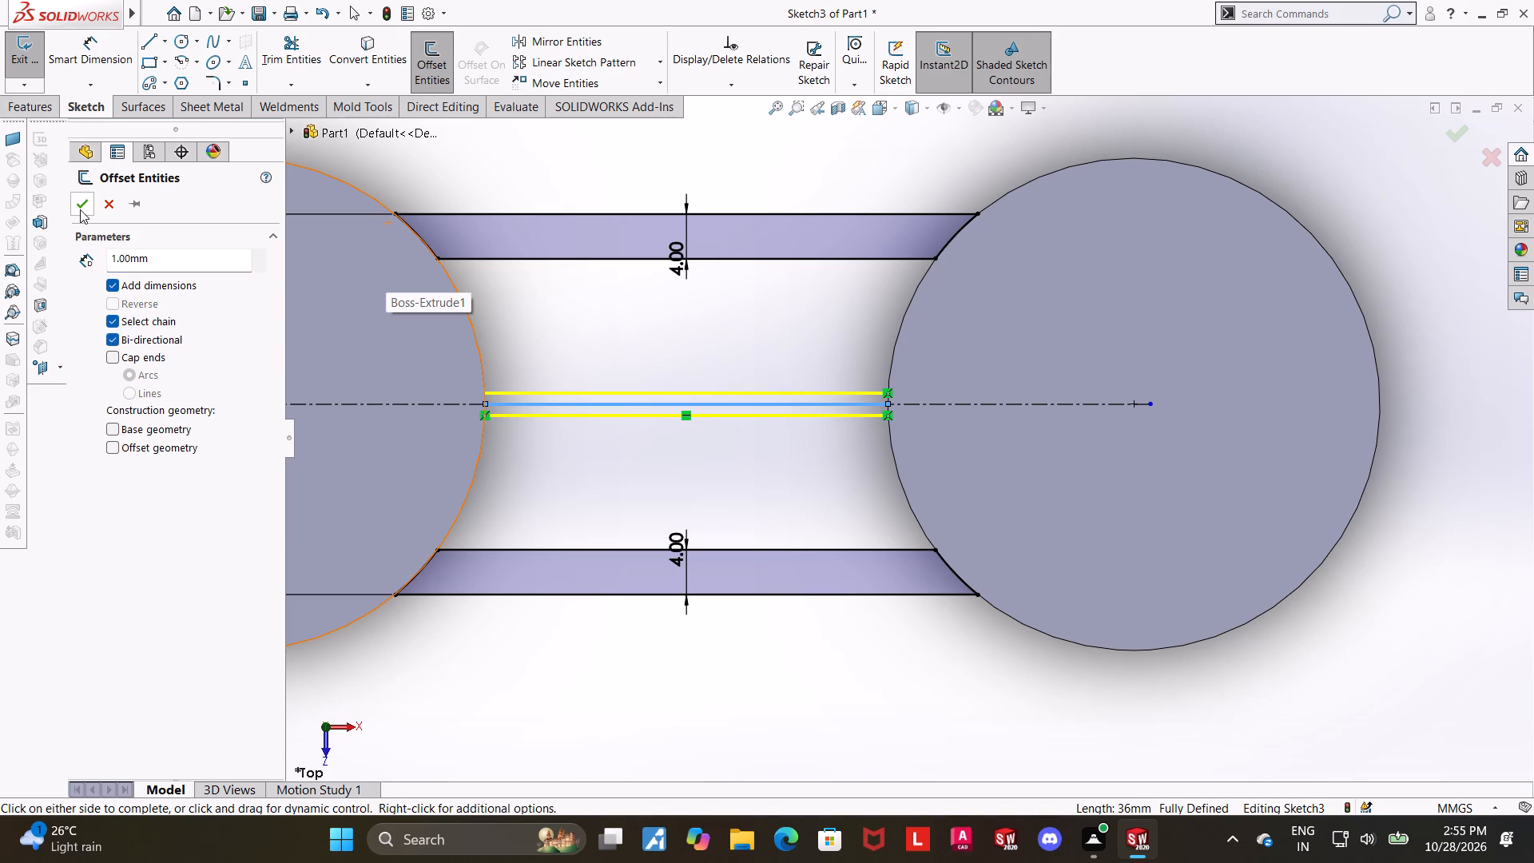
click(80, 208)
click(814, 660)
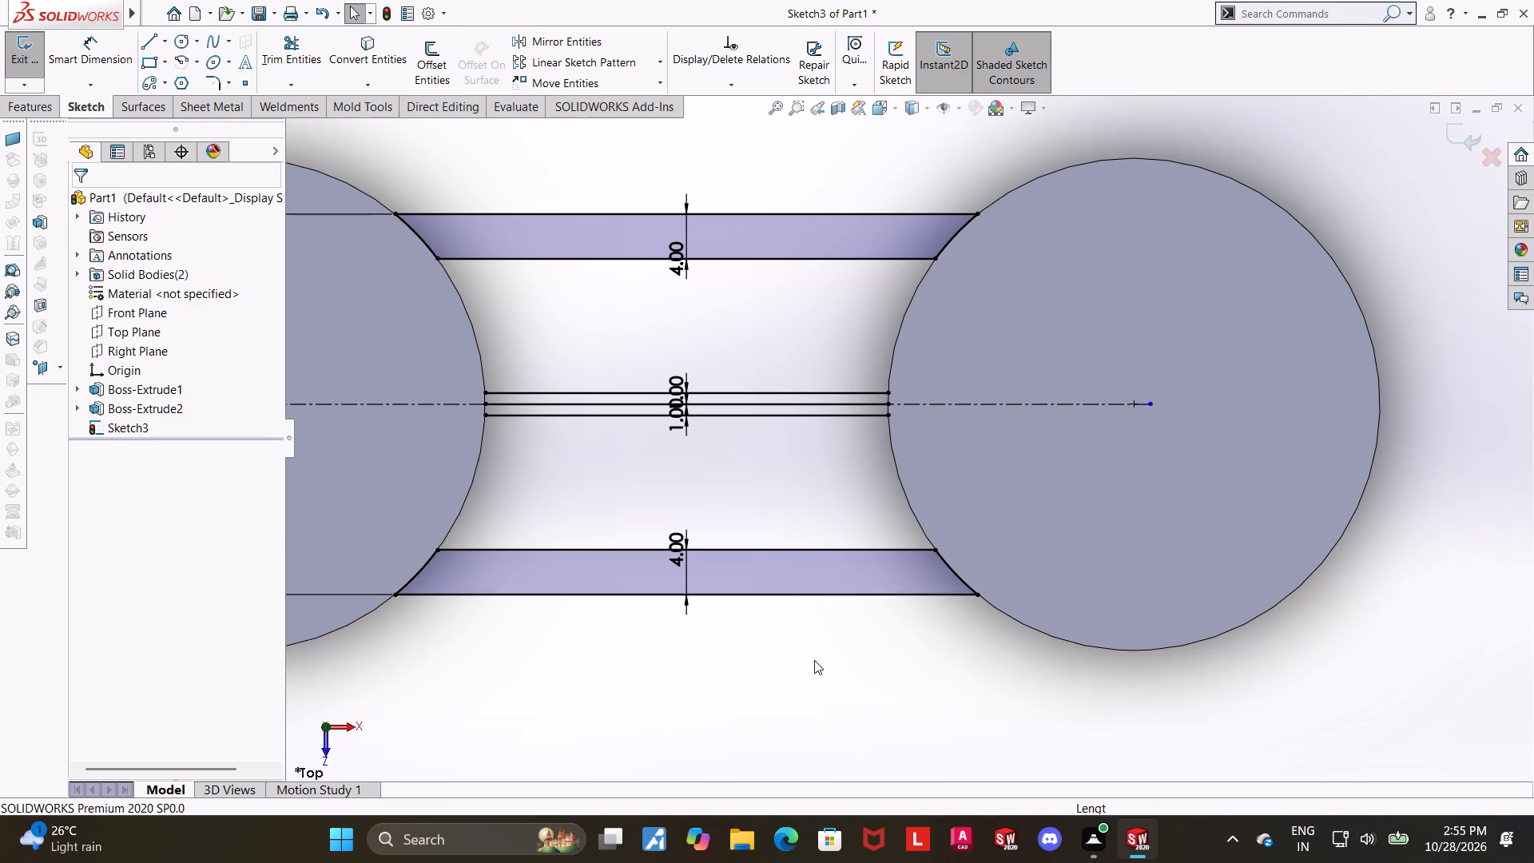
Draw a 34 mm vertical line joining the midpoints of the two walls' outer lines.
click(149, 42)
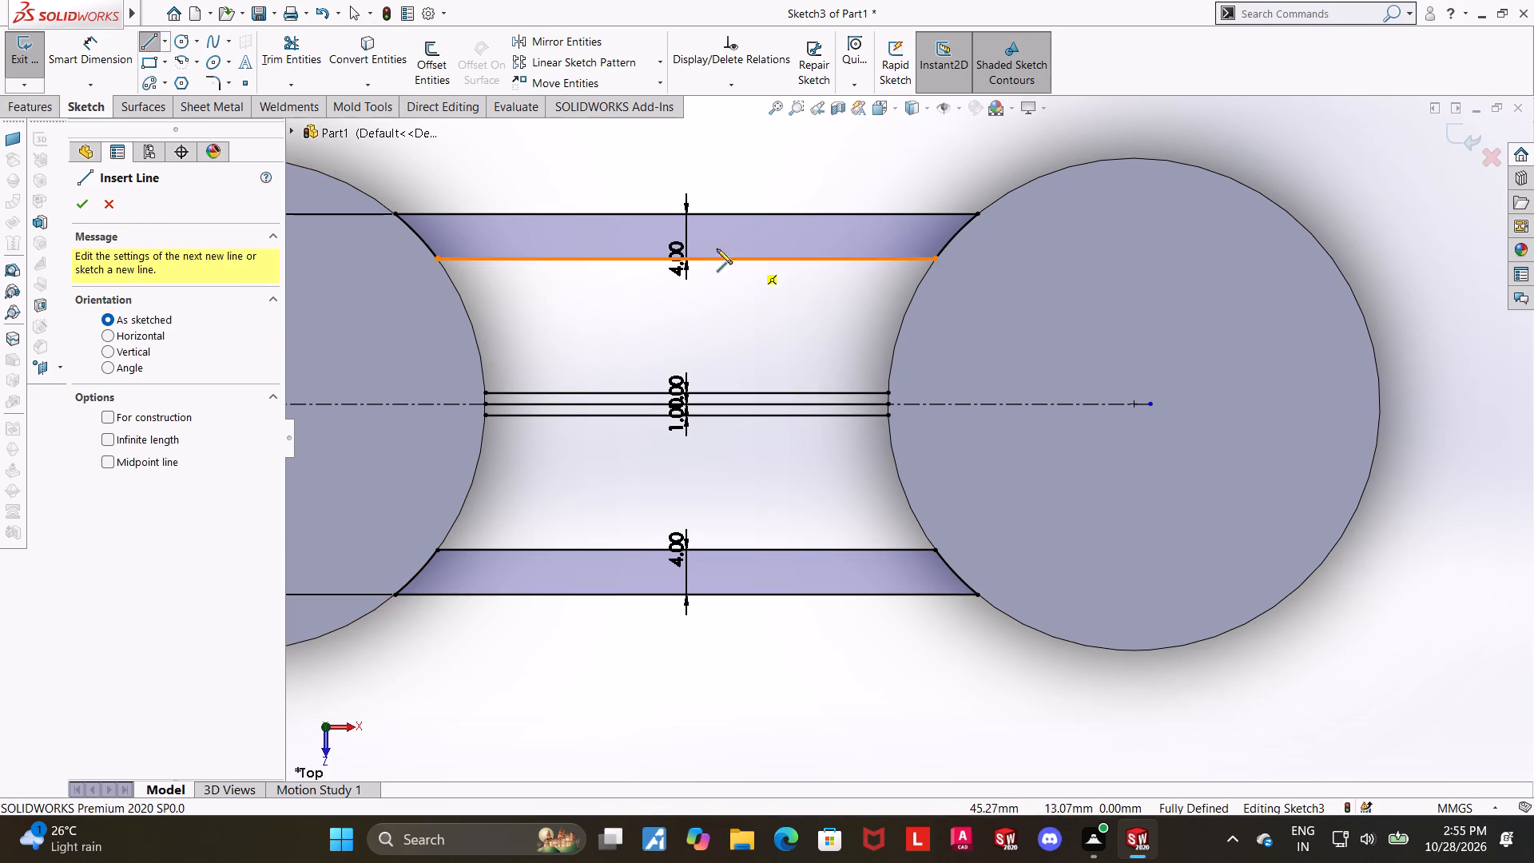
click(686, 214)
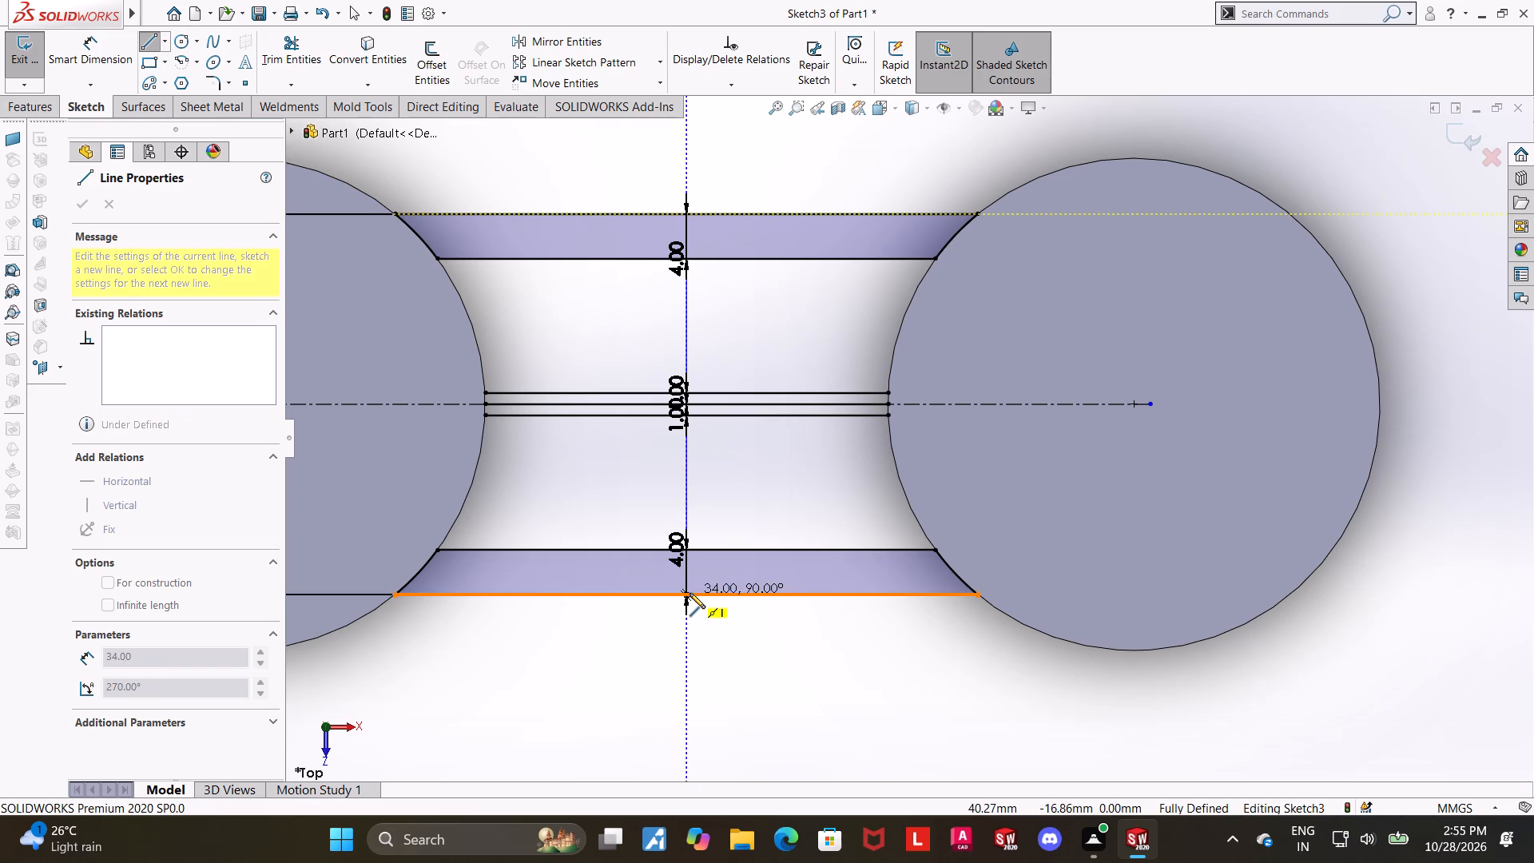
click(690, 593)
key(Escape)
Offset the vertical middle line by 1 mm in both directions.
click(688, 491)
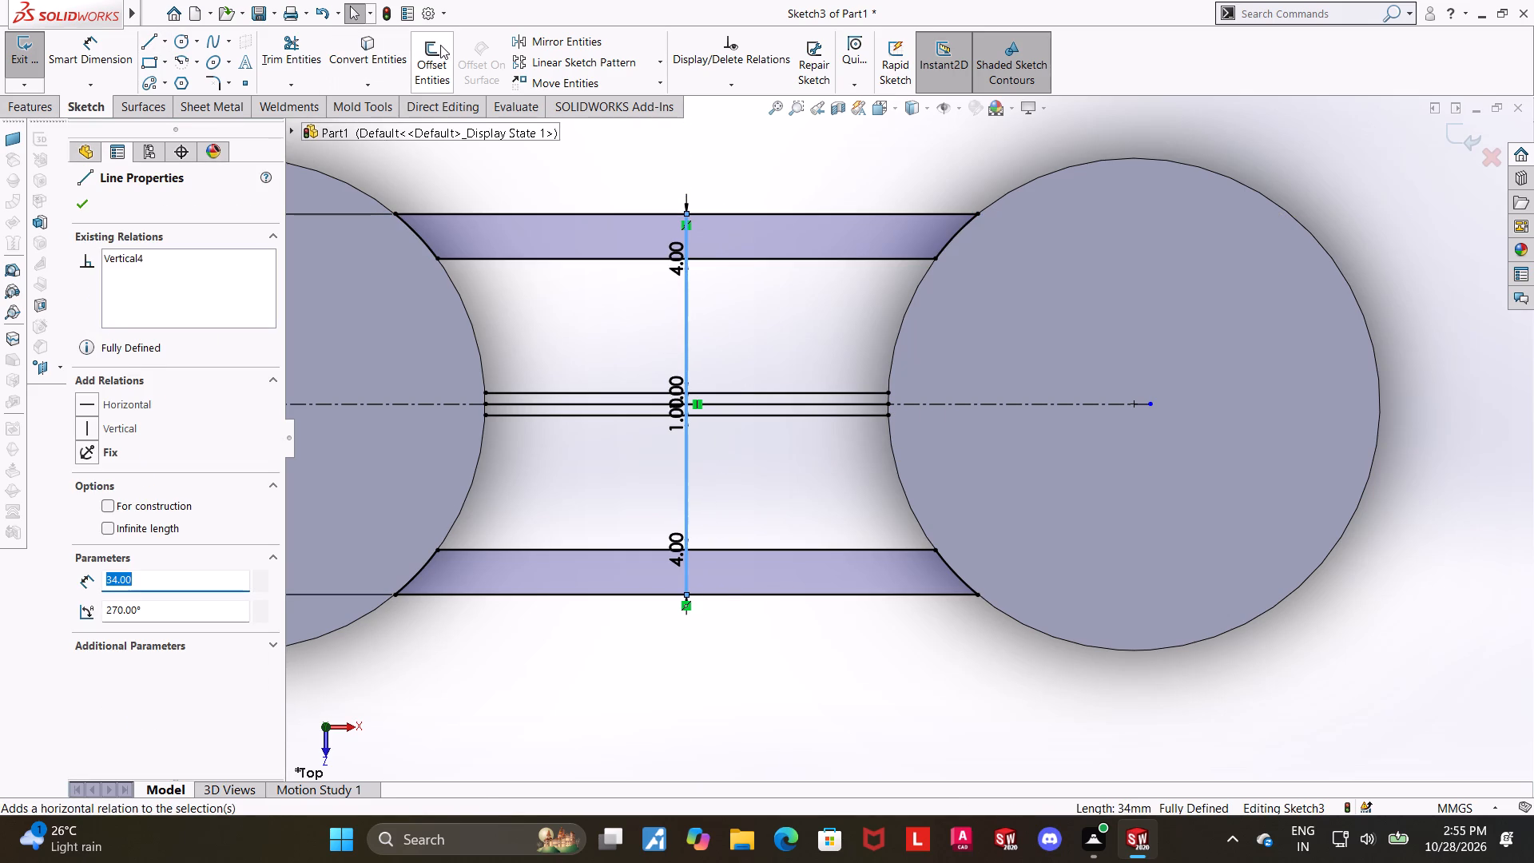
click(440, 45)
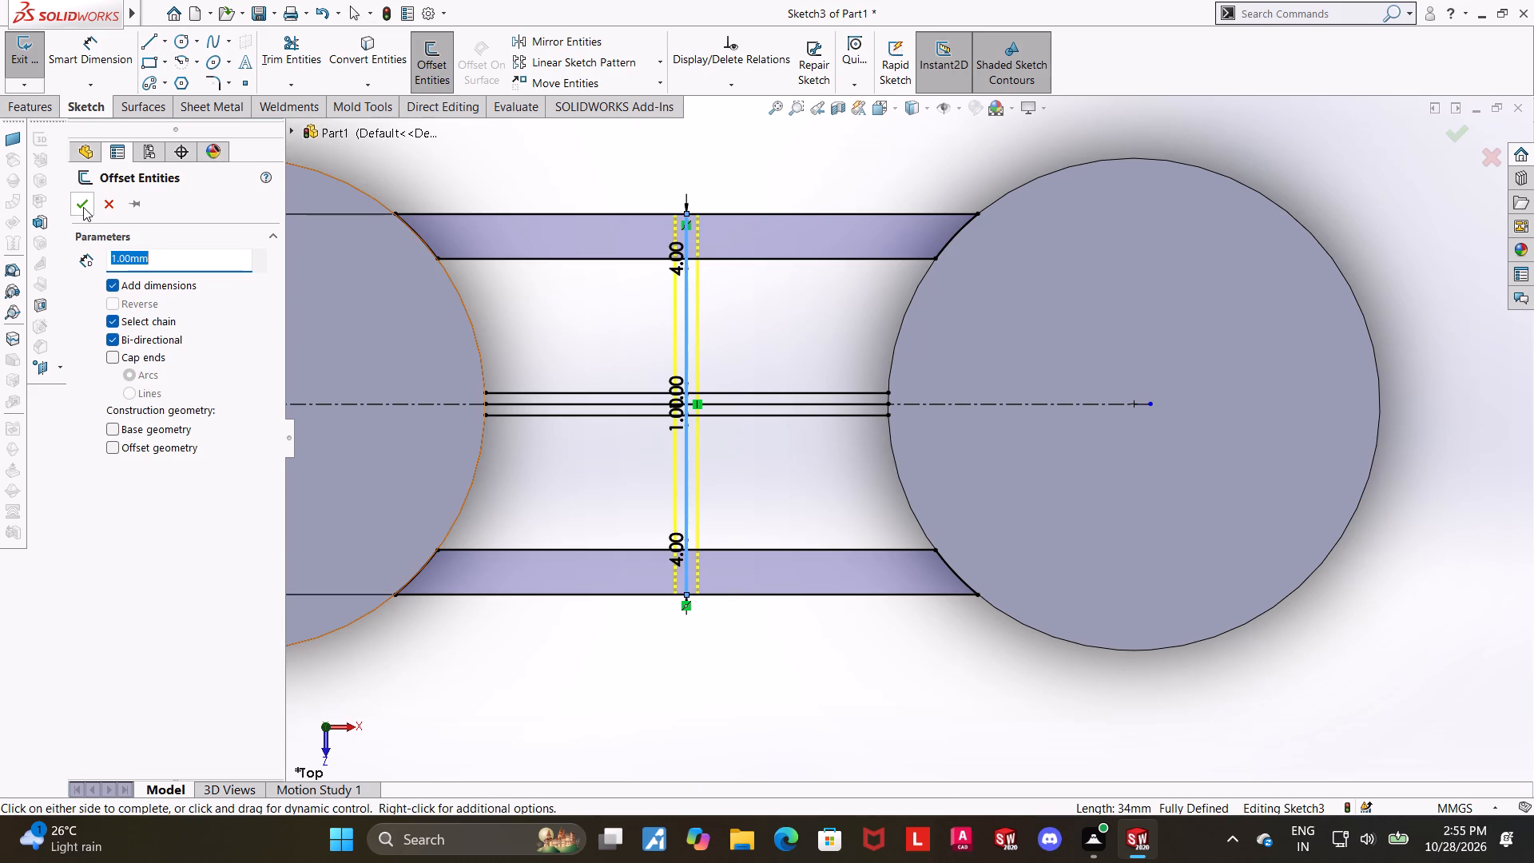
click(83, 207)
Convert the original vertical and horizontal middle lines to construction geometry.
scroll(706, 464, down, 3)
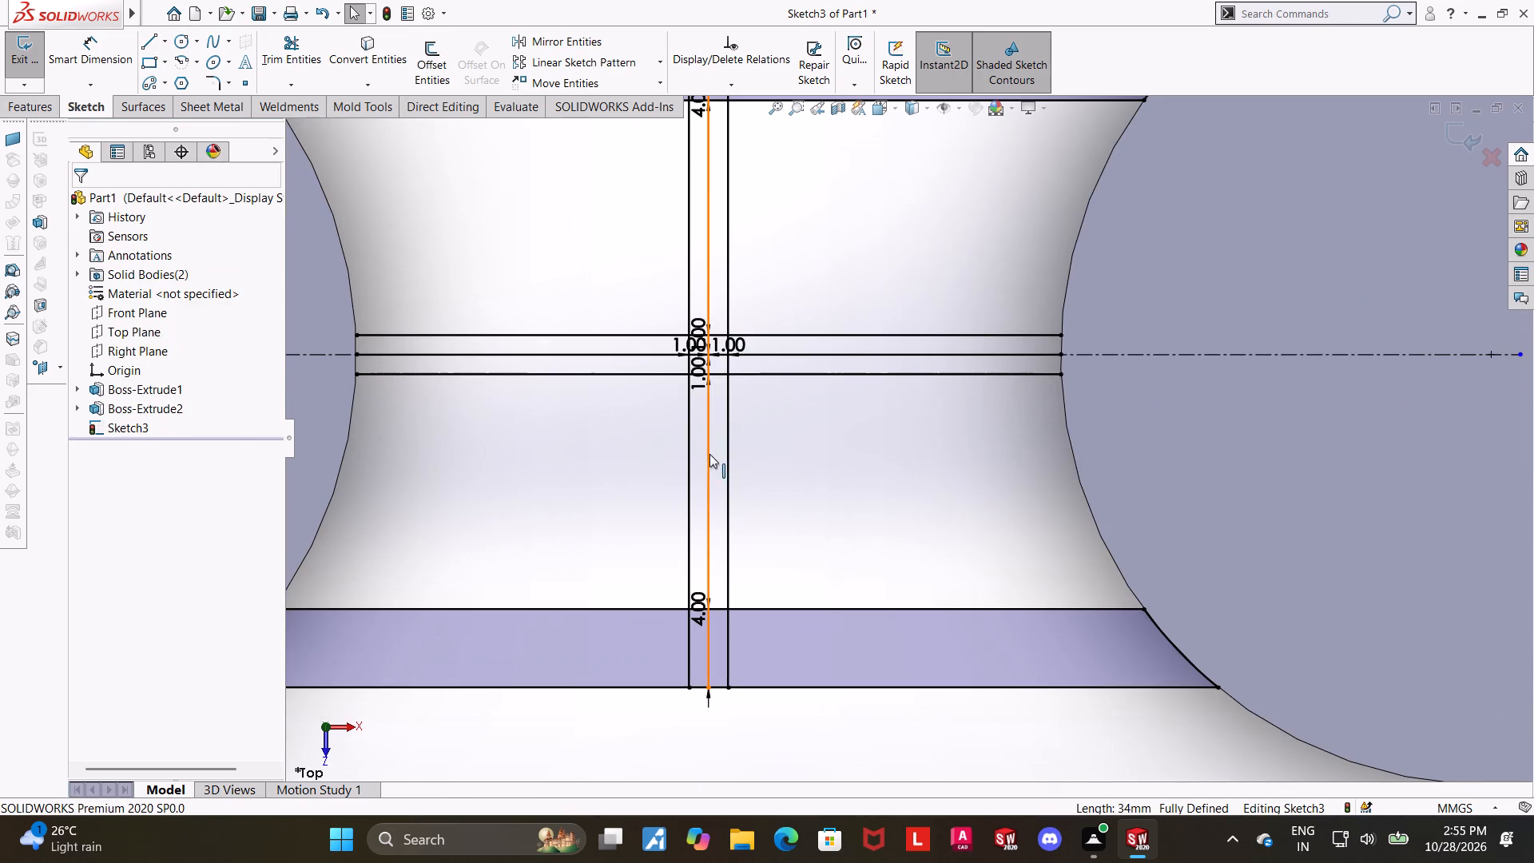
click(709, 453)
click(786, 407)
click(834, 456)
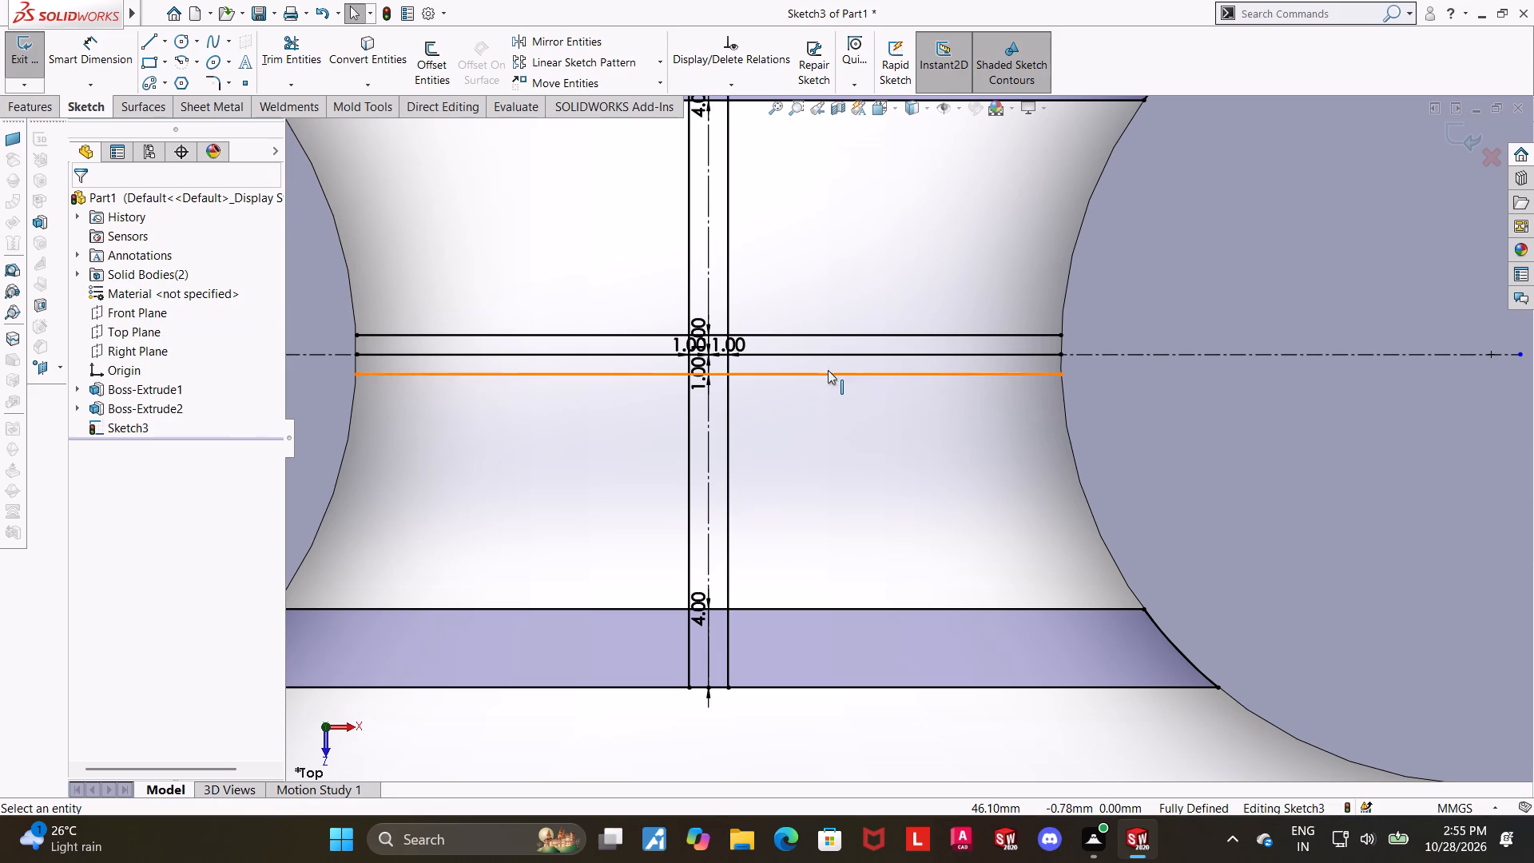
click(823, 352)
click(888, 310)
scroll(885, 336, up, 3)
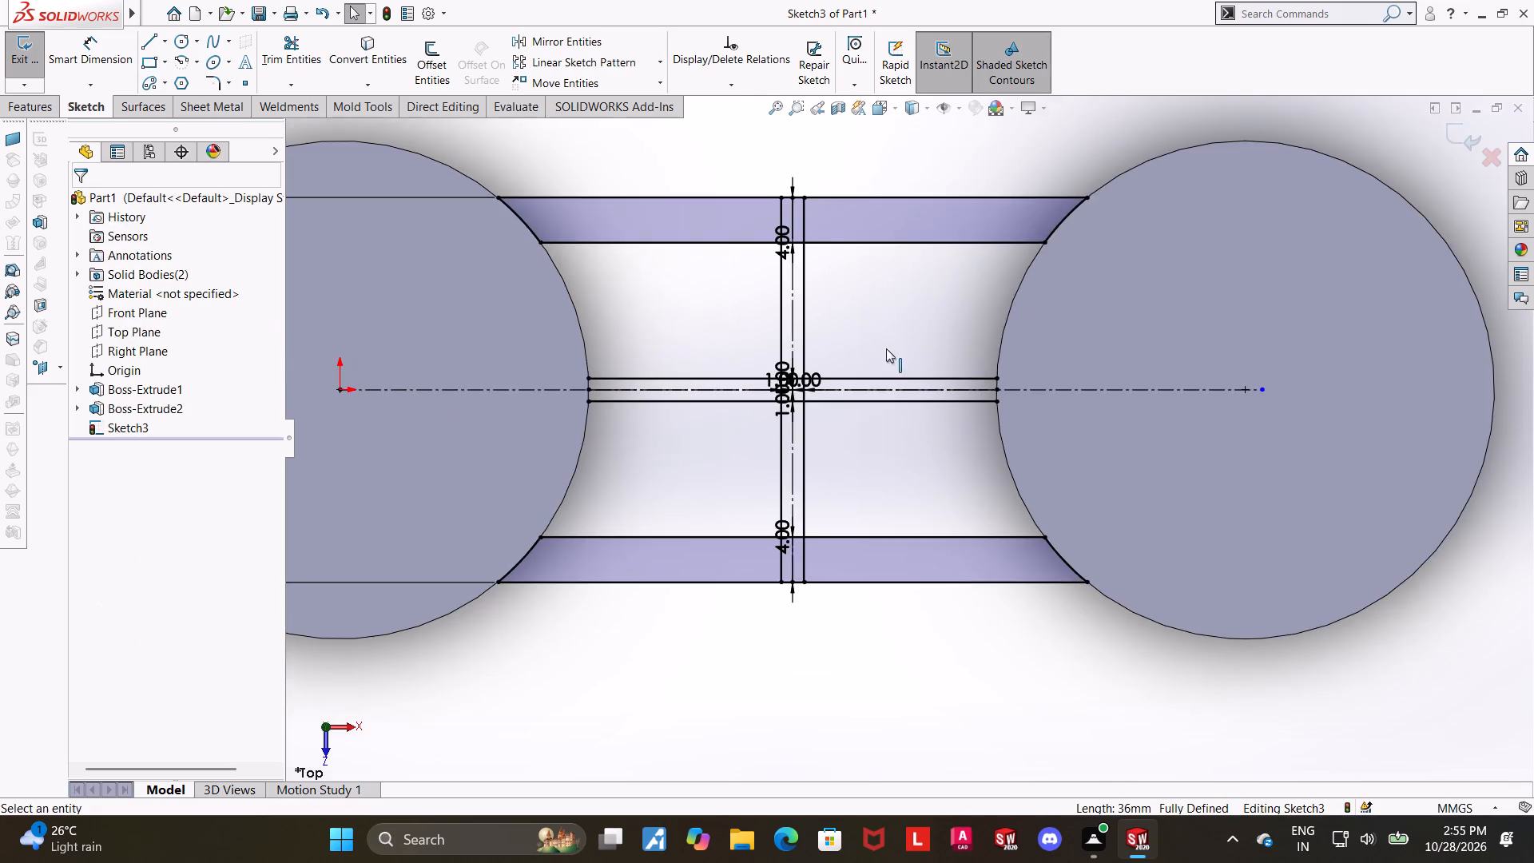
key(Escape)
Trim the vertical rib lines inside the lower wall and the wall's inner line between them.
scroll(992, 537, up, 3)
click(976, 606)
scroll(880, 478, down, 7)
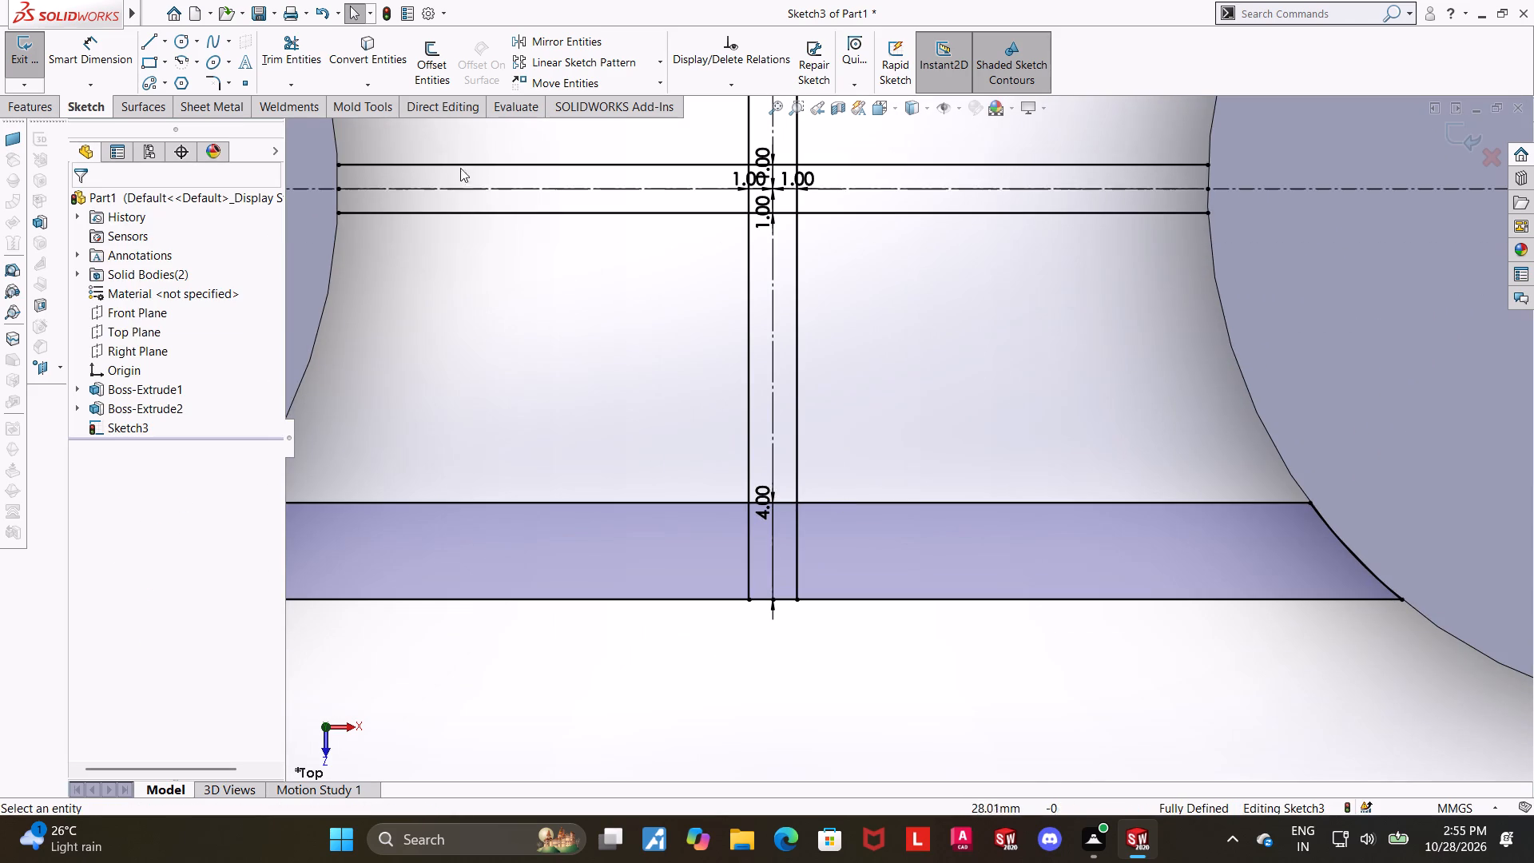
click(299, 51)
drag(839, 541, 670, 544)
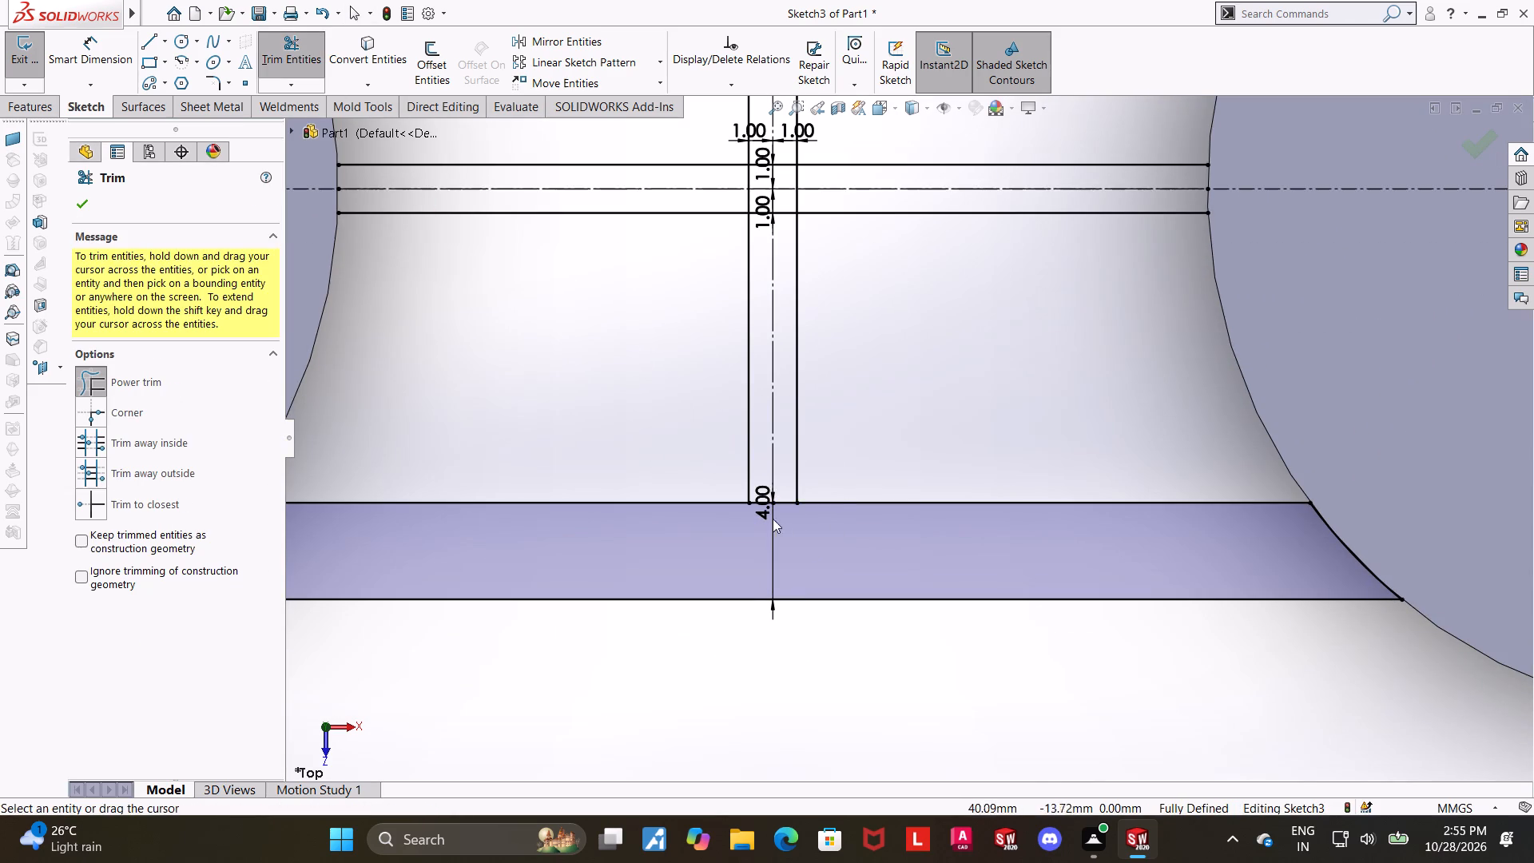
scroll(777, 511, down, 6)
drag(782, 476, 780, 425)
drag(853, 479, 853, 429)
scroll(860, 466, up, 3)
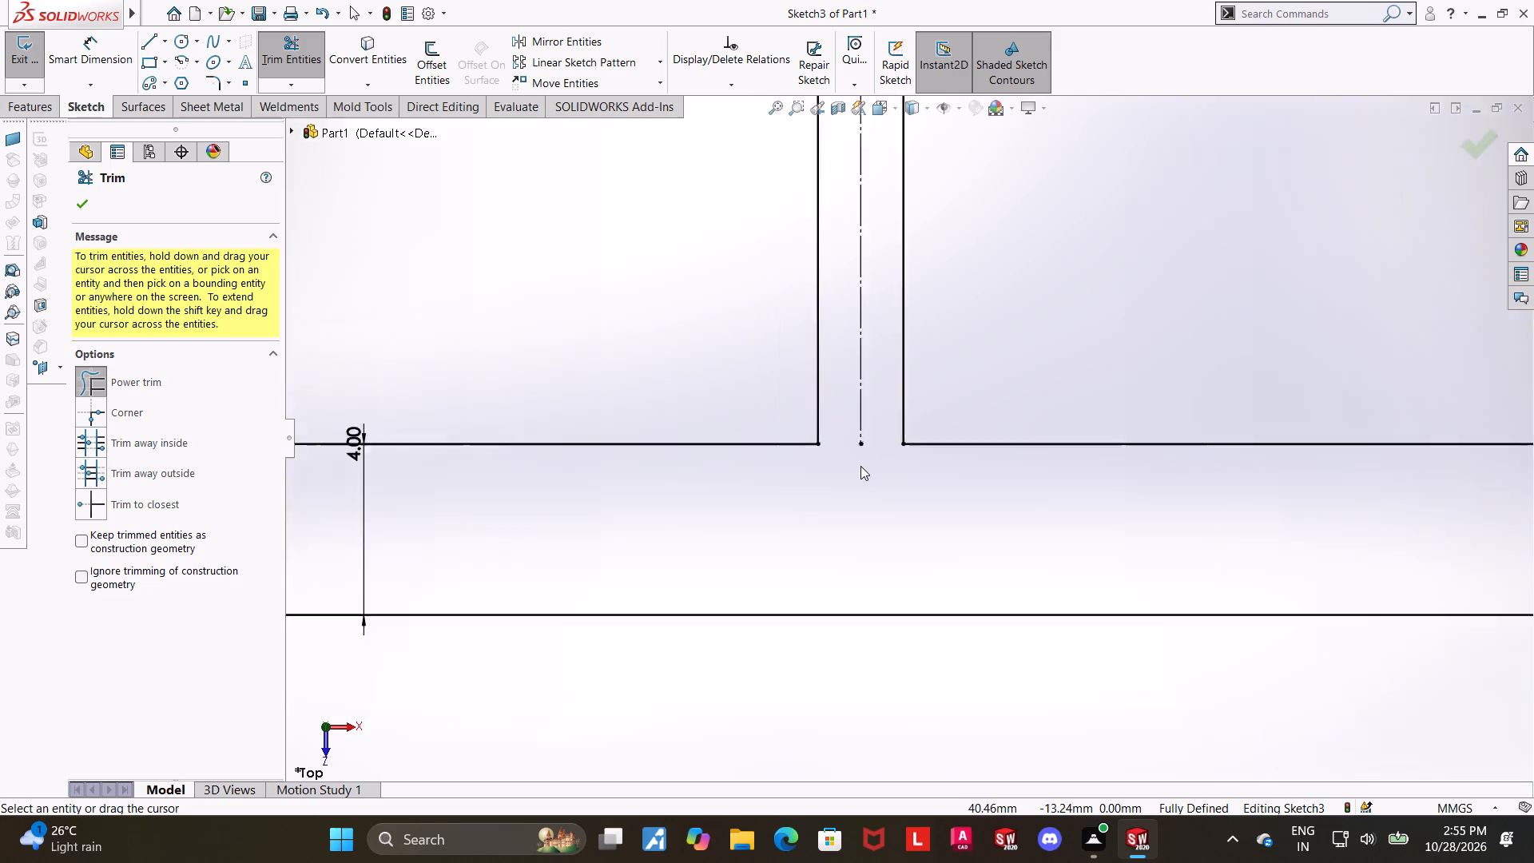
Trim the upper wall's inner line between the vertical rib lines and the rib line ends inside that wall.
scroll(860, 466, up, 9)
scroll(907, 236, down, 6)
scroll(872, 294, down, 4)
drag(876, 360, 872, 305)
drag(921, 350, 923, 308)
scroll(936, 370, up, 6)
drag(971, 373, 878, 368)
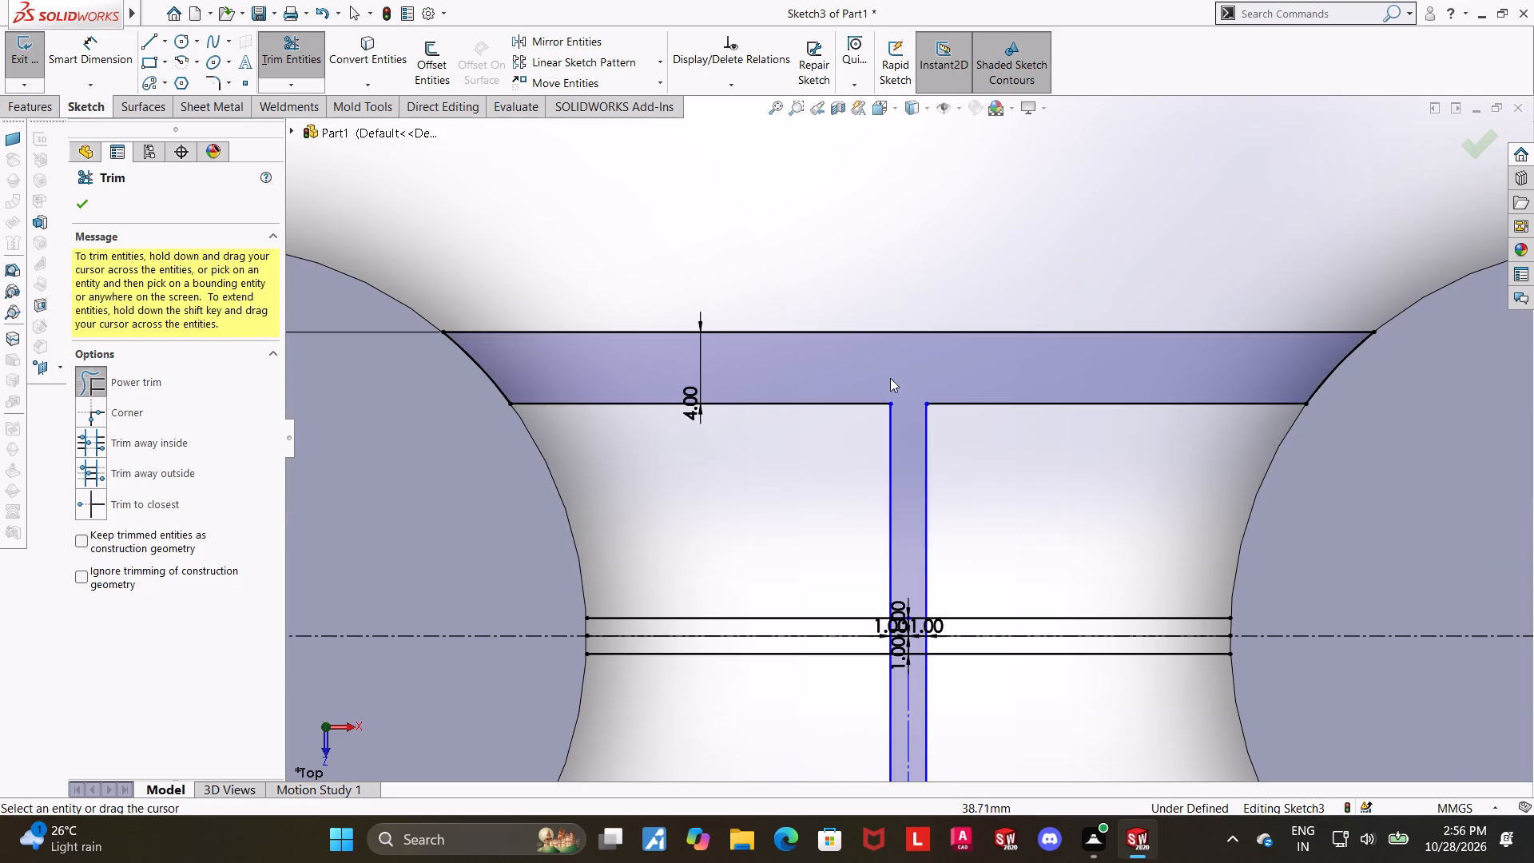
Trim the overlapping segments where the horizontal and vertical rib lines cross, leaving an open cross-shaped junction.
scroll(961, 401, up, 7)
scroll(944, 561, down, 5)
scroll(841, 318, down, 5)
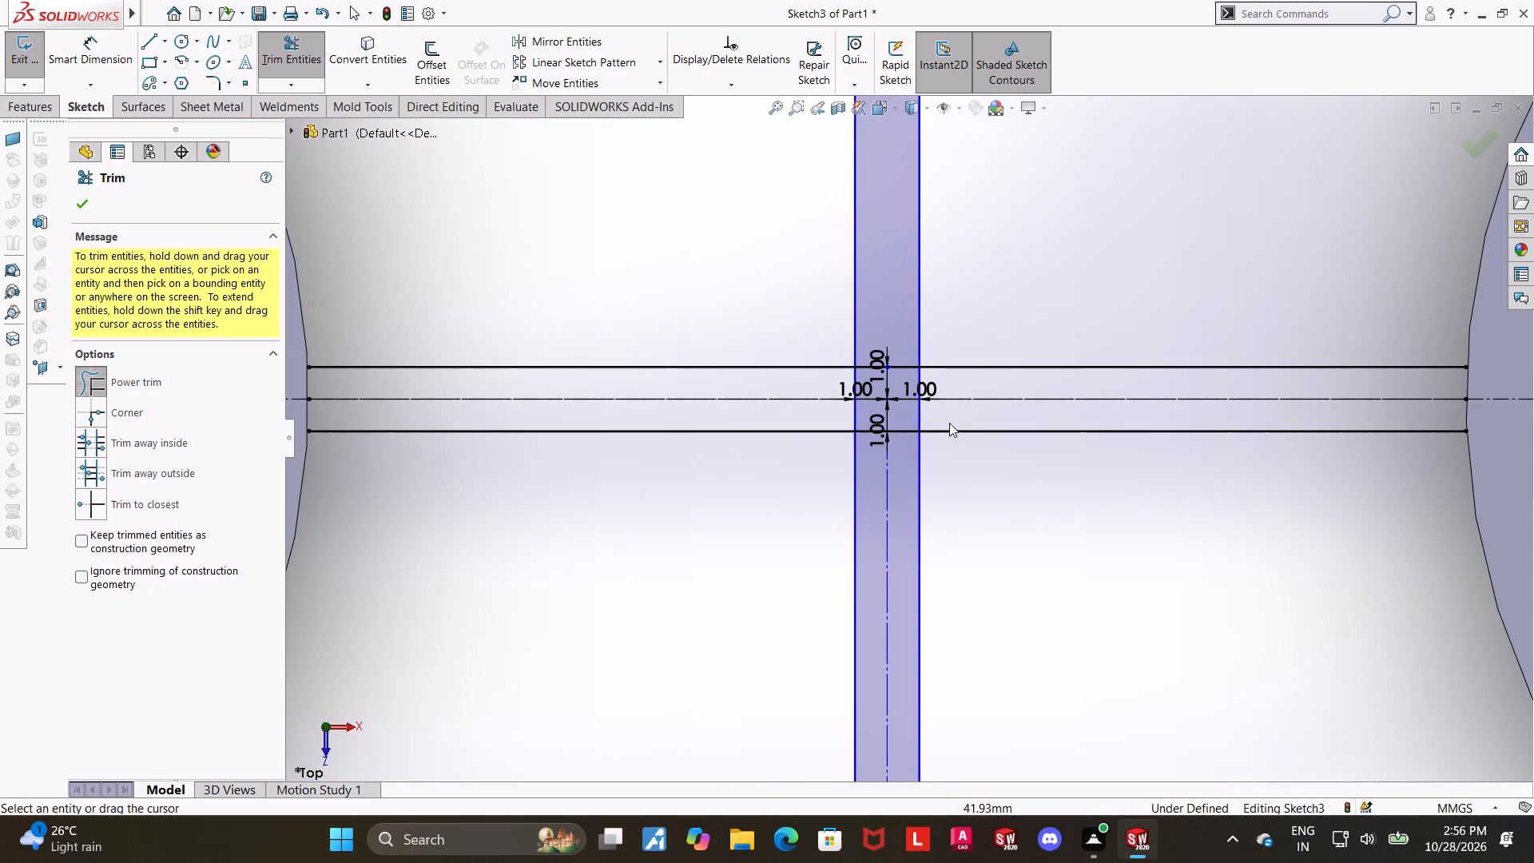
drag(944, 412, 916, 412)
scroll(868, 412, down, 5)
drag(888, 407, 872, 408)
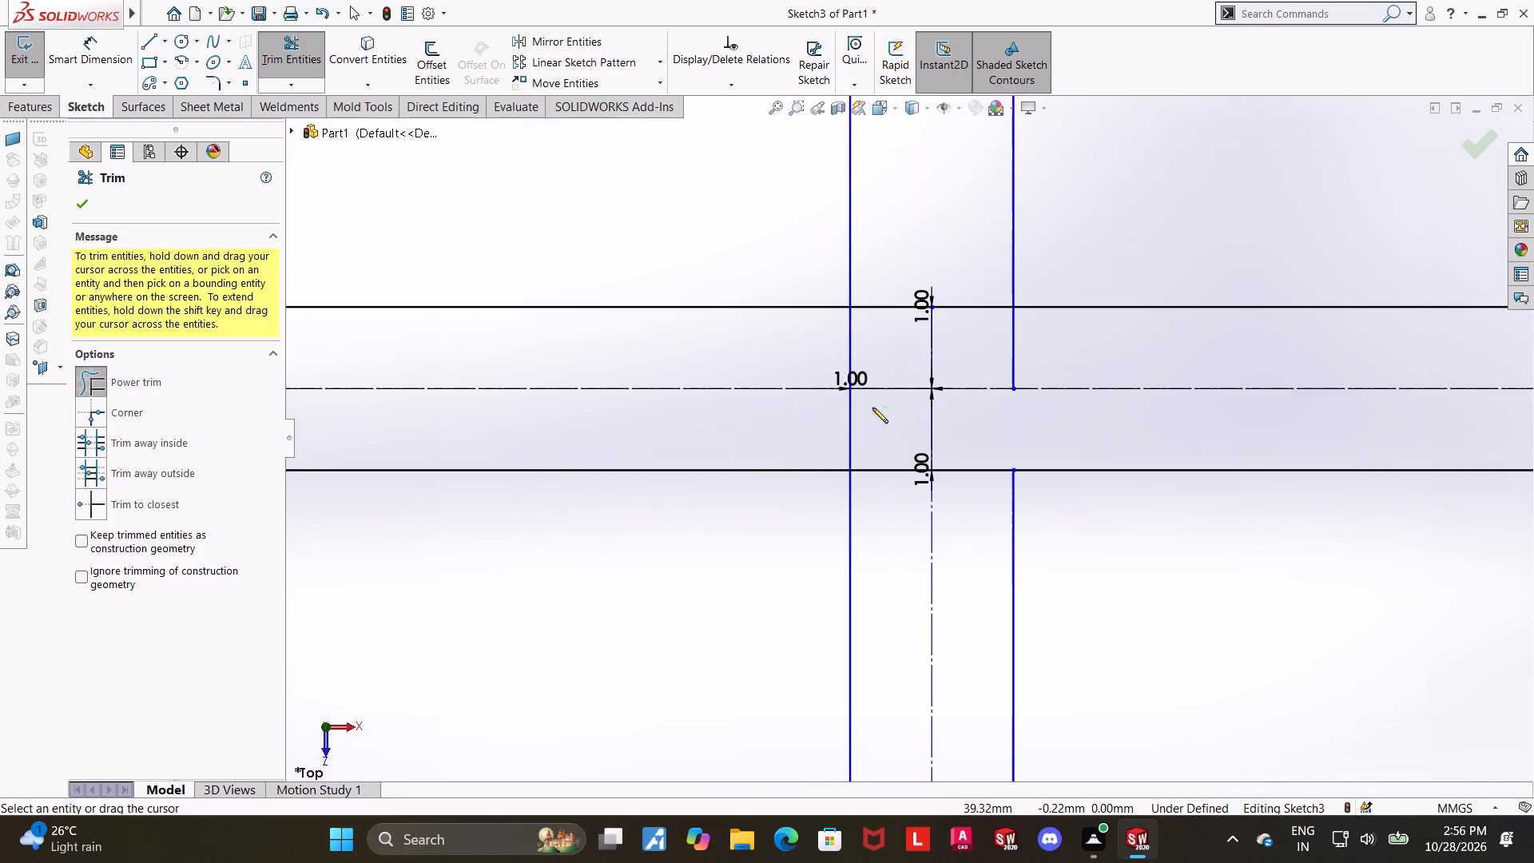
drag(872, 408, 820, 410)
drag(860, 350, 816, 347)
drag(1035, 340, 999, 336)
drag(987, 317, 972, 256)
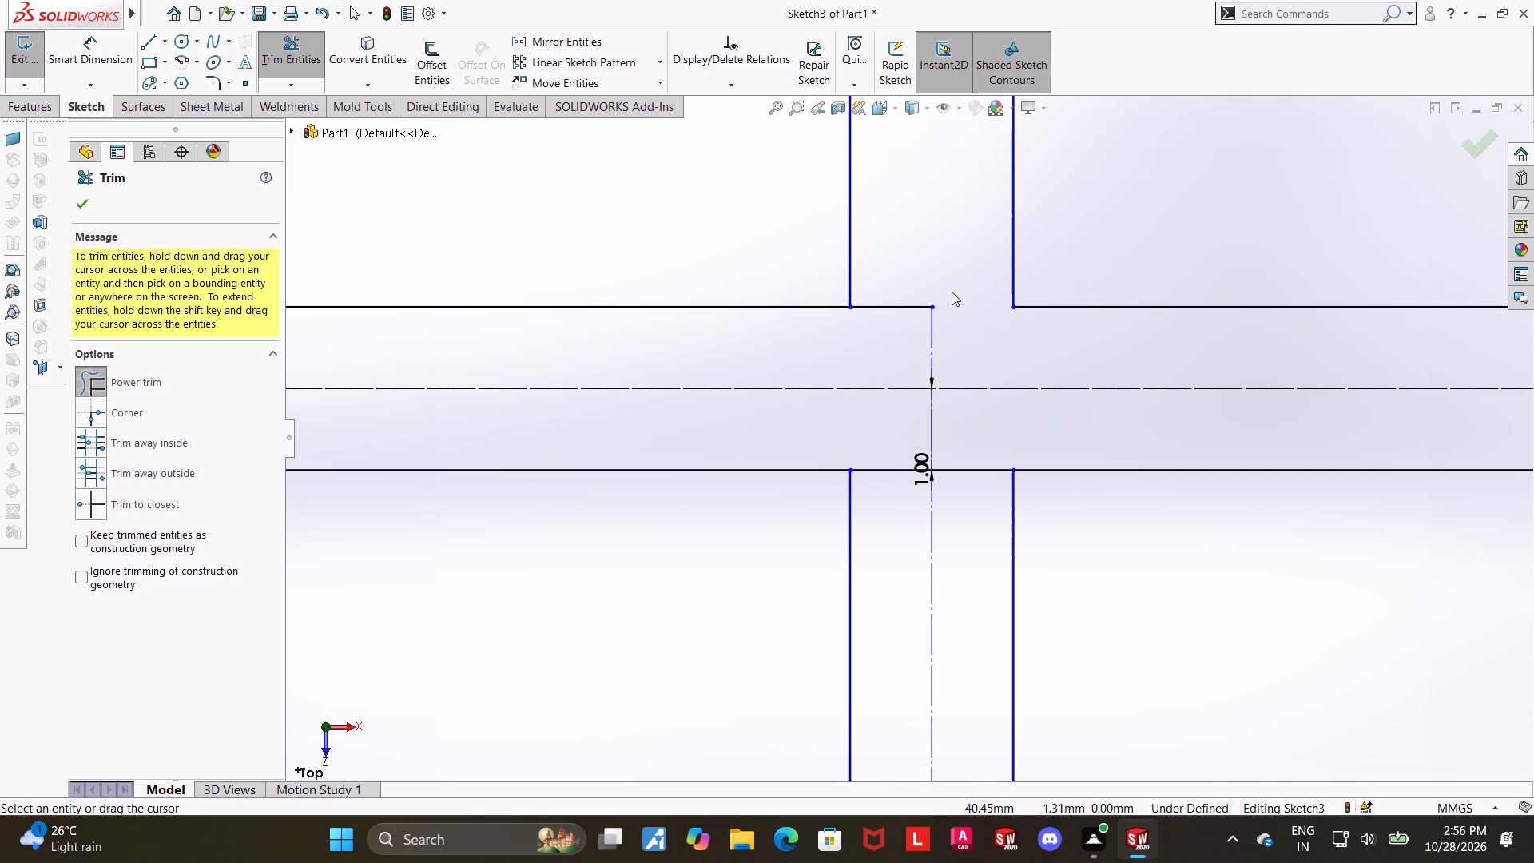
drag(895, 315, 895, 249)
drag(884, 453, 880, 496)
drag(984, 439, 974, 499)
scroll(981, 471, up, 6)
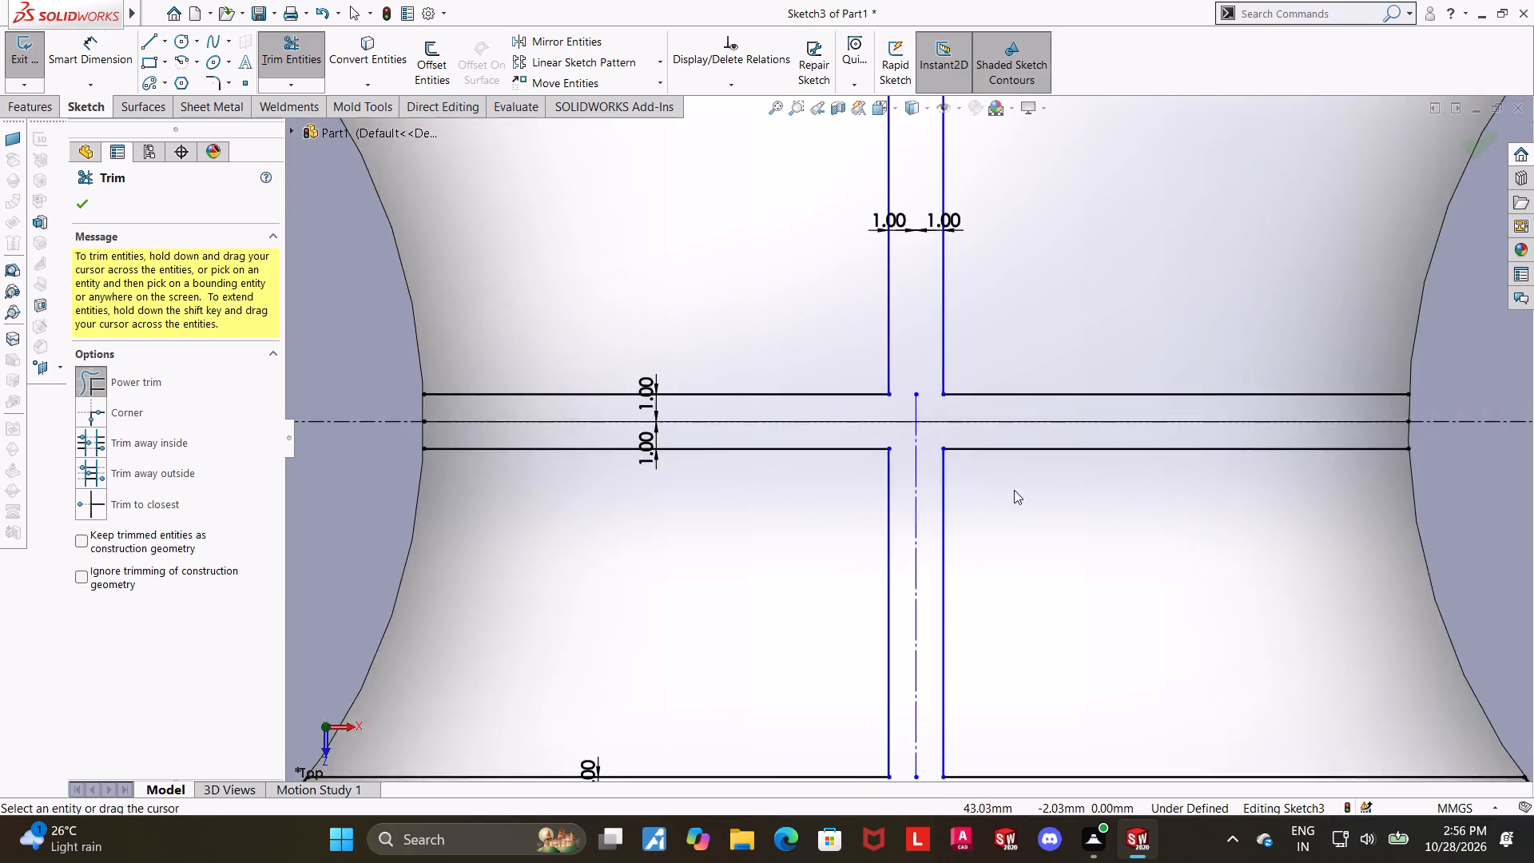
scroll(1014, 490, up, 6)
key(Escape)
Examine the trimmed cross-shaped rib outline between the two bosses.
scroll(974, 499, down, 4)
scroll(964, 483, up, 4)
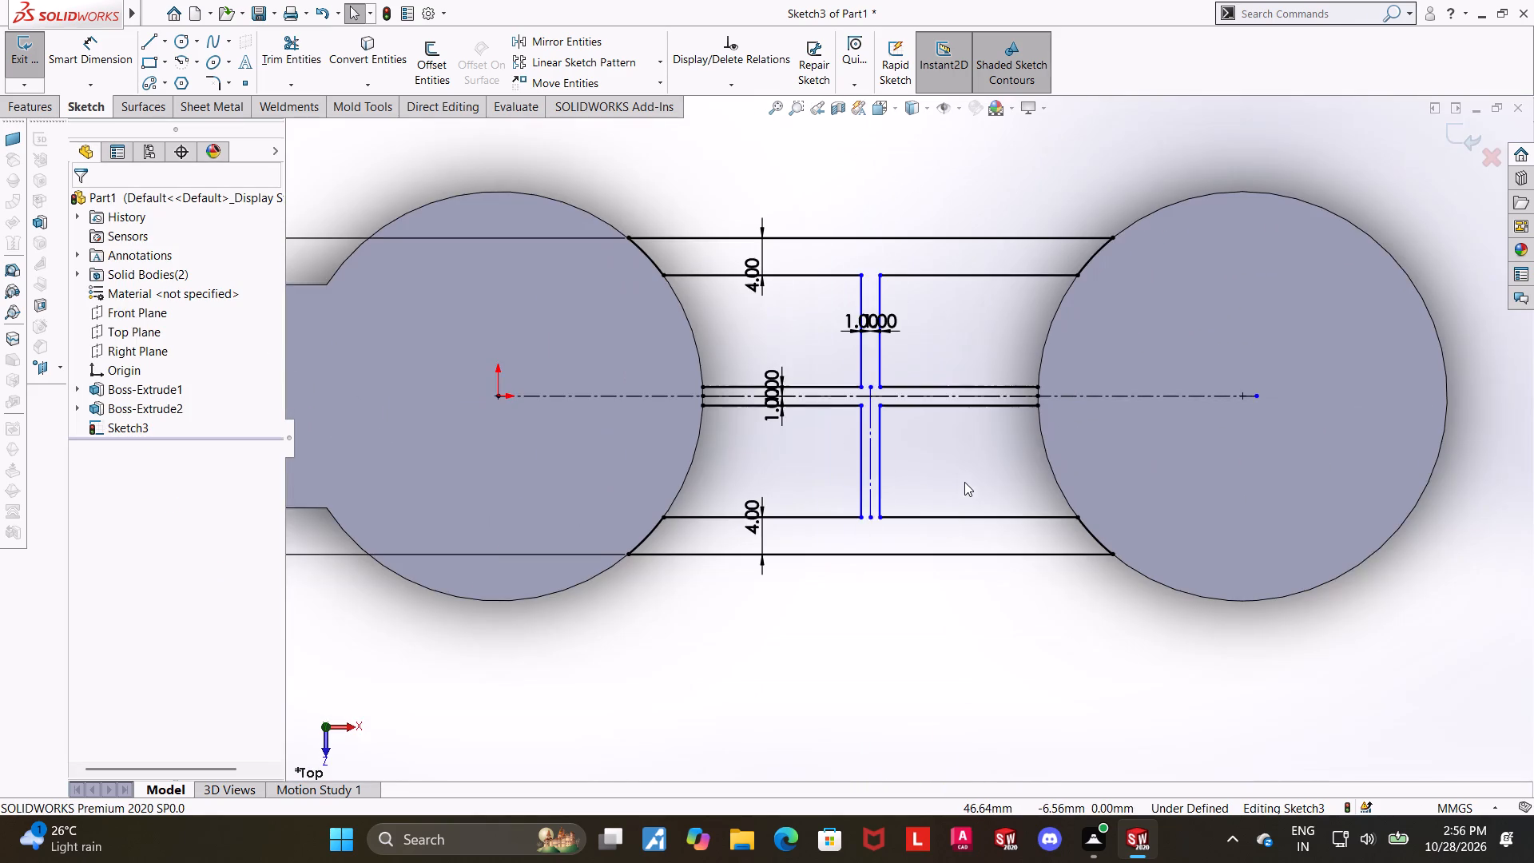
scroll(1014, 324, down, 1)
scroll(920, 331, down, 3)
key(Escape)
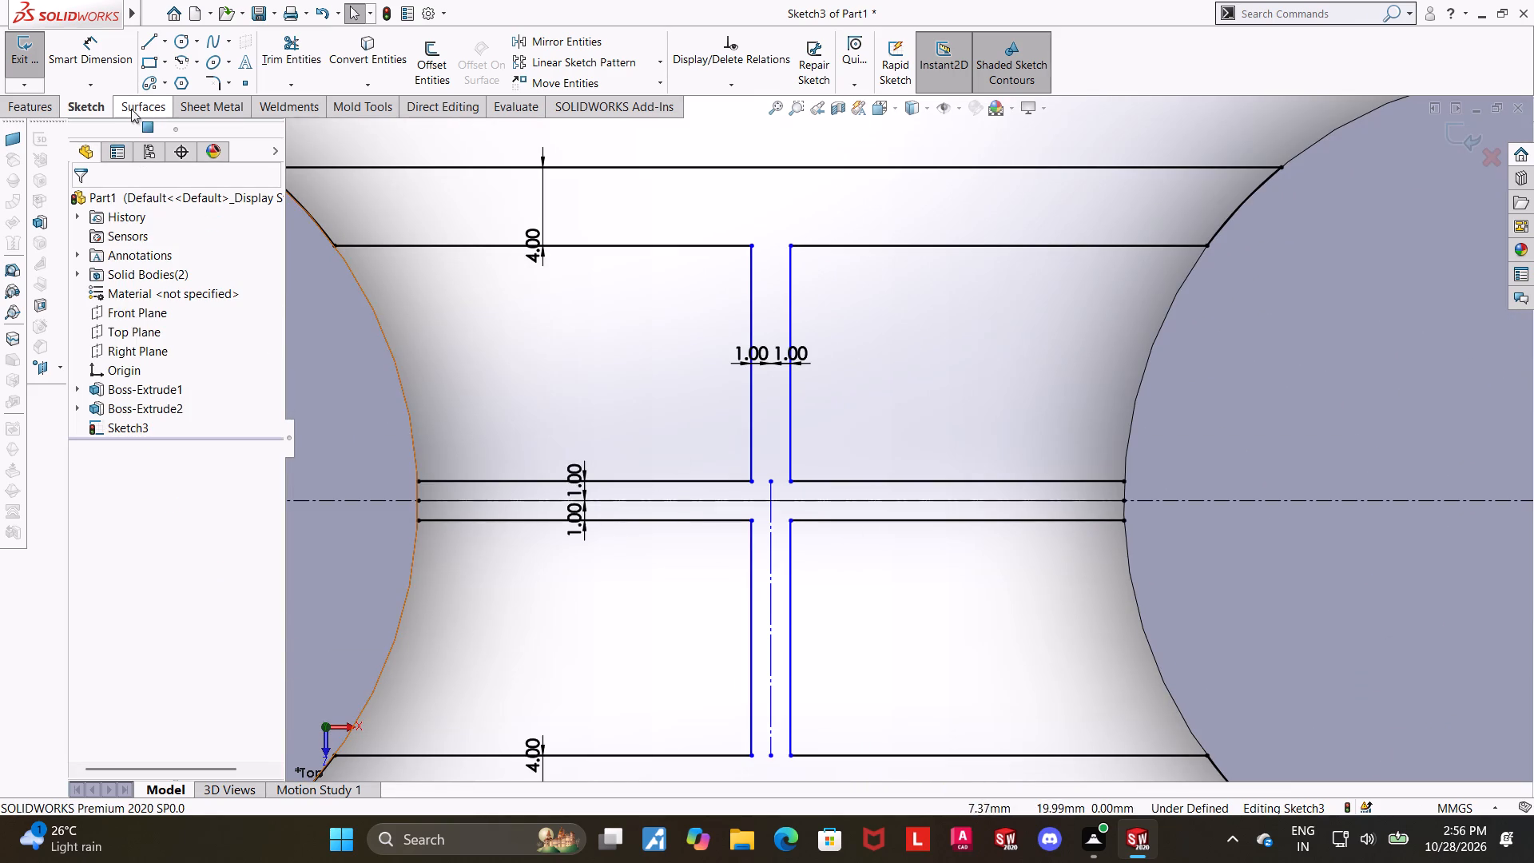
key(Escape)
scroll(1007, 344, up, 3)
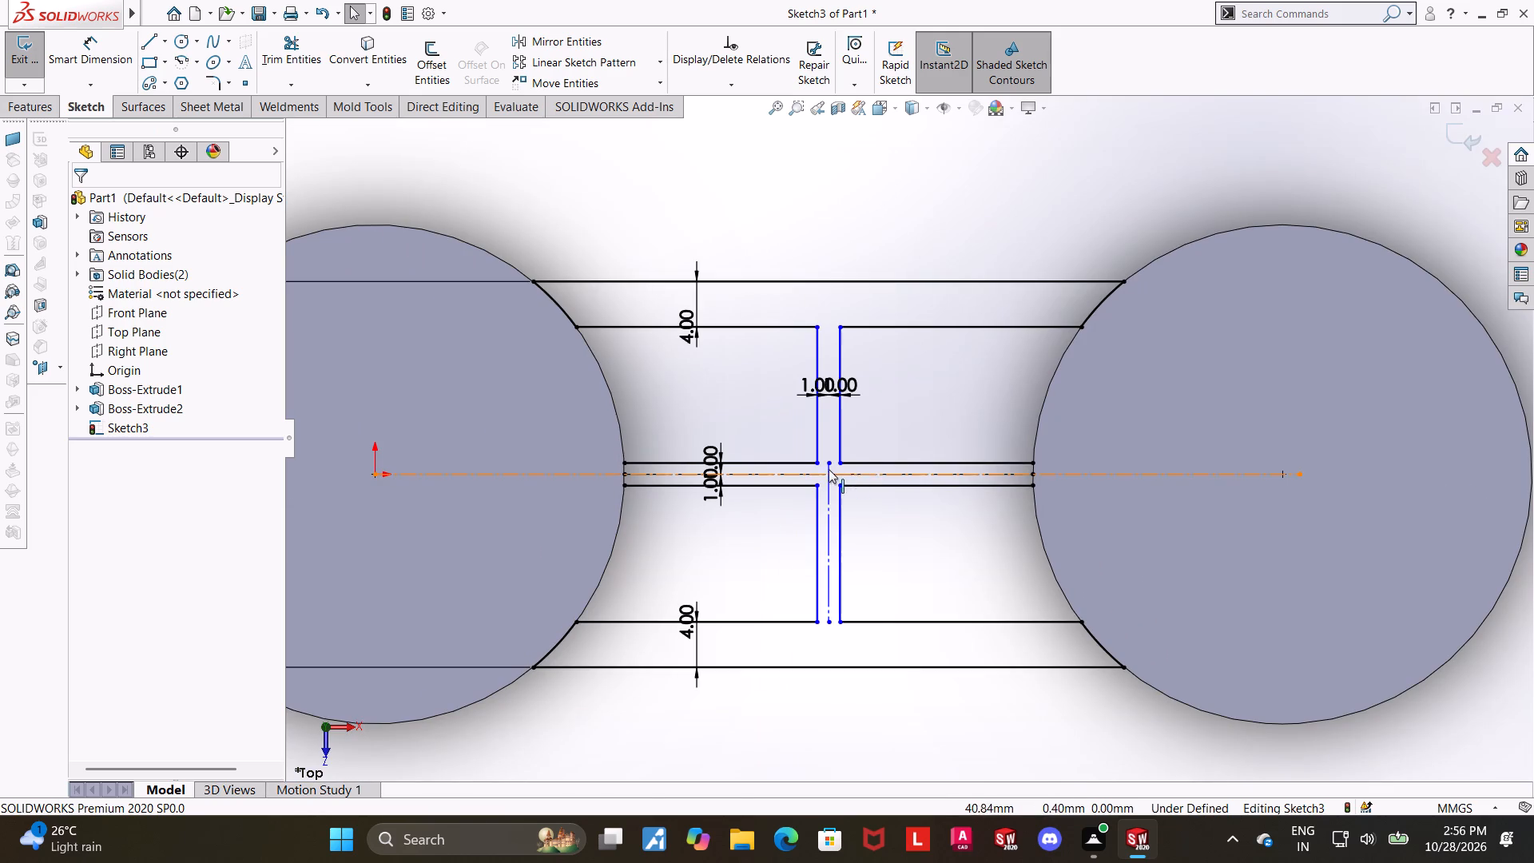
scroll(867, 465, up, 2)
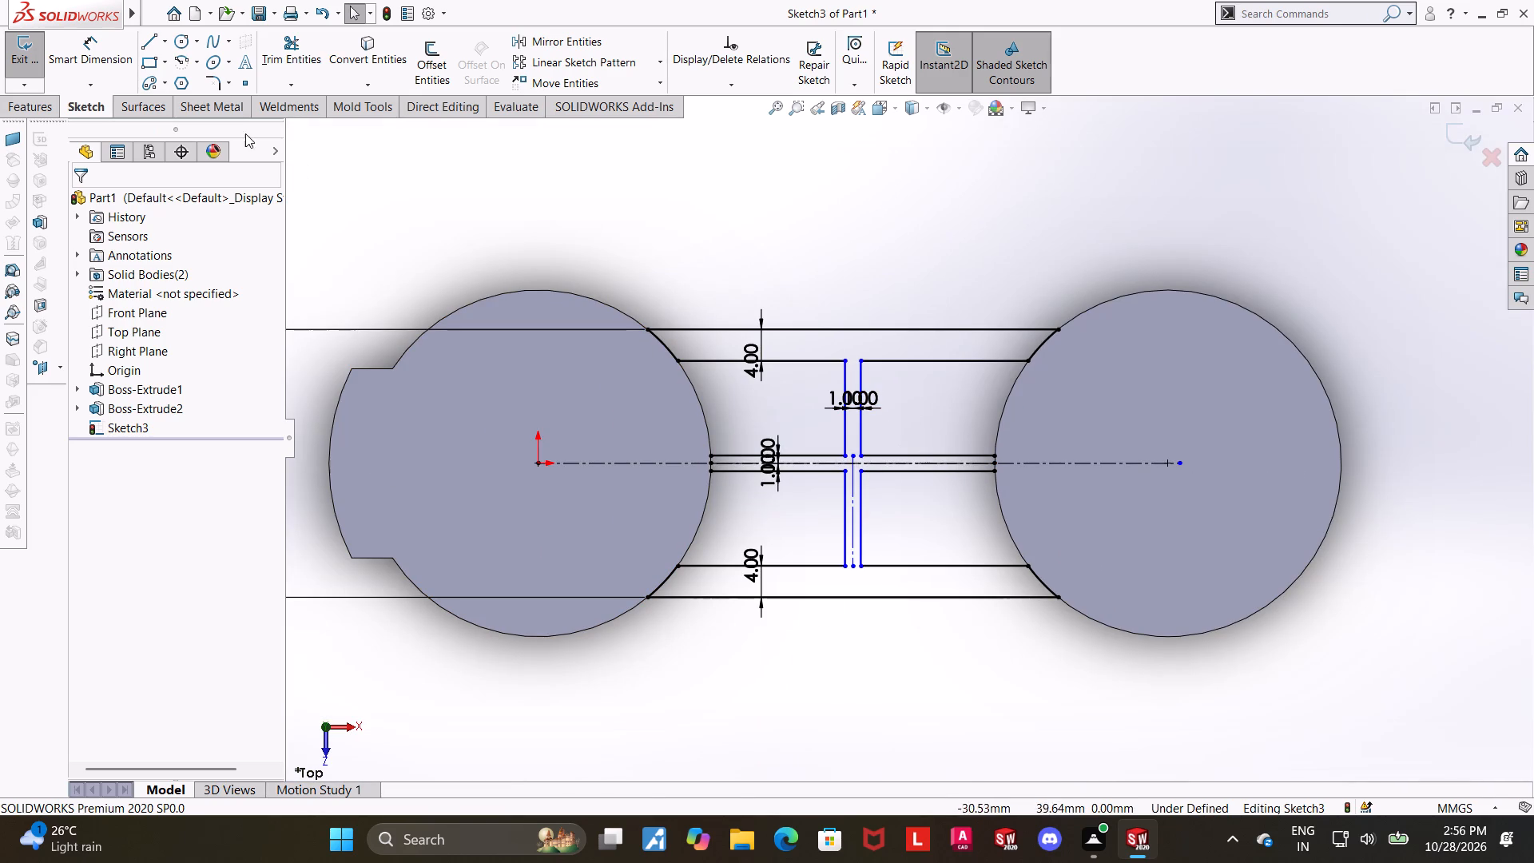
Dimension the vertical construction line's upper endpoint 40 mm from the 50 mm boss's end of the horizontal centreline.
click(74, 47)
click(79, 48)
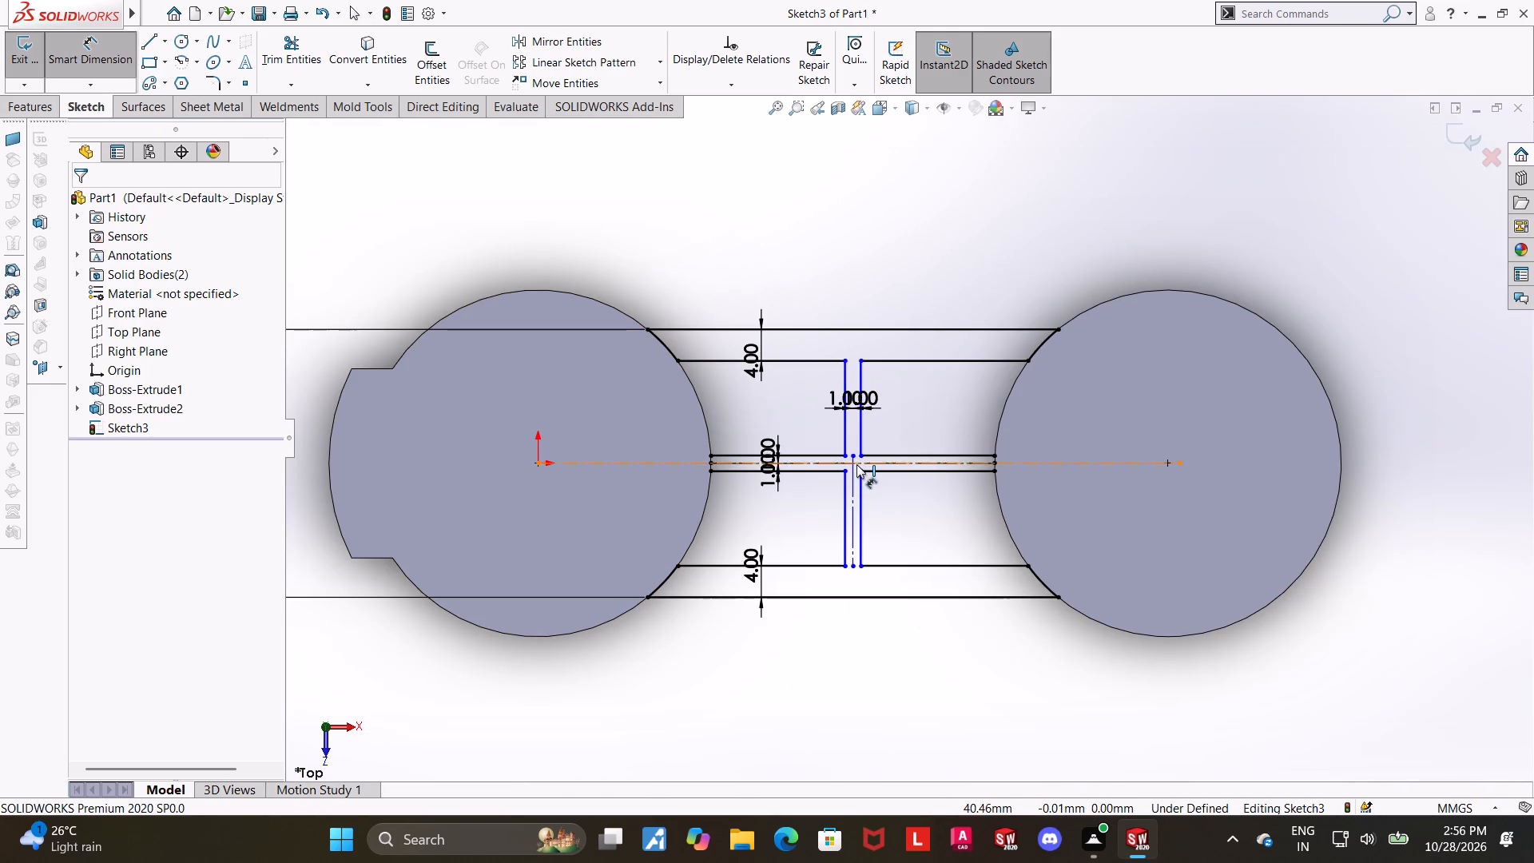
scroll(856, 464, down, 4)
click(864, 438)
scroll(1250, 494, up, 2)
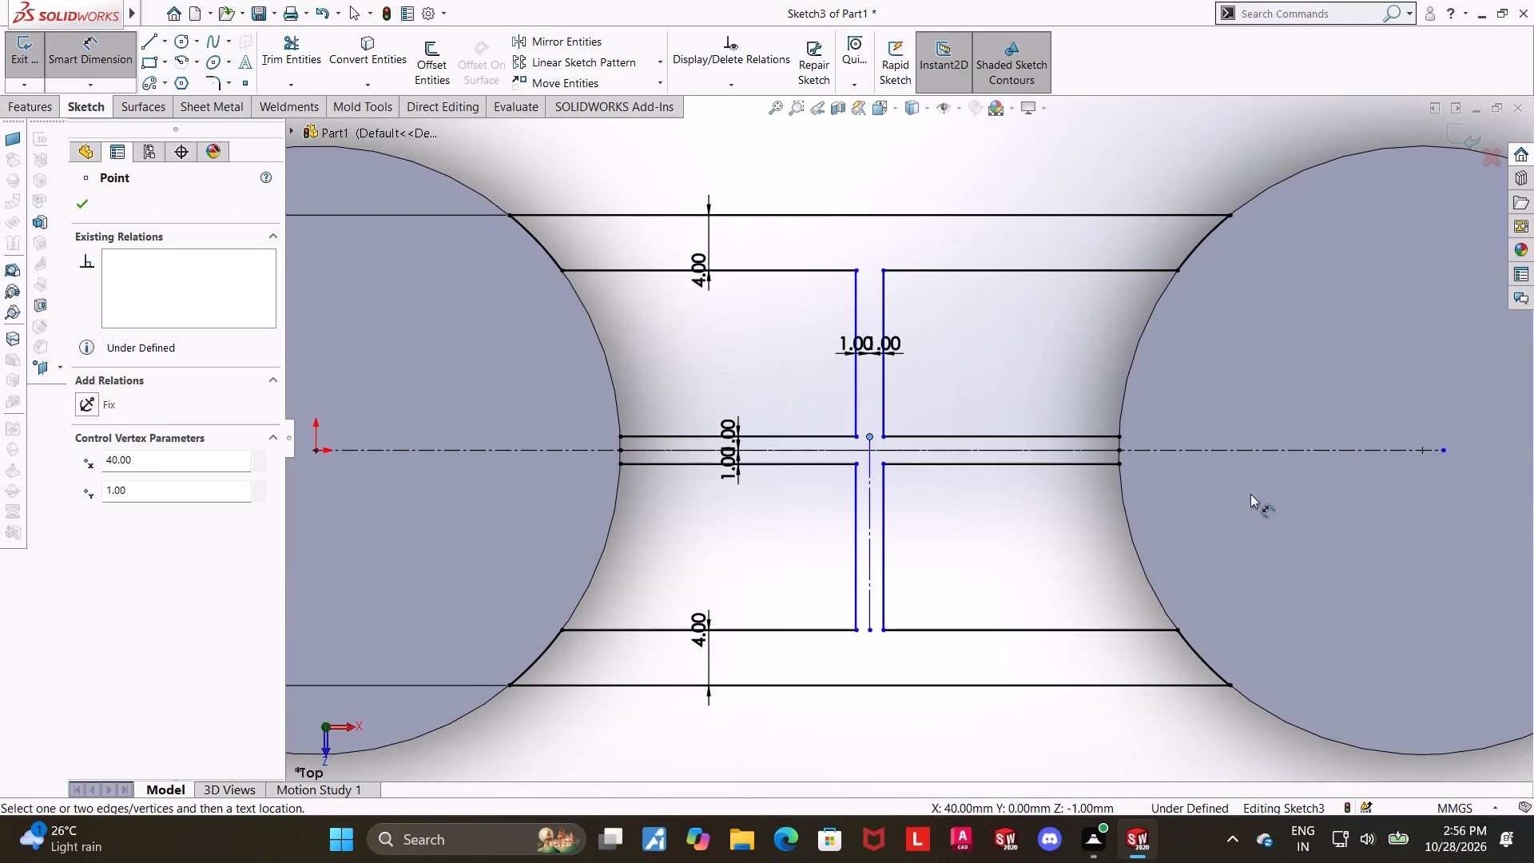
click(1350, 447)
click(1068, 708)
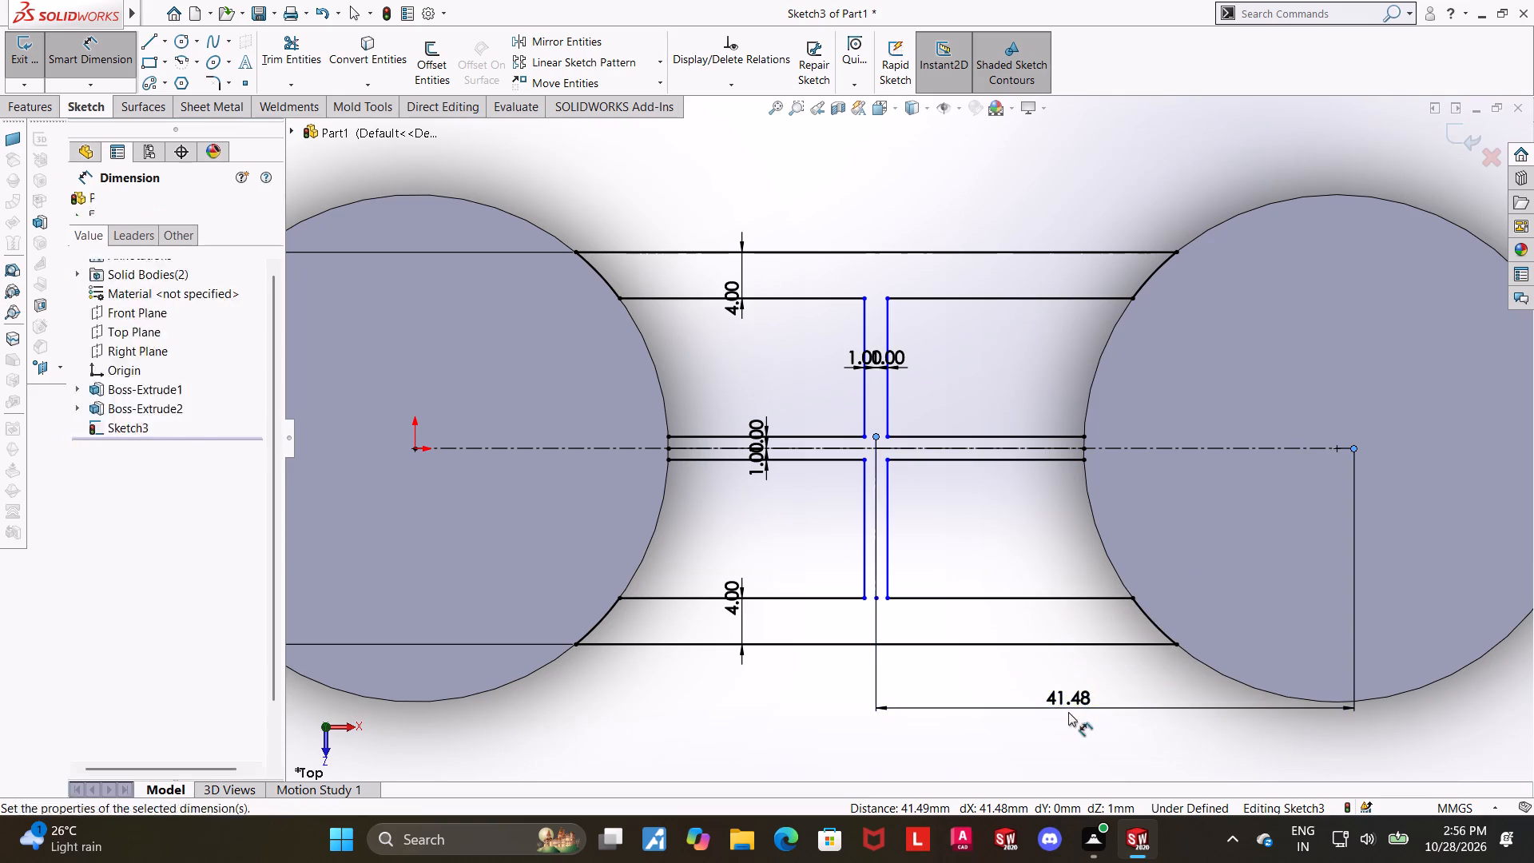
text(40)
key(Return)
key(Escape)
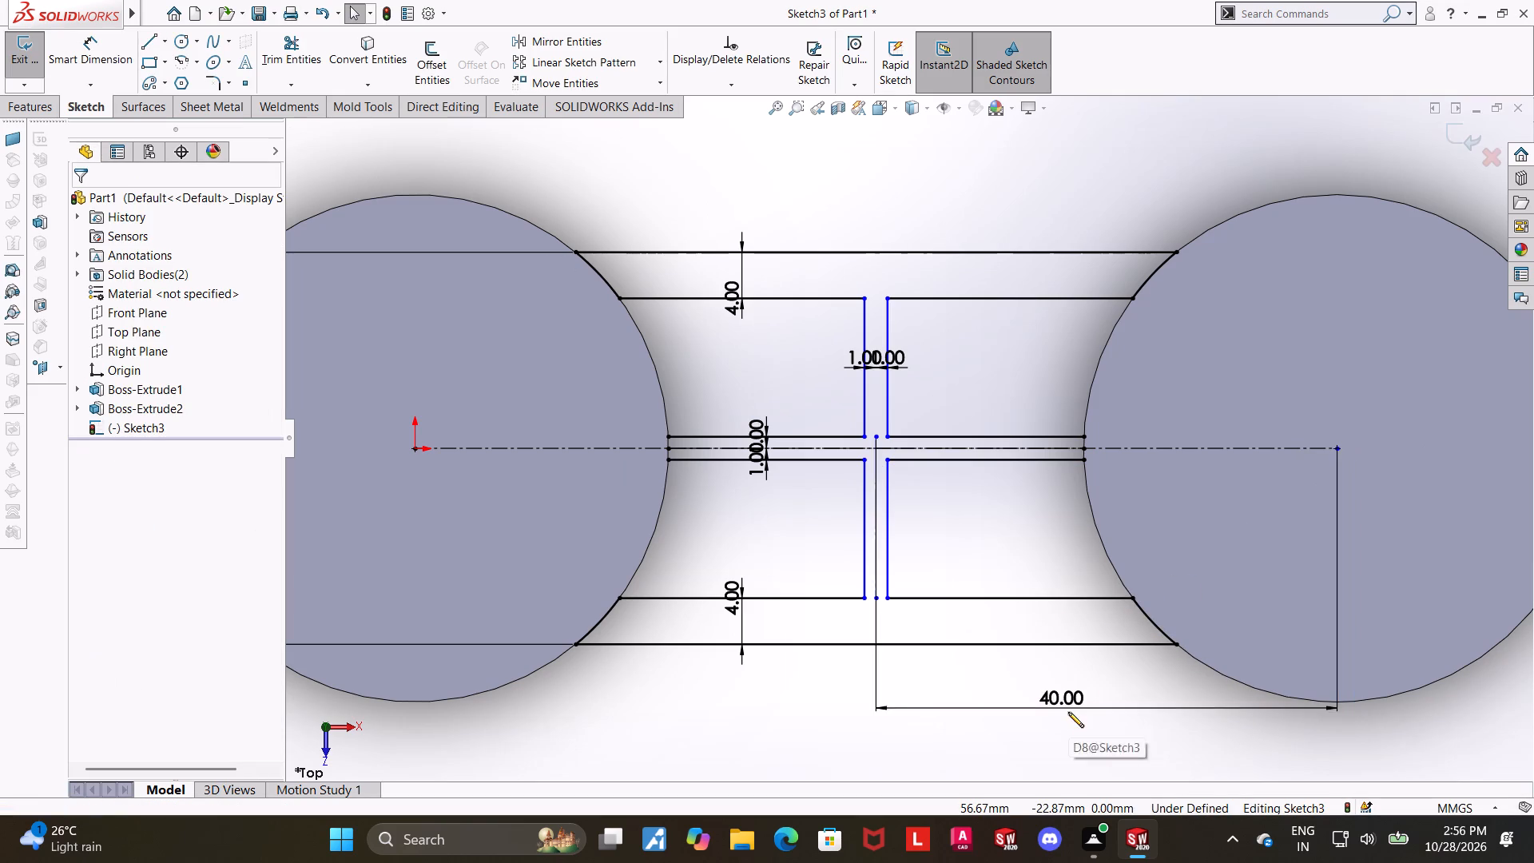
Move the 40 mm dimension farther below the bosses.
scroll(1013, 652, up, 3)
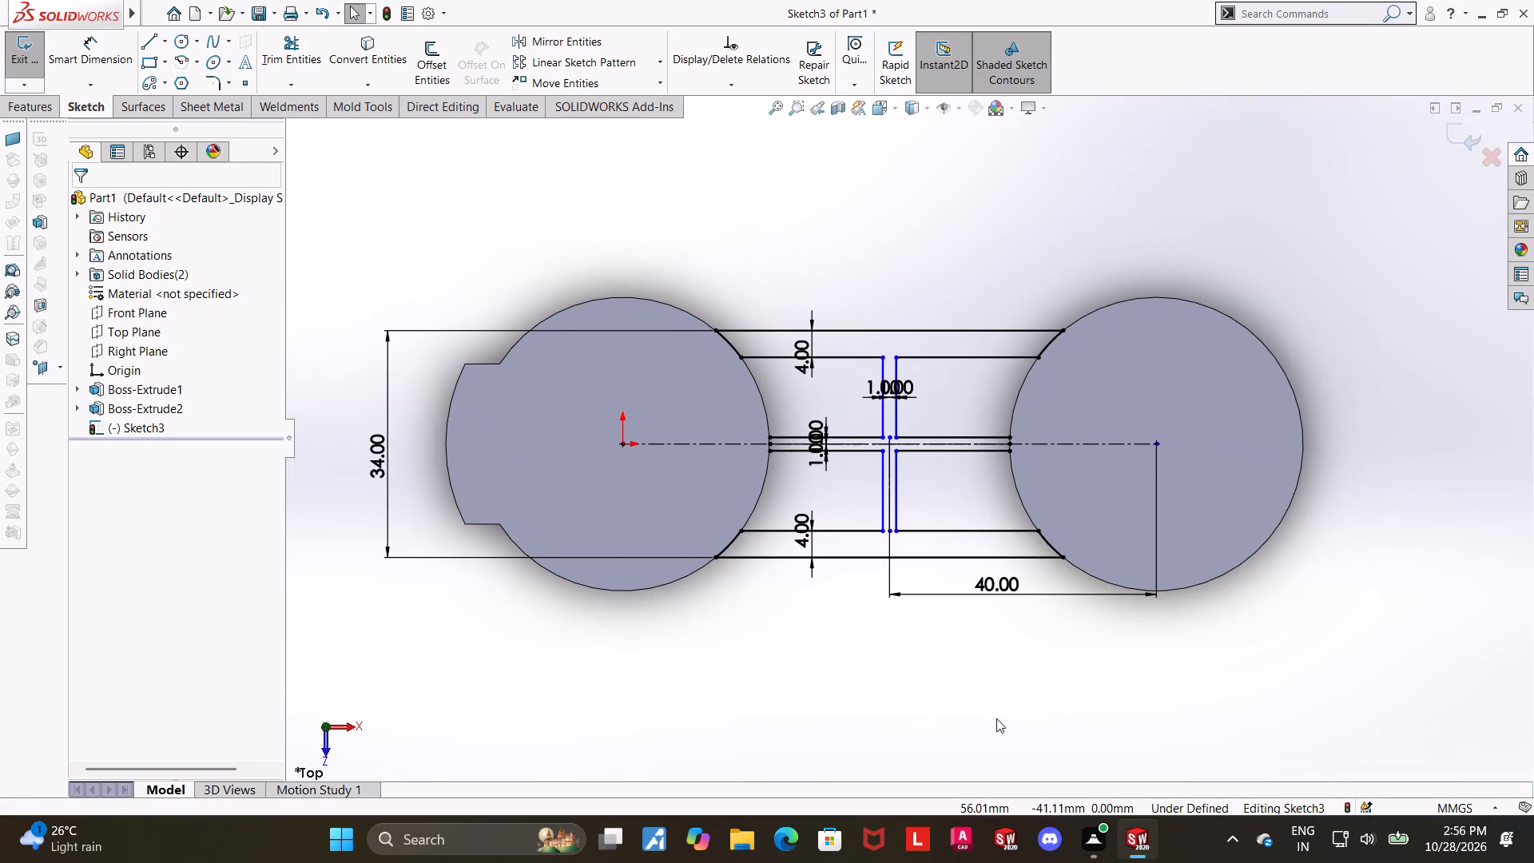
drag(996, 718, 997, 711)
scroll(1019, 641, down, 3)
drag(956, 515, 956, 575)
key(Escape)
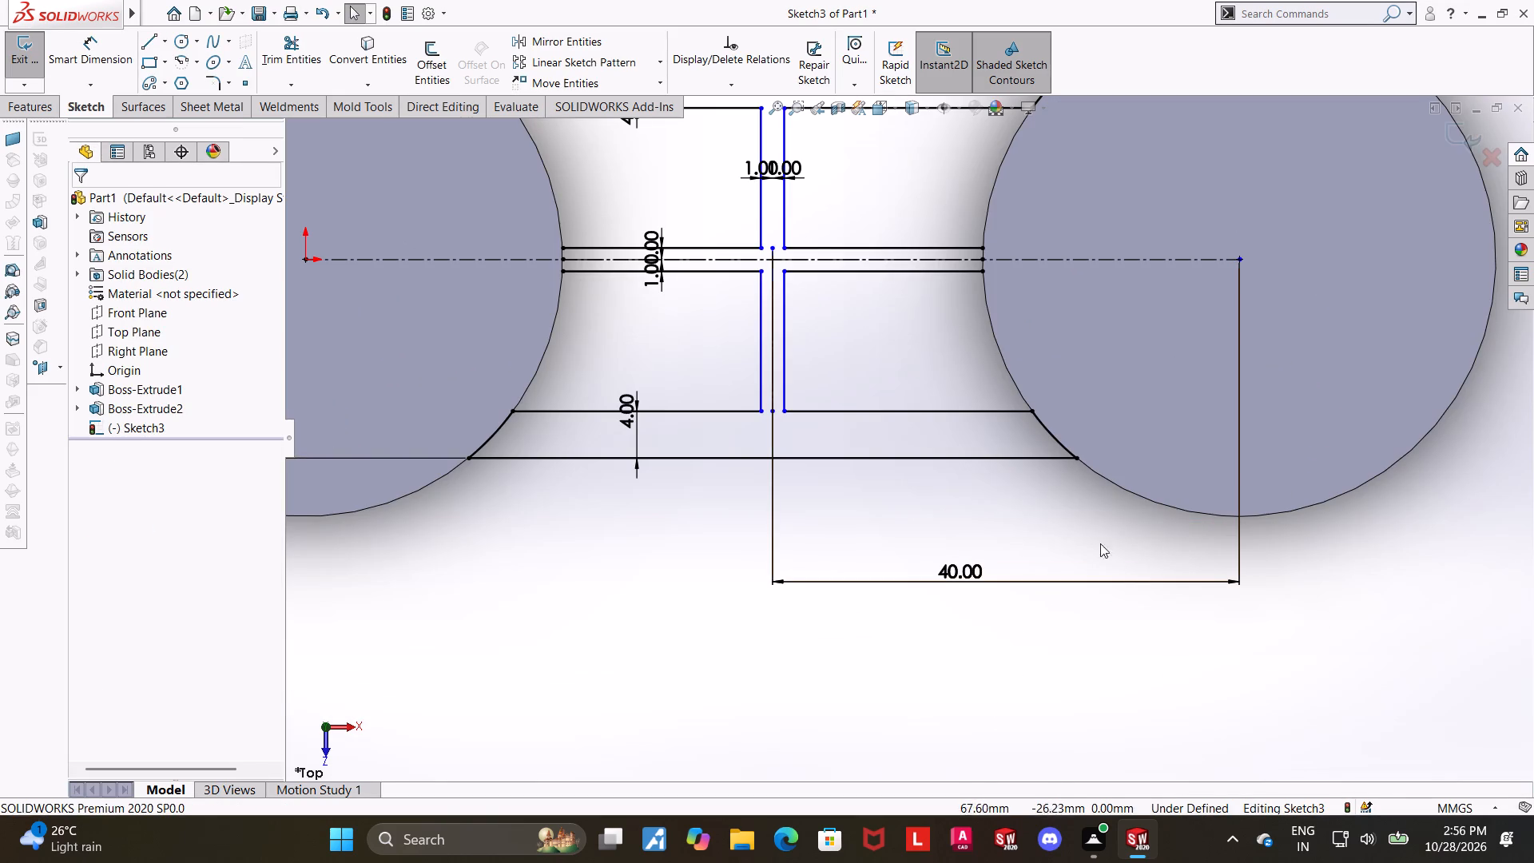
key(Escape)
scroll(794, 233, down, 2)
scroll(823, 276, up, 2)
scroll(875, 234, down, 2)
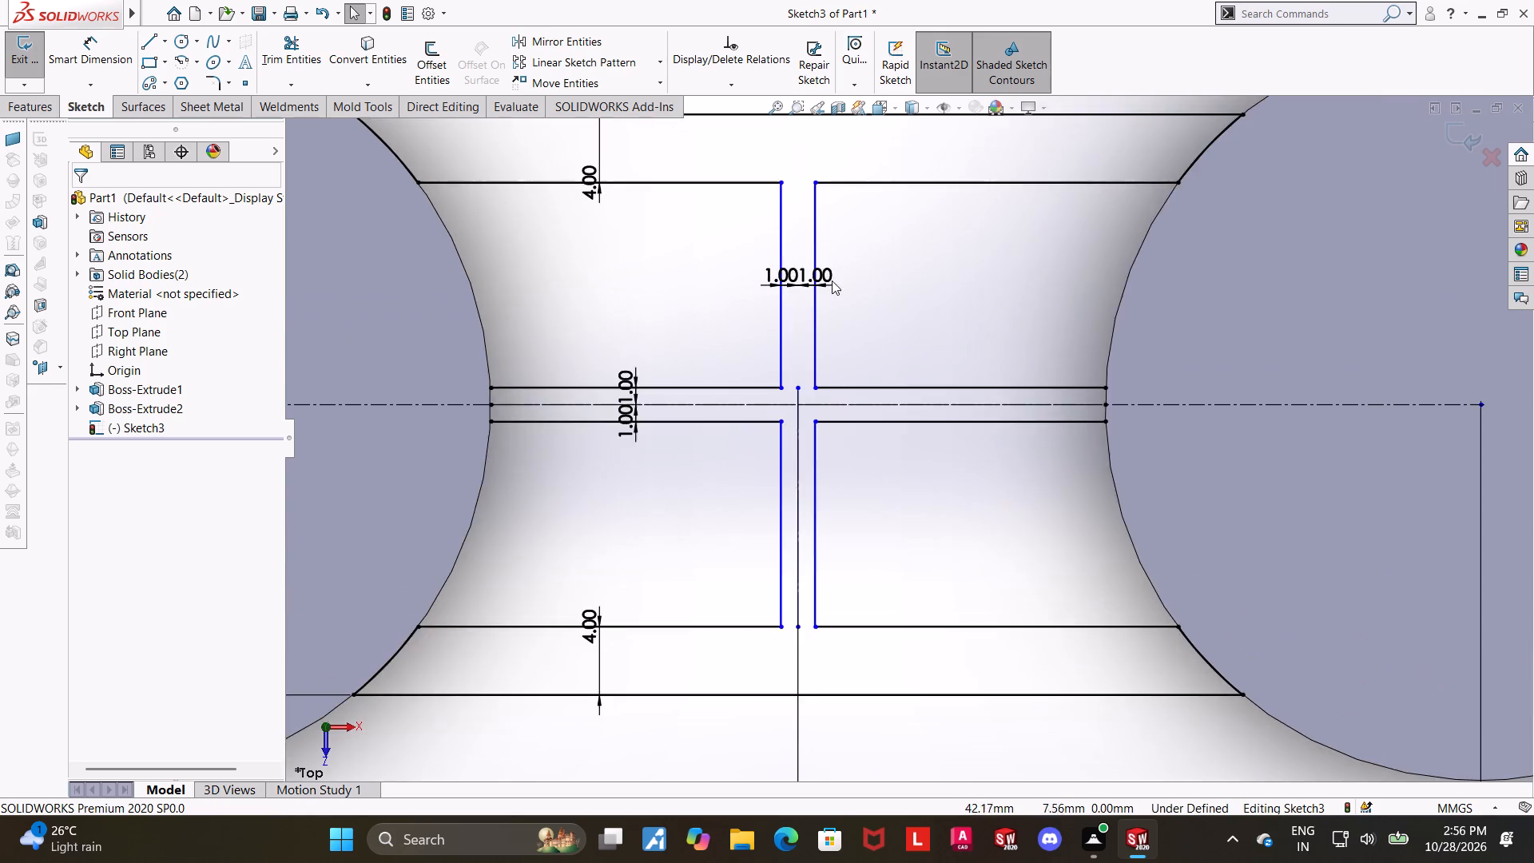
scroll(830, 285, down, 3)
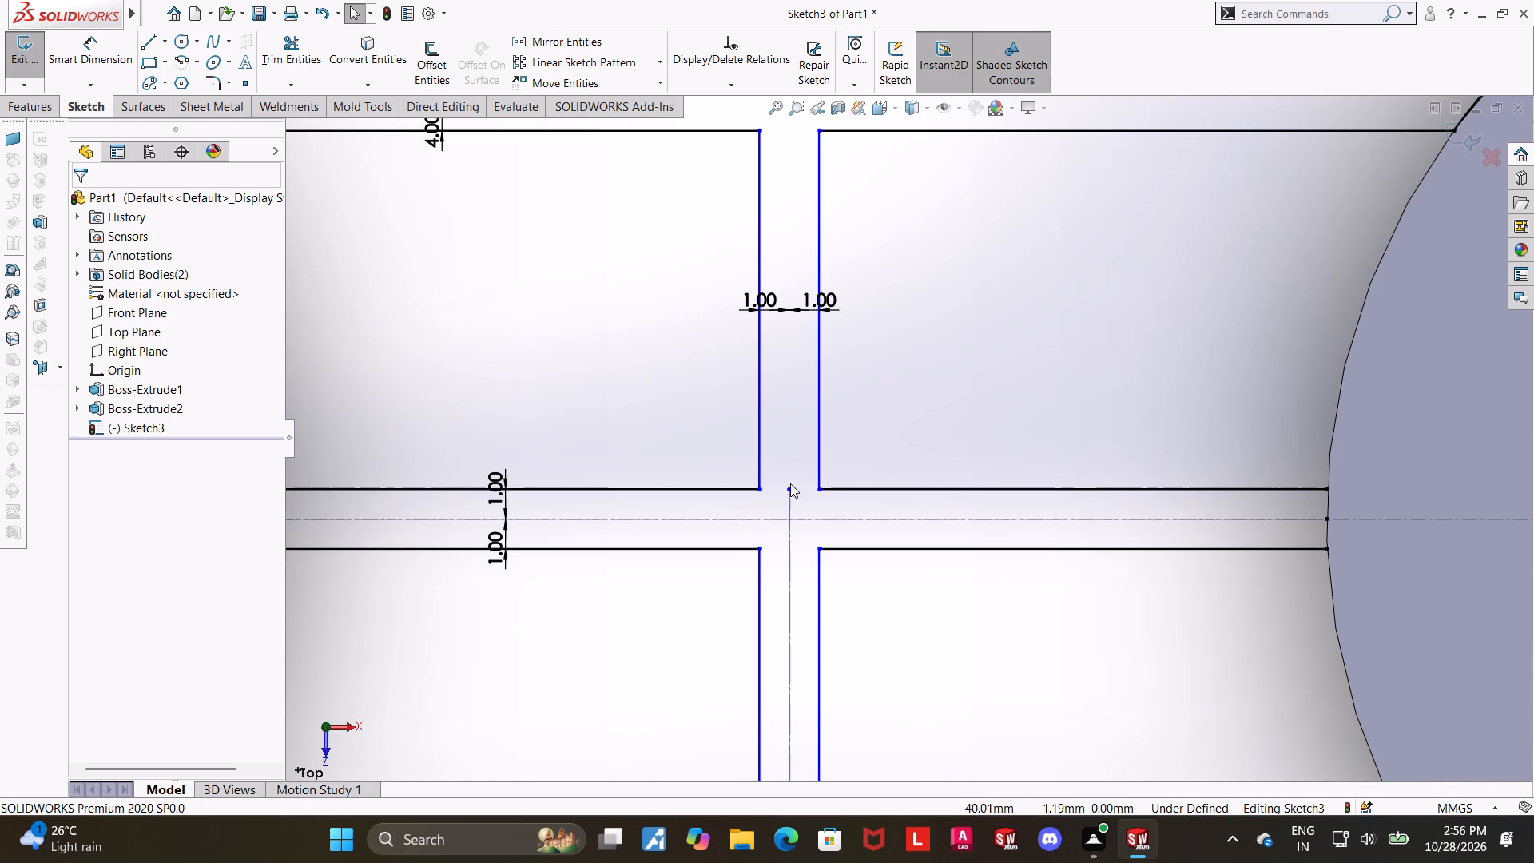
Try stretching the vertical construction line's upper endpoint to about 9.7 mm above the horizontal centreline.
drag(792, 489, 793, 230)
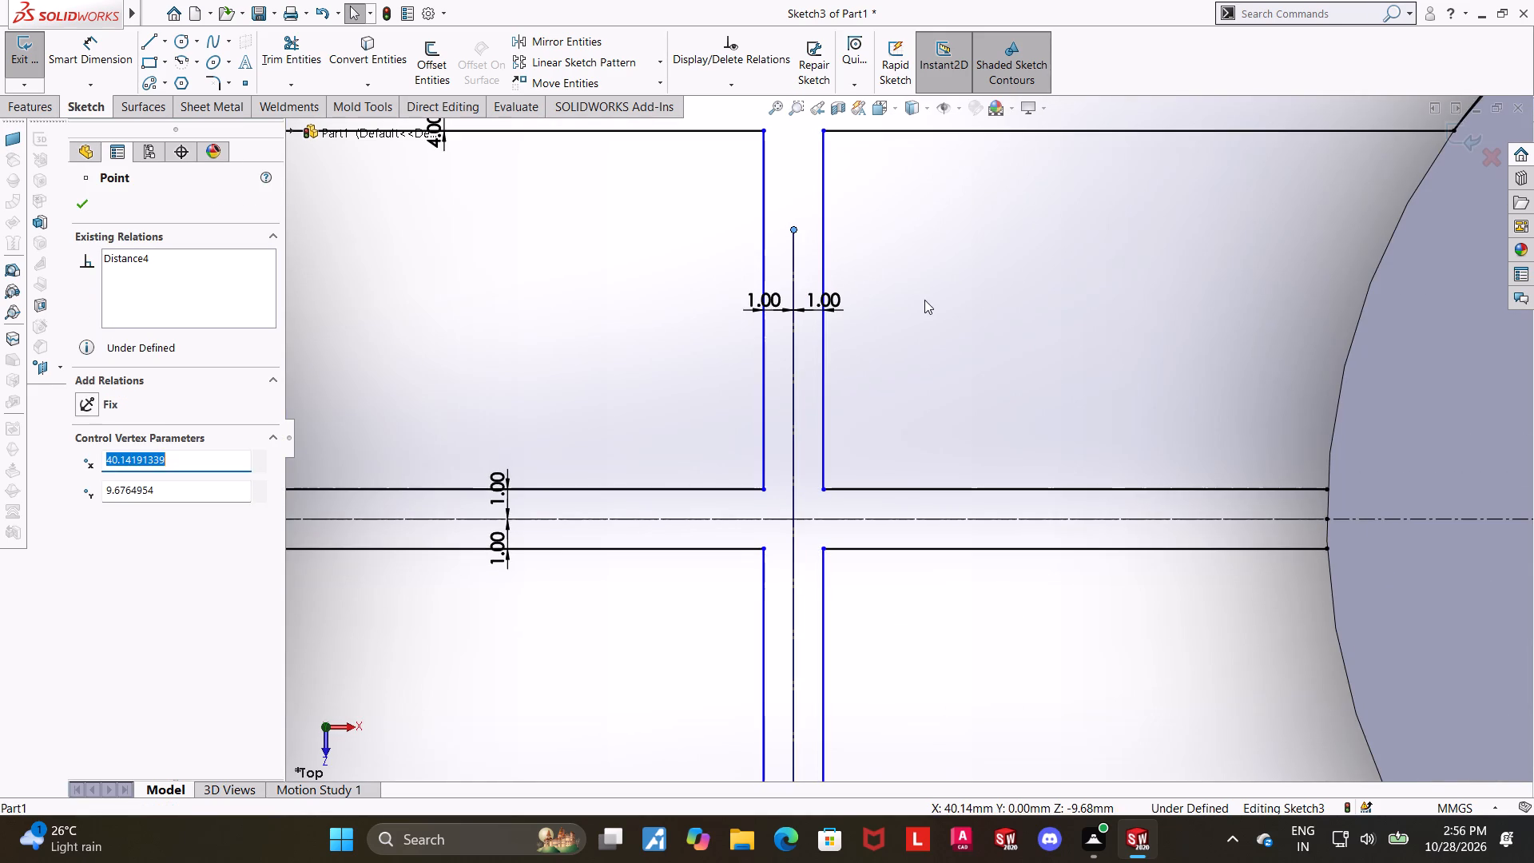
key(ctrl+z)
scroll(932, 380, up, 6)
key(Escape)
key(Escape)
Delete both 1 mm dimensions between the vertical construction line and the upper vertical rib lines.
right_click(884, 395)
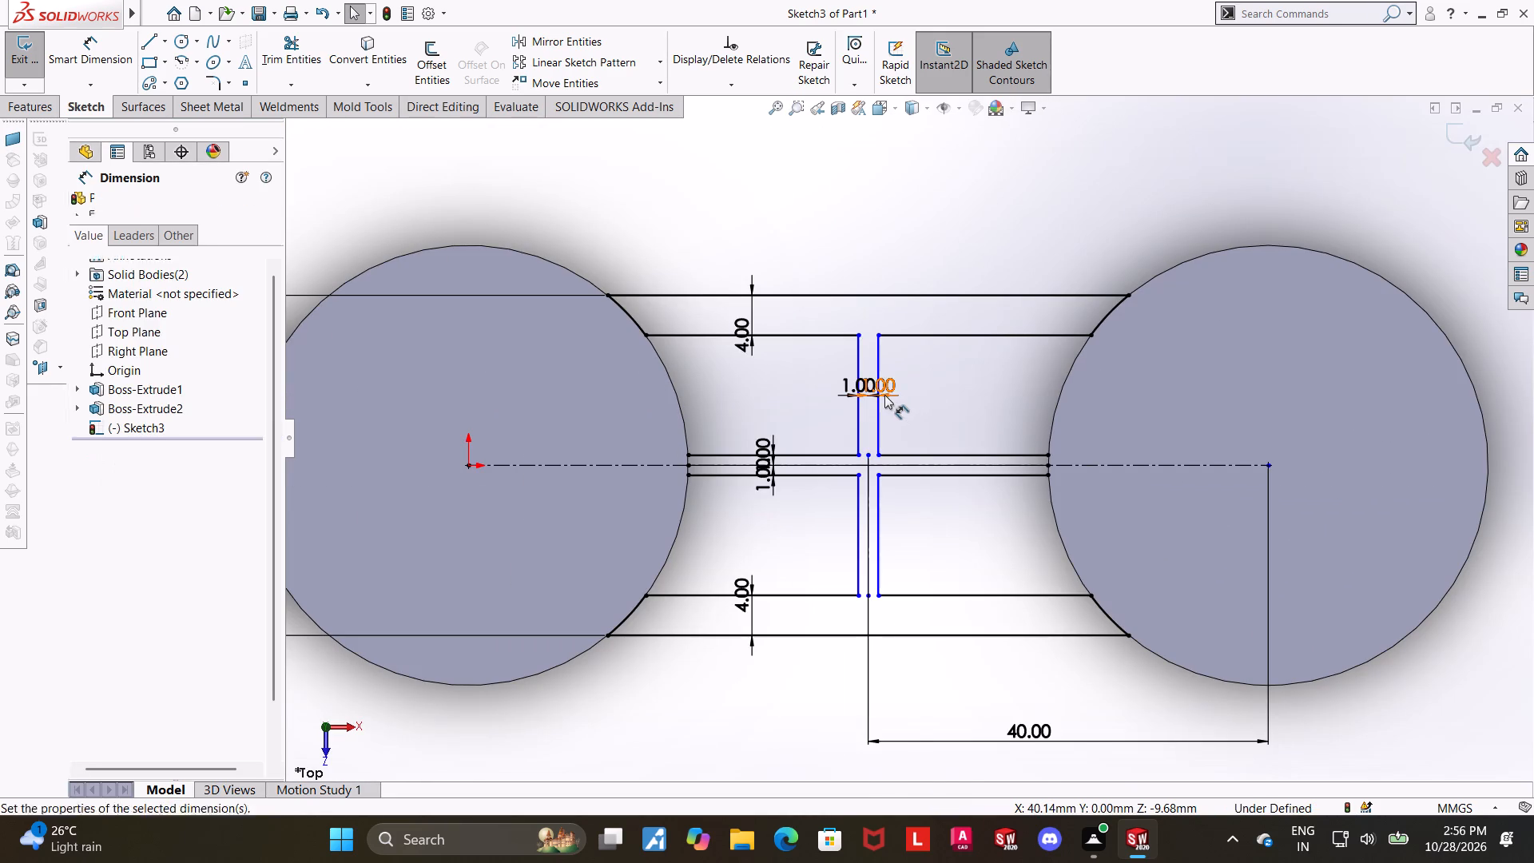
click(927, 598)
right_click(852, 379)
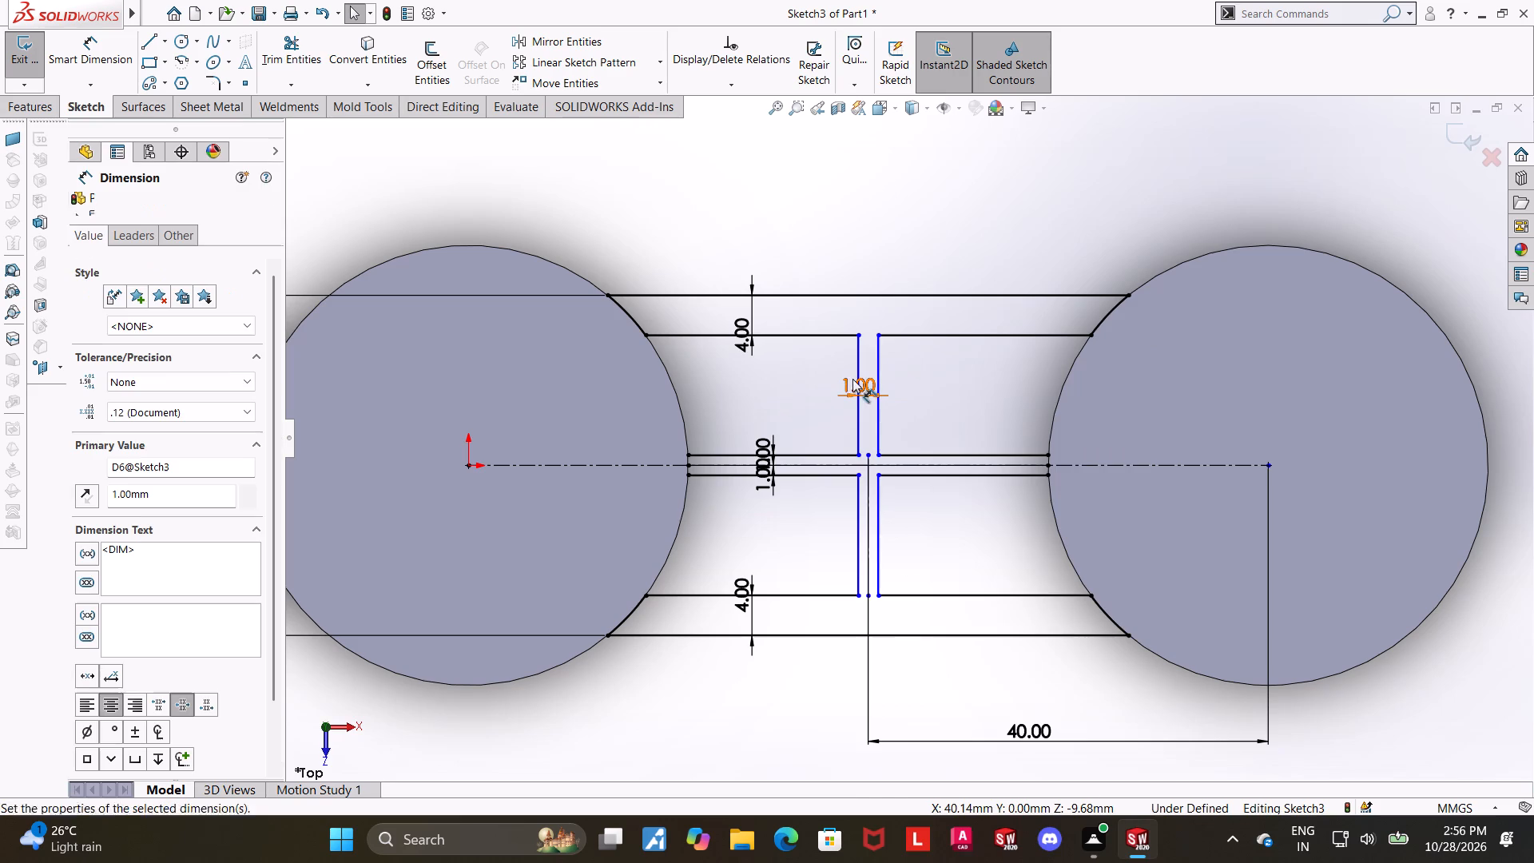
click(907, 595)
scroll(994, 426, down, 3)
key(Escape)
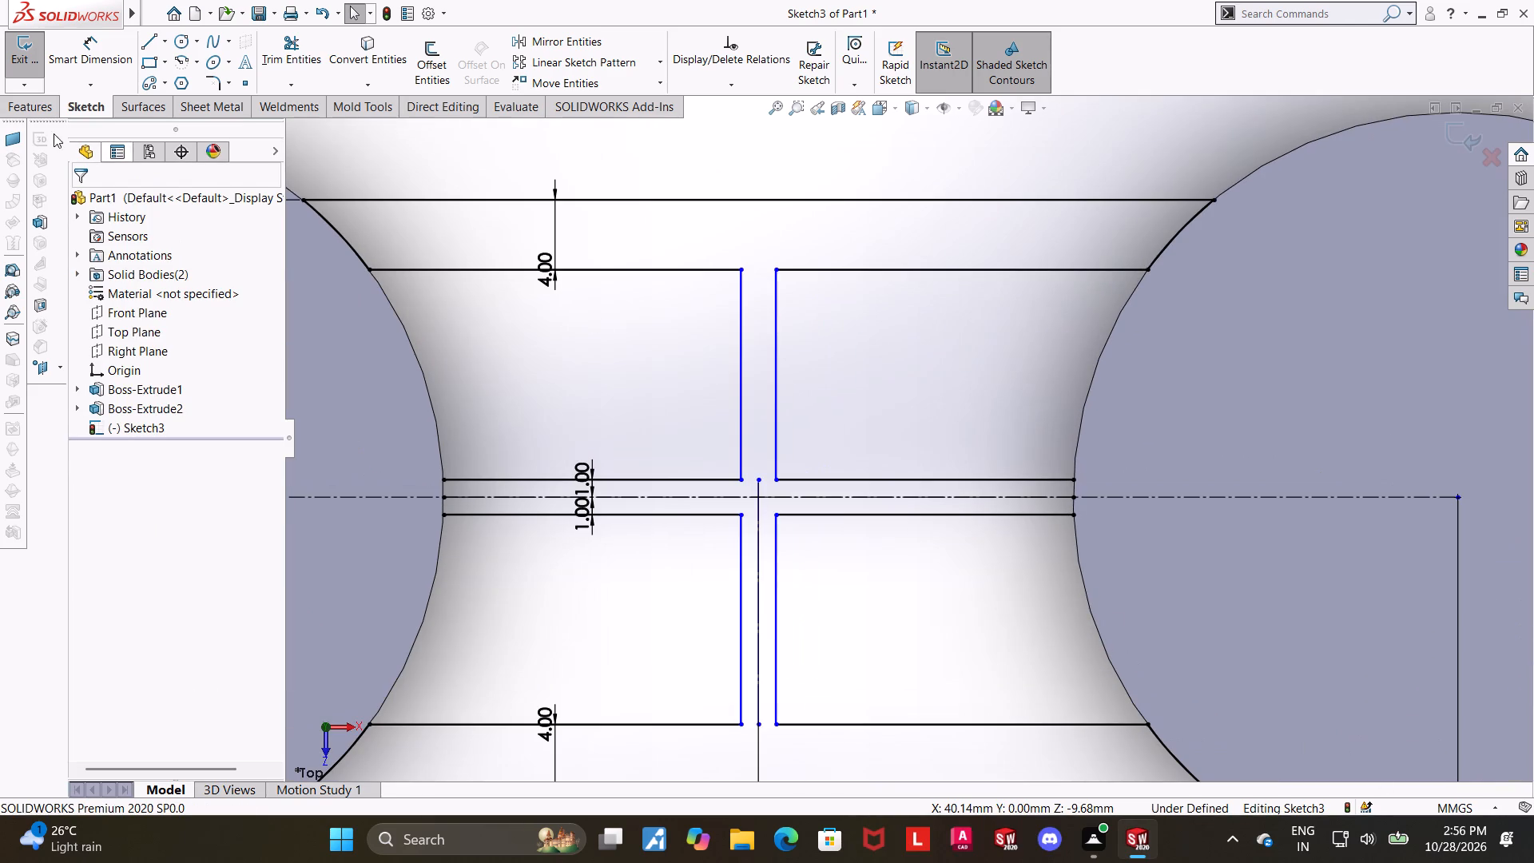
Dimension the spacing between the two upper vertical rib lines at 2 mm.
click(77, 66)
click(740, 355)
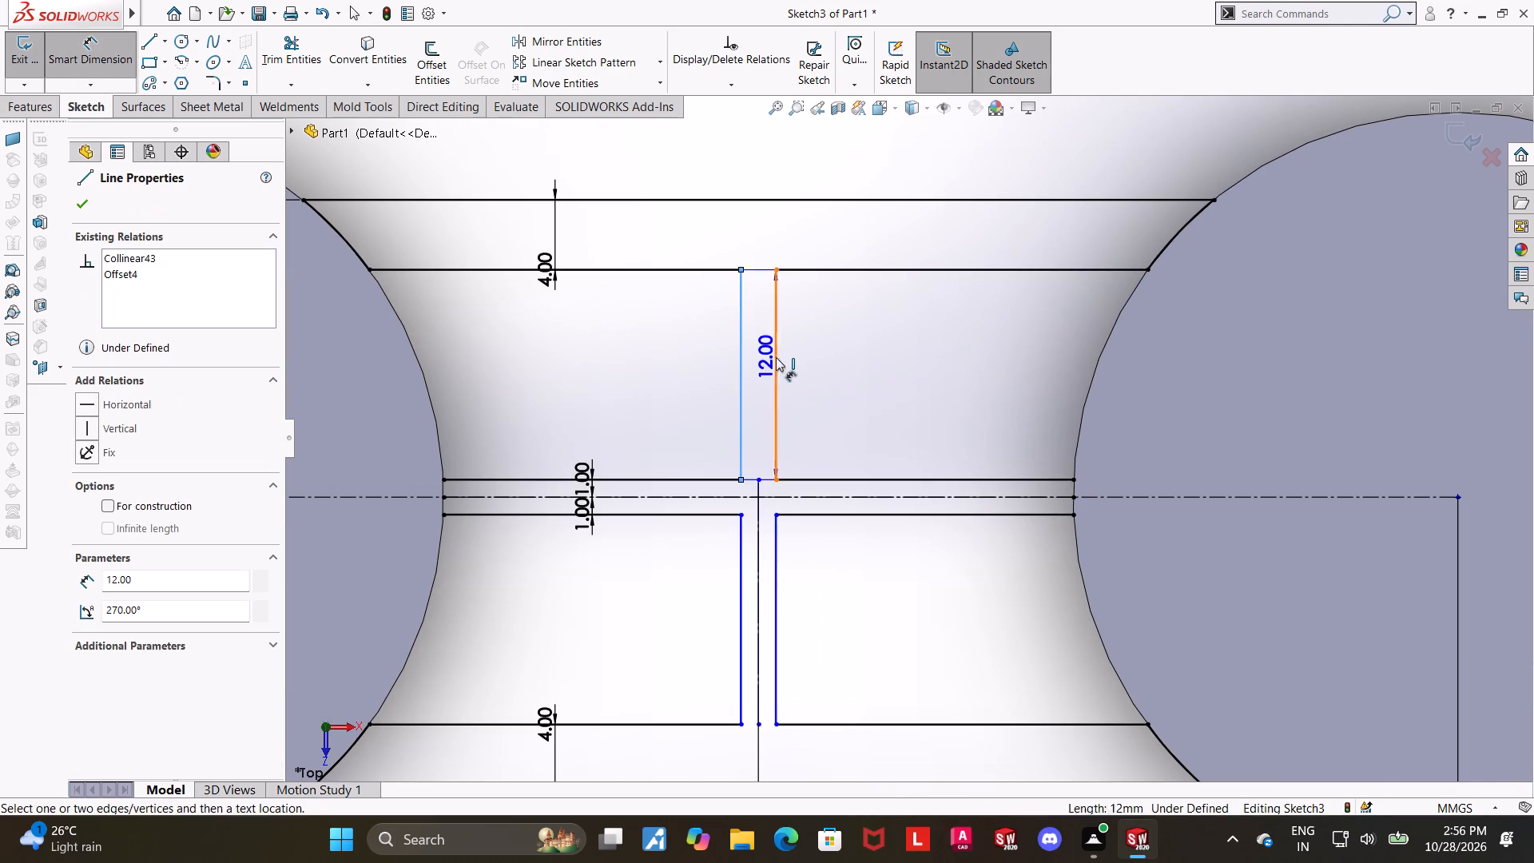
click(776, 357)
click(816, 357)
click(748, 335)
key(Escape)
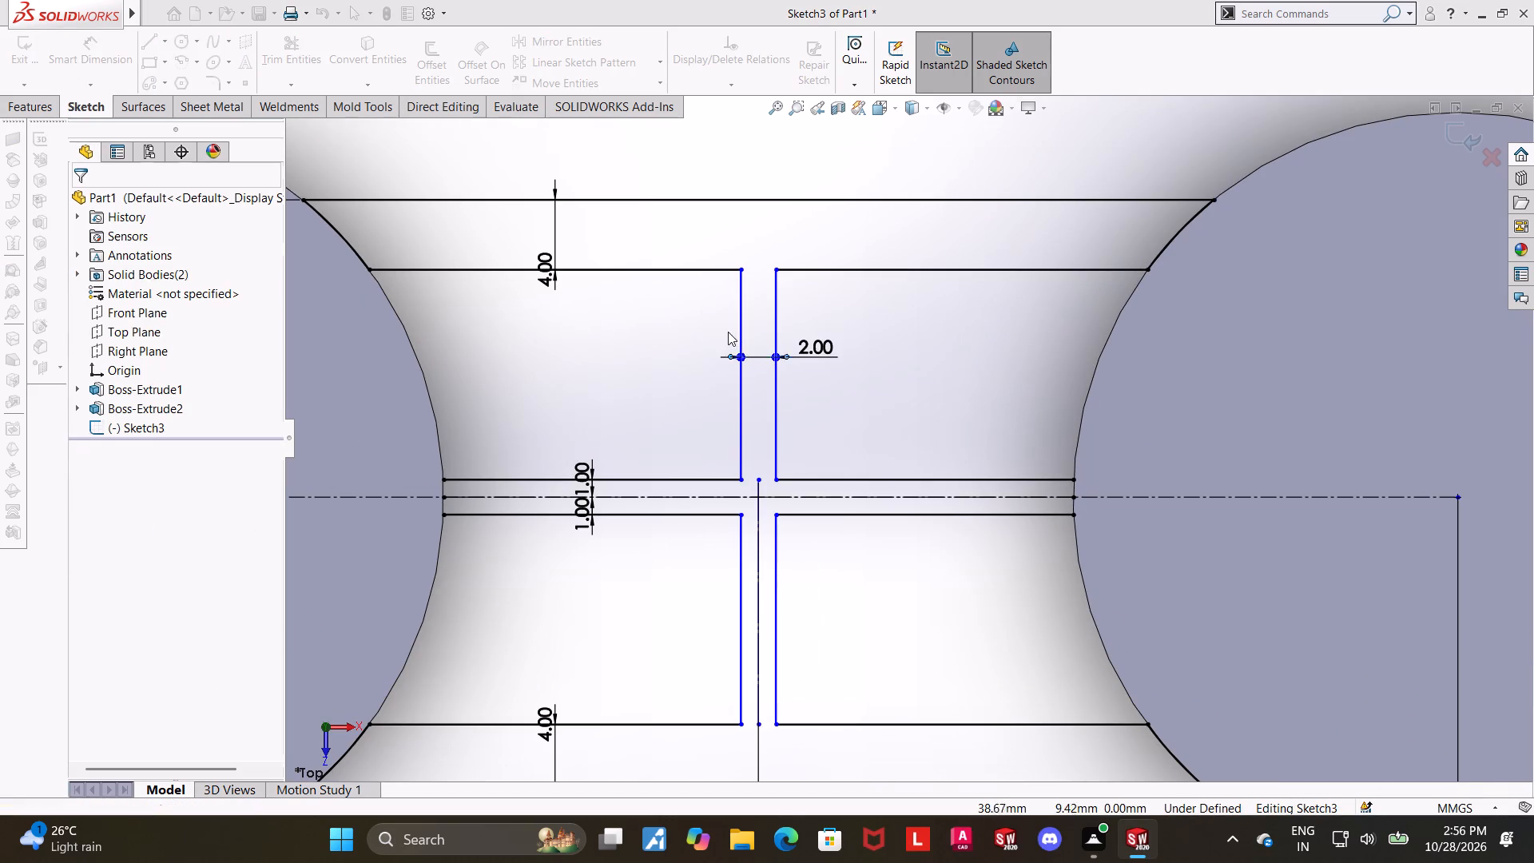
key(Escape)
Dimension the vertical construction line 1 mm from the lower vertical rib line on the 50 mm boss's side.
click(110, 60)
click(758, 582)
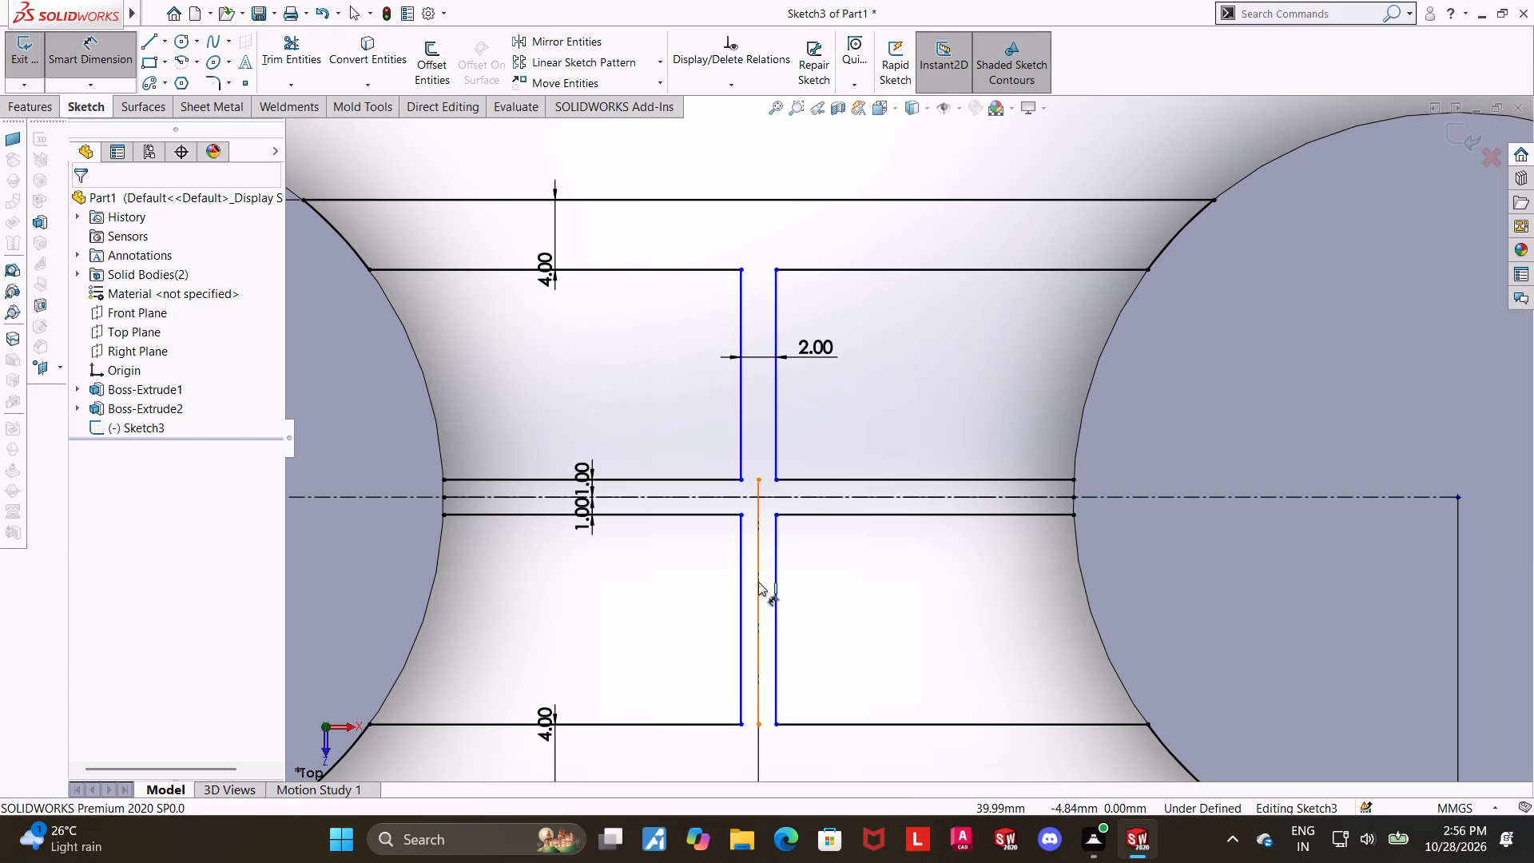
click(773, 587)
click(829, 579)
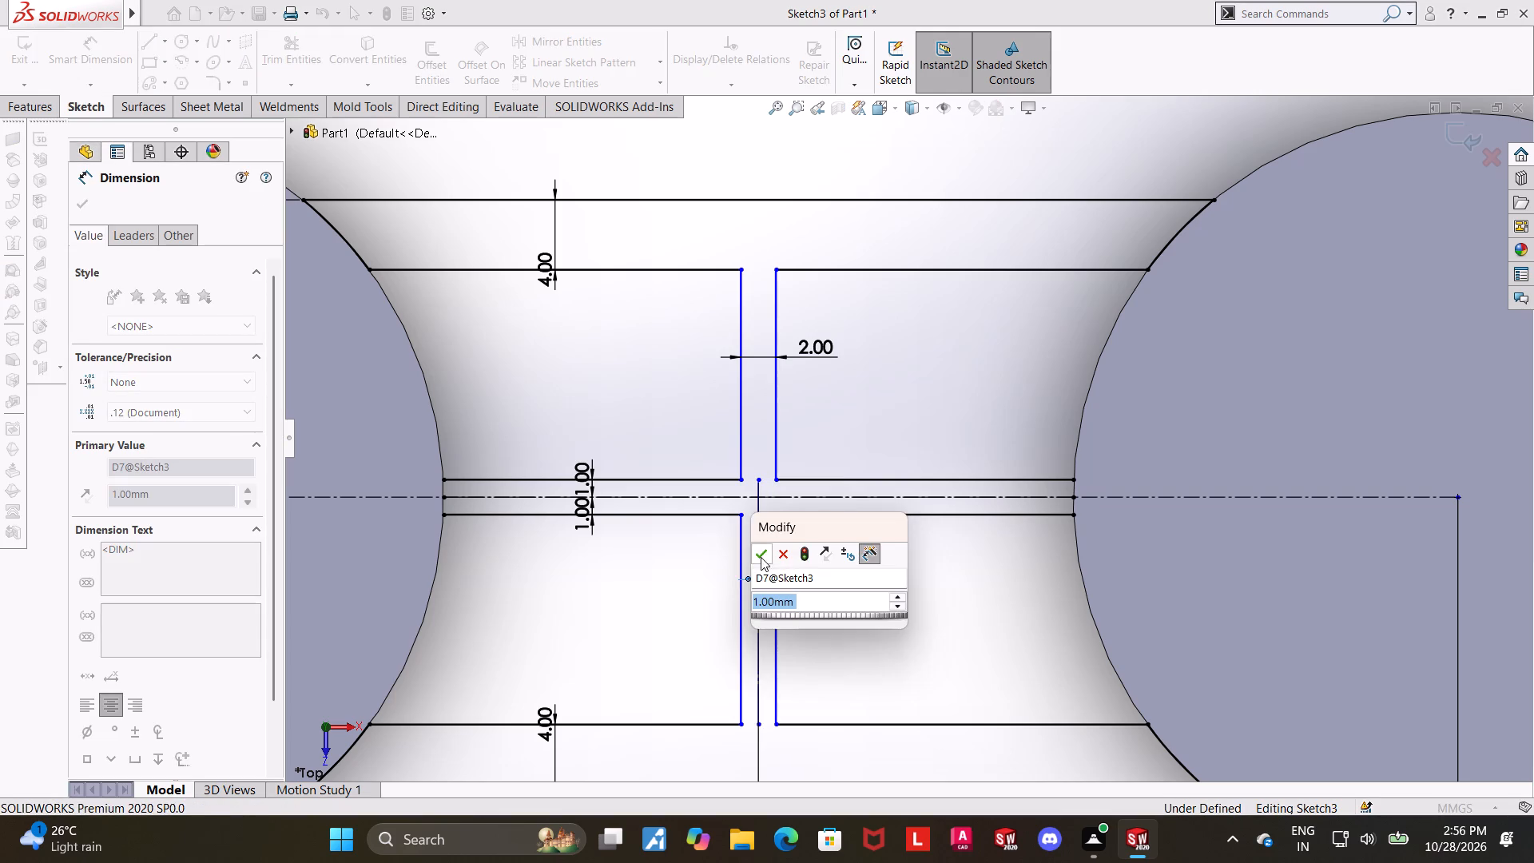
click(761, 557)
scroll(800, 539, up, 4)
key(Escape)
ctrl+click(835, 423)
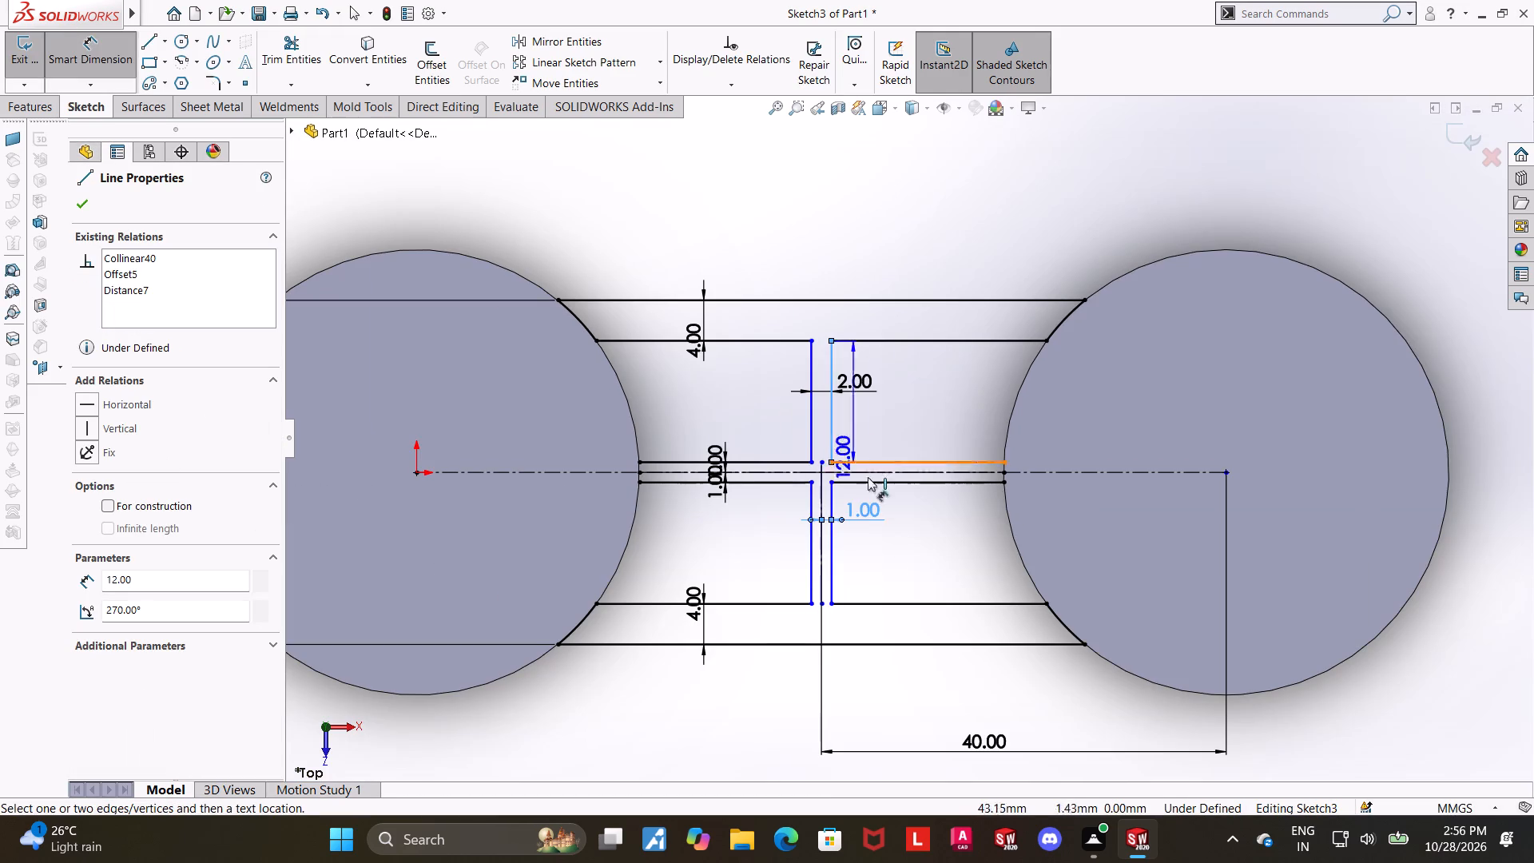
key(Escape)
key(Escape)
key(Escape)
key(Escape)
Make the upper and lower vertical rib lines collinear on each side of the vertical construction line.
scroll(860, 447, down, 2)
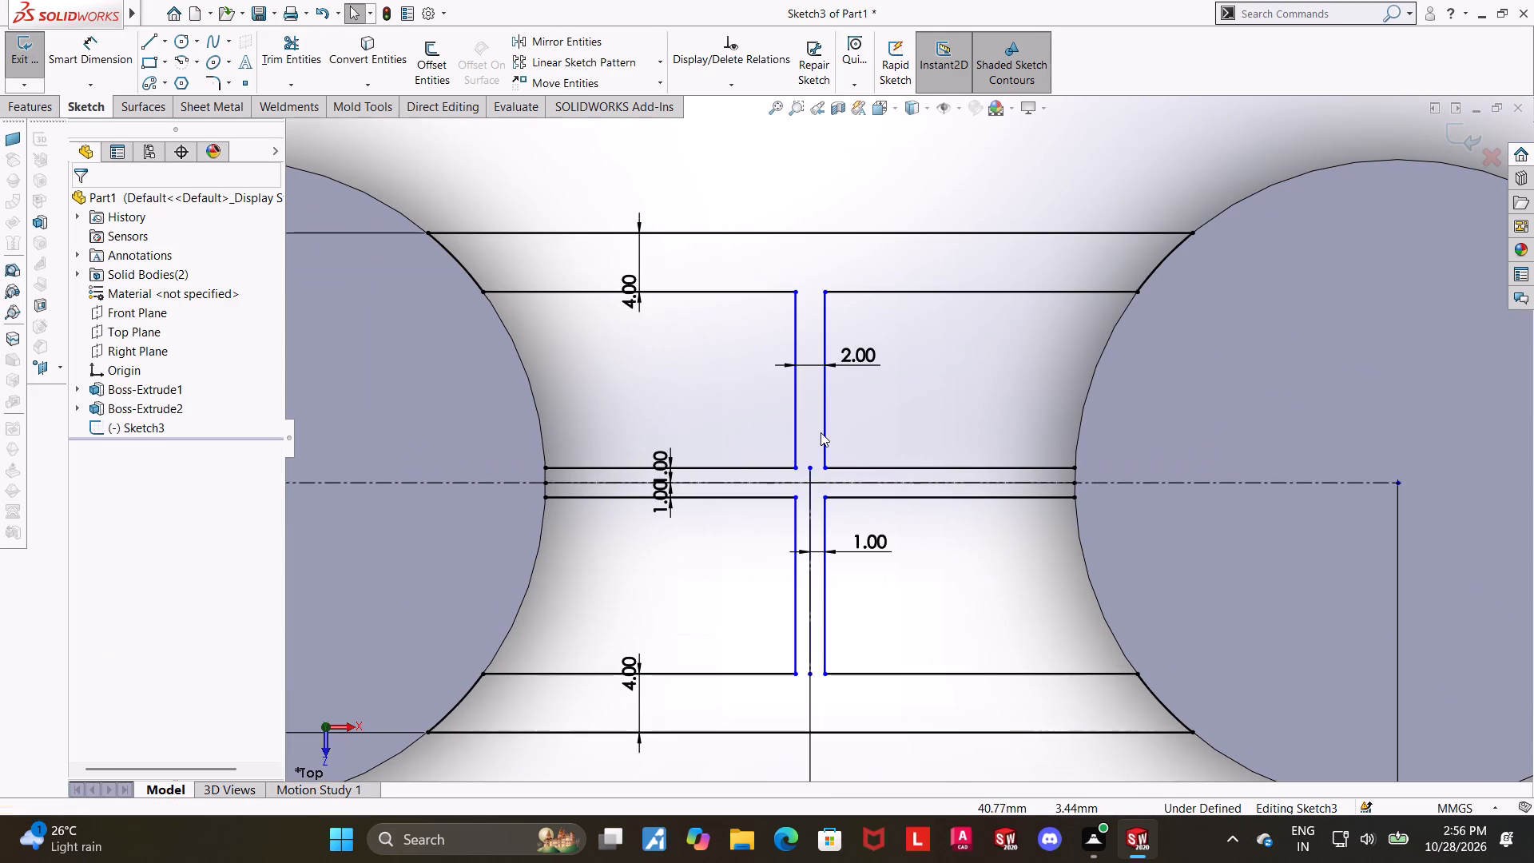
ctrl+click(822, 432)
ctrl+click(825, 613)
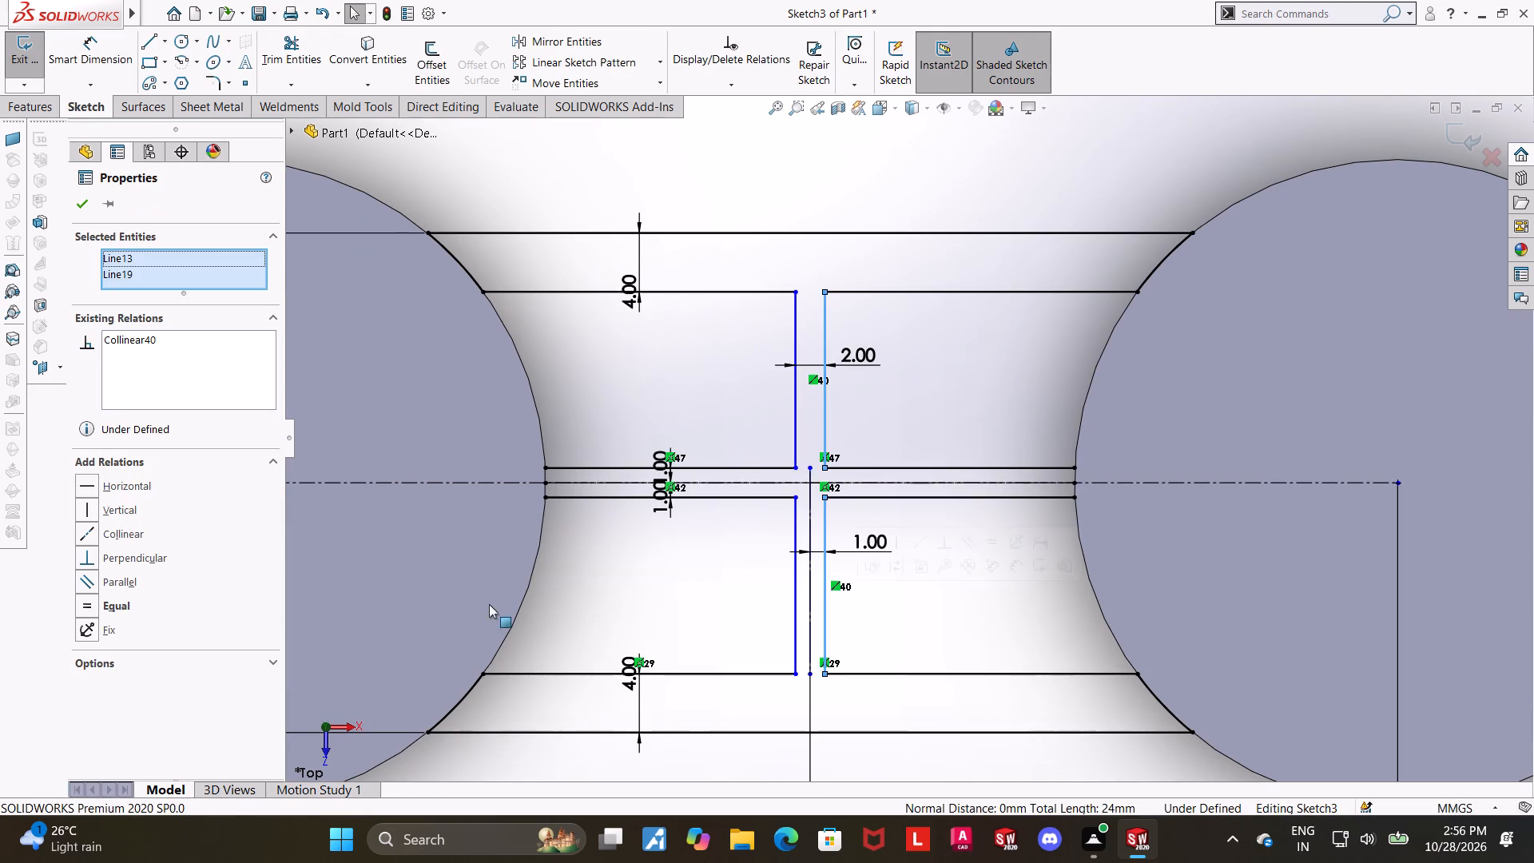
click(93, 526)
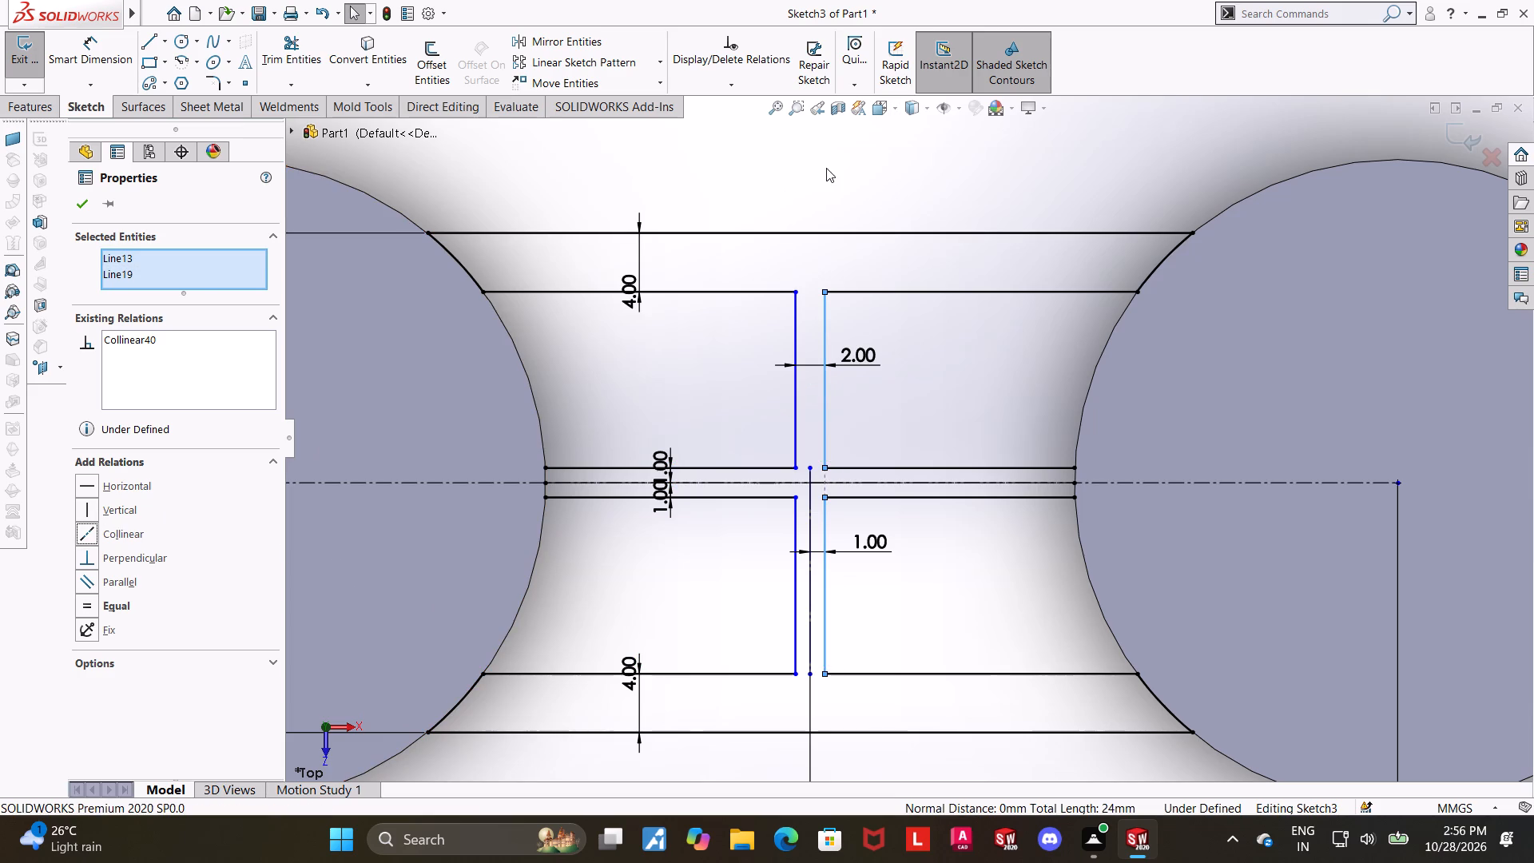
click(826, 168)
ctrl+click(797, 360)
ctrl+click(795, 546)
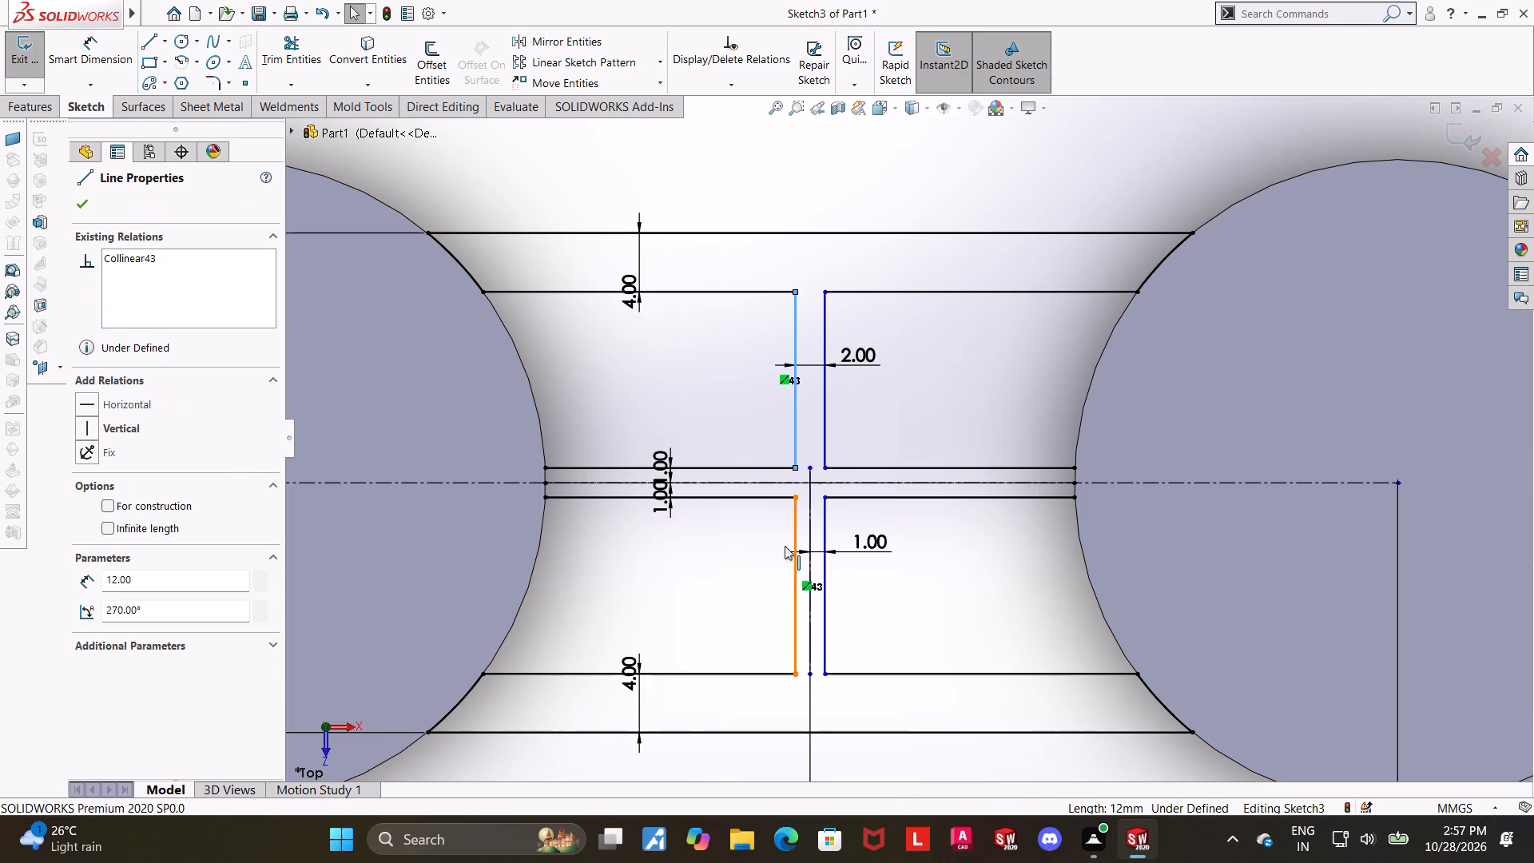
click(74, 536)
click(80, 535)
scroll(558, 491, up, 5)
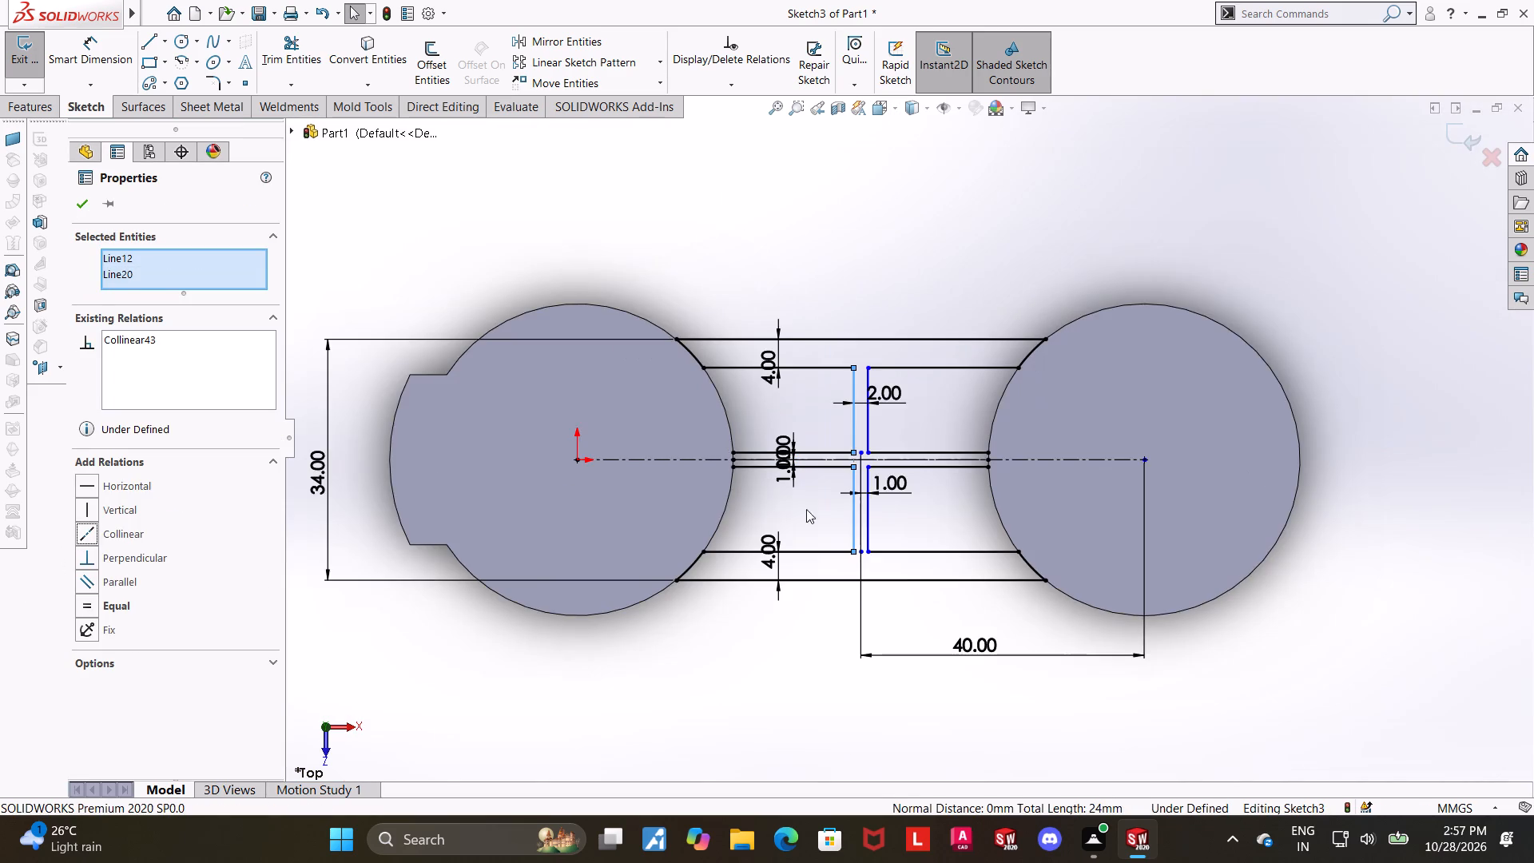
click(839, 654)
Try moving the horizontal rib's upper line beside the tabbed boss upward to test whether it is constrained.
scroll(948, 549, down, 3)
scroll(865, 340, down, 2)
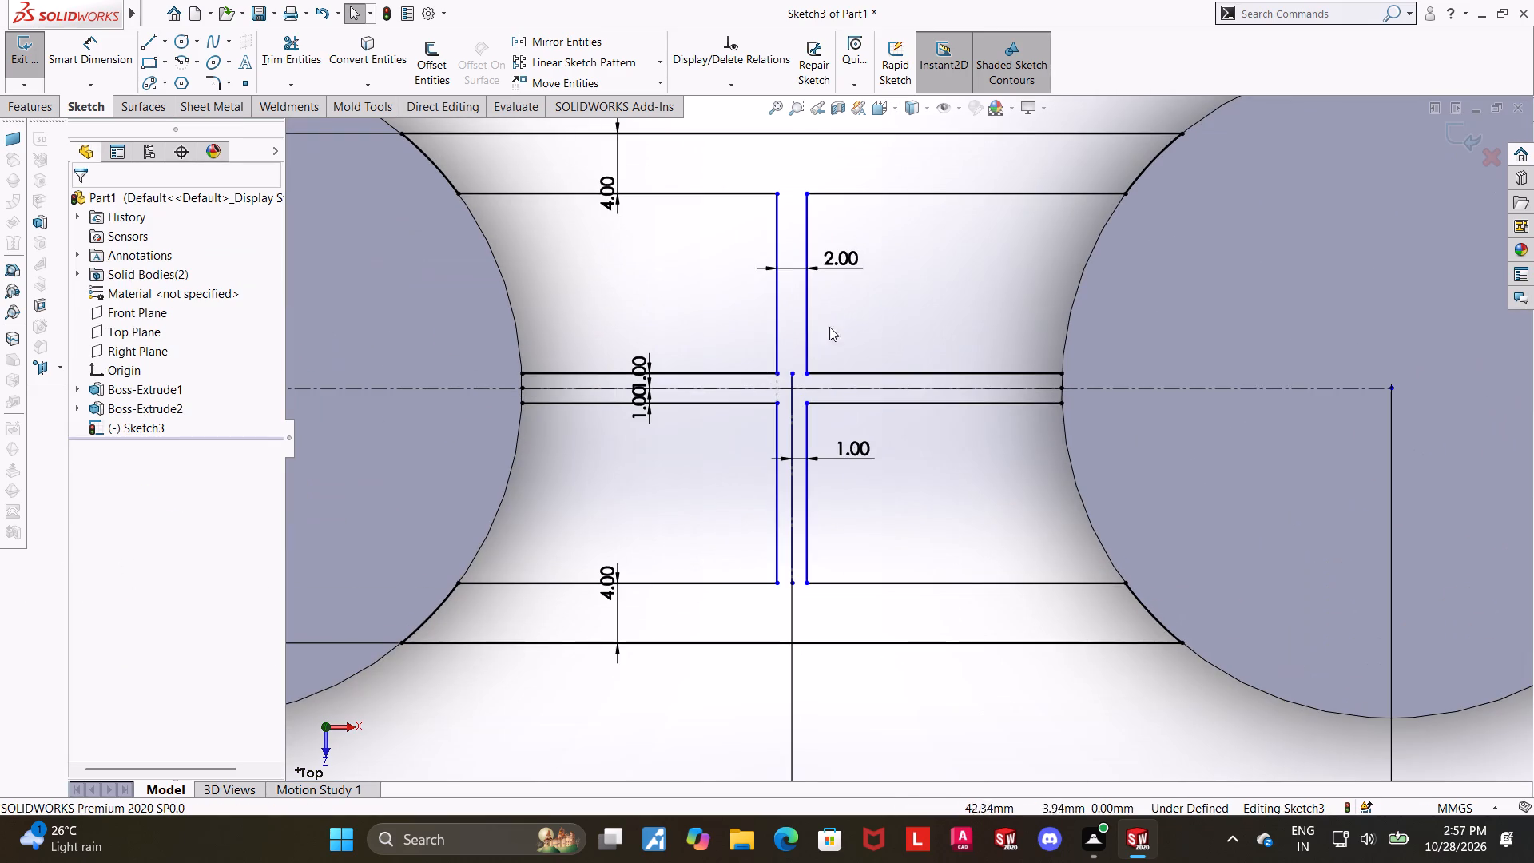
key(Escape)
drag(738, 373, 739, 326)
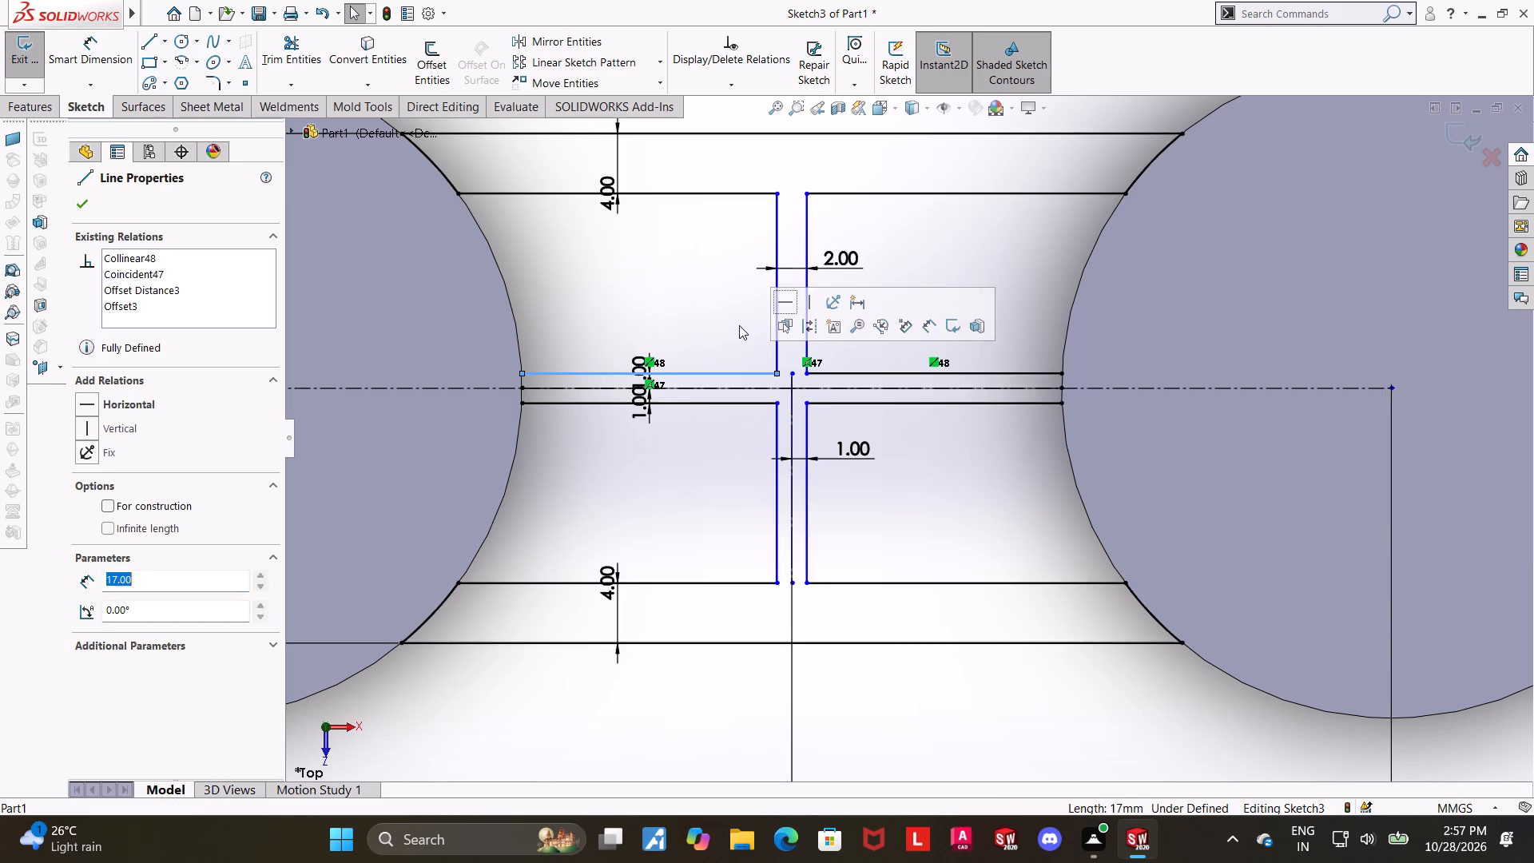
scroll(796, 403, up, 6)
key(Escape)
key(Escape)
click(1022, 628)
Add a horizontal relation between the top endpoints of the two upper vertical rib lines.
scroll(984, 403, down, 2)
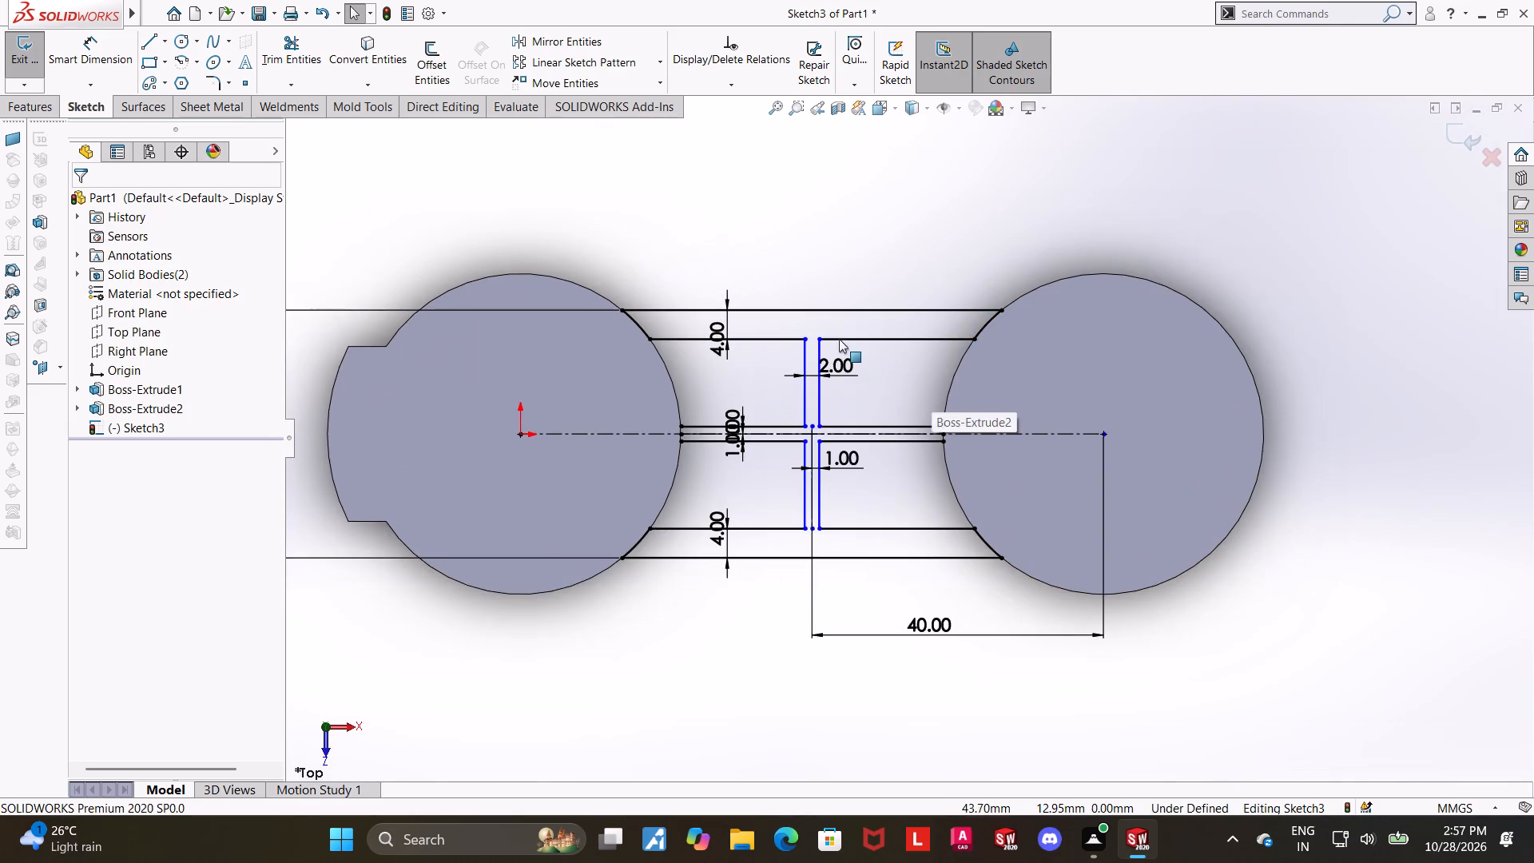
scroll(838, 339, down, 2)
ctrl+click(815, 350)
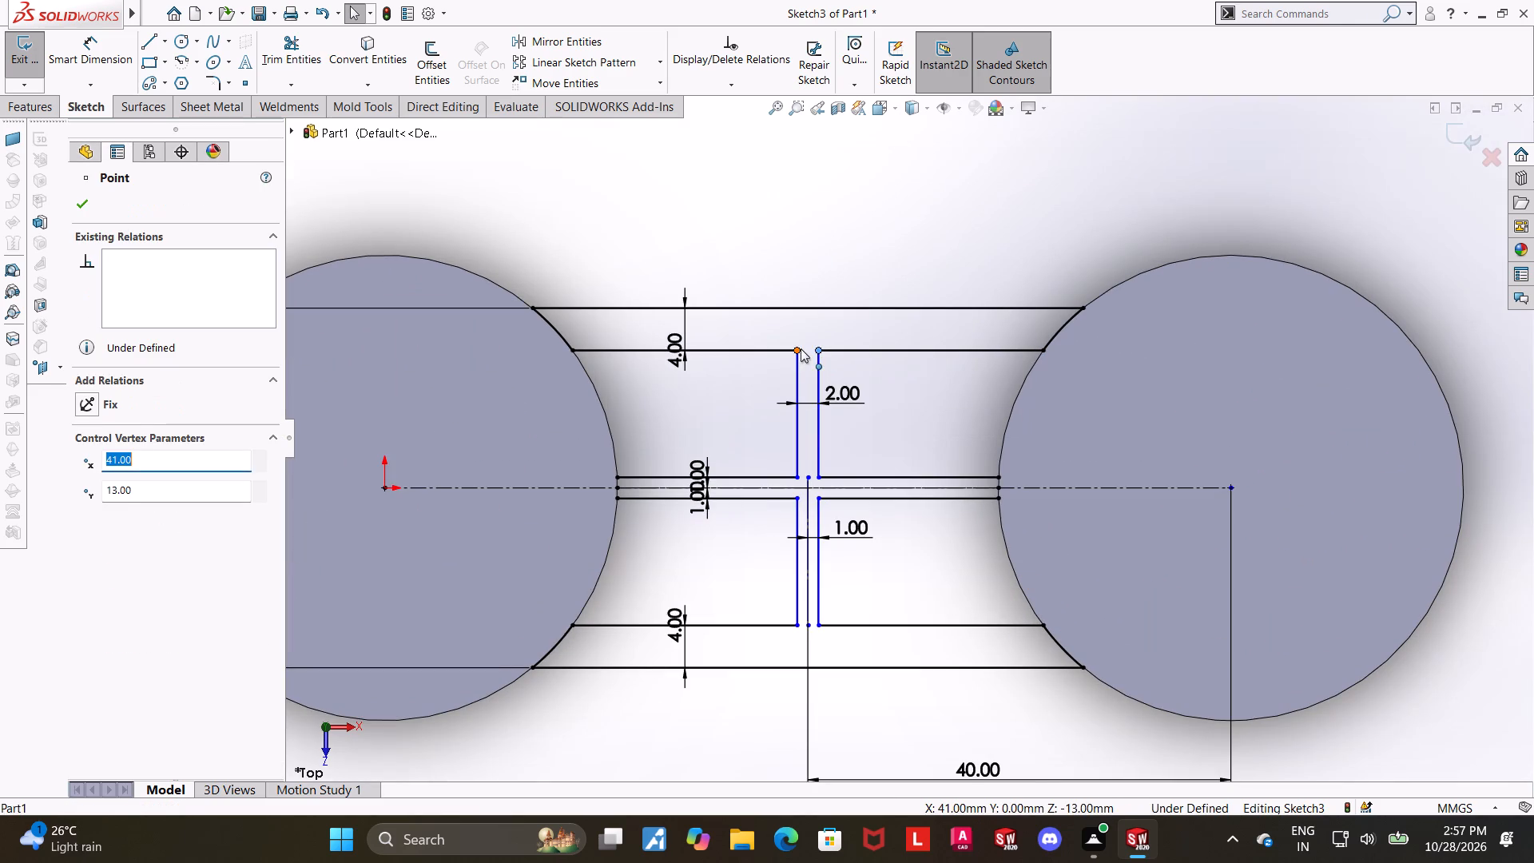
ctrl+click(801, 348)
click(89, 483)
click(711, 201)
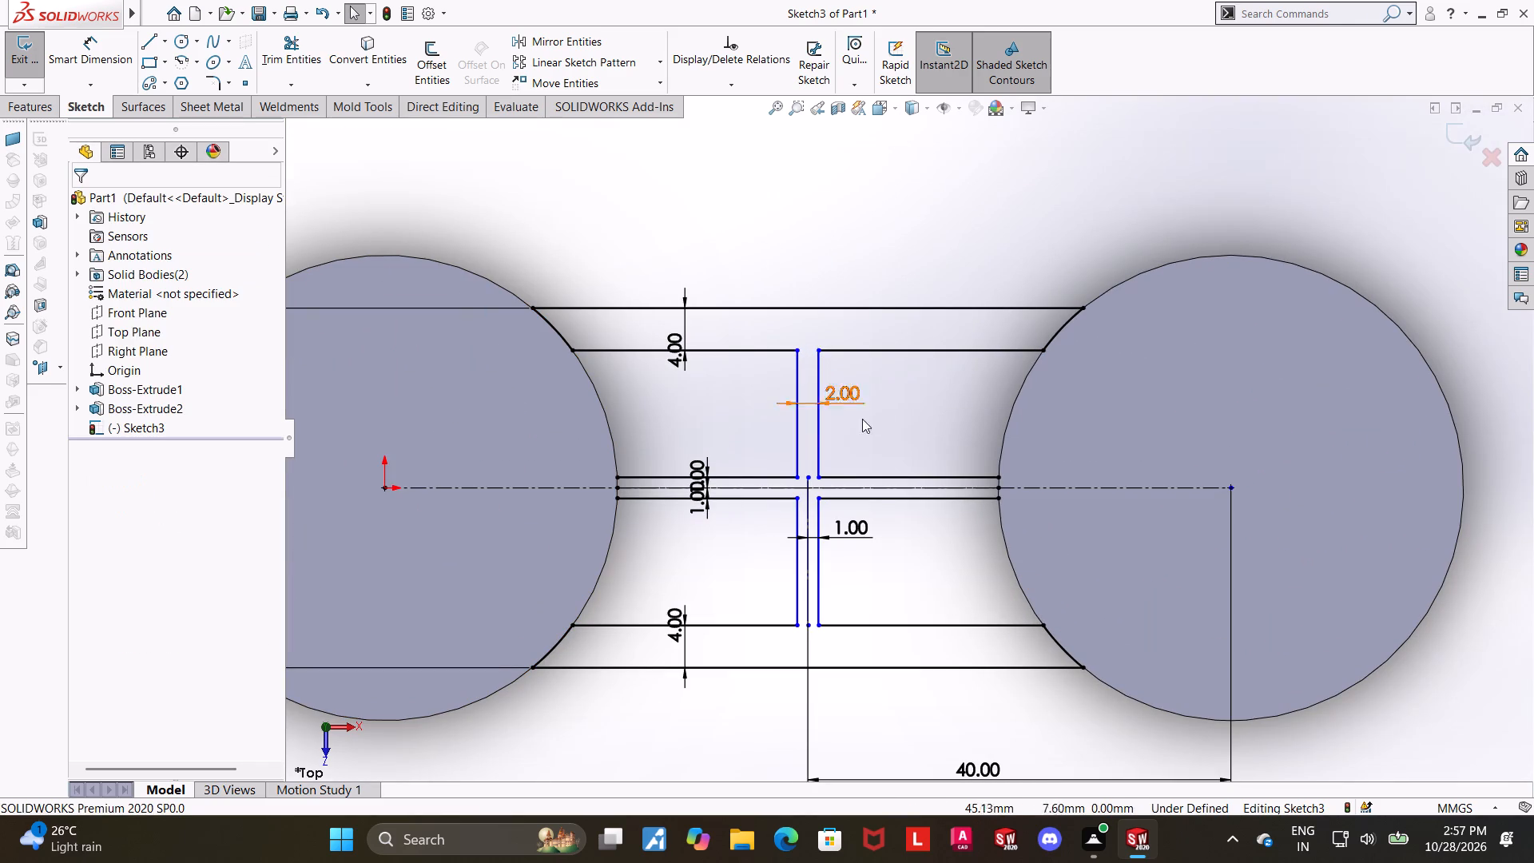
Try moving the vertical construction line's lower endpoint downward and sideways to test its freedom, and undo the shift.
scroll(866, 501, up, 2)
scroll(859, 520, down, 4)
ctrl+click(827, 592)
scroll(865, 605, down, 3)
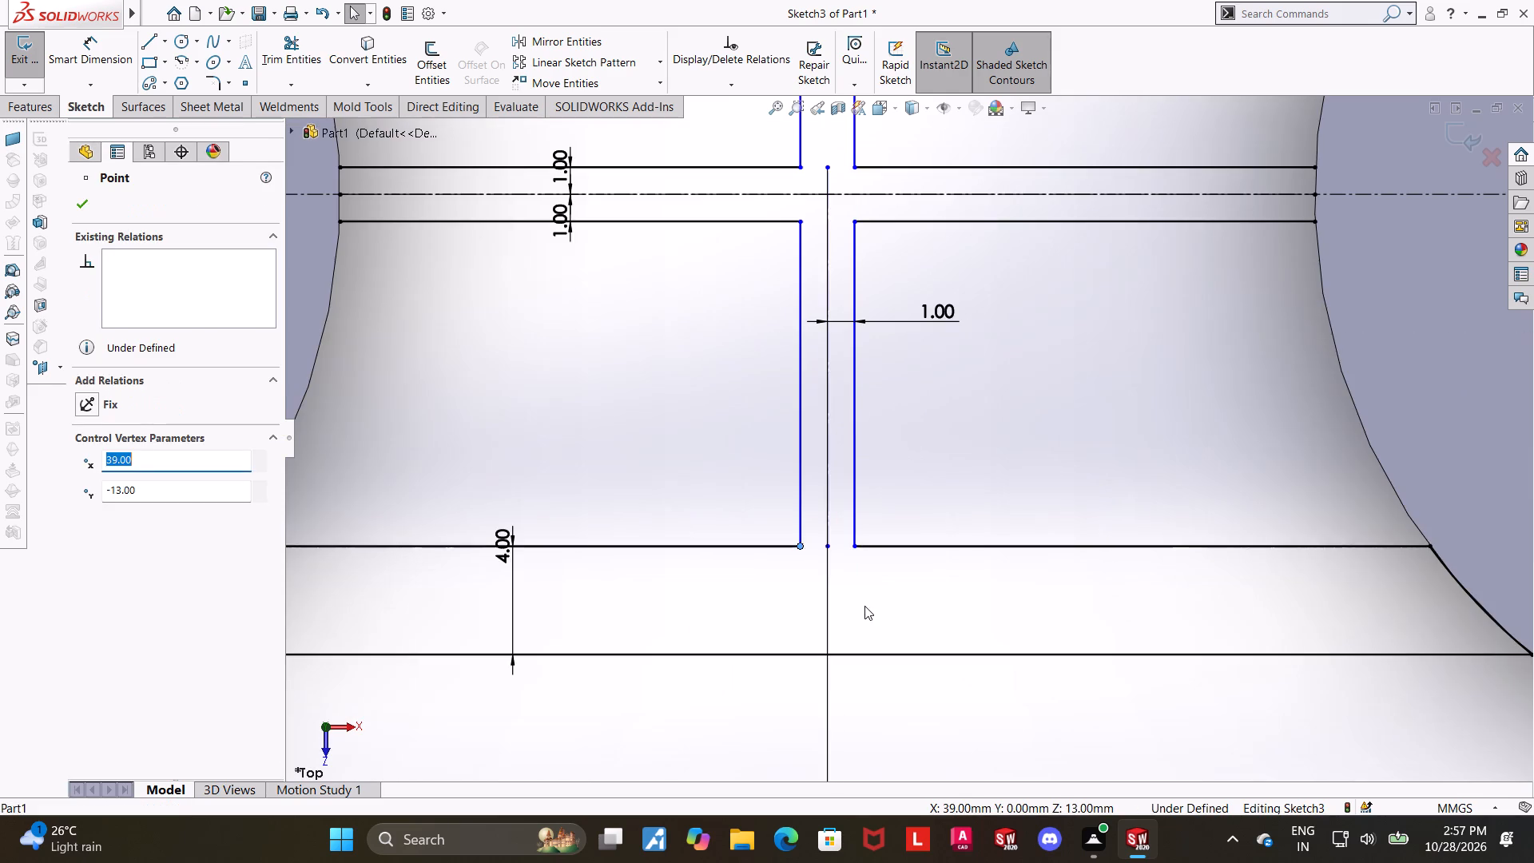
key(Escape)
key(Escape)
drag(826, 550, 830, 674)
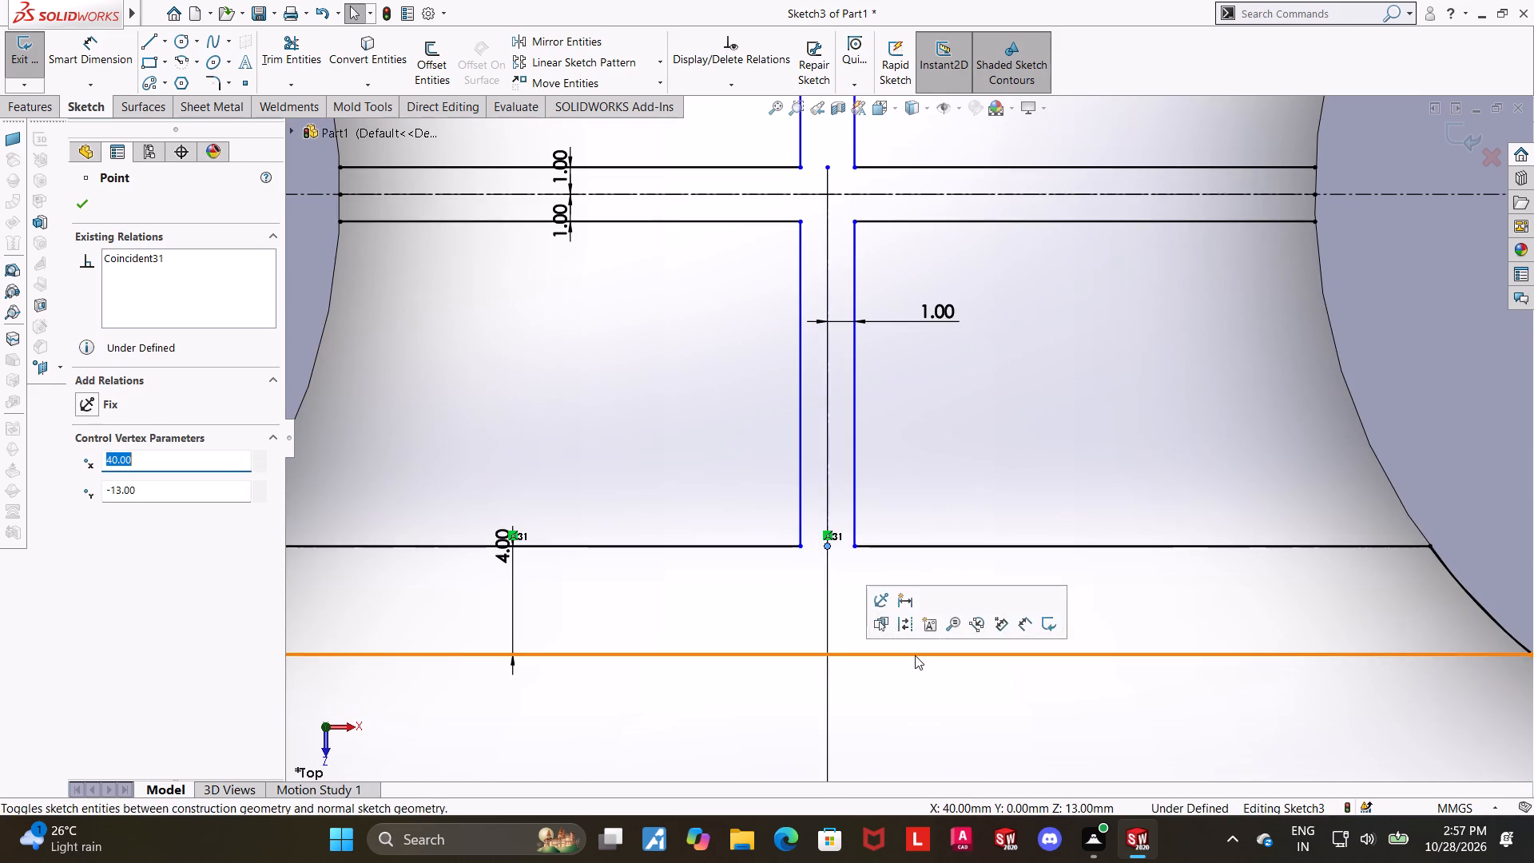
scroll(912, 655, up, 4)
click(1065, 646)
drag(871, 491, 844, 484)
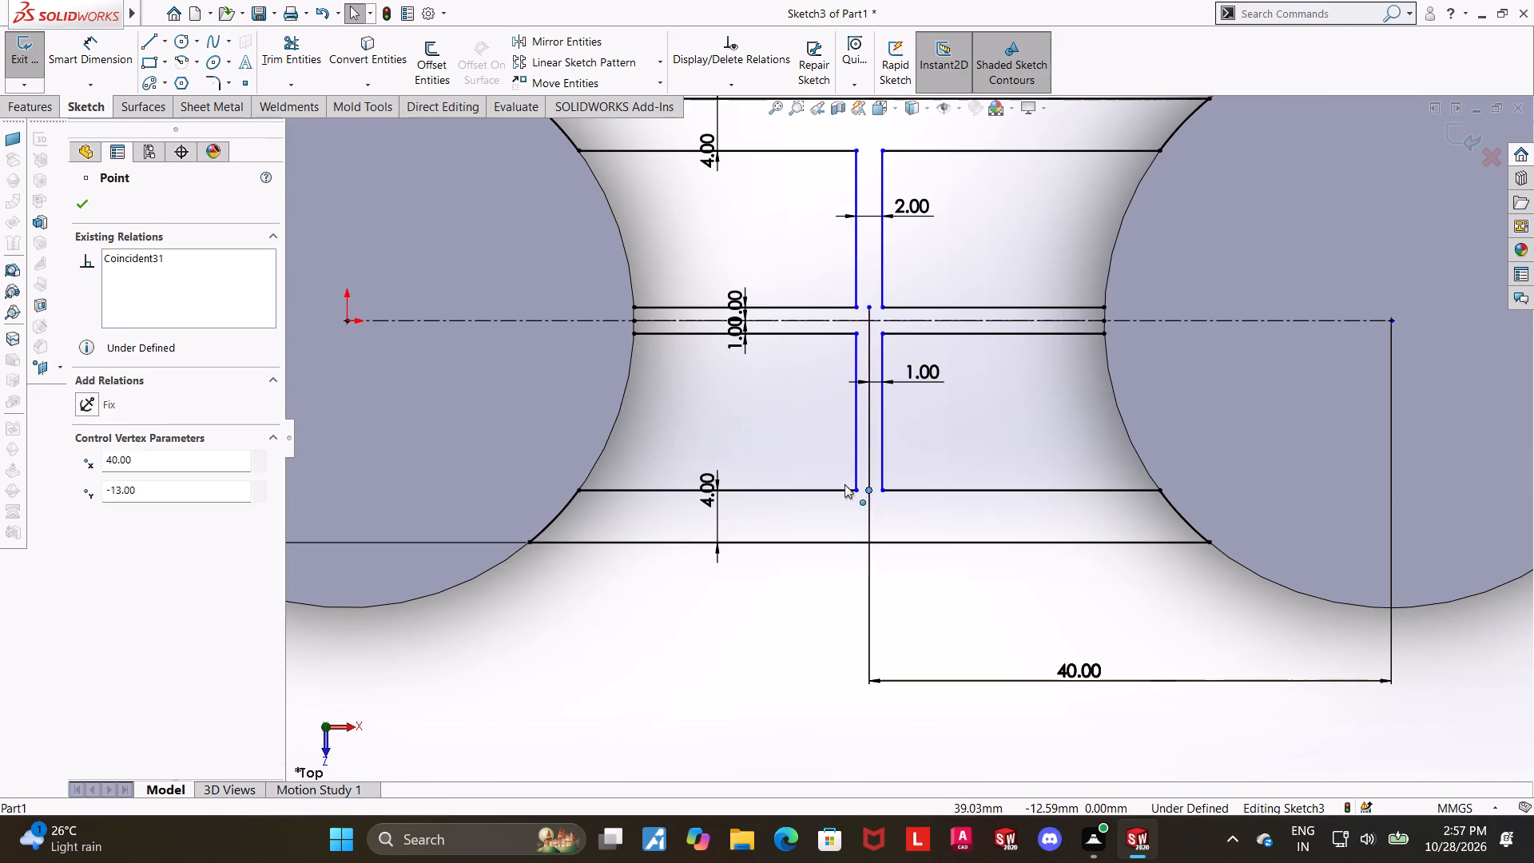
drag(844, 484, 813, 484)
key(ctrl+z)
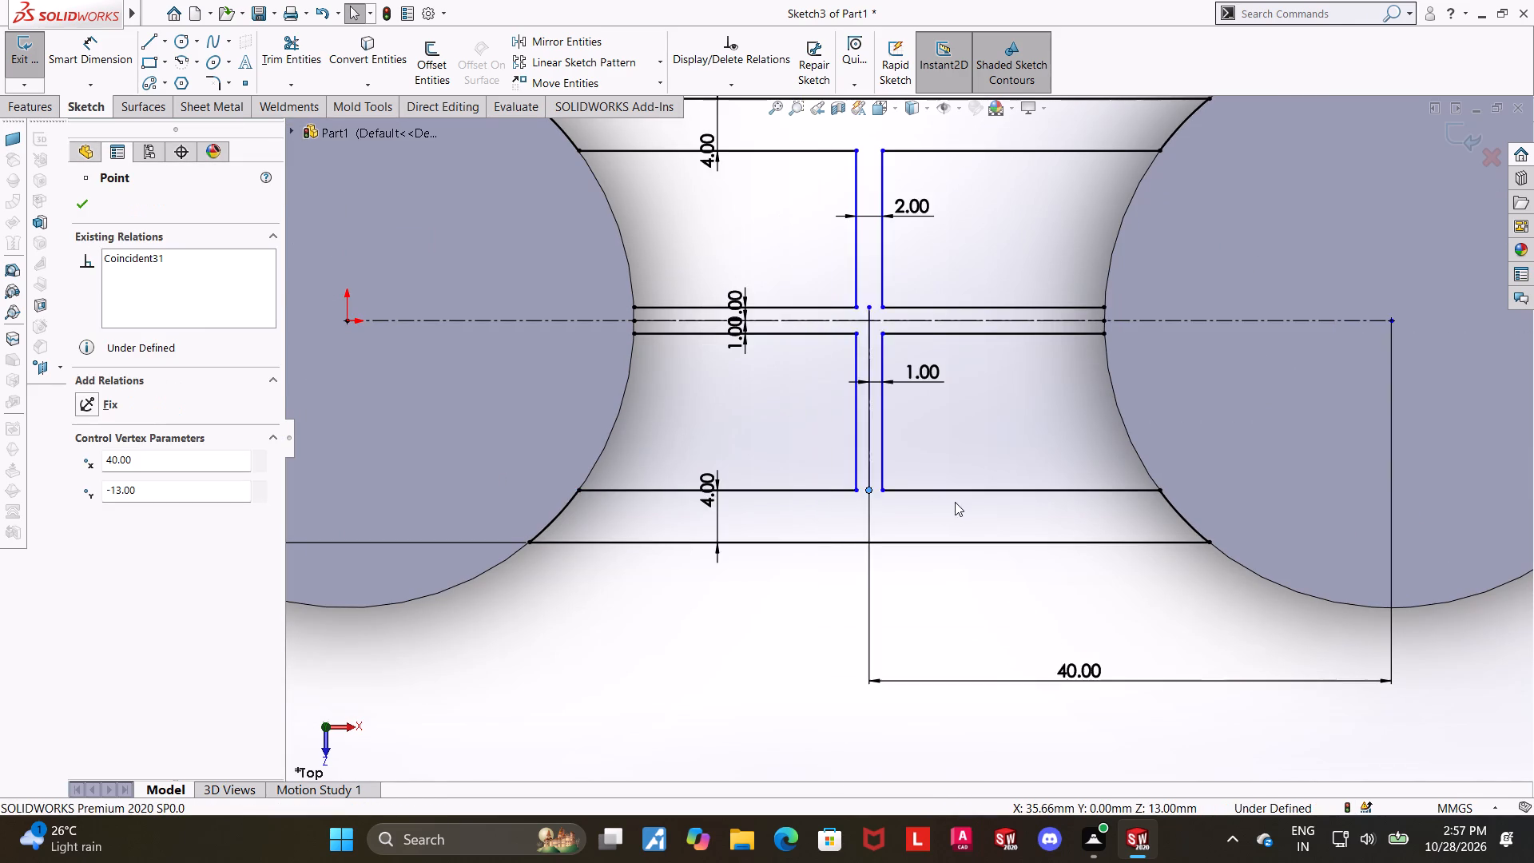
Reposition the horizontal centreline's free end onto the centre of the 50 mm boss to fully define the sketch.
scroll(1116, 509, up, 3)
click(1349, 577)
scroll(1210, 413, down, 1)
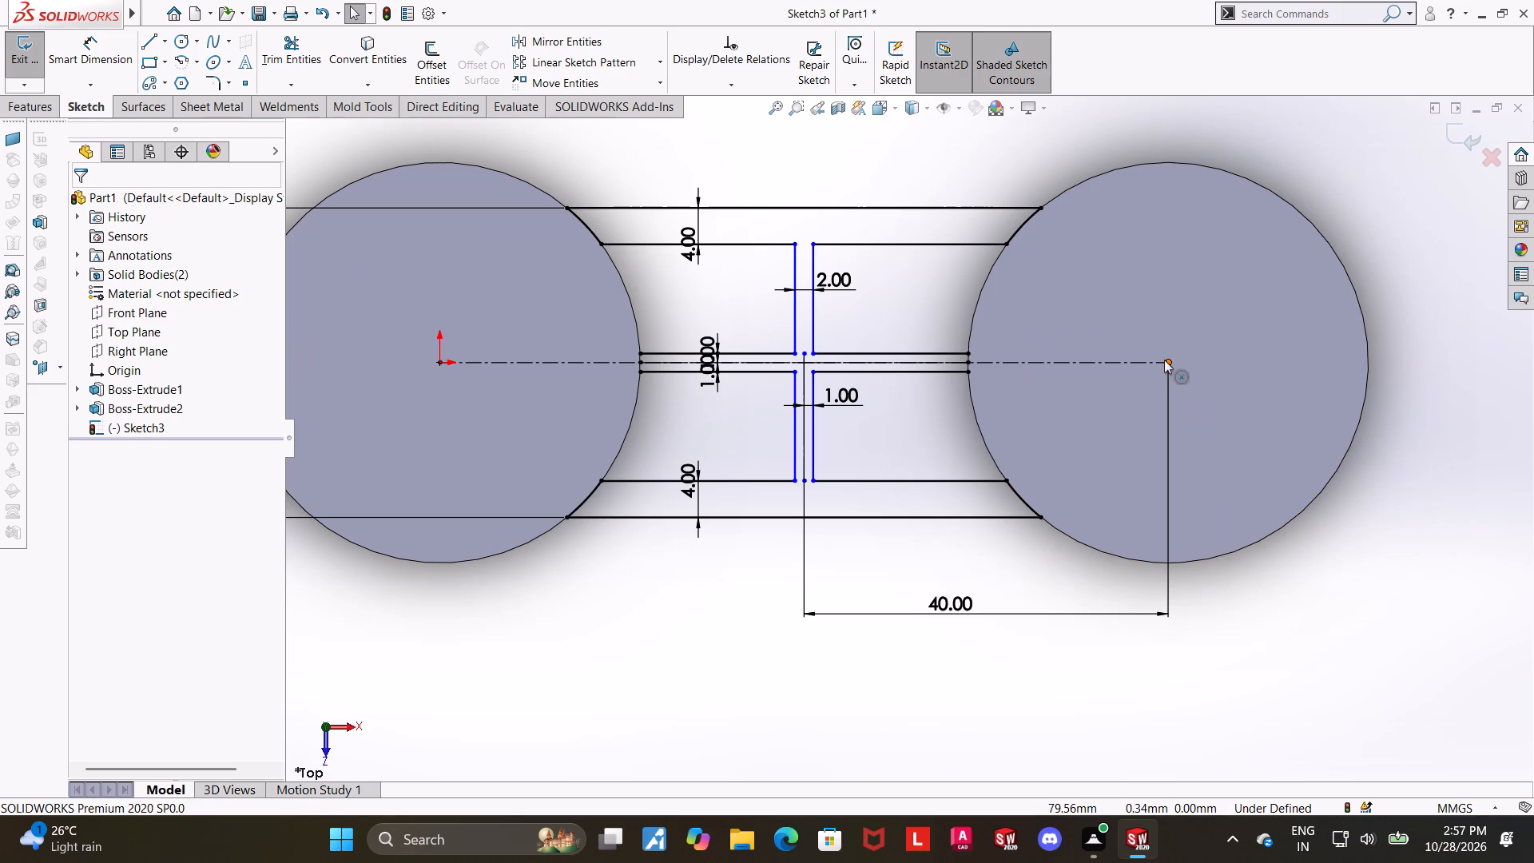
drag(1168, 359, 1216, 359)
scroll(1228, 384, up, 3)
key(Escape)
key(Escape)
scroll(943, 379, down, 4)
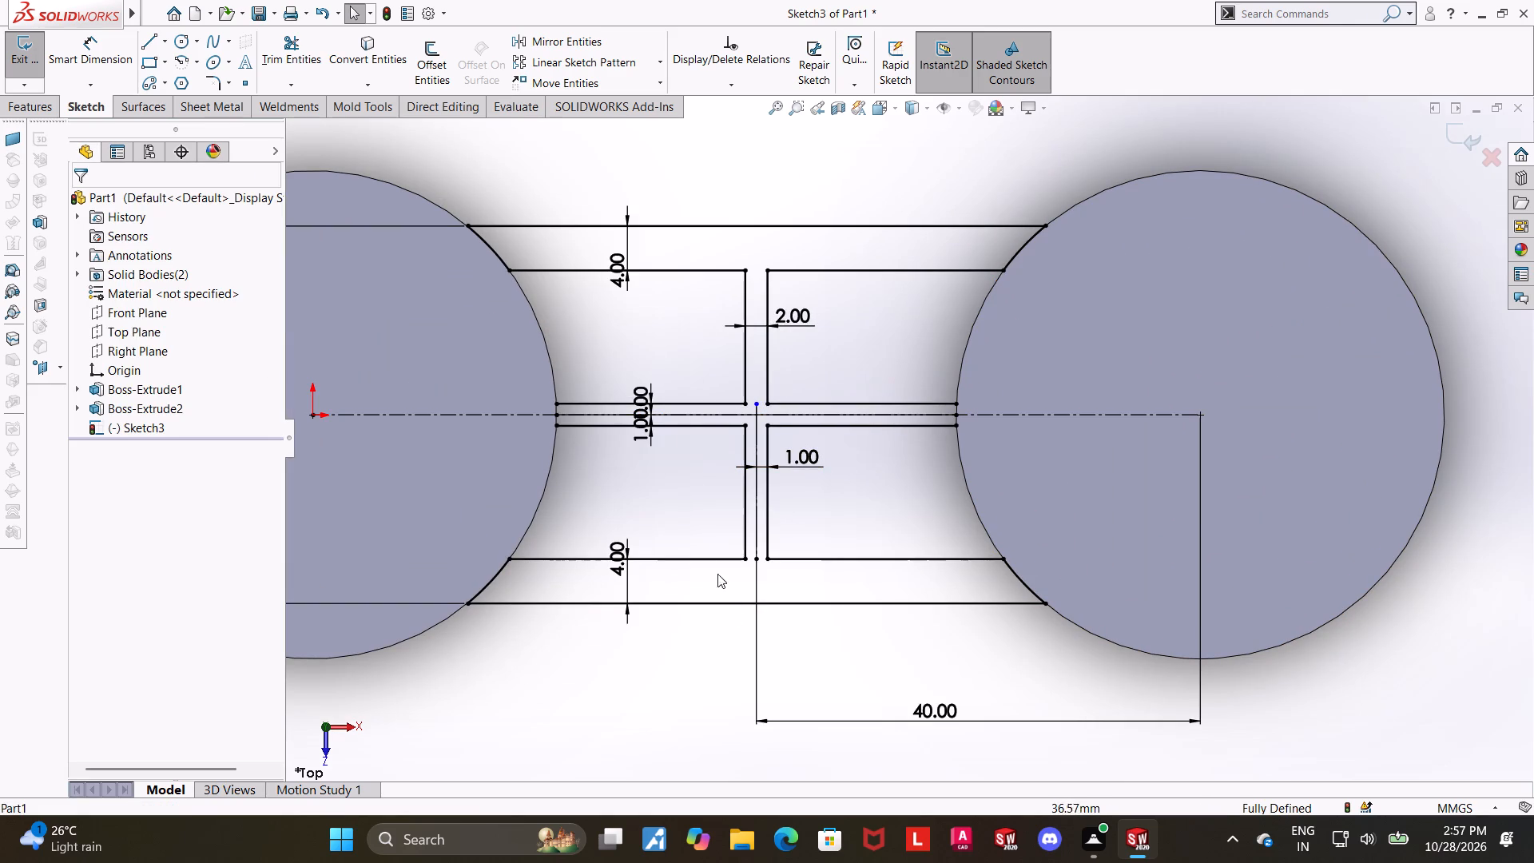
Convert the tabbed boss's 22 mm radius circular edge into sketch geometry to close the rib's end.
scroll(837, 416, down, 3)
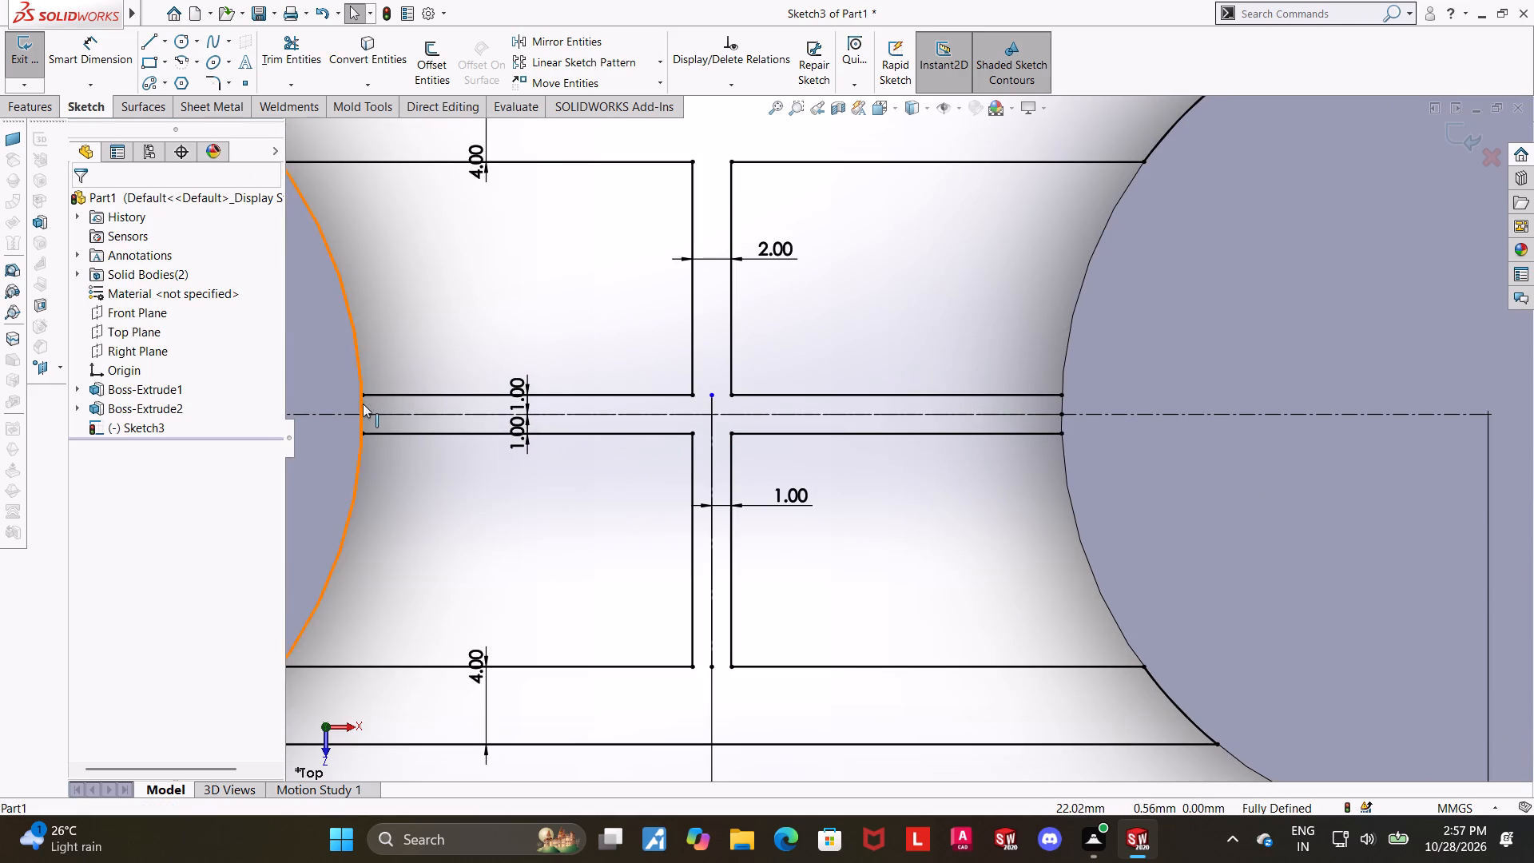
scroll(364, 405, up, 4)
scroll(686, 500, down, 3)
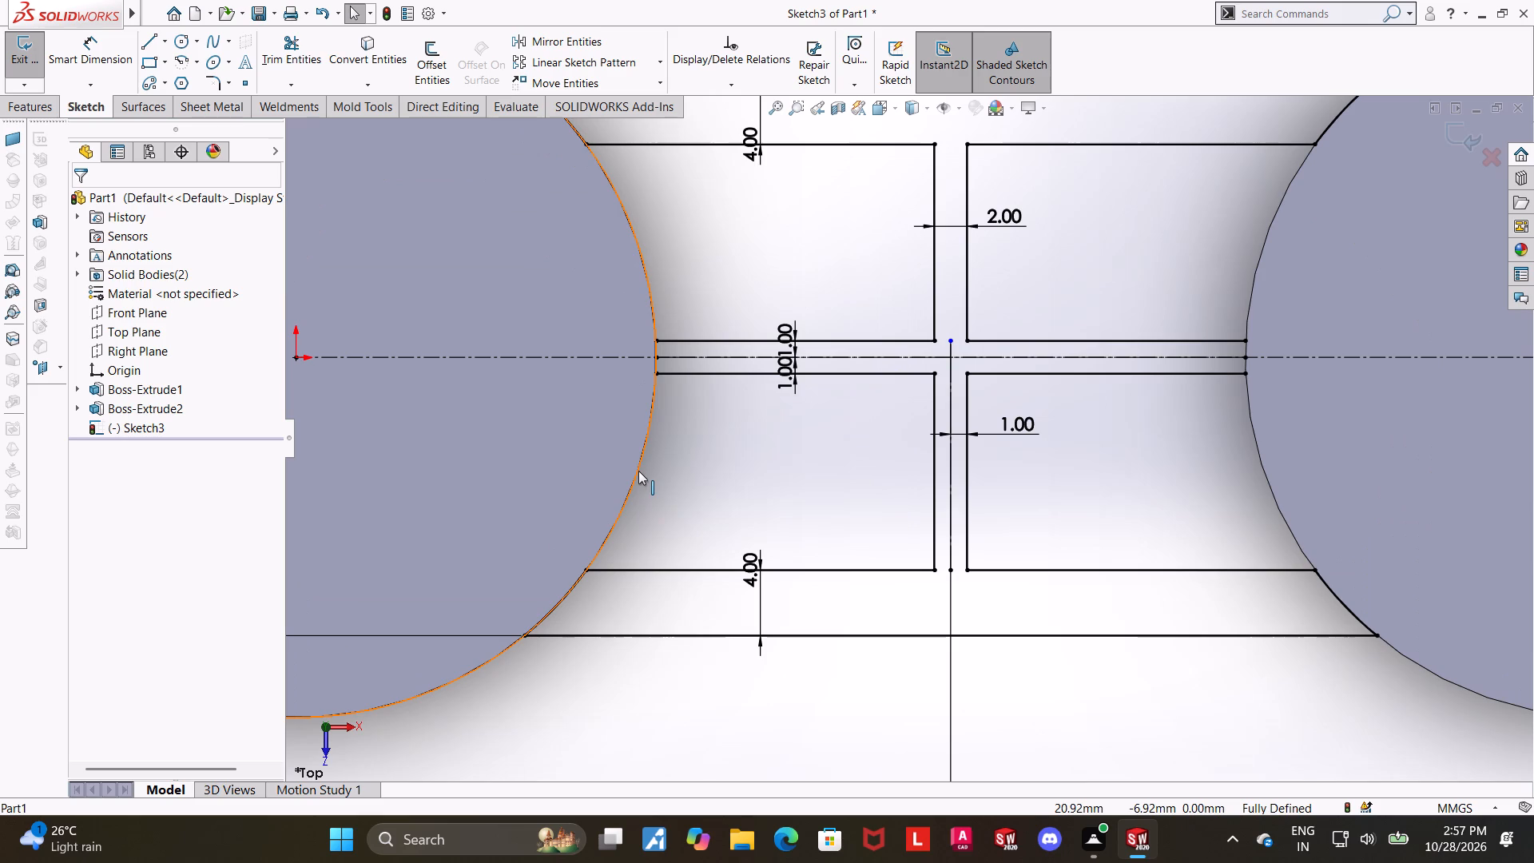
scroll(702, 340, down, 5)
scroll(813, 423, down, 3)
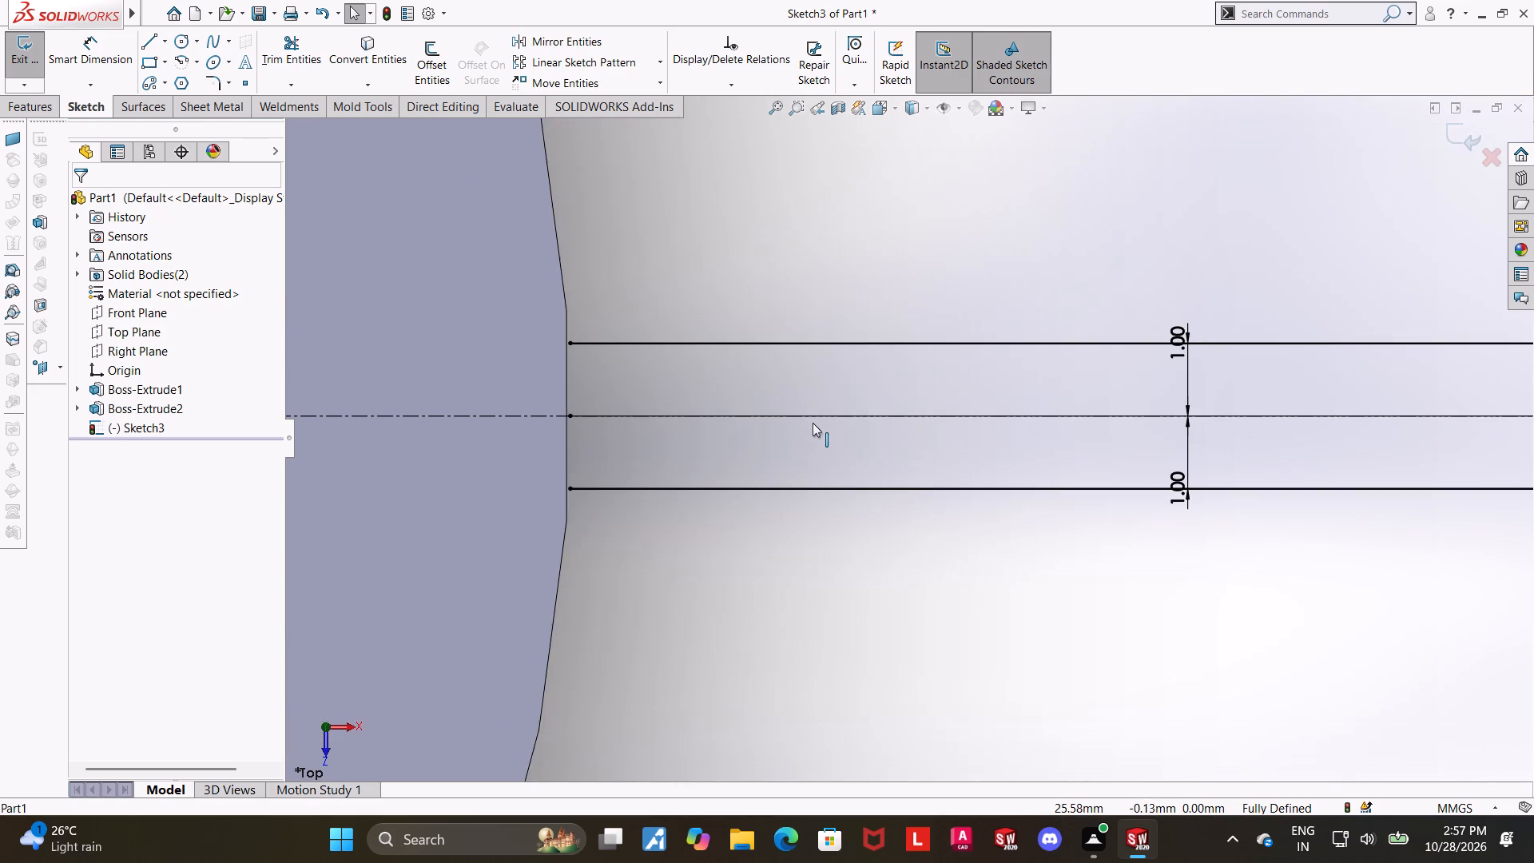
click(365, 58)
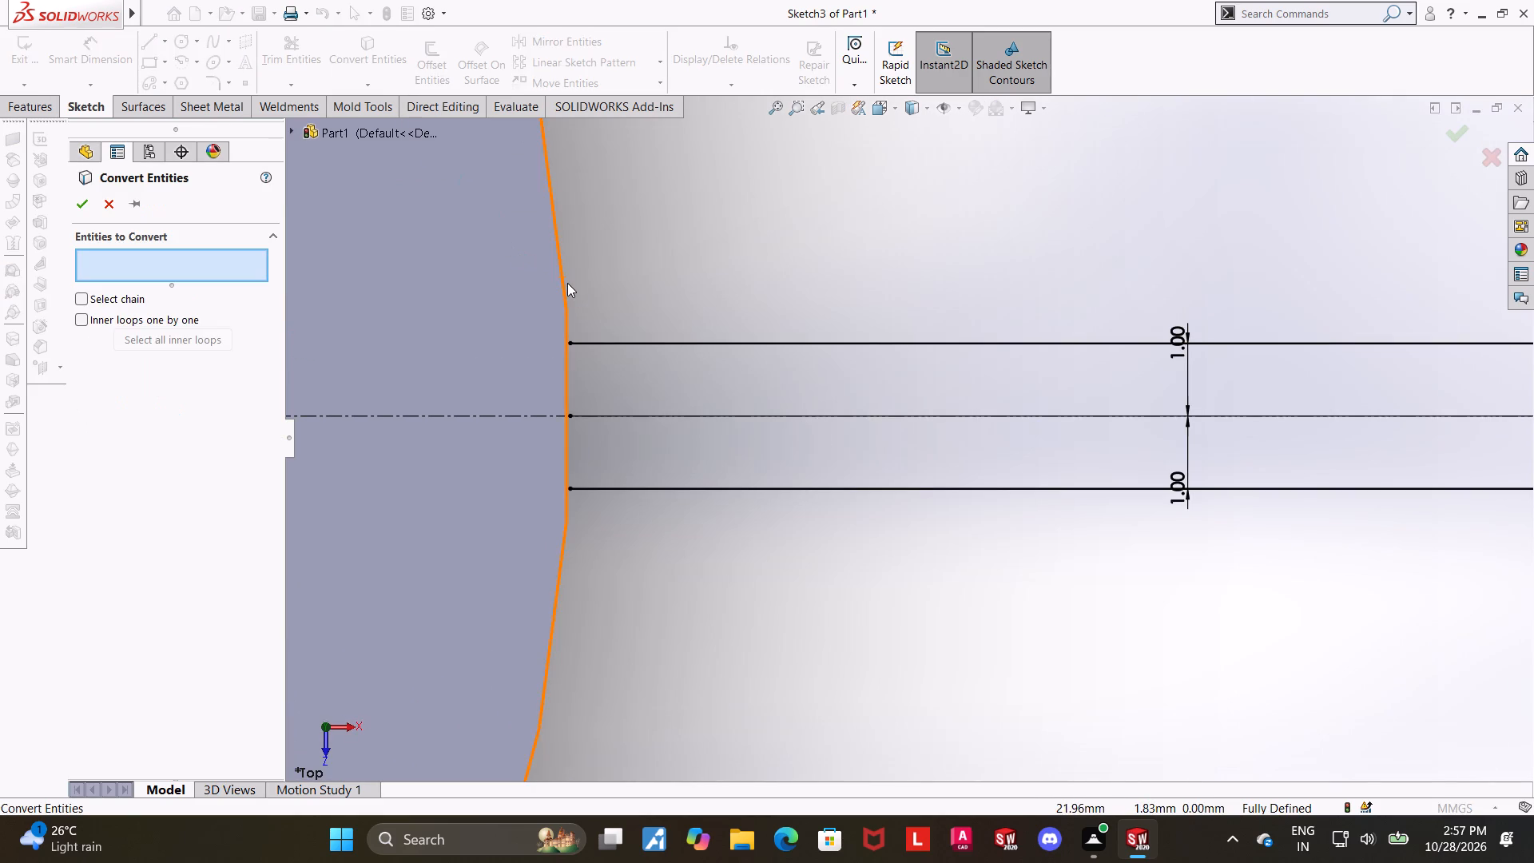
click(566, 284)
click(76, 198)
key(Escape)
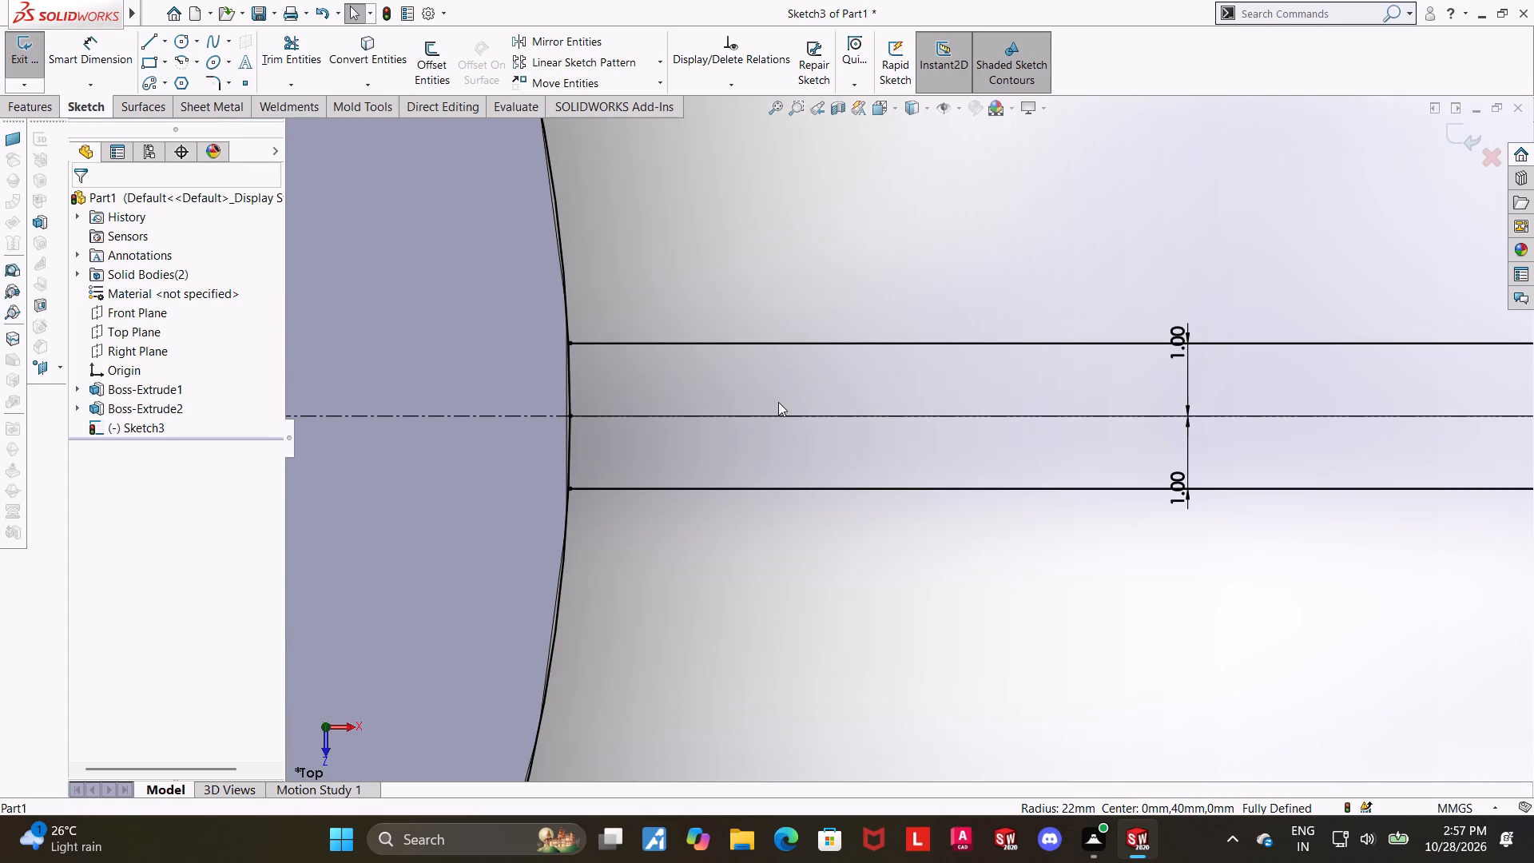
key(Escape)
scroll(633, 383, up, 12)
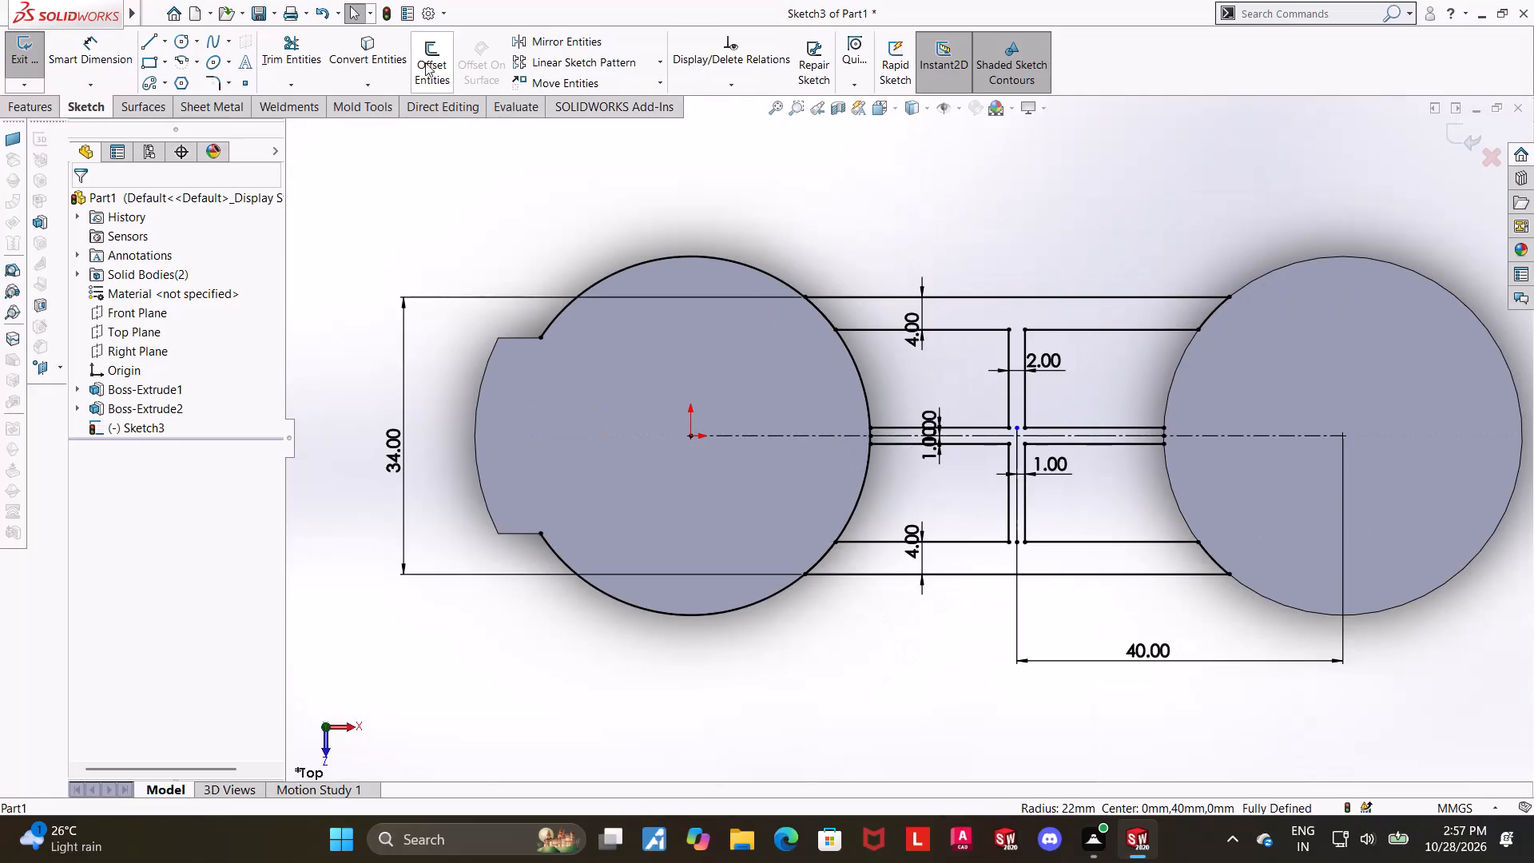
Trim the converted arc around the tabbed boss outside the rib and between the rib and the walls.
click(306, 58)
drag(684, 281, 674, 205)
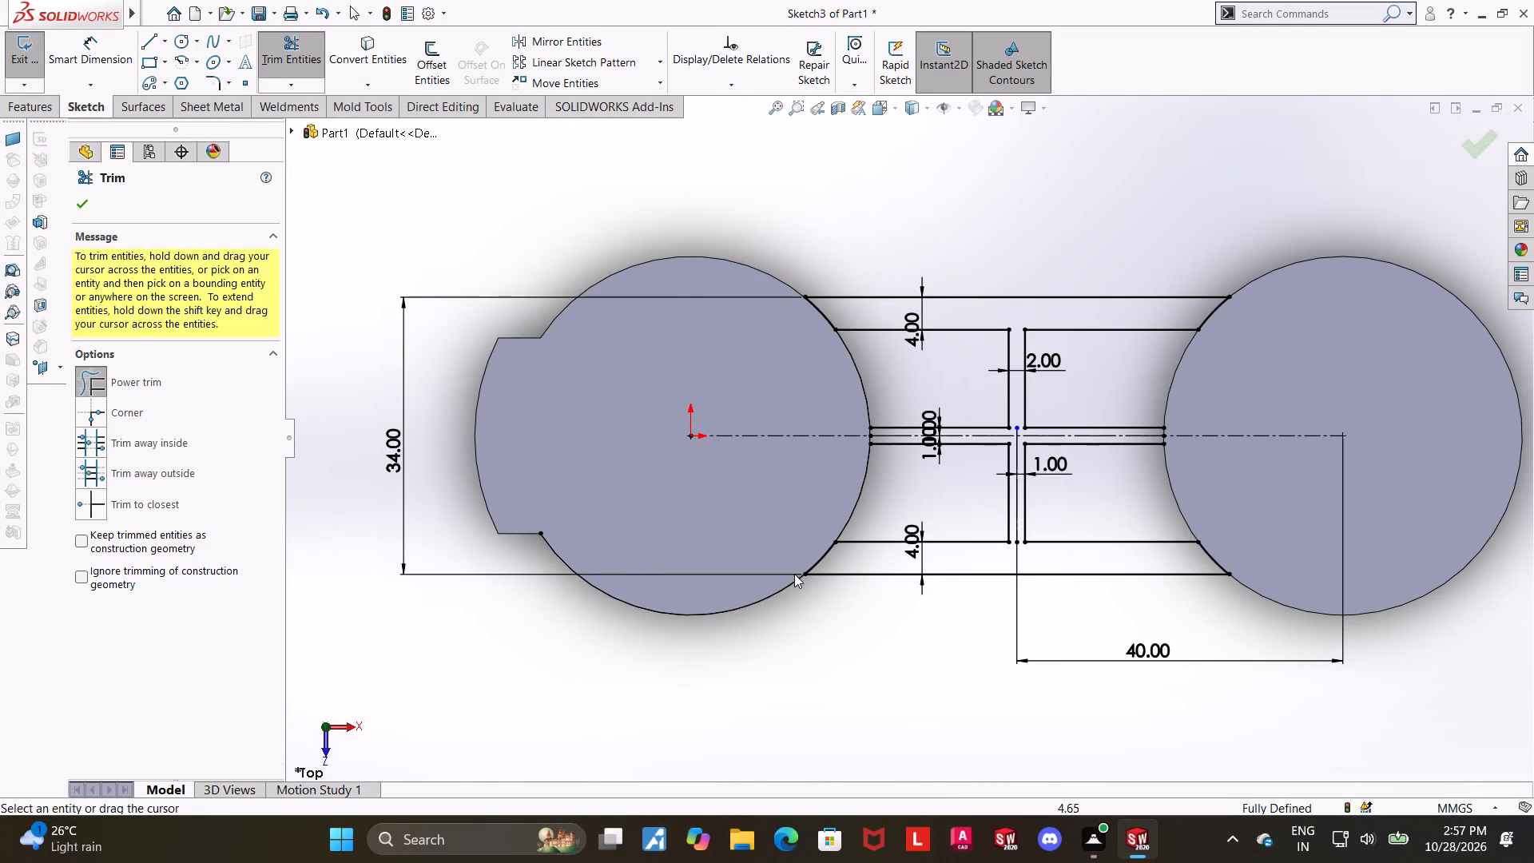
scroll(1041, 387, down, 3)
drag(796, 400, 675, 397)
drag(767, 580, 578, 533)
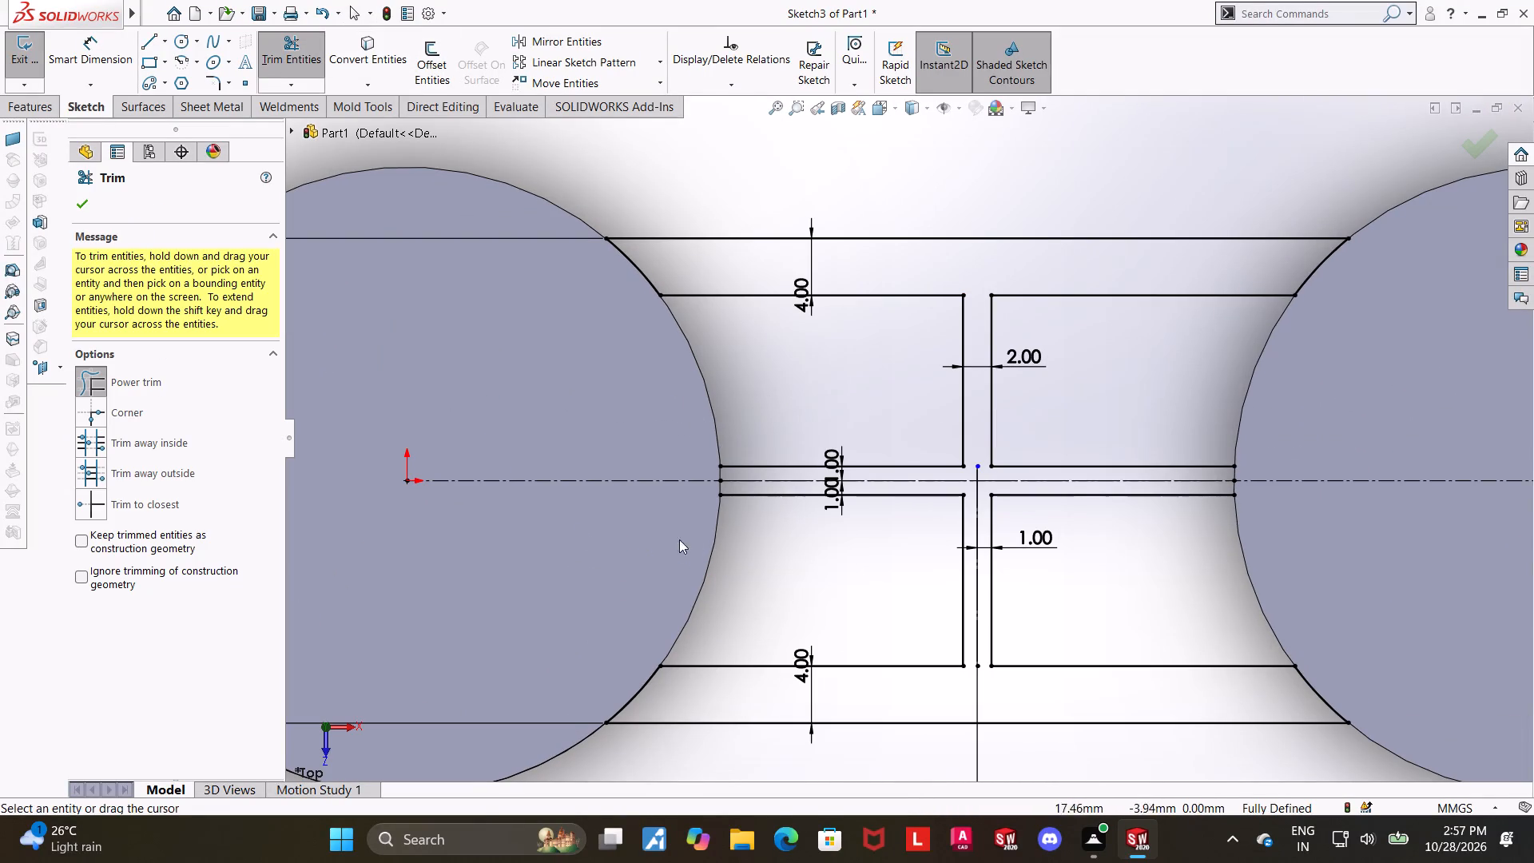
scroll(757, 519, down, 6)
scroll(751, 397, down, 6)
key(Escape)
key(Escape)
Delete the coincident and midpoint relations from the horizontal centreline's endpoint at the tabbed boss's edge.
scroll(797, 356, up, 2)
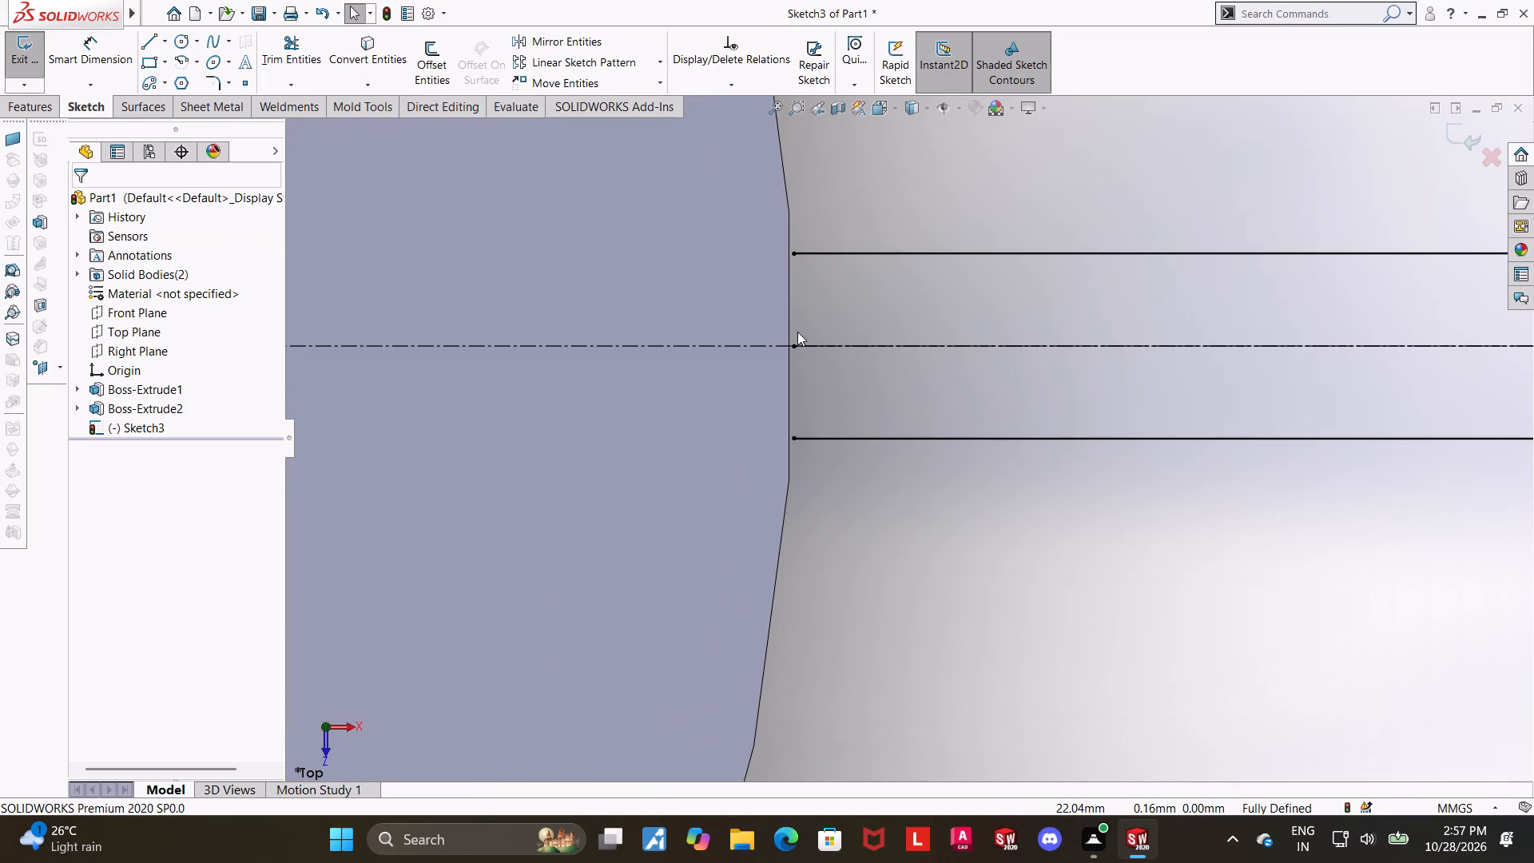
click(795, 346)
click(793, 360)
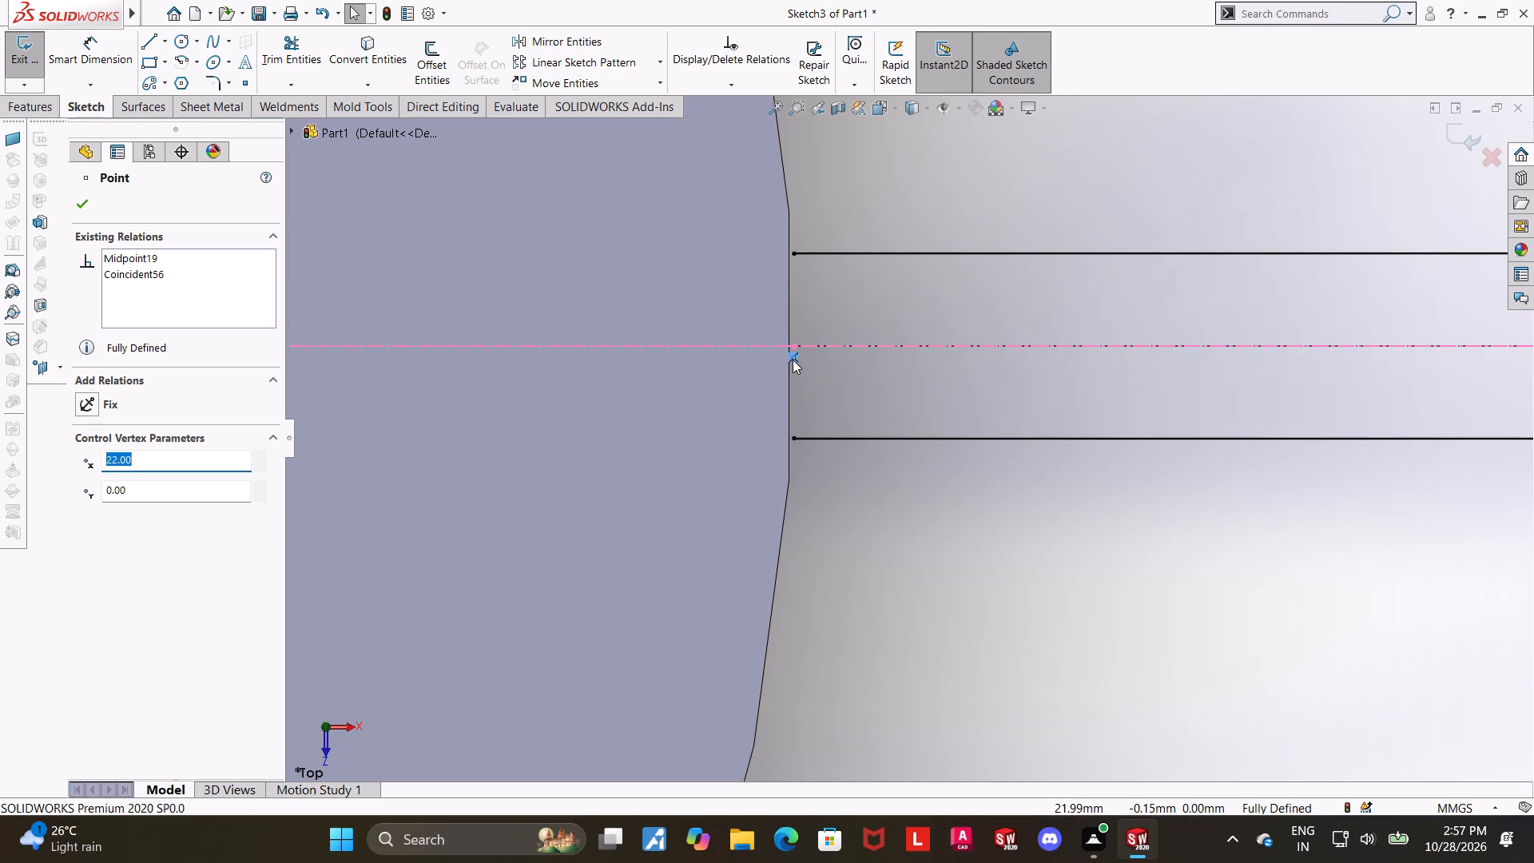
right_click(794, 357)
click(826, 548)
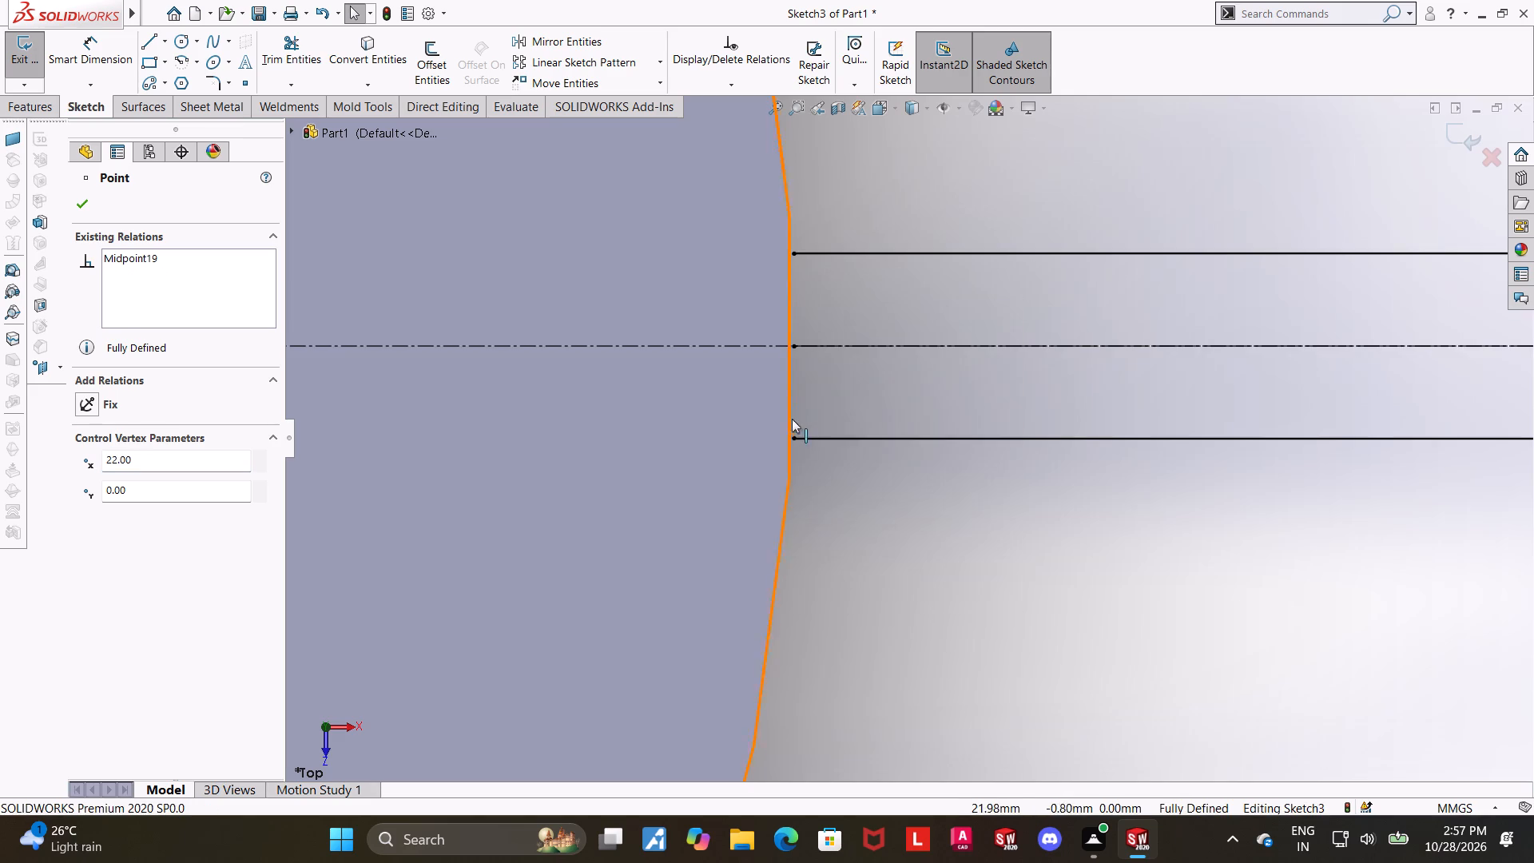
key(Escape)
drag(796, 347, 726, 344)
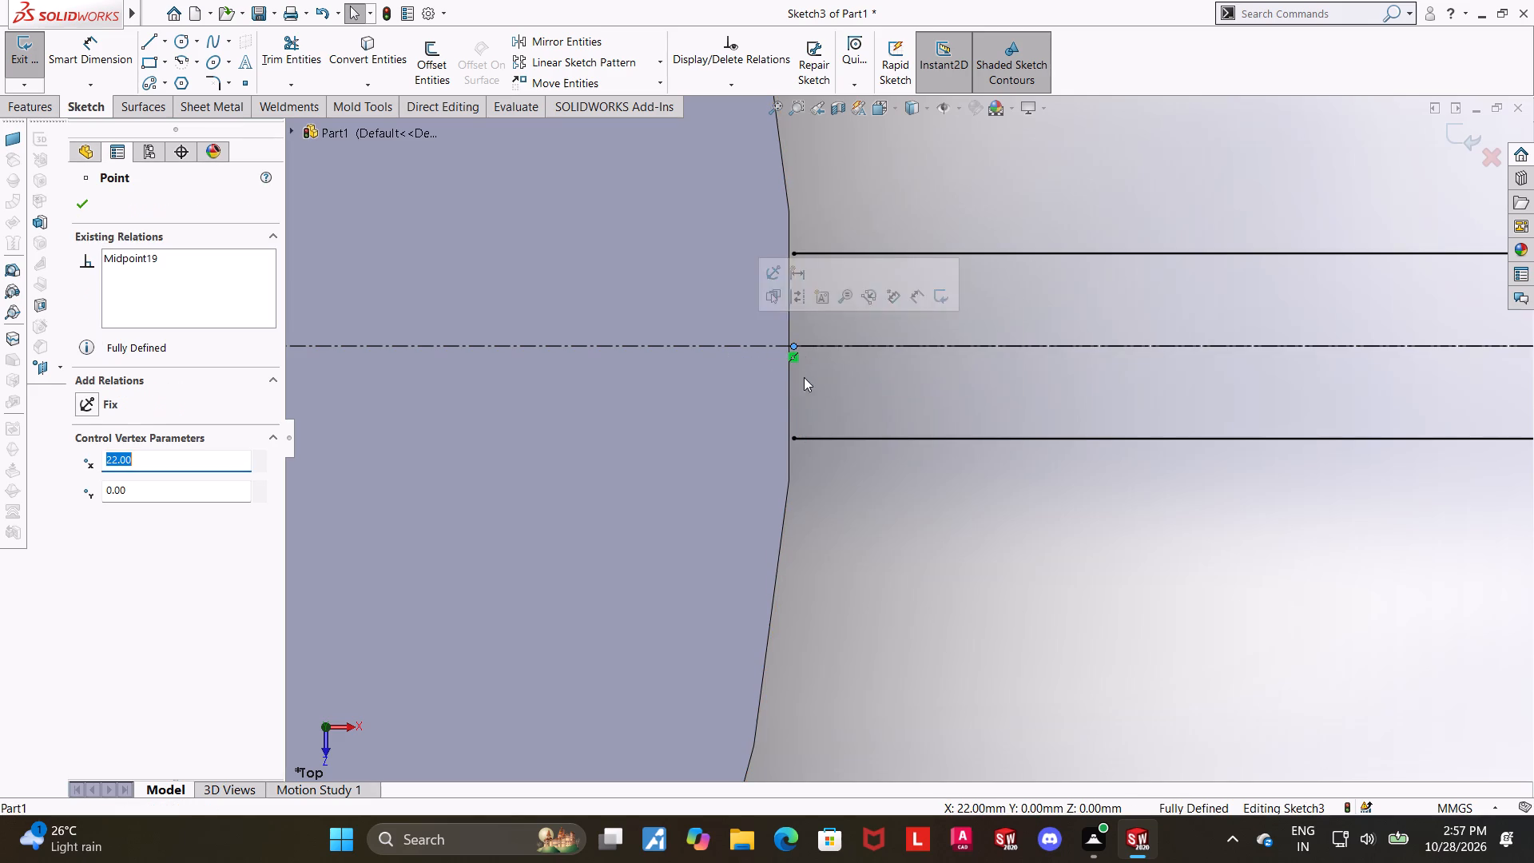
key(Escape)
right_click(792, 356)
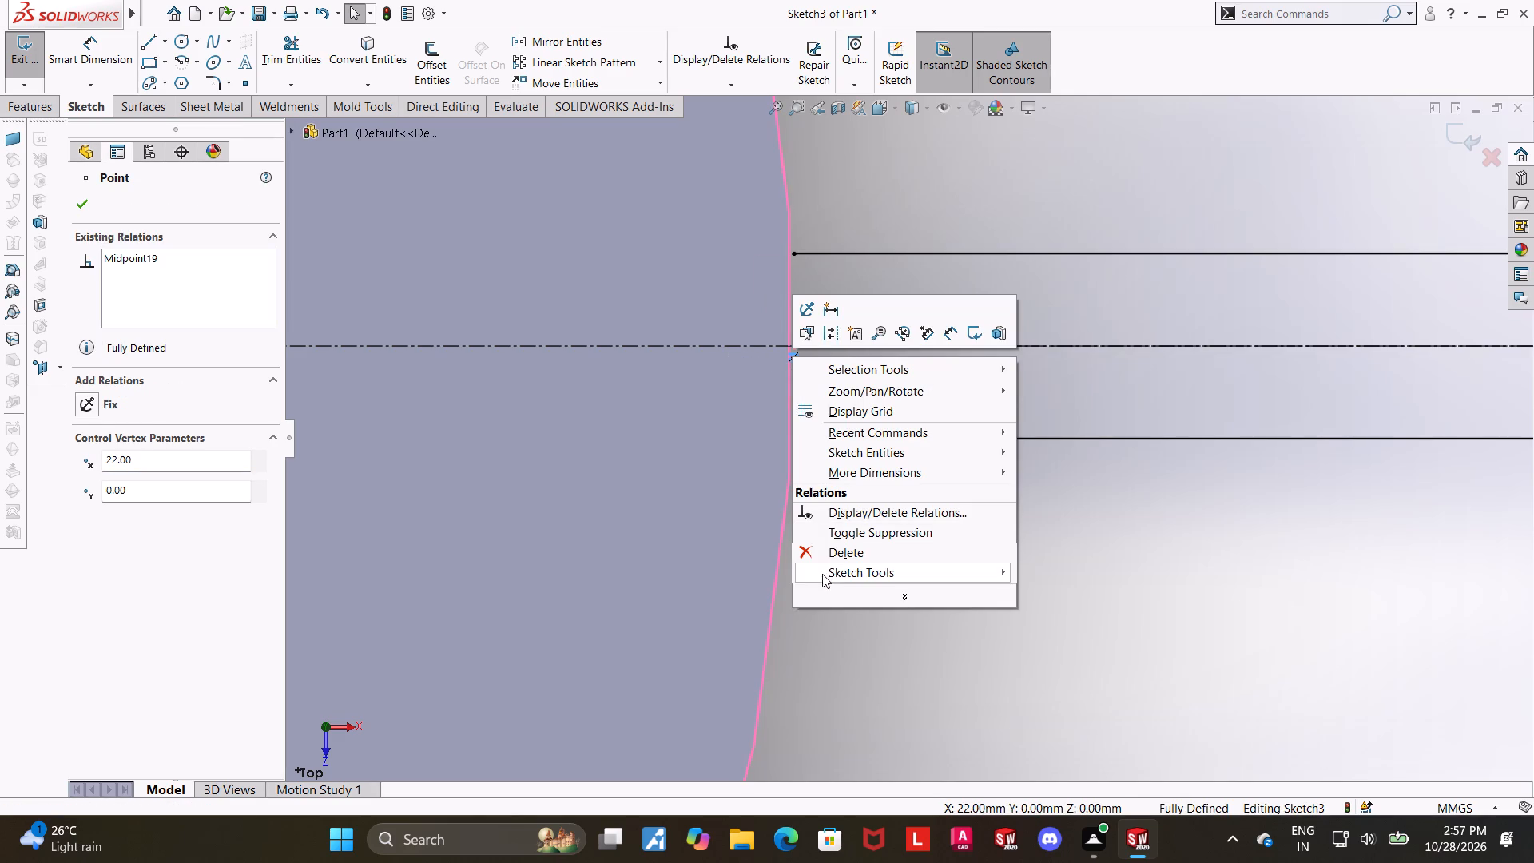
click(825, 555)
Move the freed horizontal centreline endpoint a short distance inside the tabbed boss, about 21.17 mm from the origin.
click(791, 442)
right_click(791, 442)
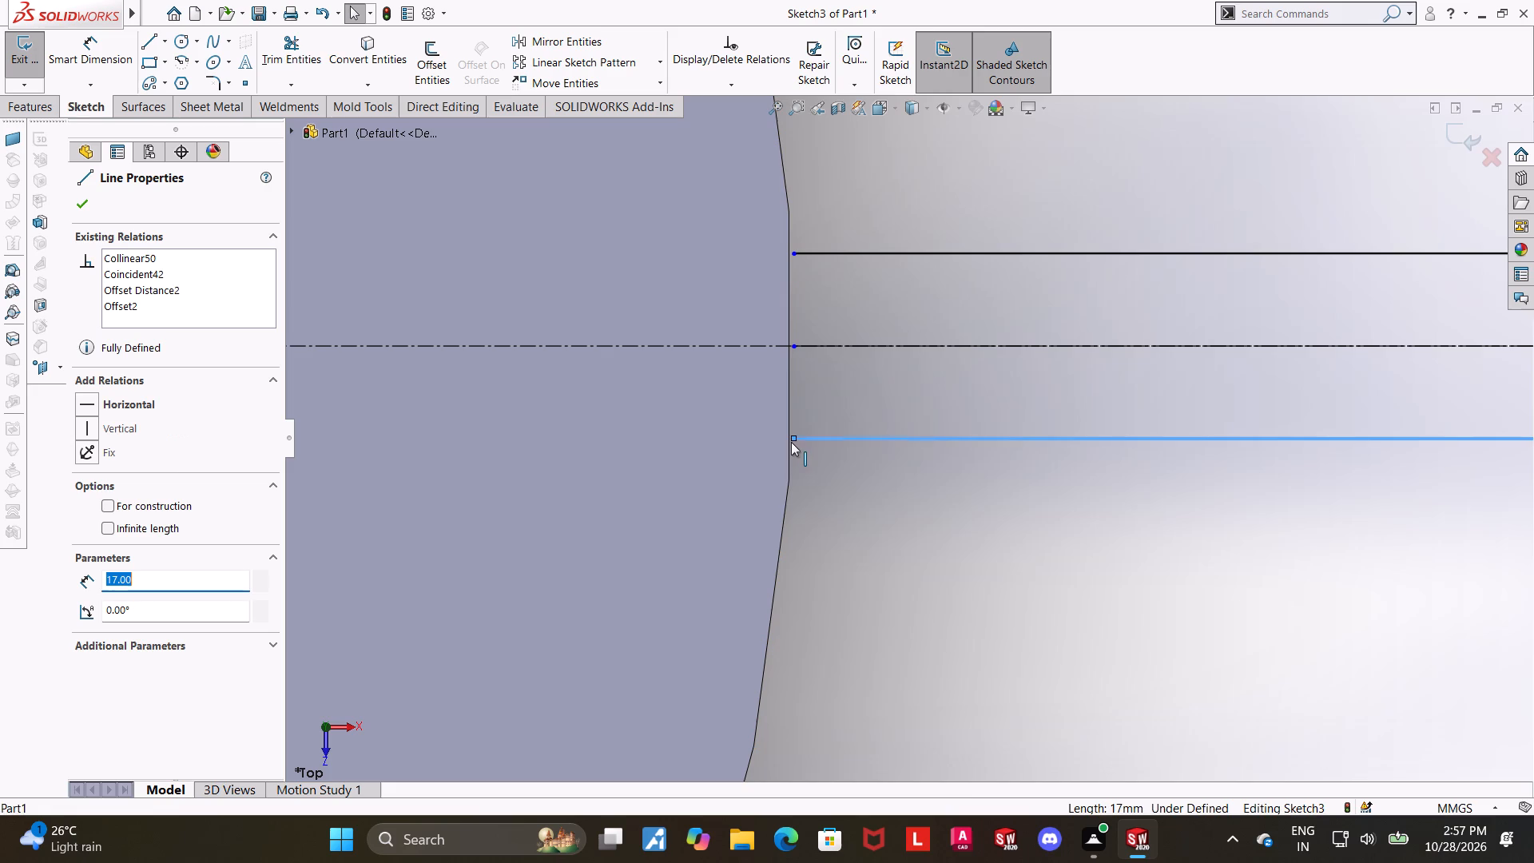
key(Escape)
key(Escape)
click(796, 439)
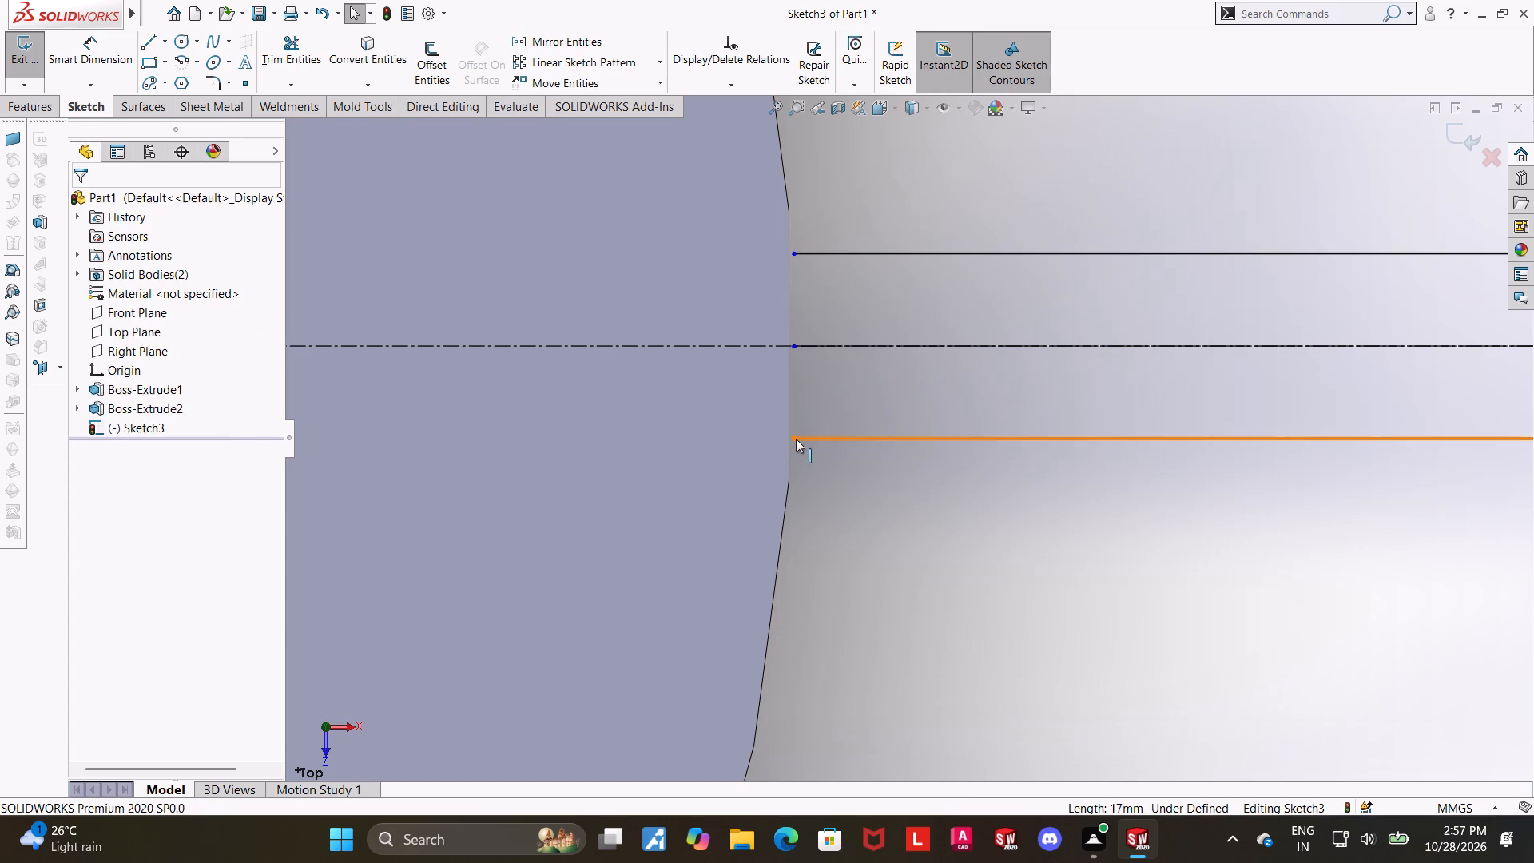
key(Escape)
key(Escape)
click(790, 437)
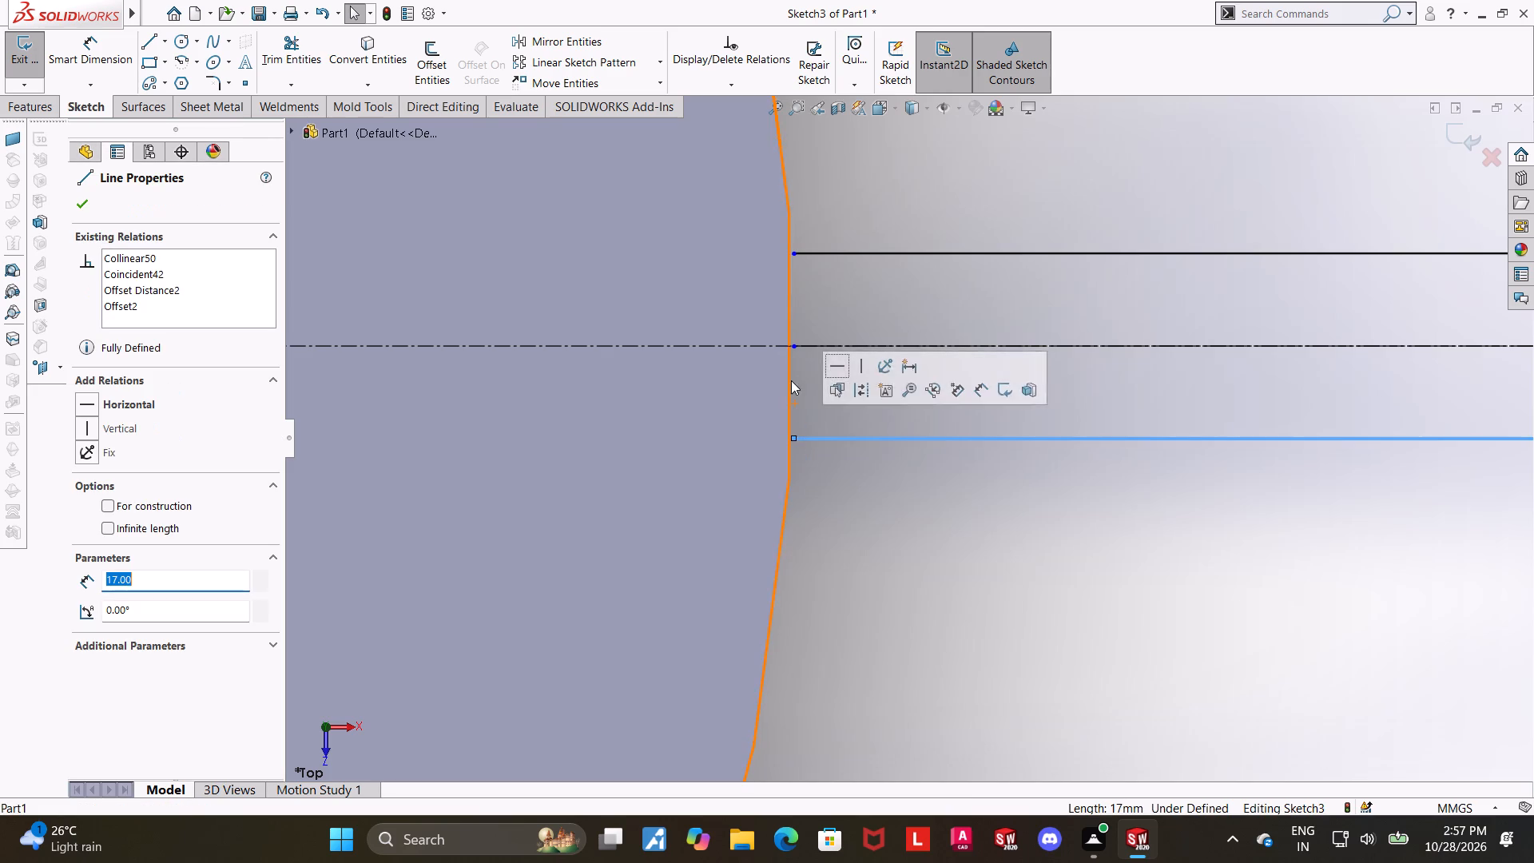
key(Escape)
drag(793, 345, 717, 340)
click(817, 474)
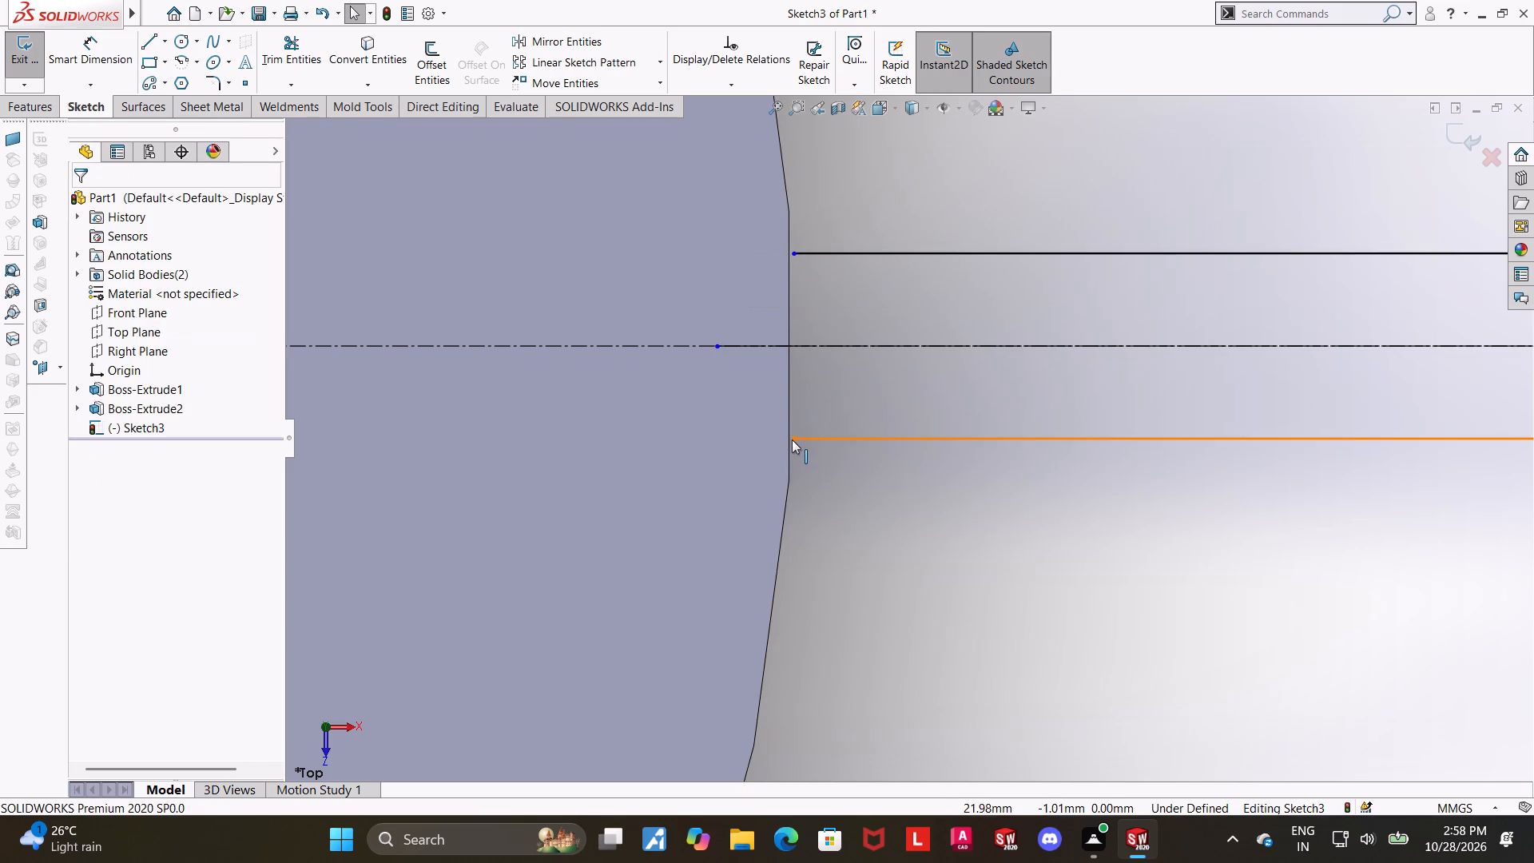
Delete the Coincident42 relation from the rib's lower horizontal line and try pulling its end into the tabbed boss.
drag(791, 439, 733, 436)
key(Escape)
key(Escape)
key(Escape)
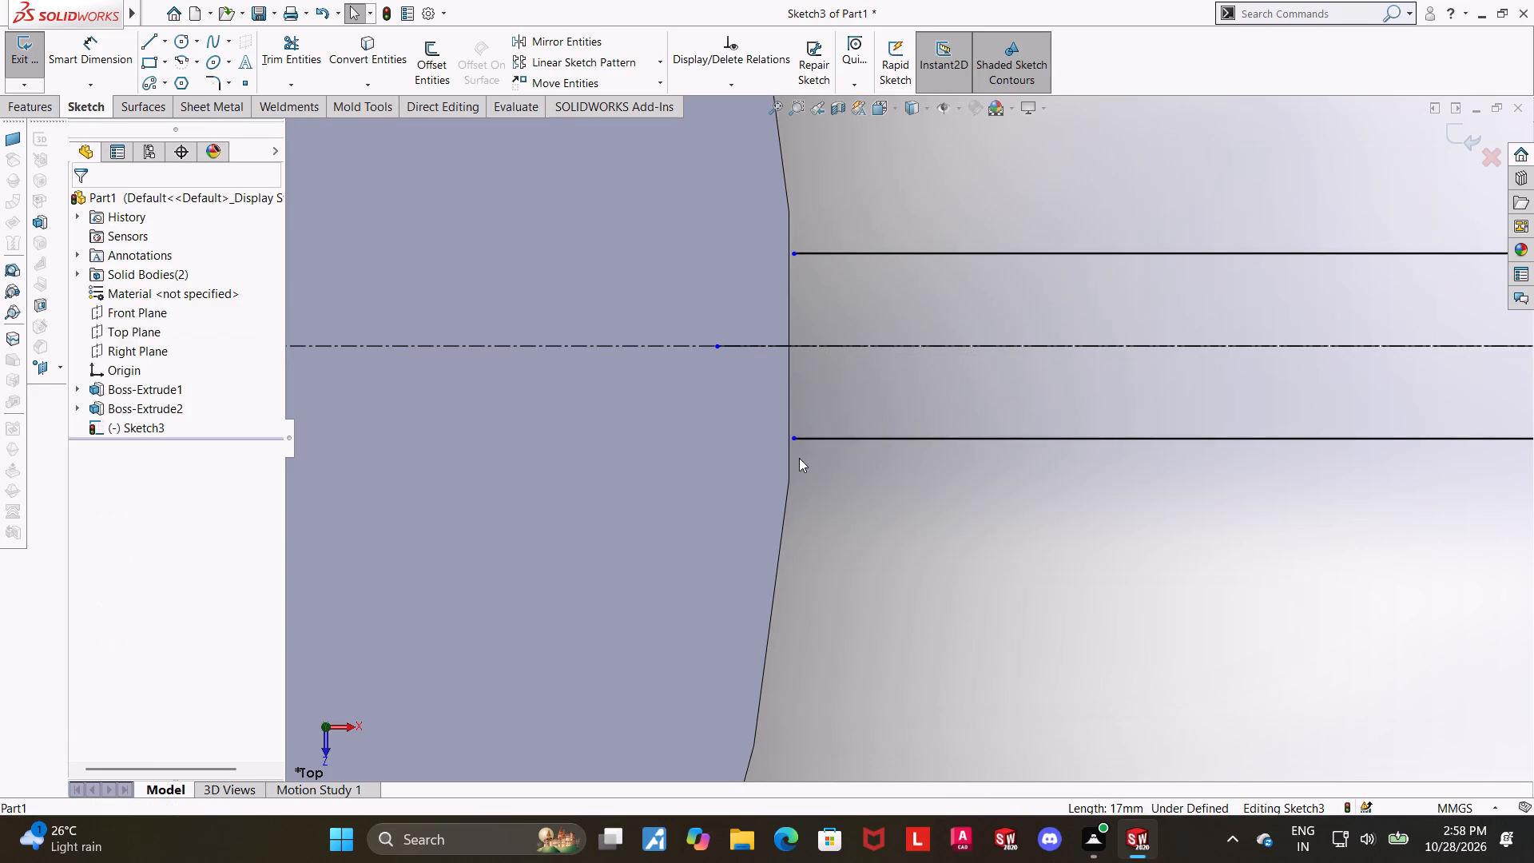
click(792, 439)
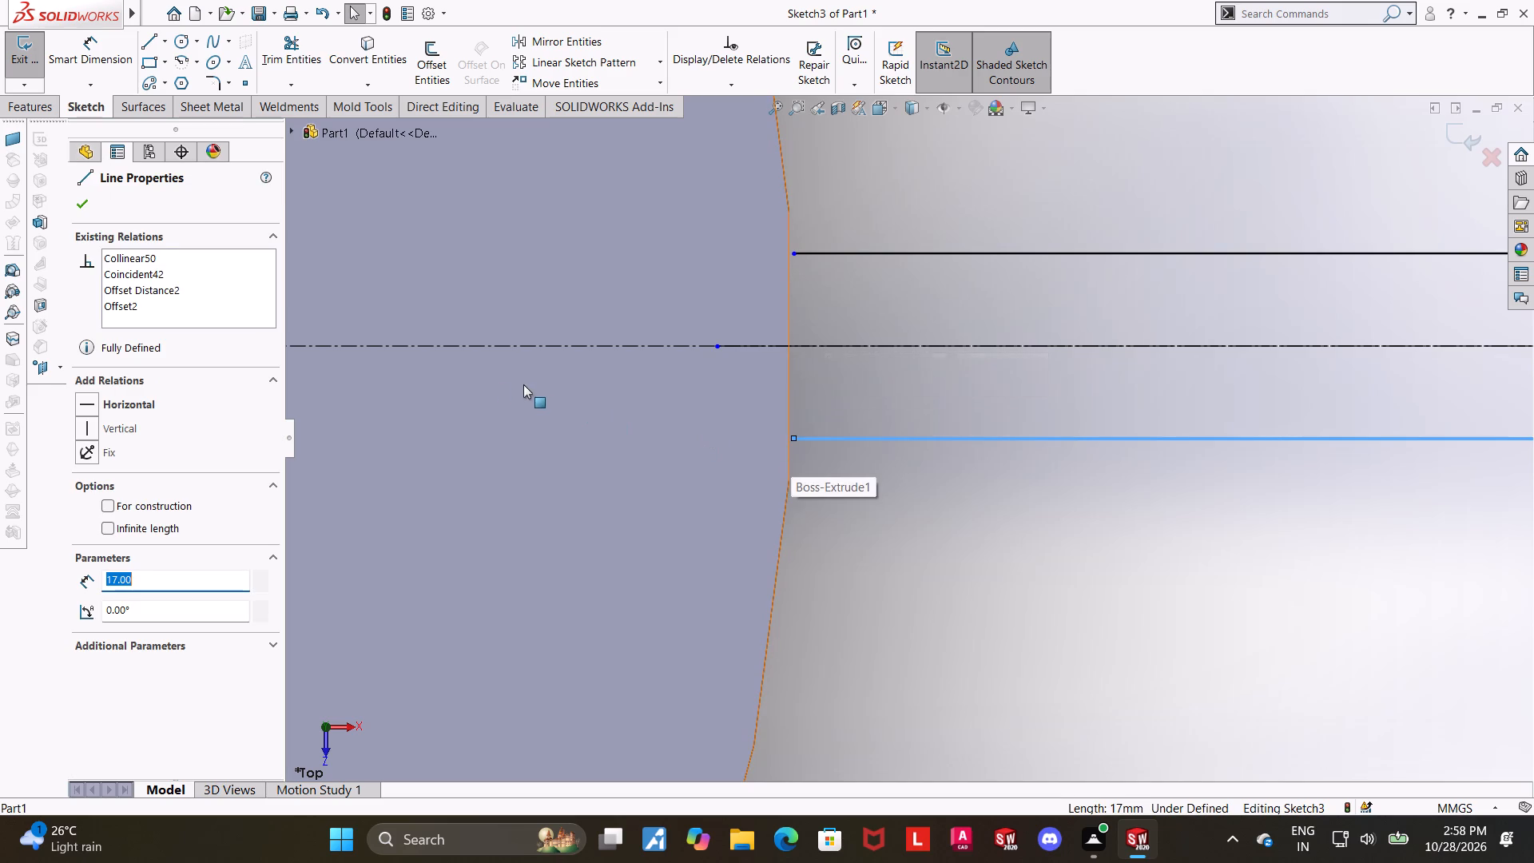
right_click(141, 271)
click(179, 308)
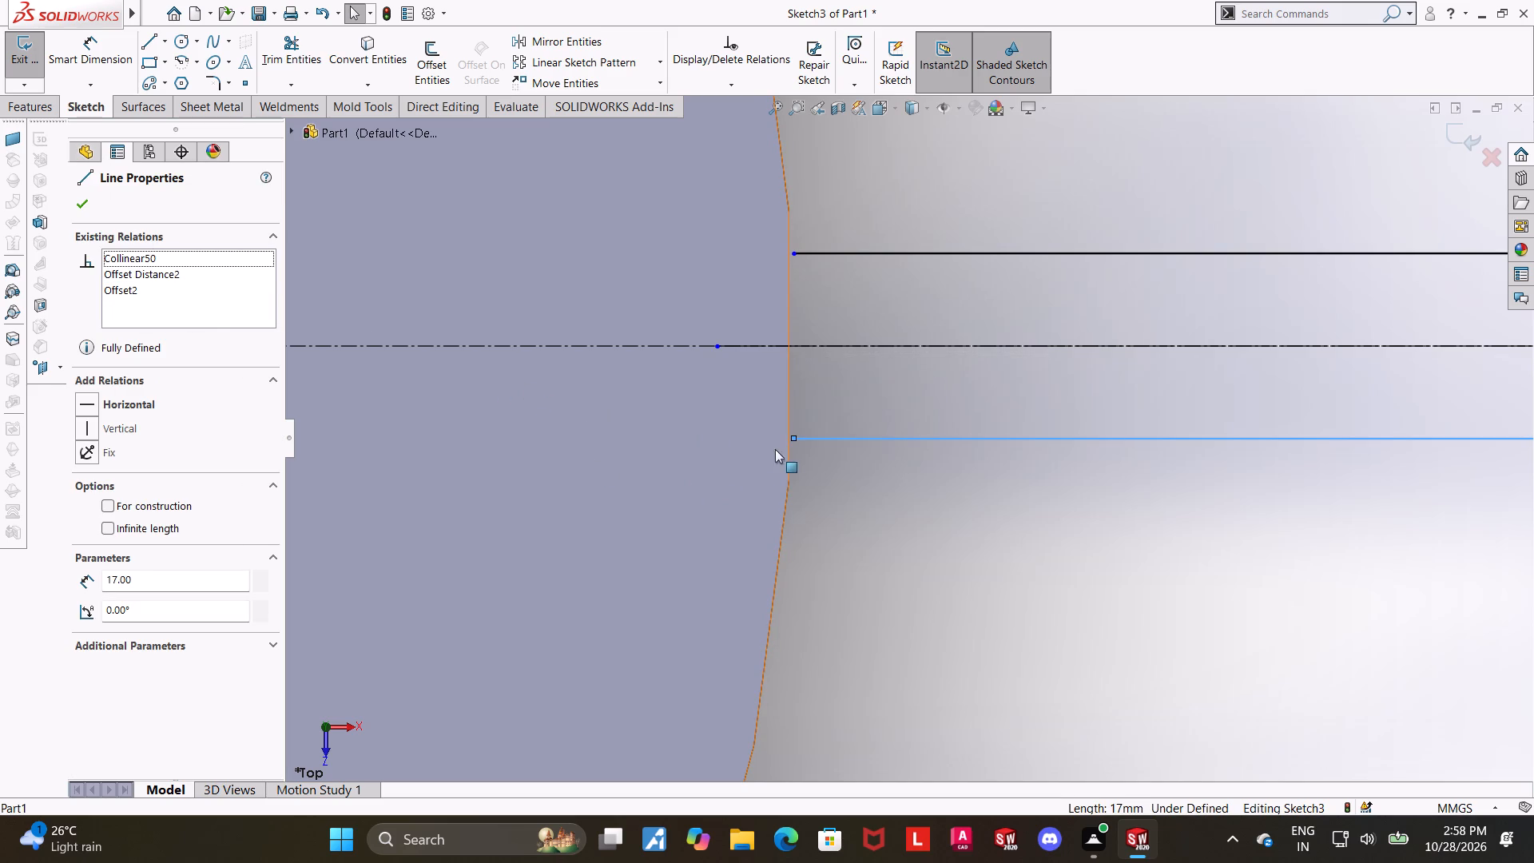
drag(792, 435, 655, 447)
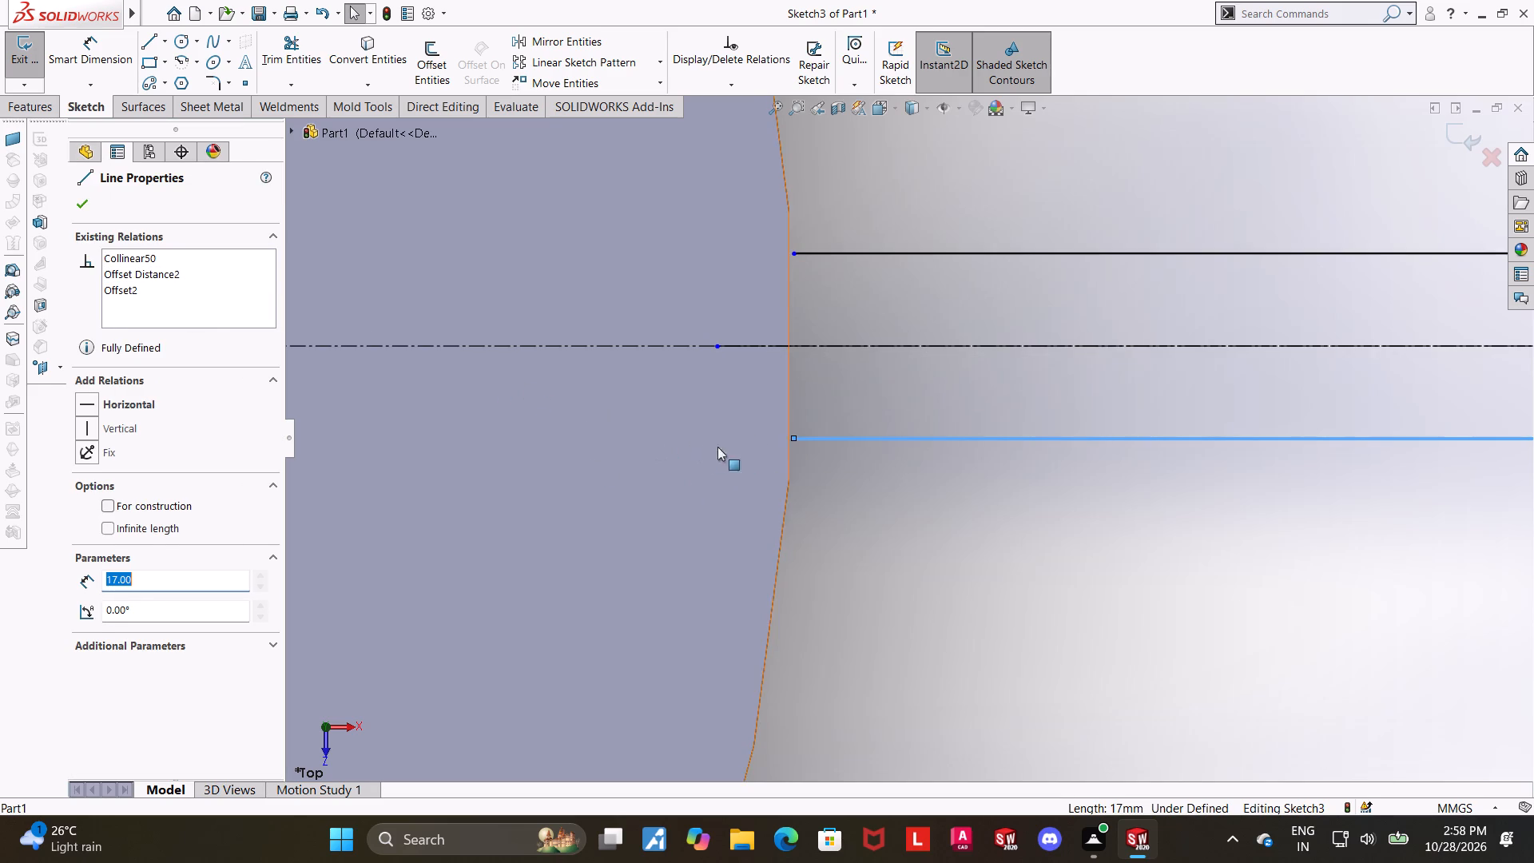
key(Escape)
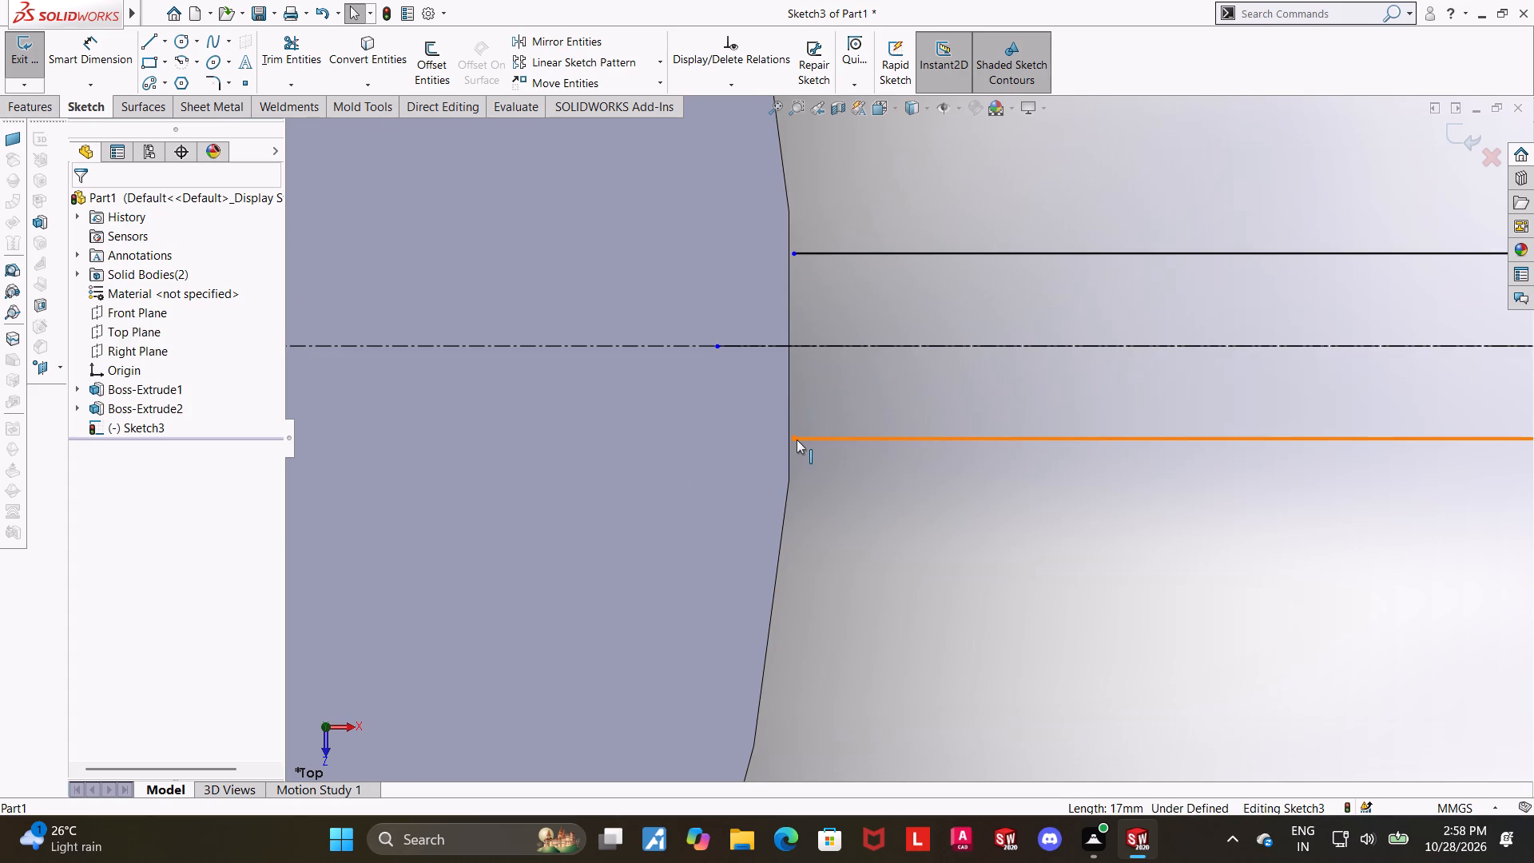
drag(794, 437, 749, 431)
click(793, 253)
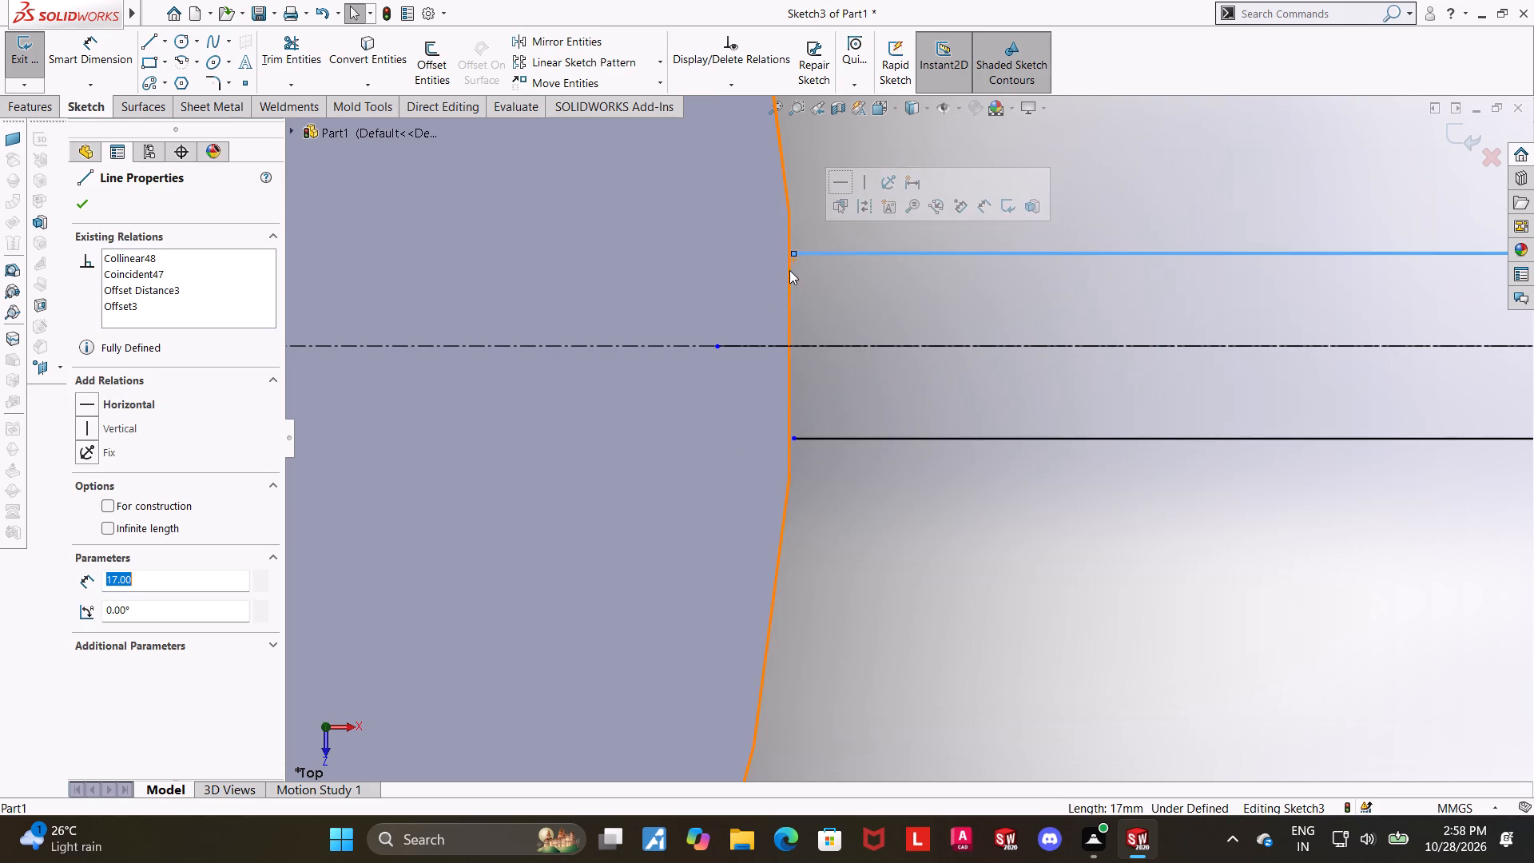
key(Escape)
Convert the tabbed boss's 22 mm radius circular edge into sketch geometry.
scroll(699, 312, up, 6)
key(Escape)
click(372, 46)
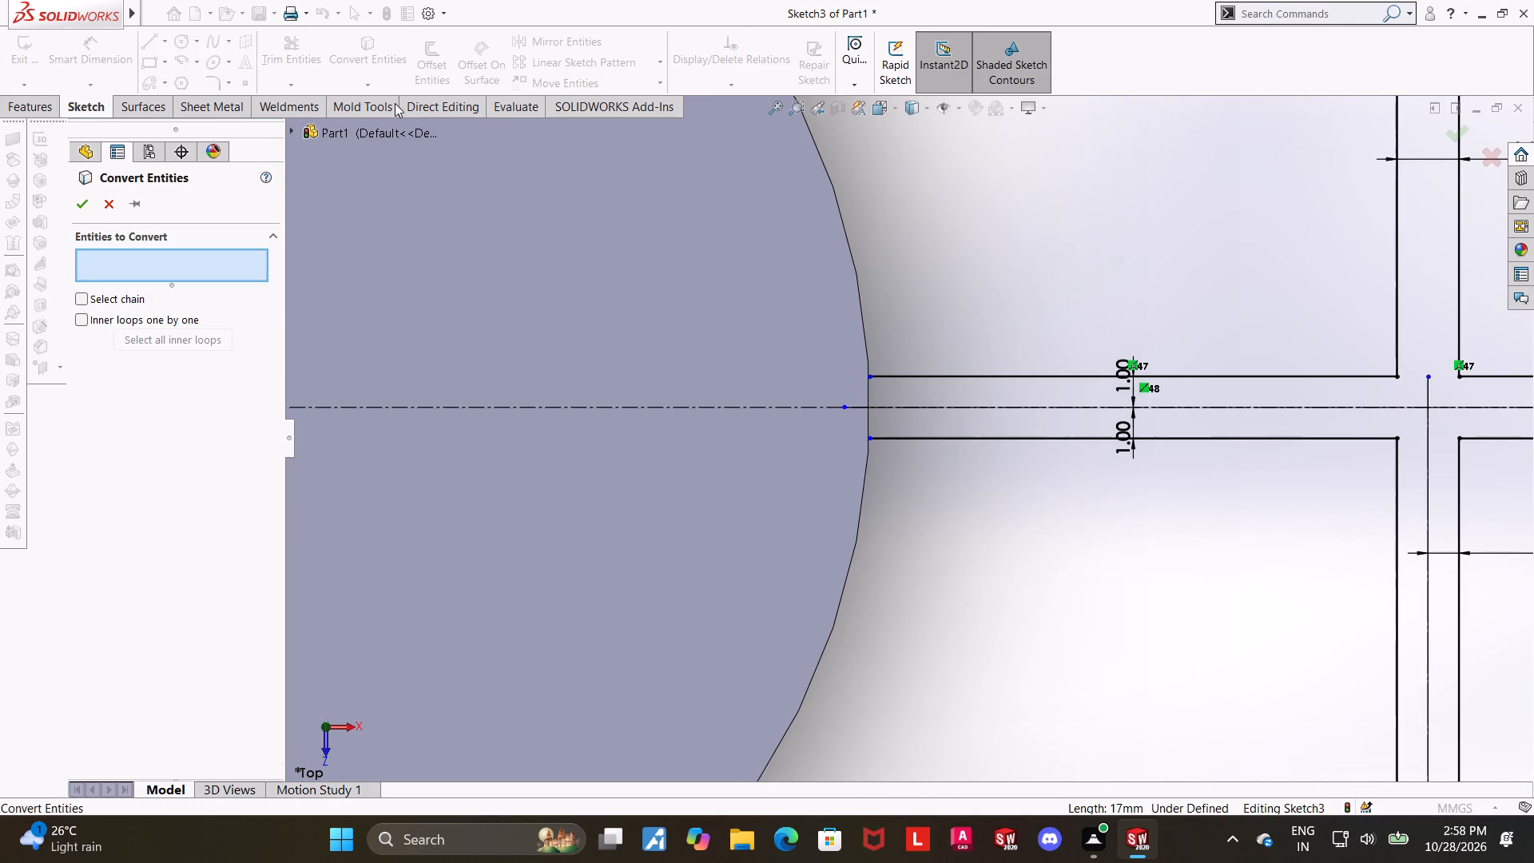
click(843, 218)
click(82, 201)
key(Escape)
Make the horizontal centreline's endpoint coincident with the converted arc on the tabbed boss.
scroll(952, 394, down, 4)
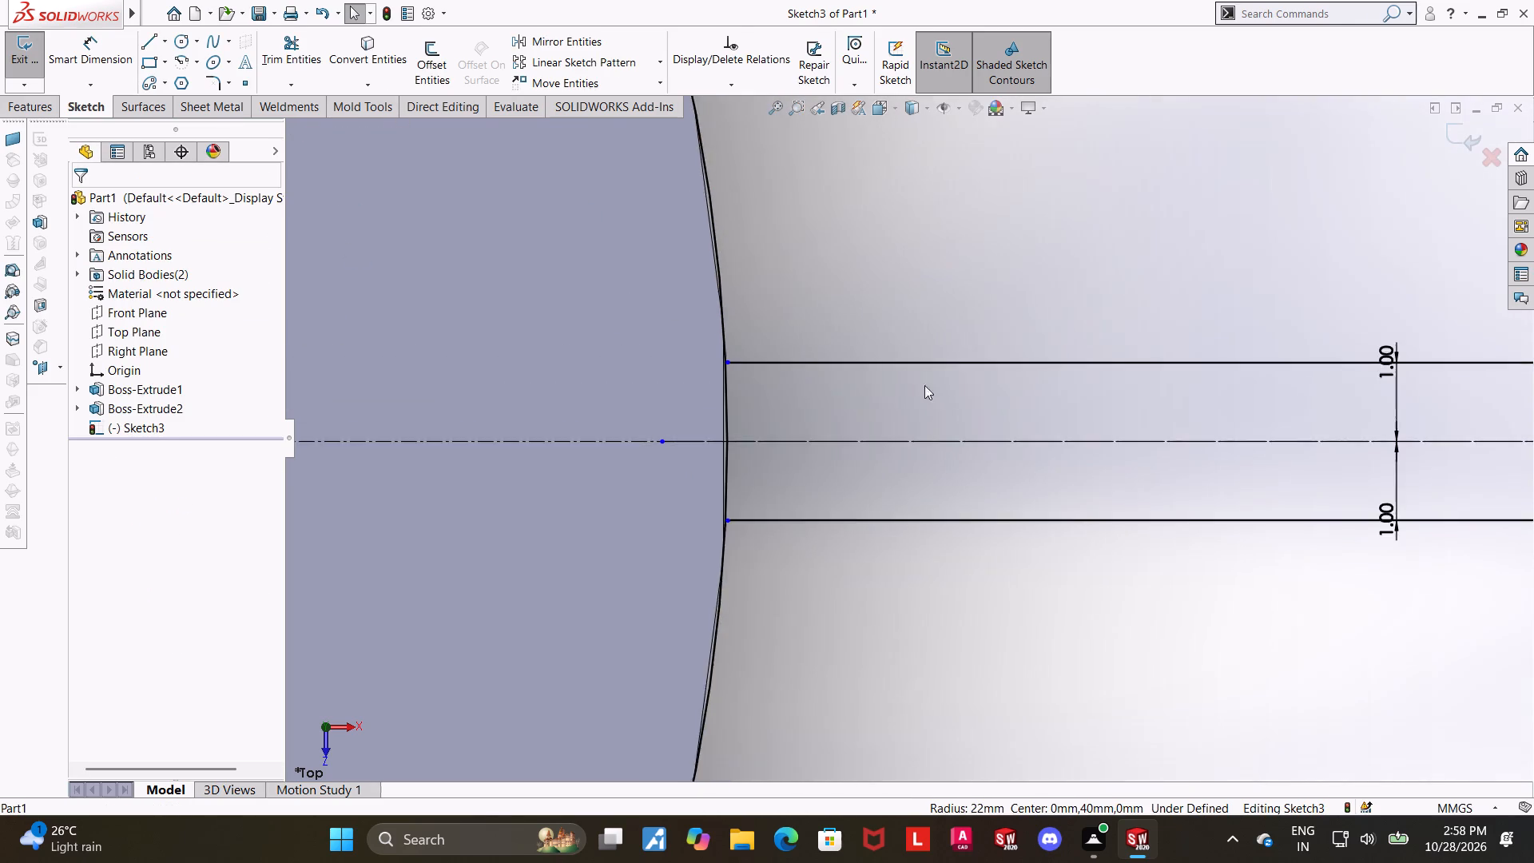
scroll(924, 385, down, 5)
click(432, 582)
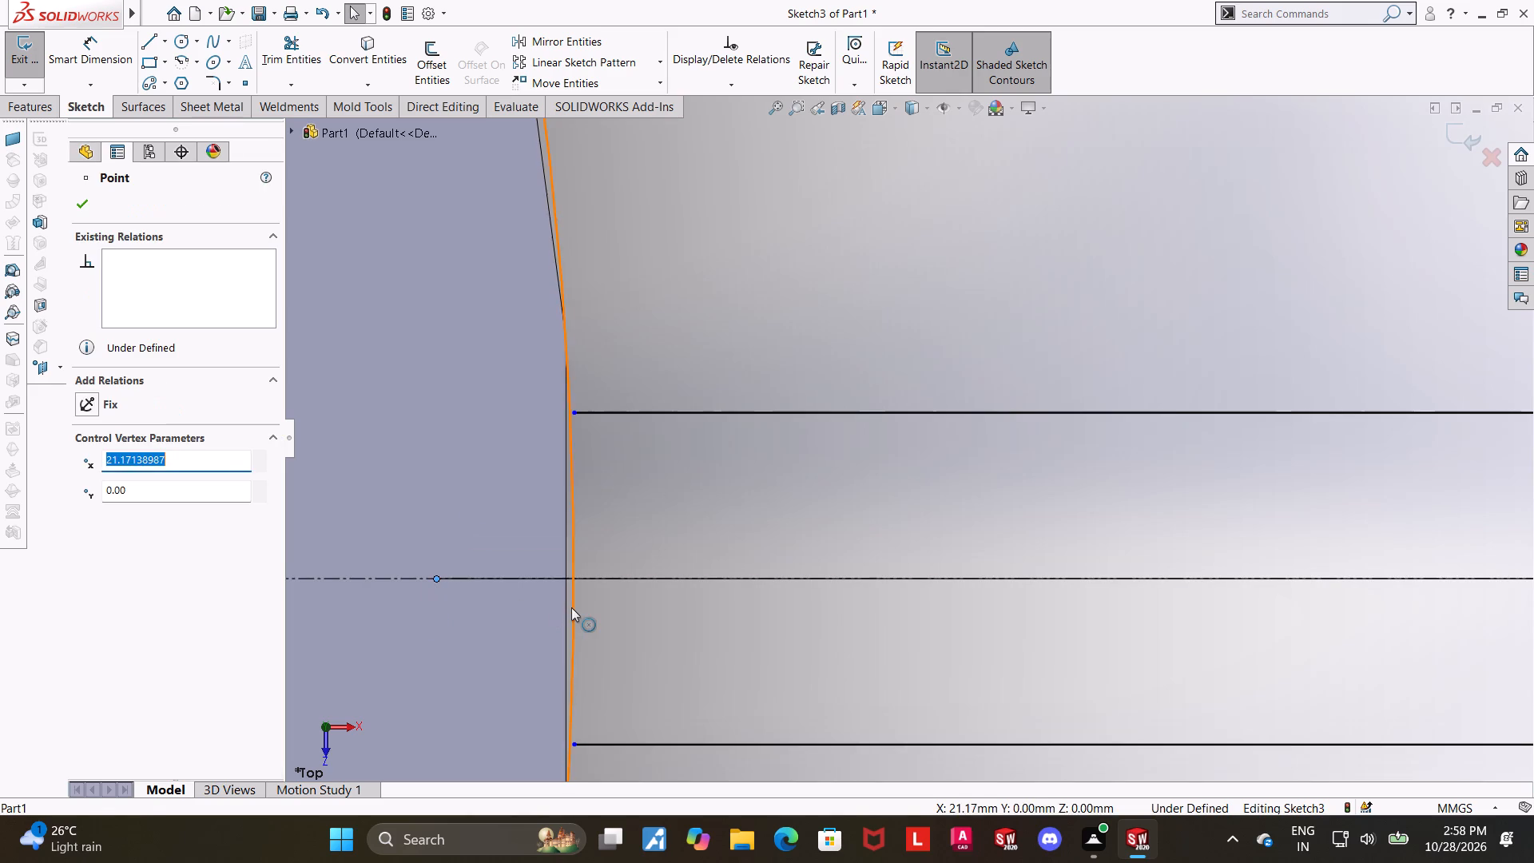
ctrl+click(574, 607)
click(92, 531)
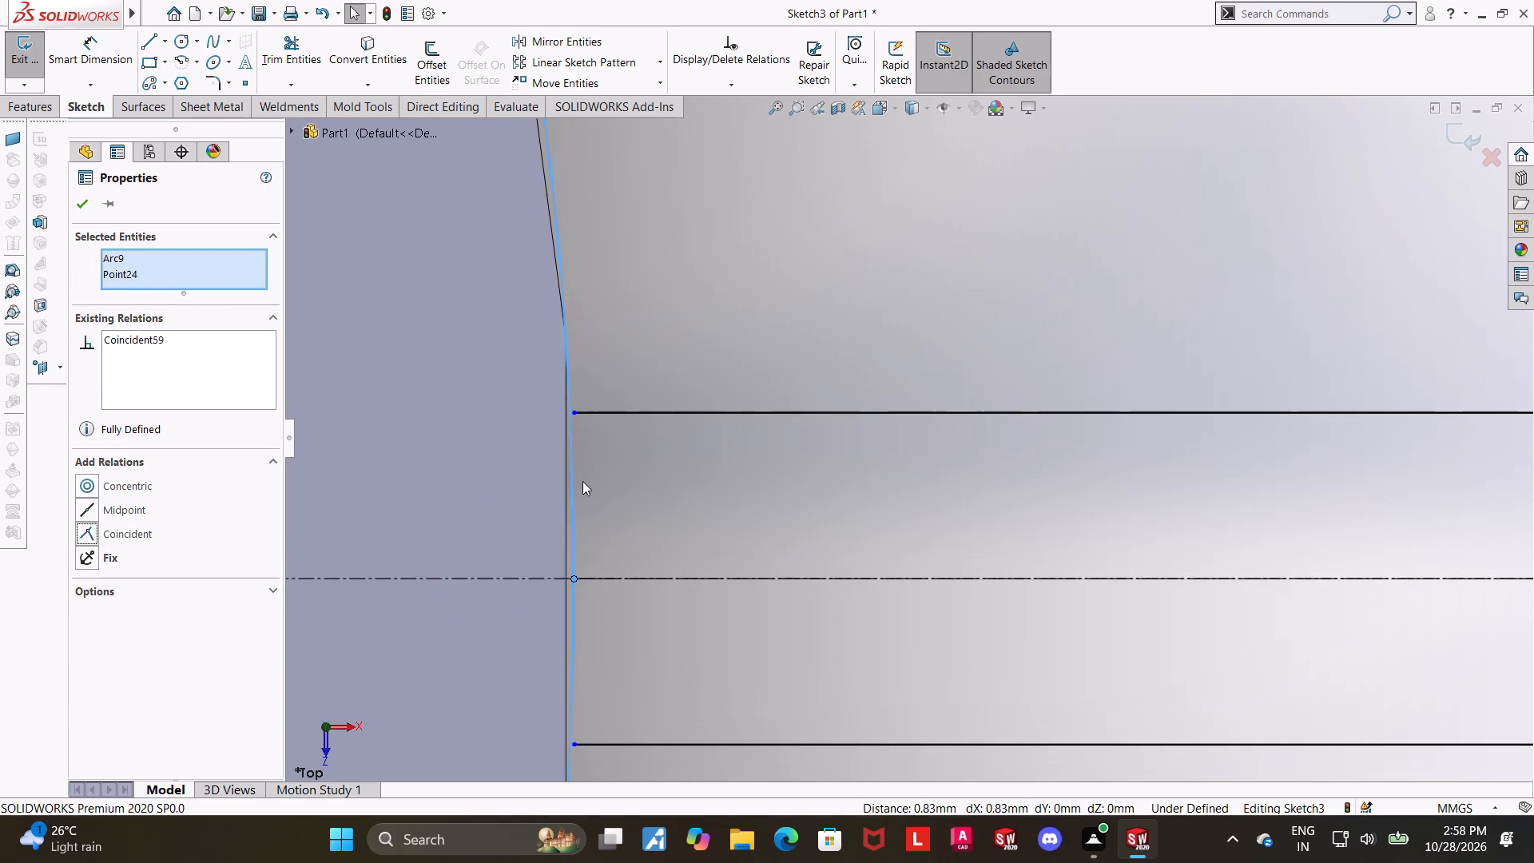
scroll(629, 491, up, 3)
key(Escape)
key(Escape)
Extend the rib's upper and lower horizontal lines to meet the converted arc at the tabbed boss.
scroll(927, 351, down, 3)
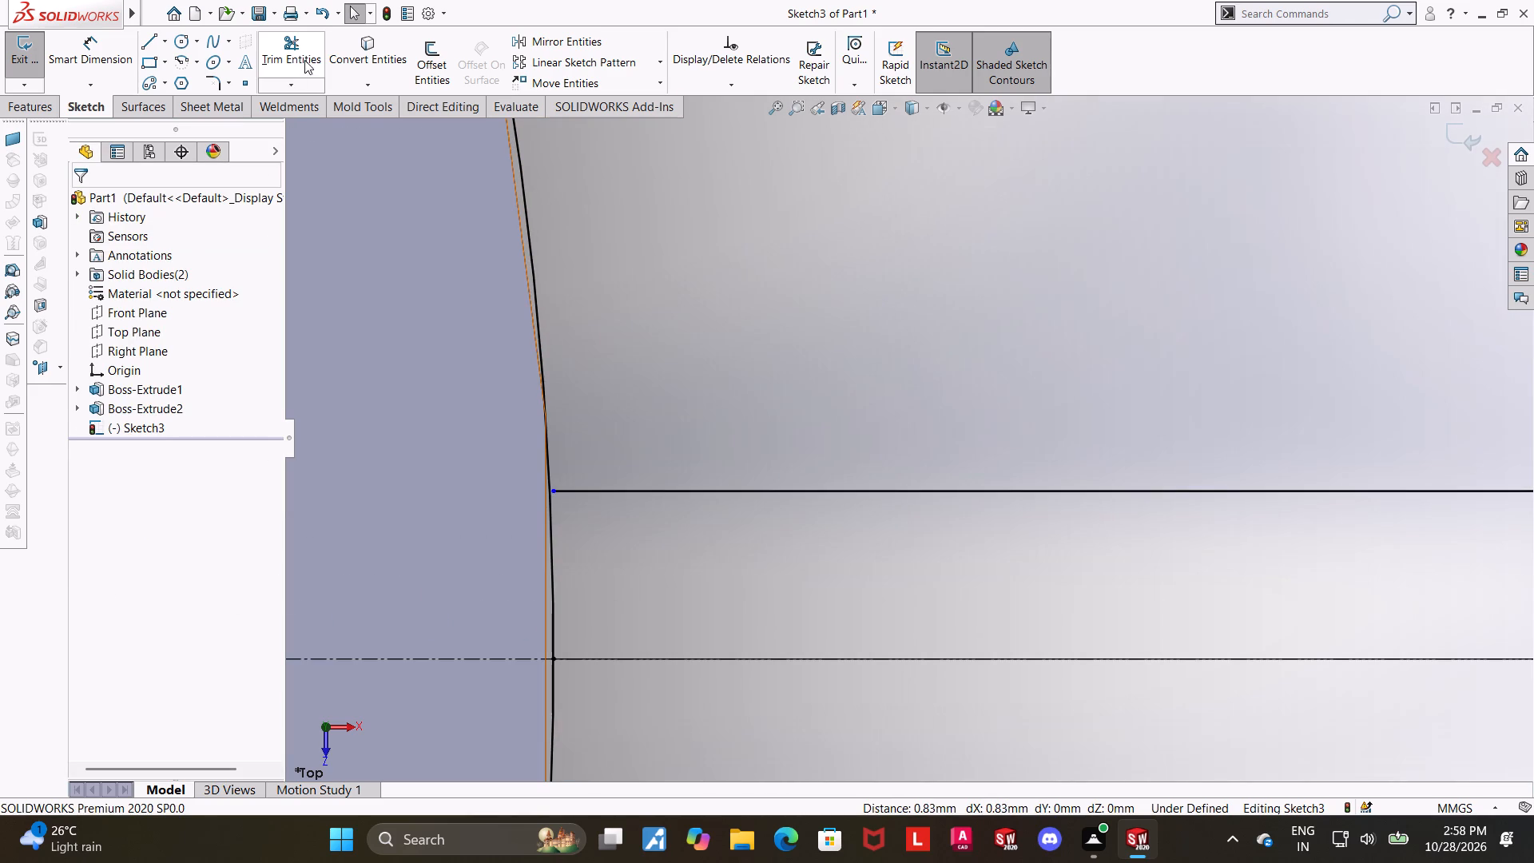
click(307, 79)
click(313, 125)
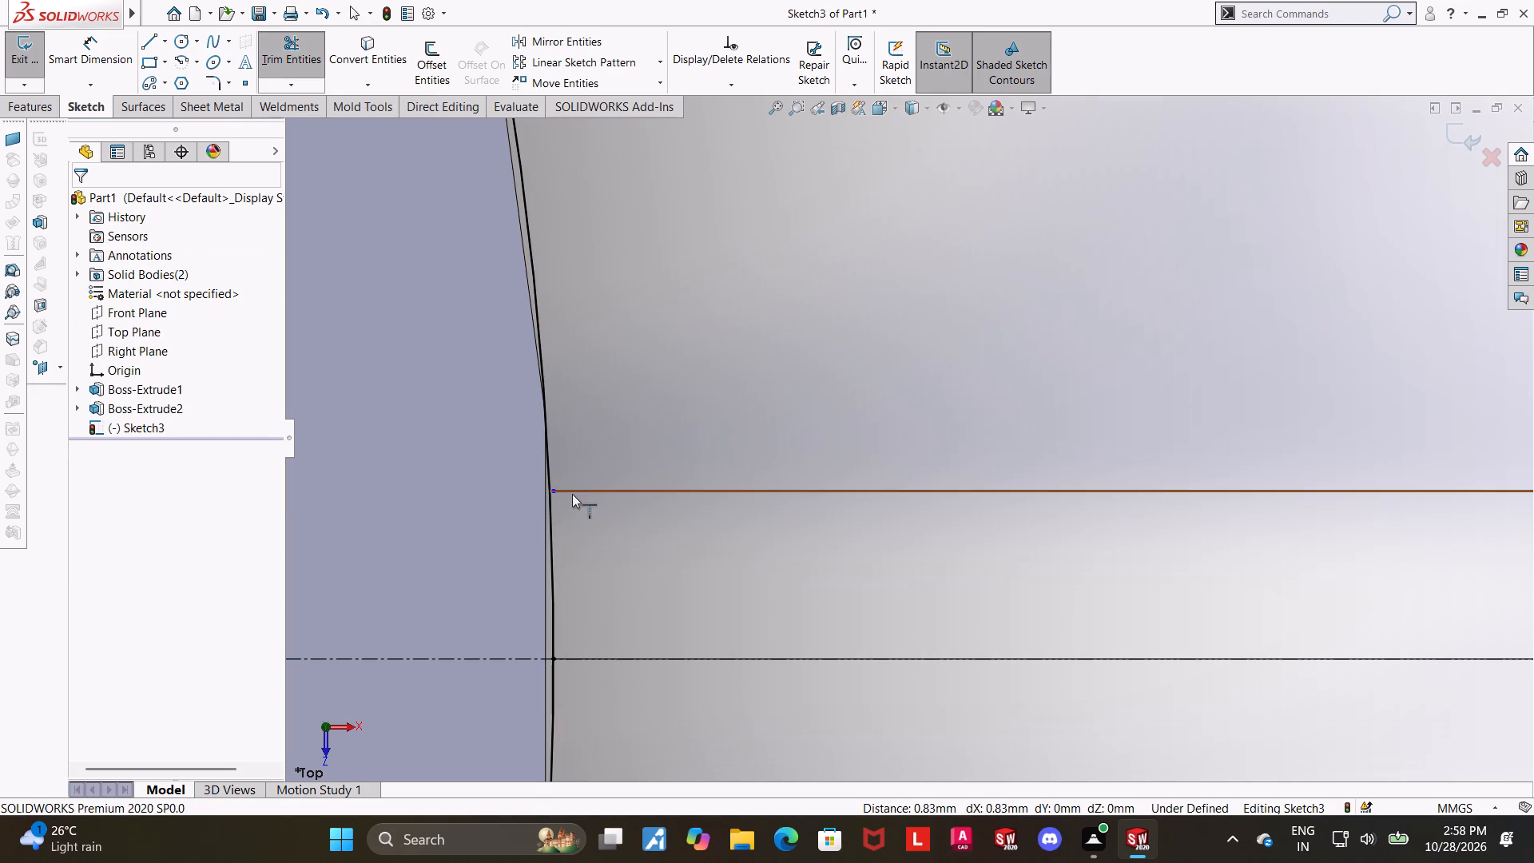
click(570, 491)
scroll(598, 510, up, 5)
scroll(892, 597, down, 5)
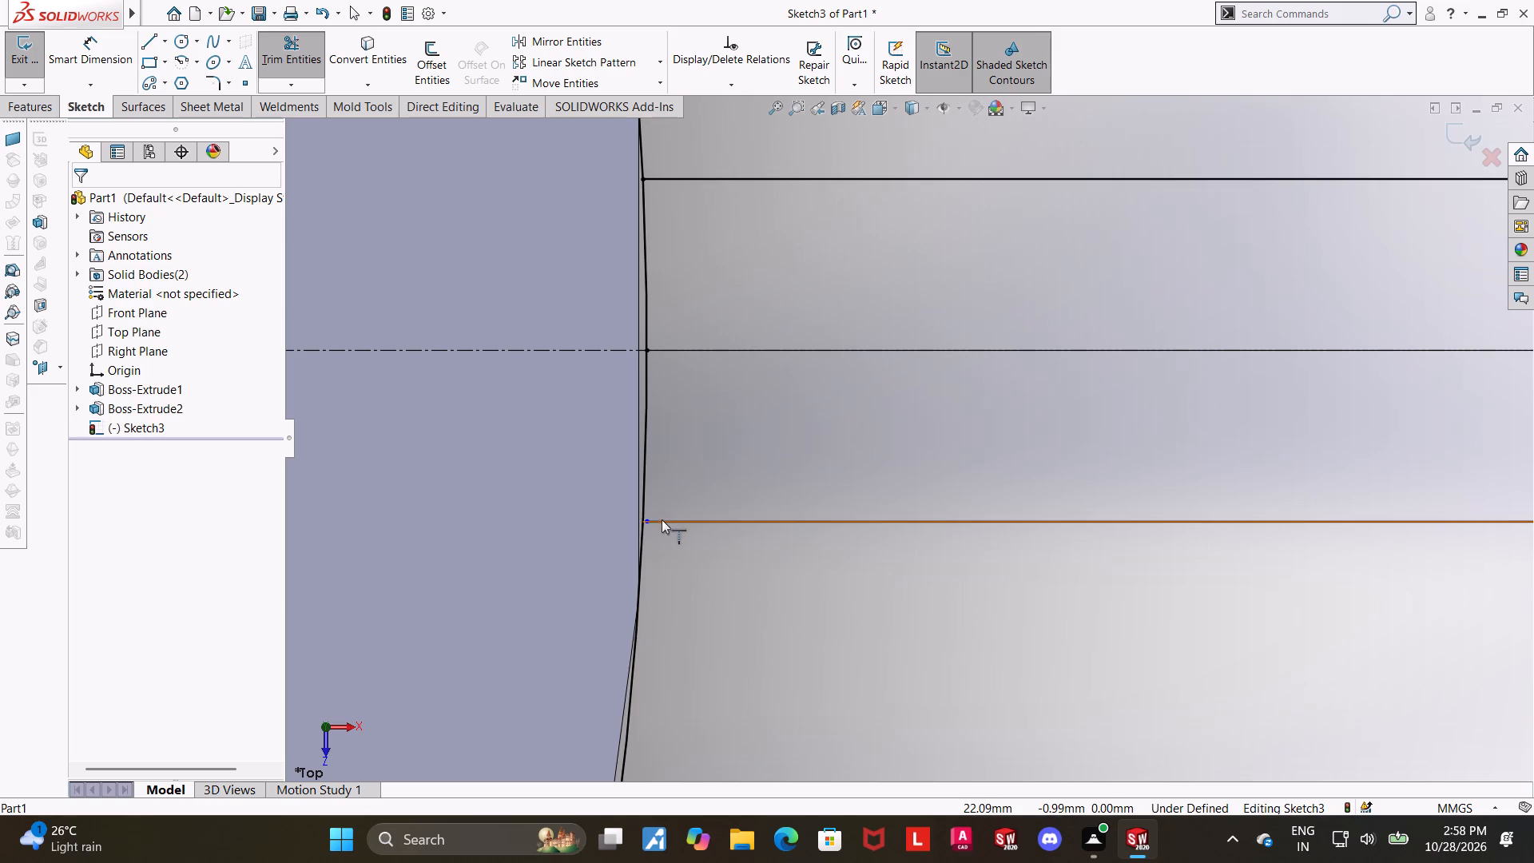
click(662, 520)
scroll(761, 569, up, 4)
key(Escape)
scroll(916, 425, down, 3)
scroll(907, 430, up, 3)
key(Escape)
scroll(896, 390, down, 3)
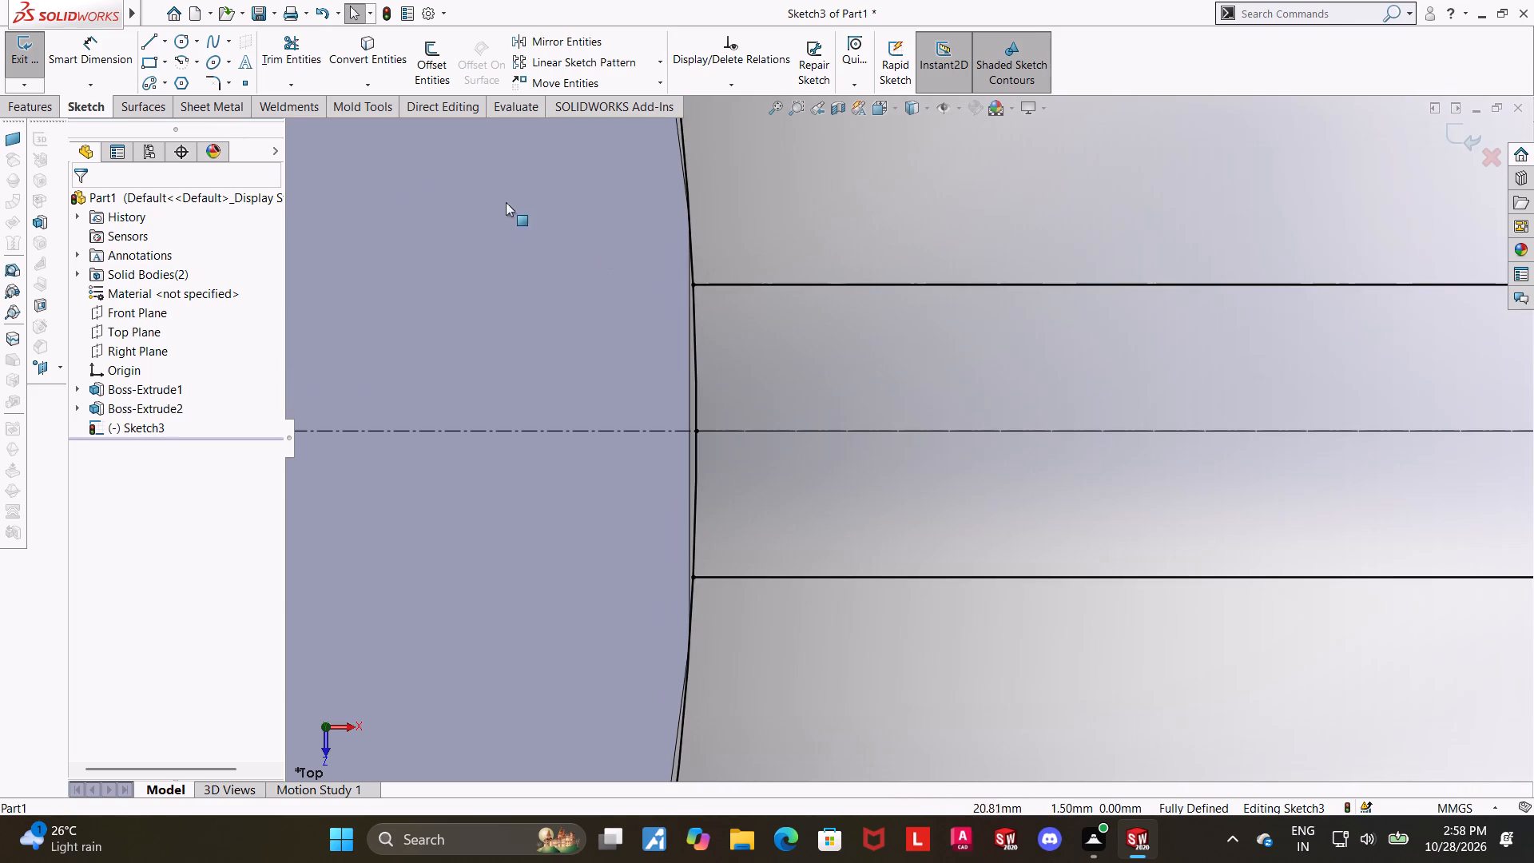
Trim the converted arc around the tabbed boss, leaving the short segment that closes the rib's end.
click(290, 48)
scroll(463, 157, up, 11)
scroll(911, 320, up, 4)
drag(916, 310, 805, 350)
drag(921, 525, 765, 523)
drag(659, 605, 622, 702)
drag(608, 211, 608, 210)
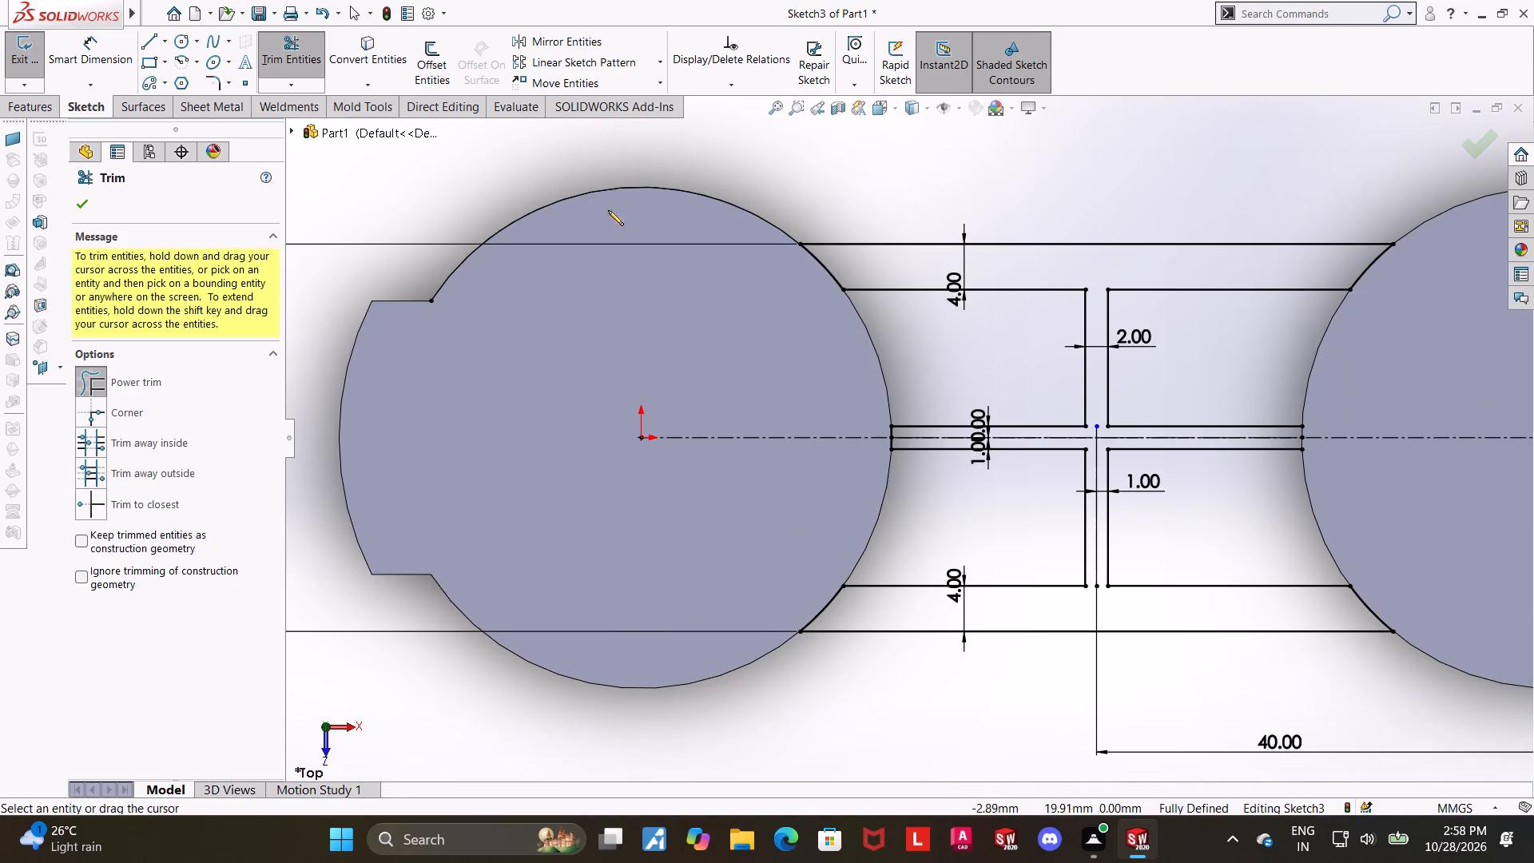
drag(608, 210, 618, 95)
scroll(1005, 392, down, 4)
scroll(872, 588, down, 2)
scroll(827, 521, down, 3)
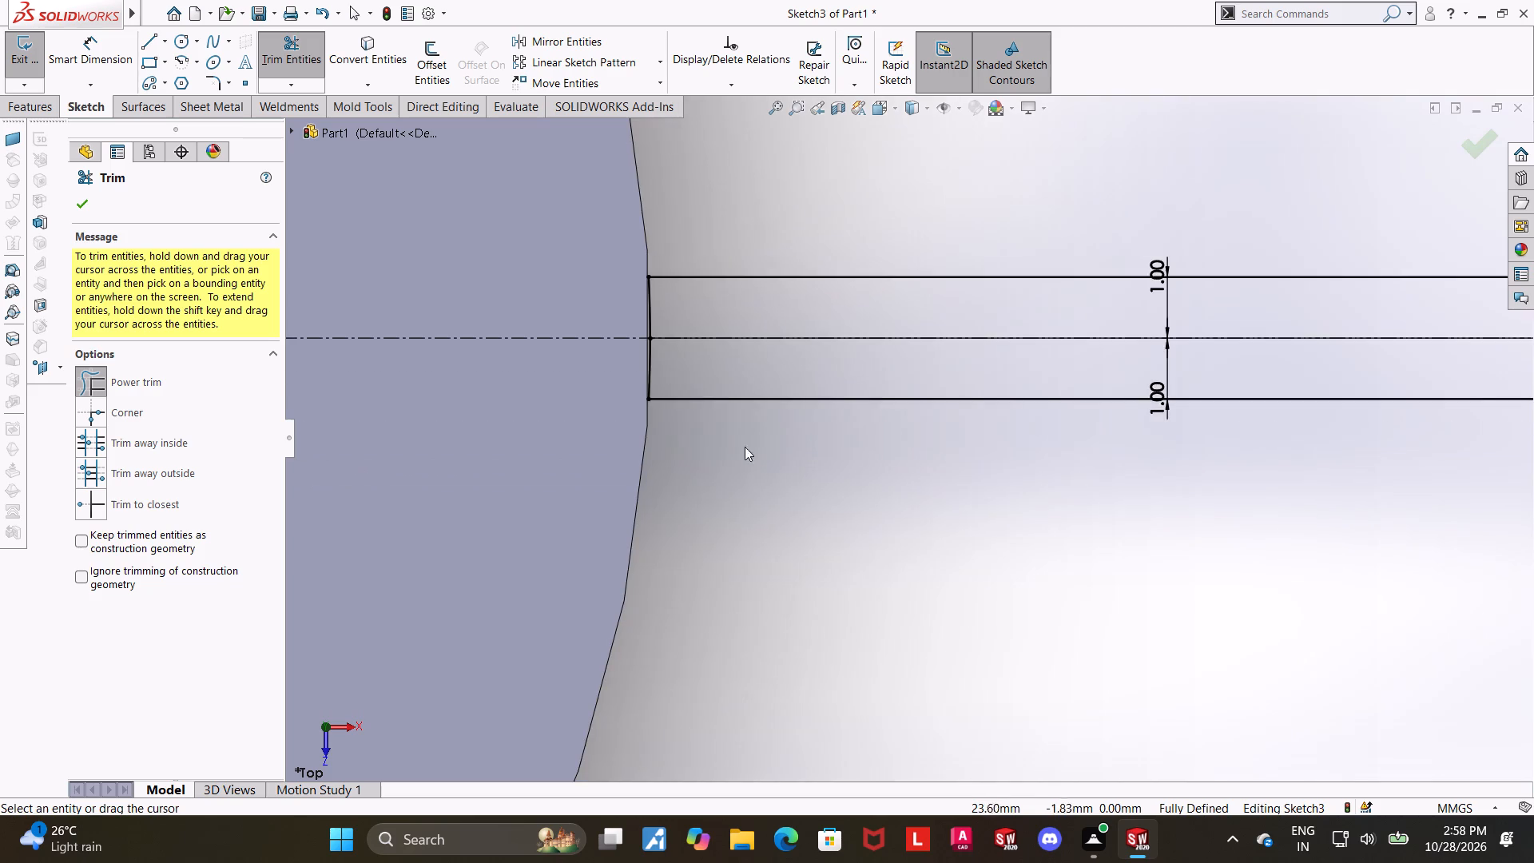
scroll(721, 393, up, 12)
key(Escape)
Convert the 50 mm boss's 44 mm diameter circular edge into sketch geometry at the rib's other end.
scroll(1296, 443, down, 2)
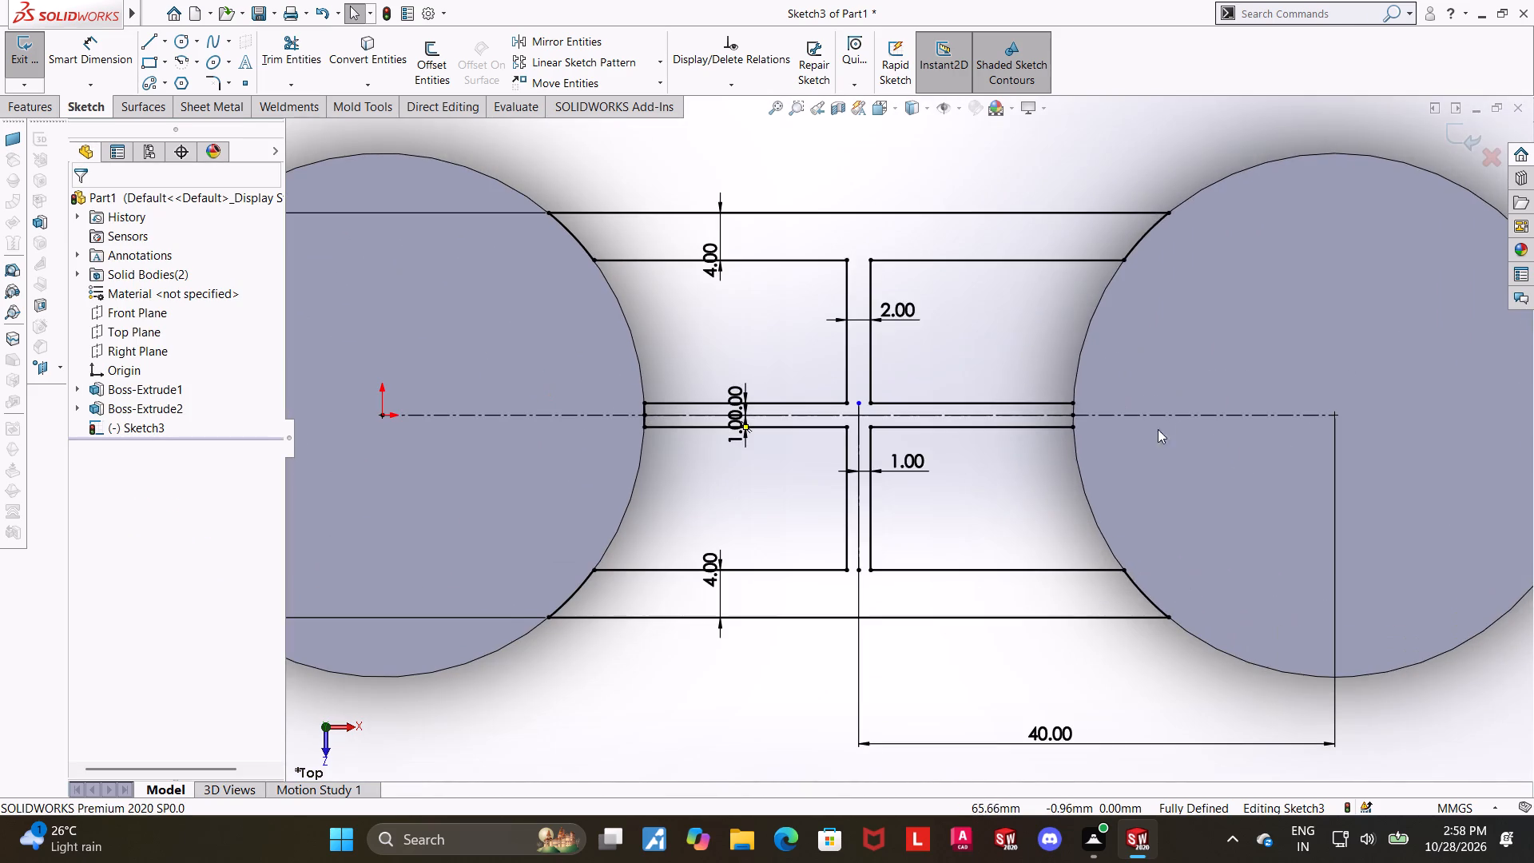
scroll(1123, 441, down, 6)
scroll(1050, 397, up, 1)
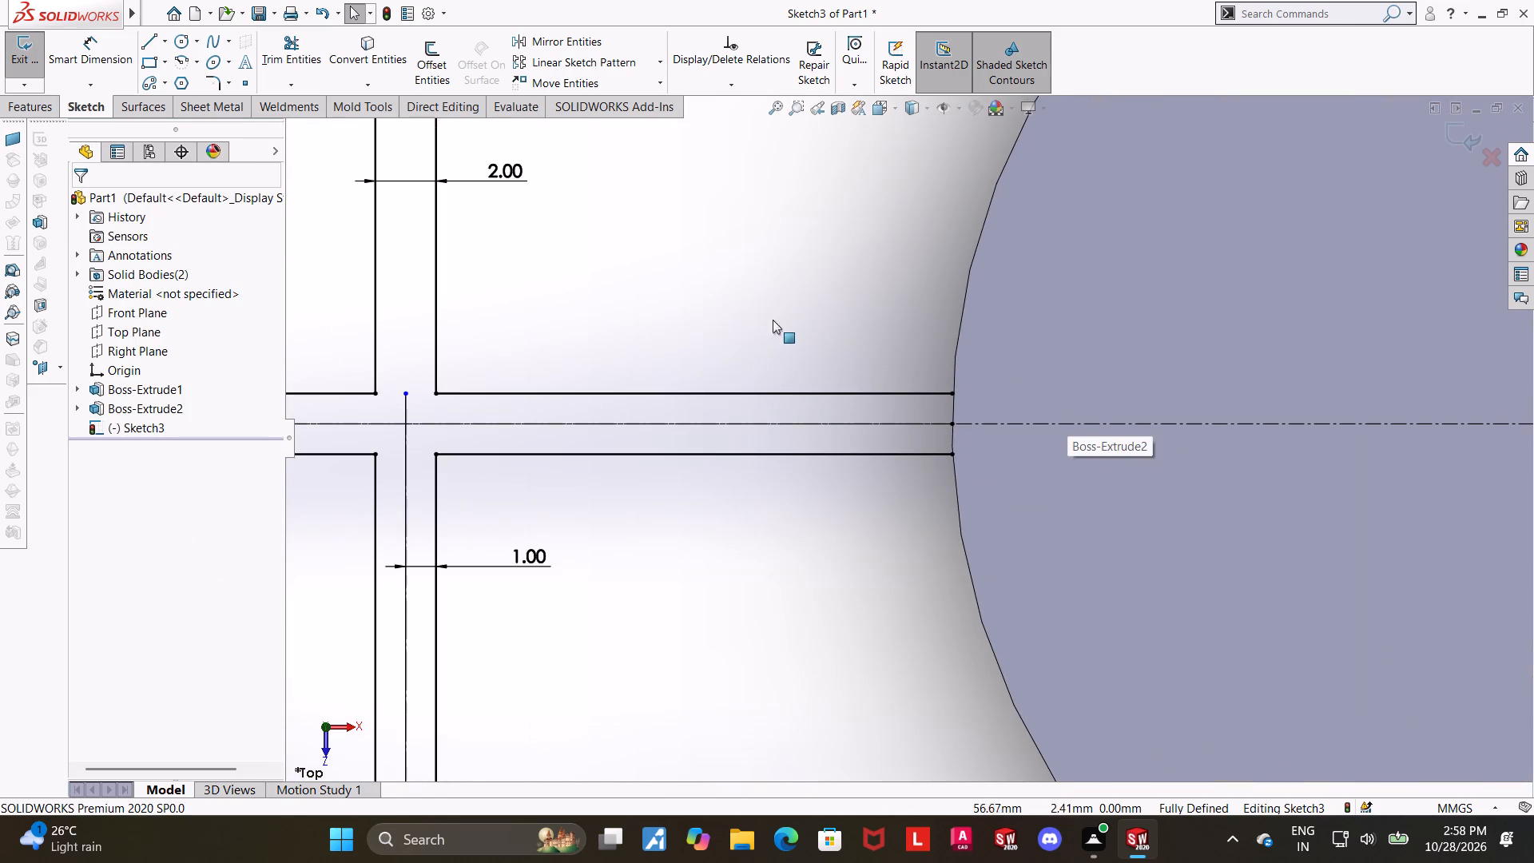
click(373, 61)
click(328, 56)
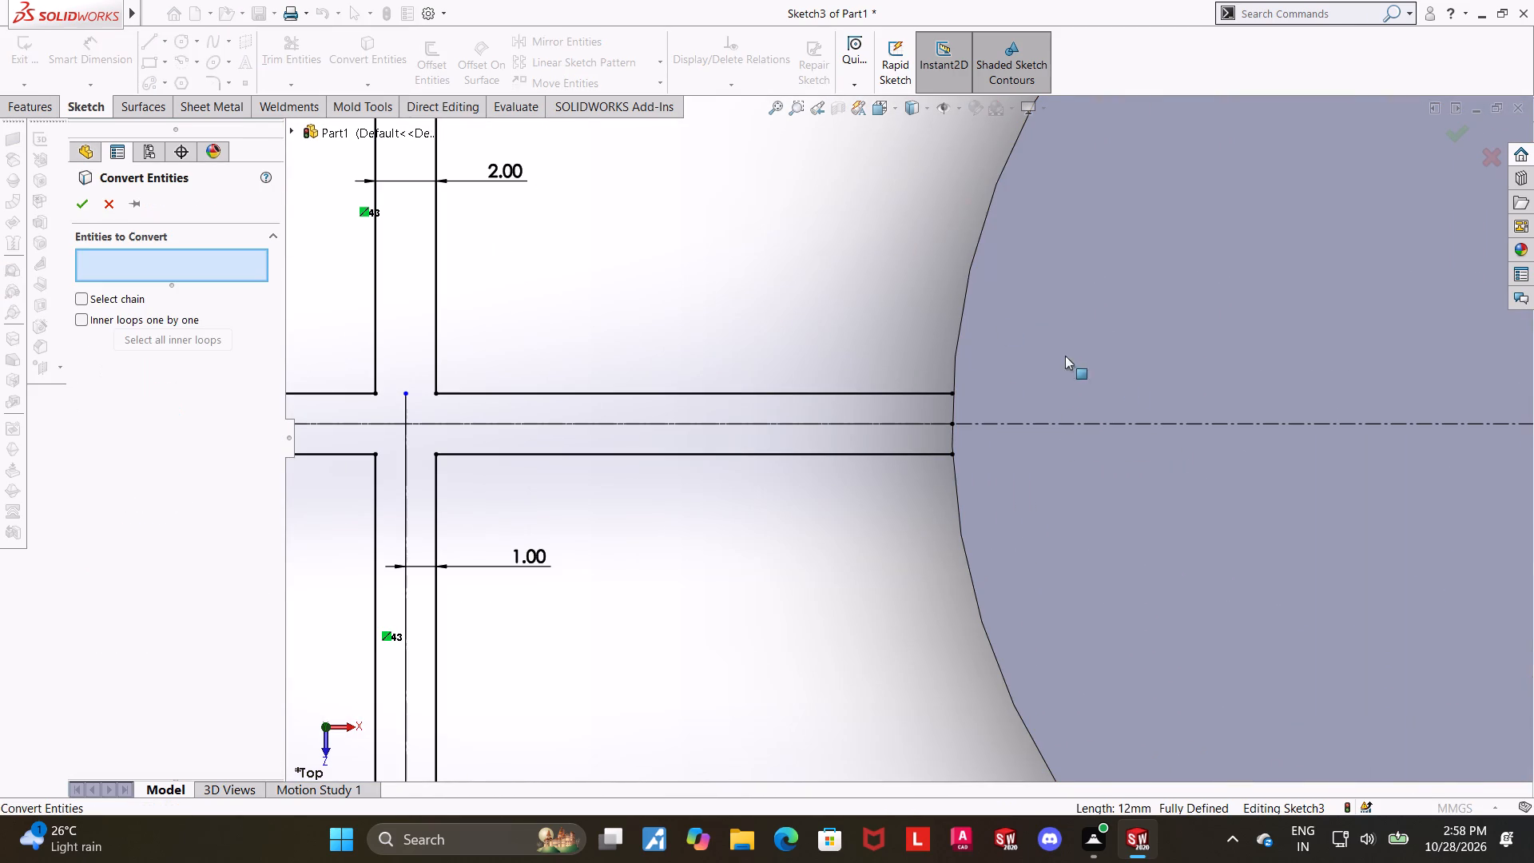
click(964, 302)
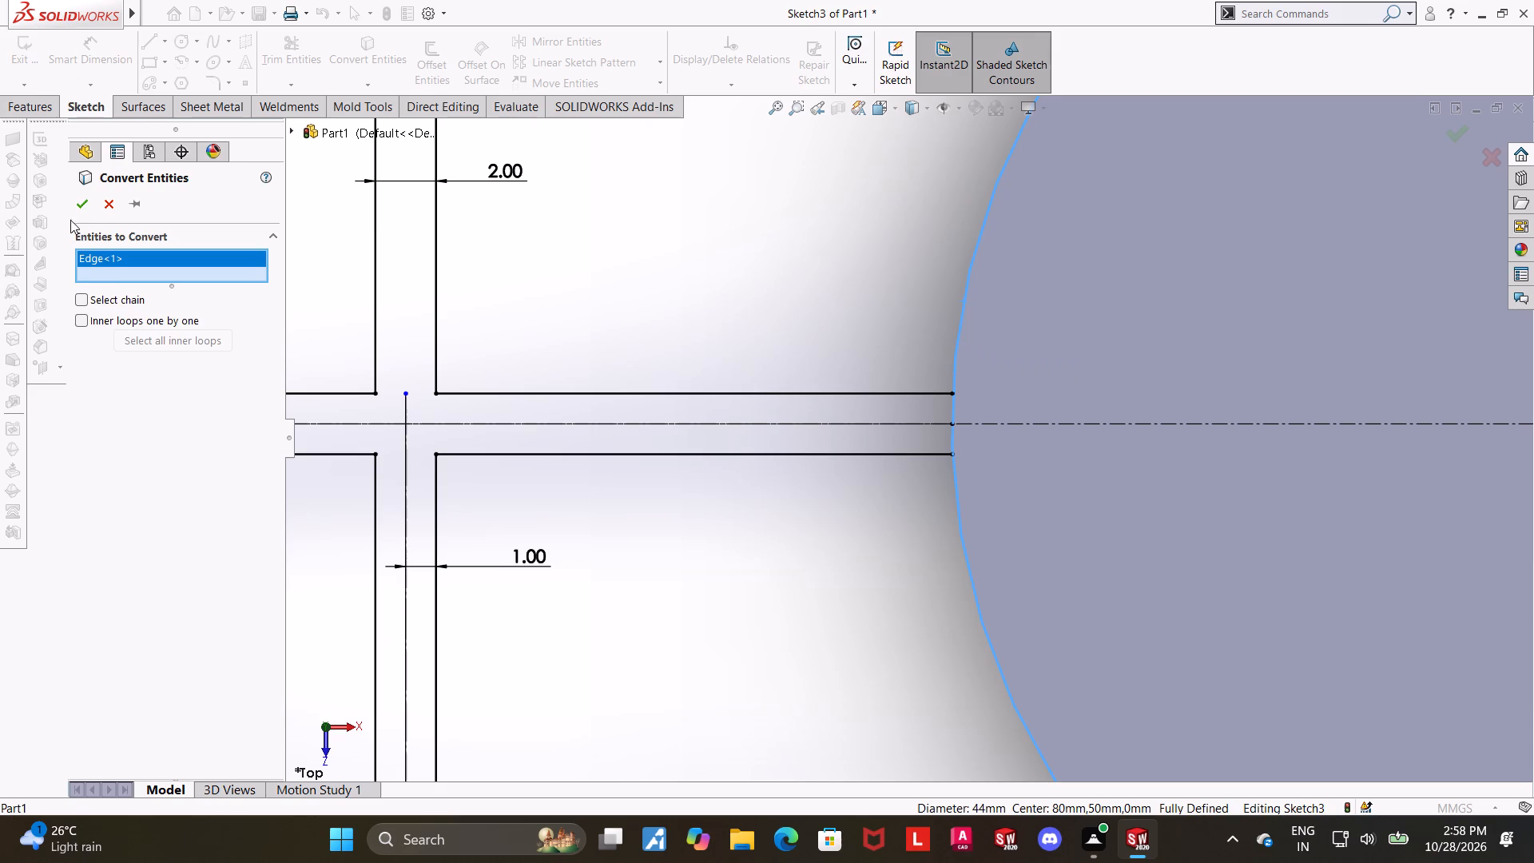
click(81, 200)
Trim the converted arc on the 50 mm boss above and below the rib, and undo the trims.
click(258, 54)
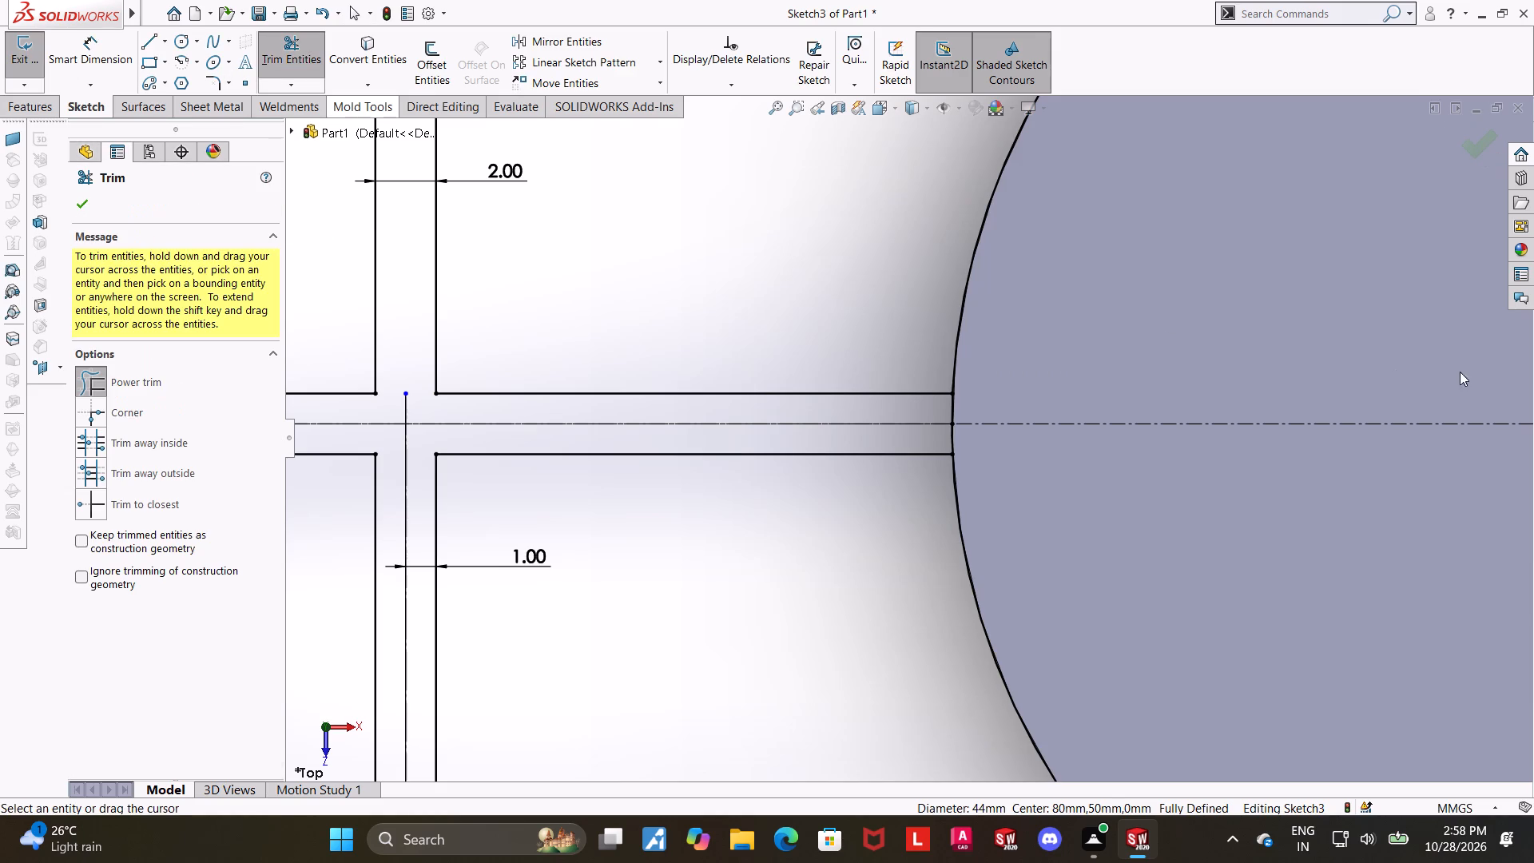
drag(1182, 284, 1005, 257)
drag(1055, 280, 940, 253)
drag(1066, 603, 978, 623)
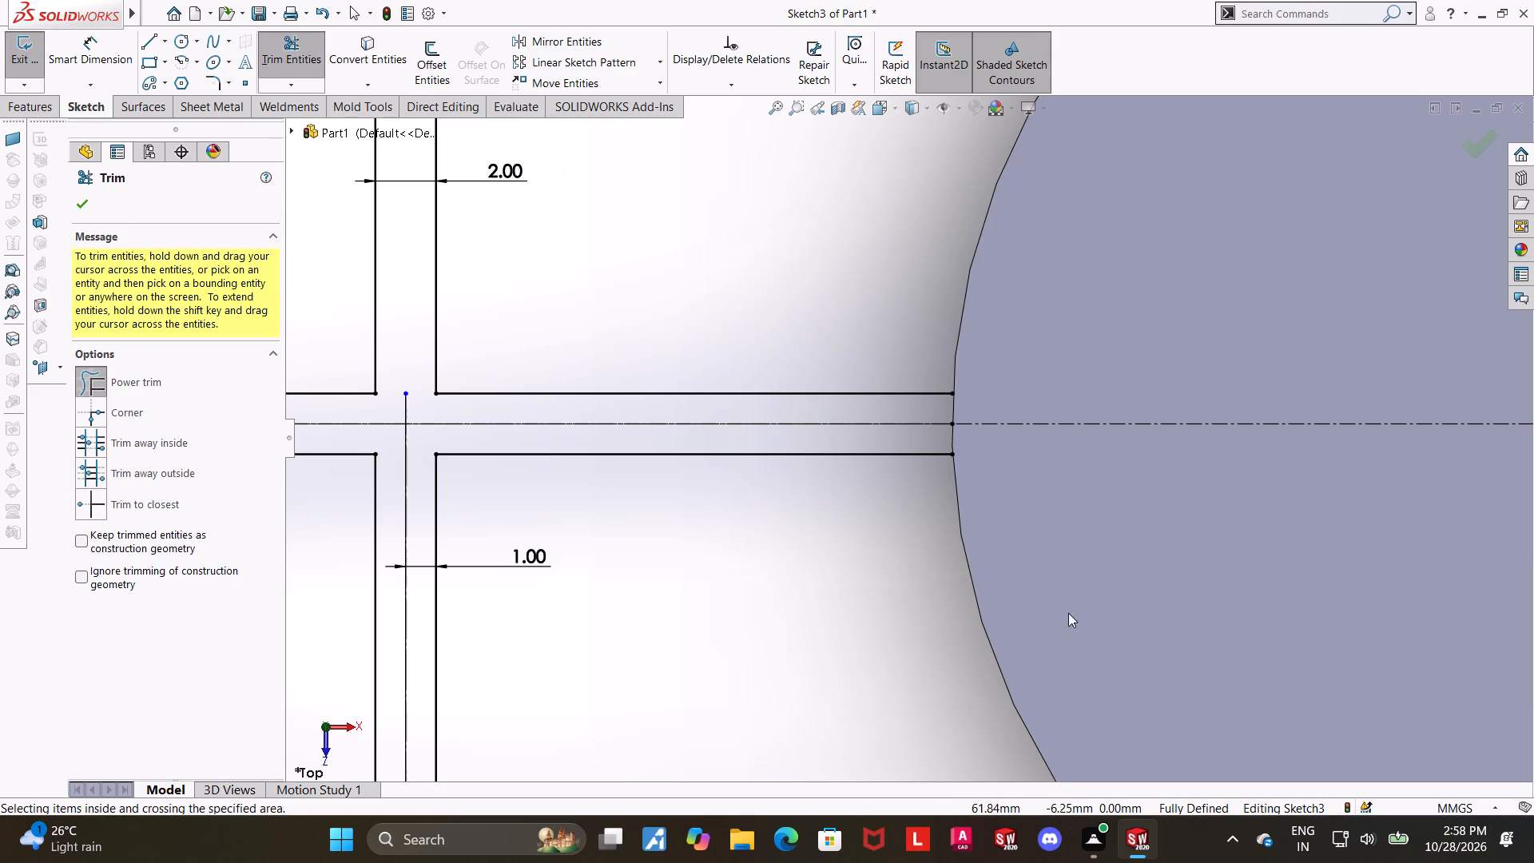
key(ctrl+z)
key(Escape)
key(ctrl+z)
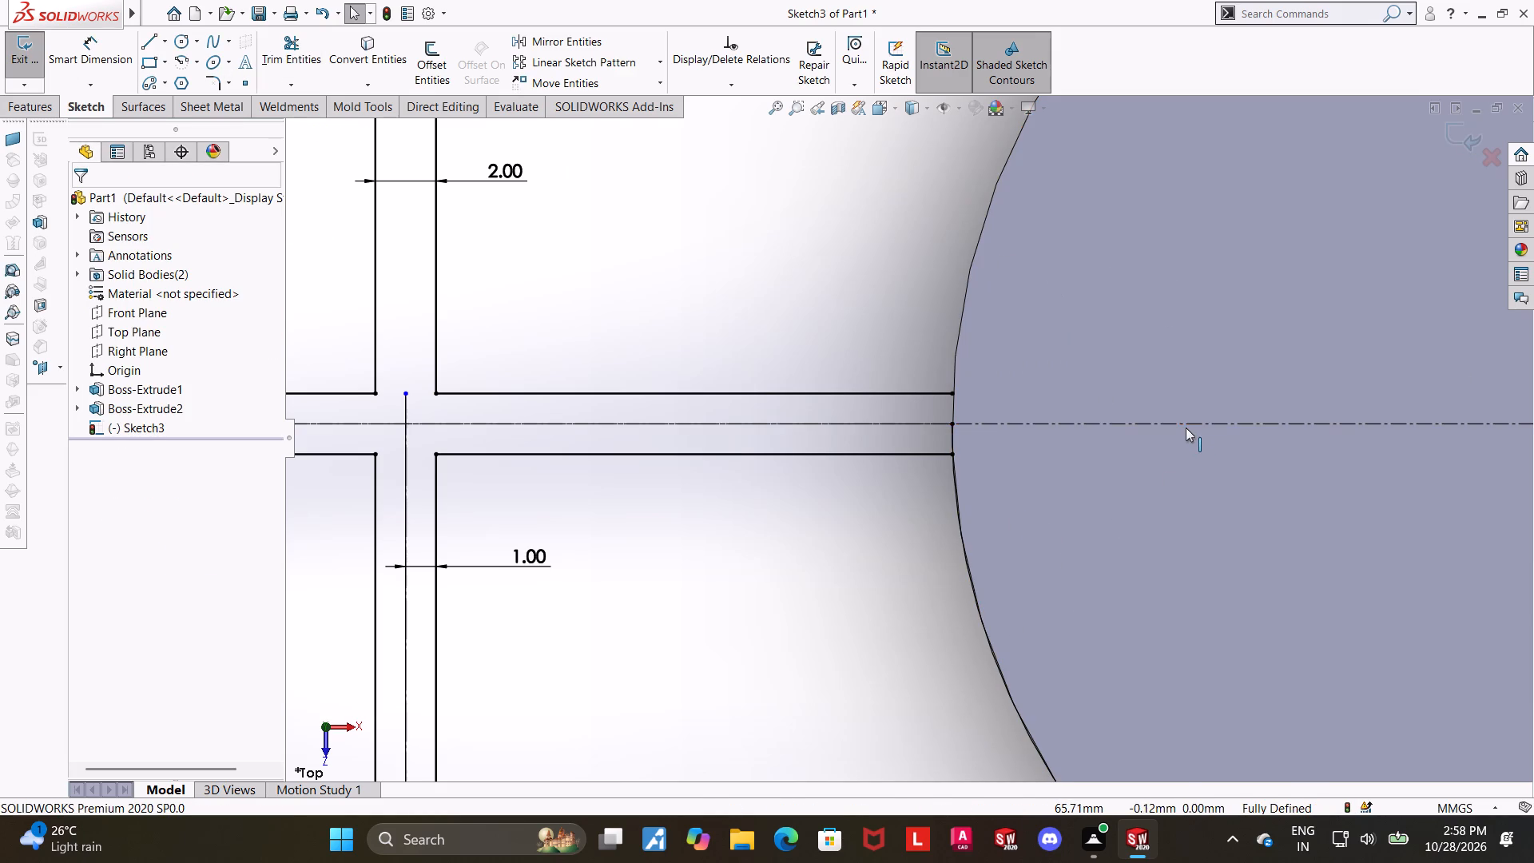
Extend the rib's upper and lower horizontal lines to meet the converted arc at the 50 mm boss.
key(Escape)
scroll(1114, 419, down, 5)
key(Escape)
key(Escape)
scroll(809, 316, down, 4)
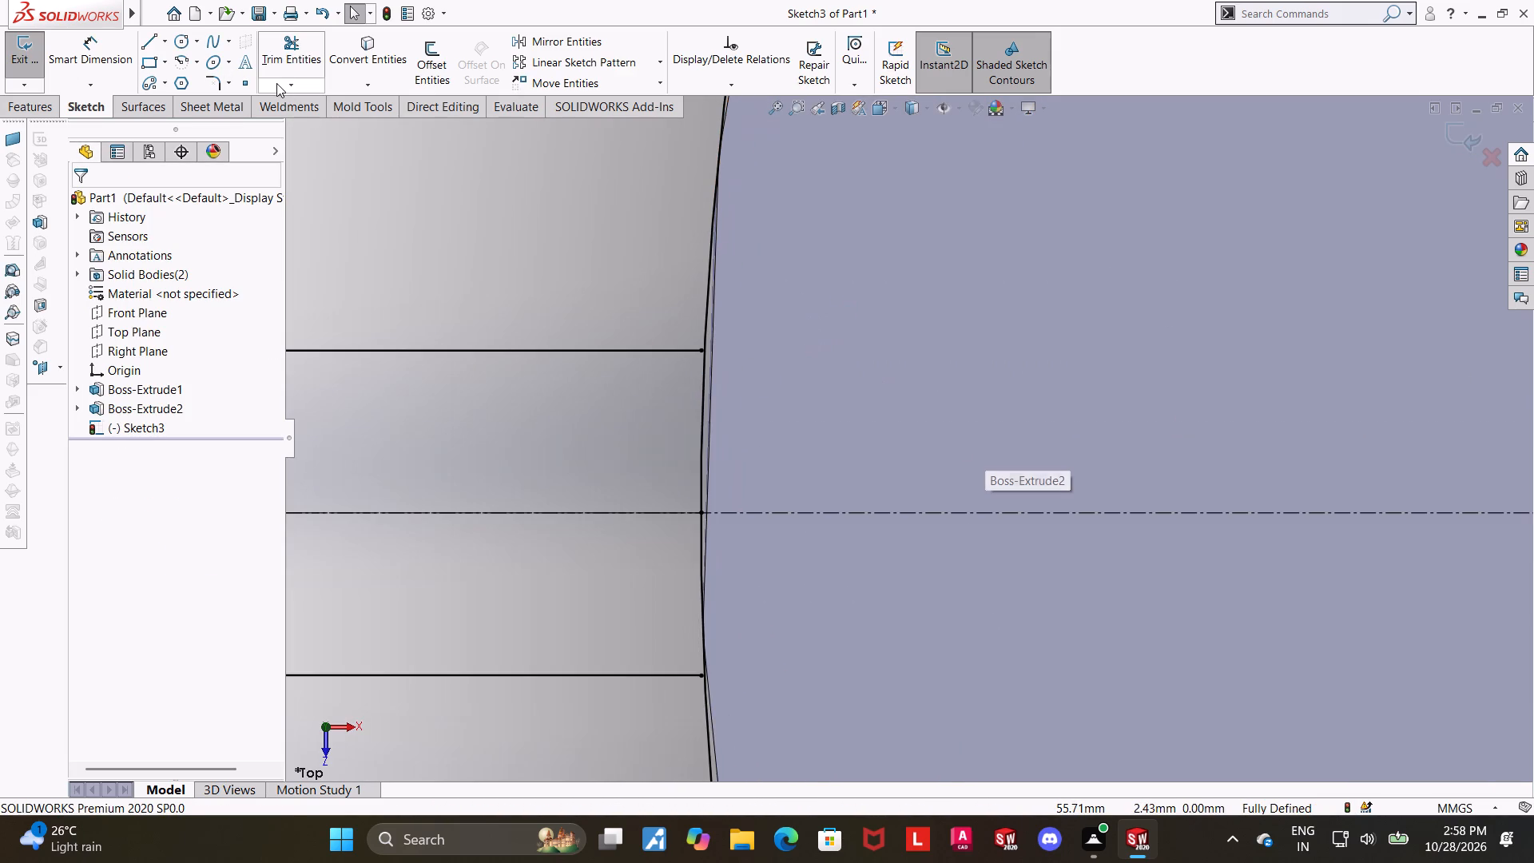
click(274, 80)
click(307, 122)
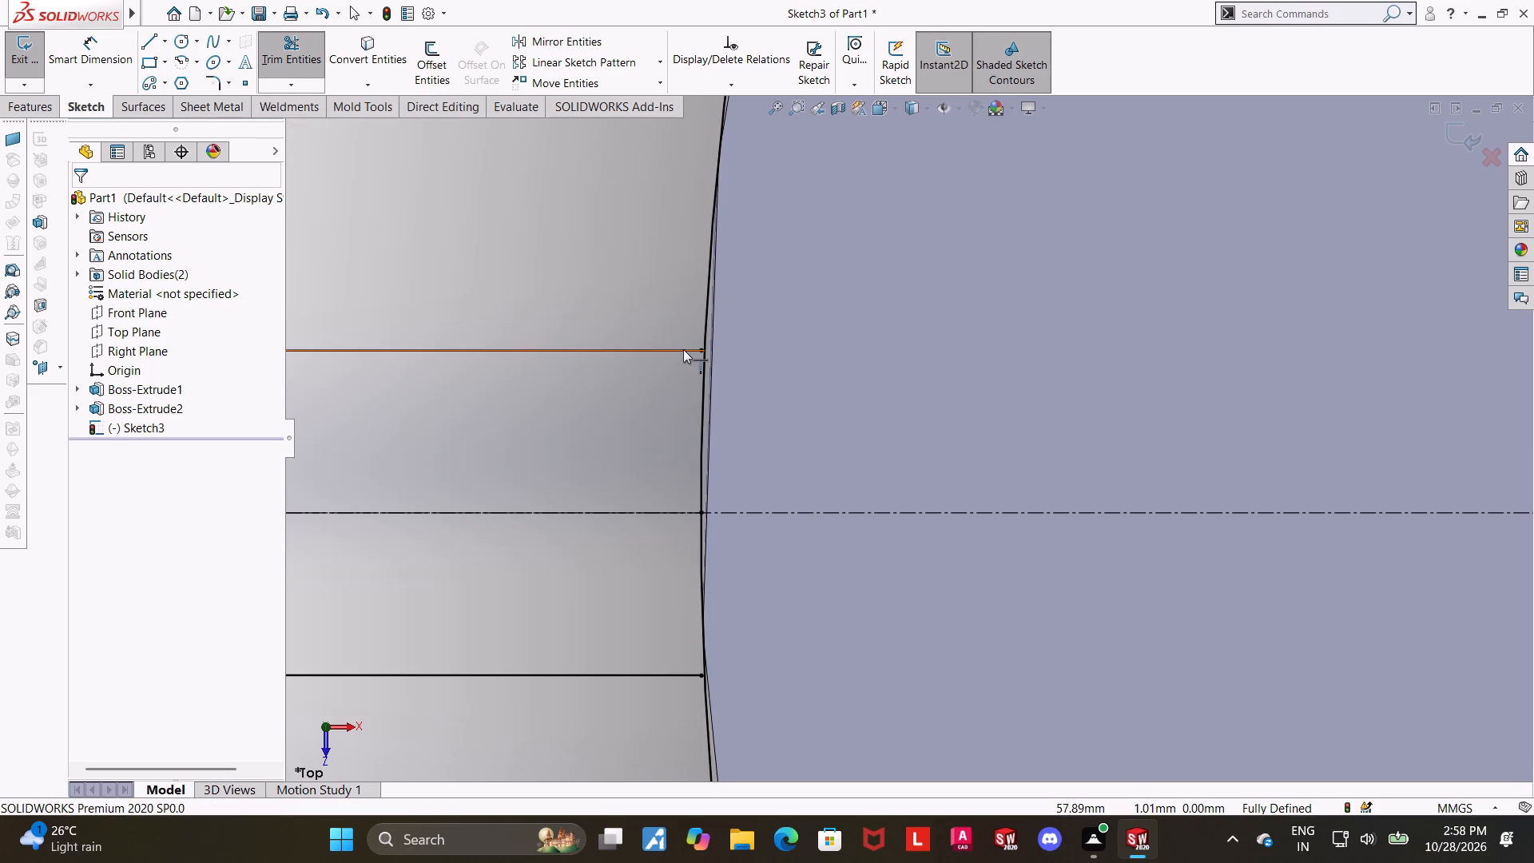
click(683, 343)
click(682, 352)
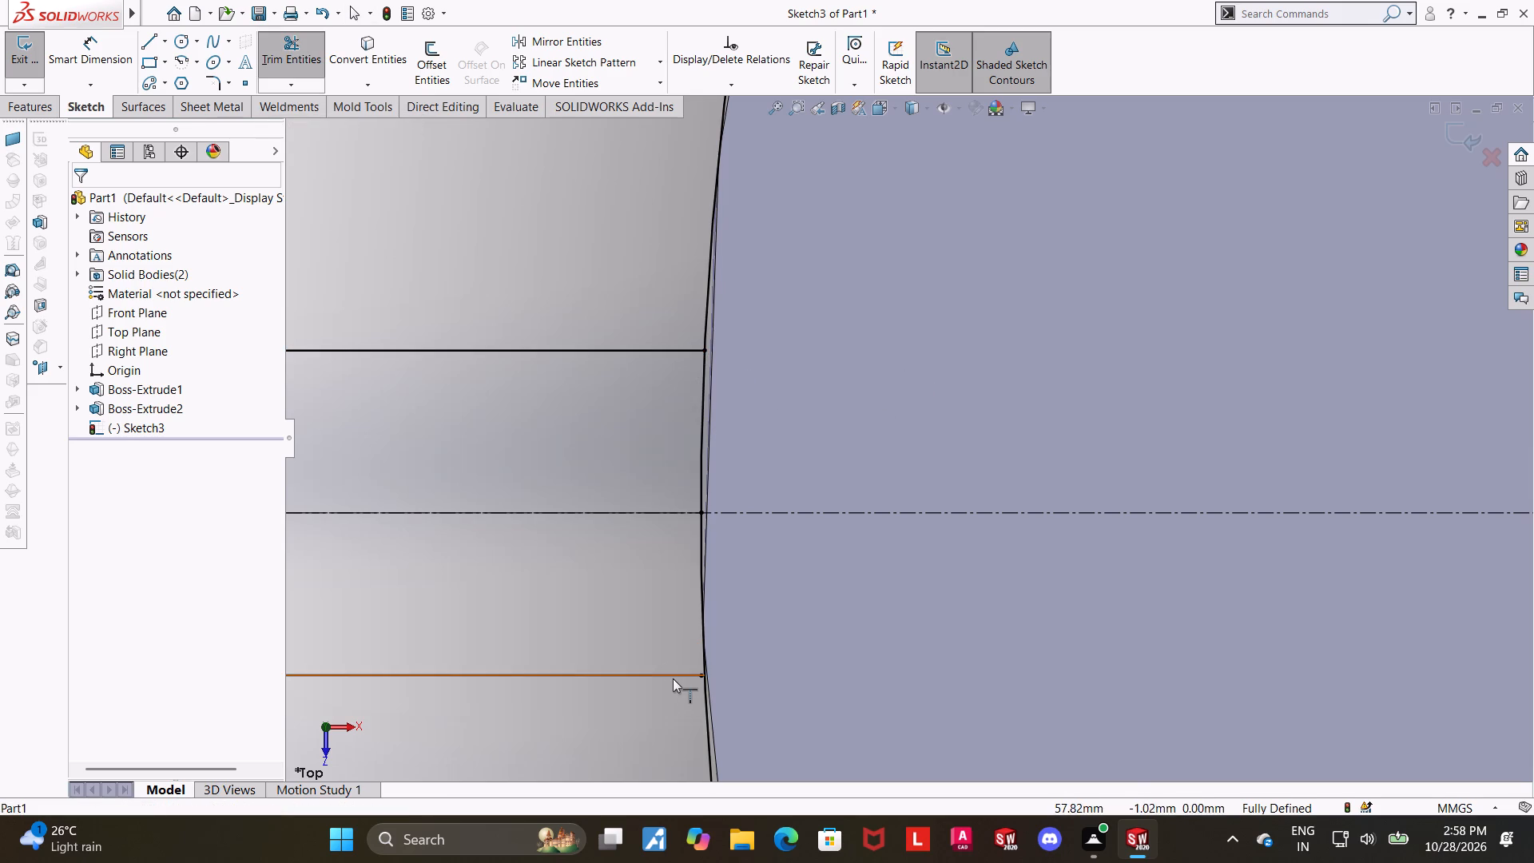
click(673, 678)
key(Escape)
Trim the converted arc on the 50 mm boss above and below the rib, leaving only the short closing segment.
click(280, 52)
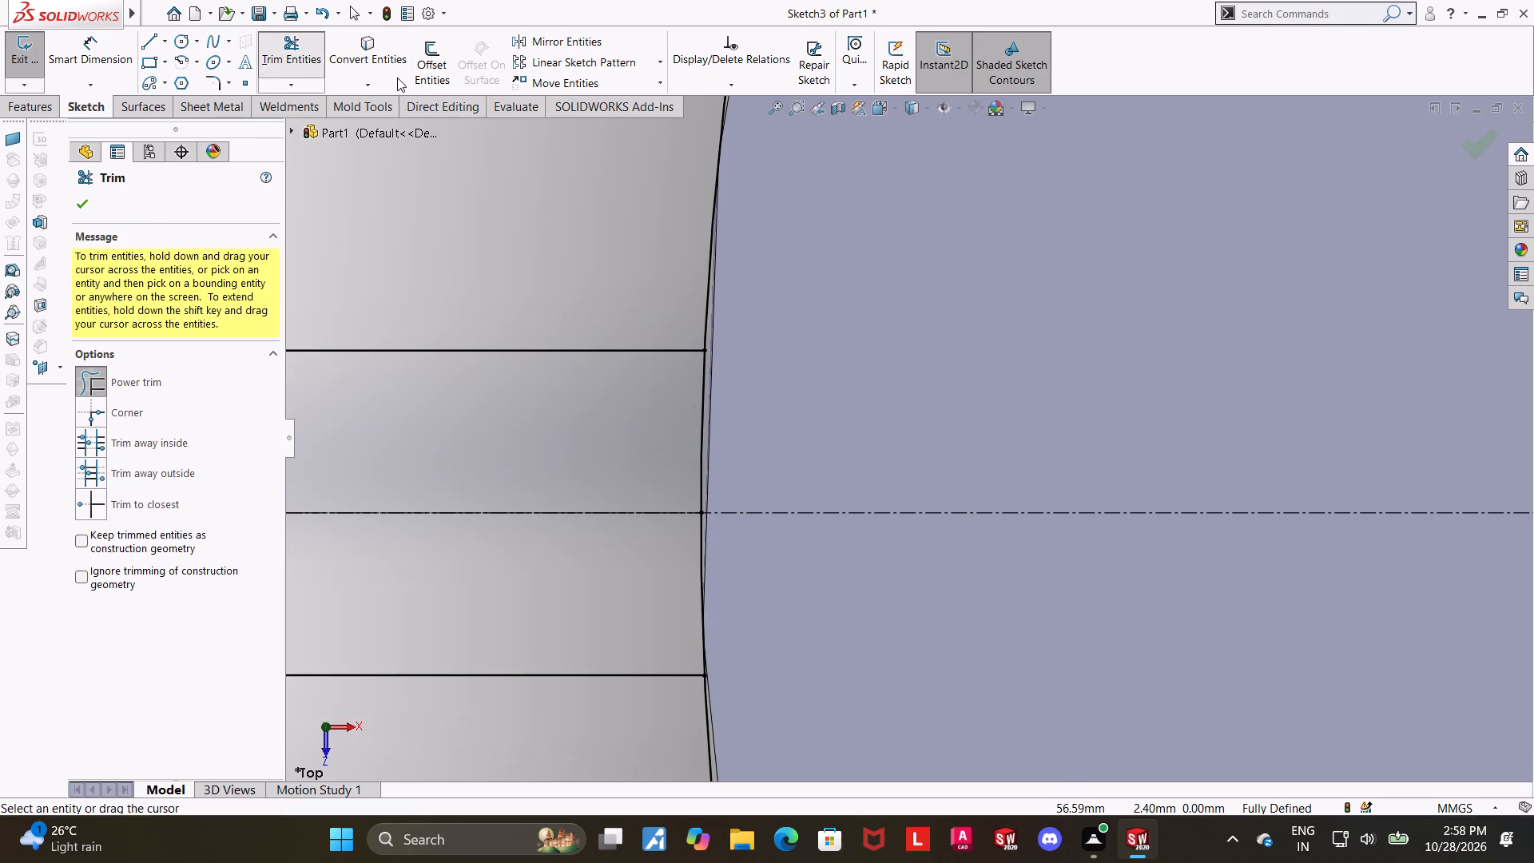
drag(777, 220, 645, 200)
scroll(755, 315, up, 4)
drag(881, 587, 746, 622)
scroll(800, 603, up, 3)
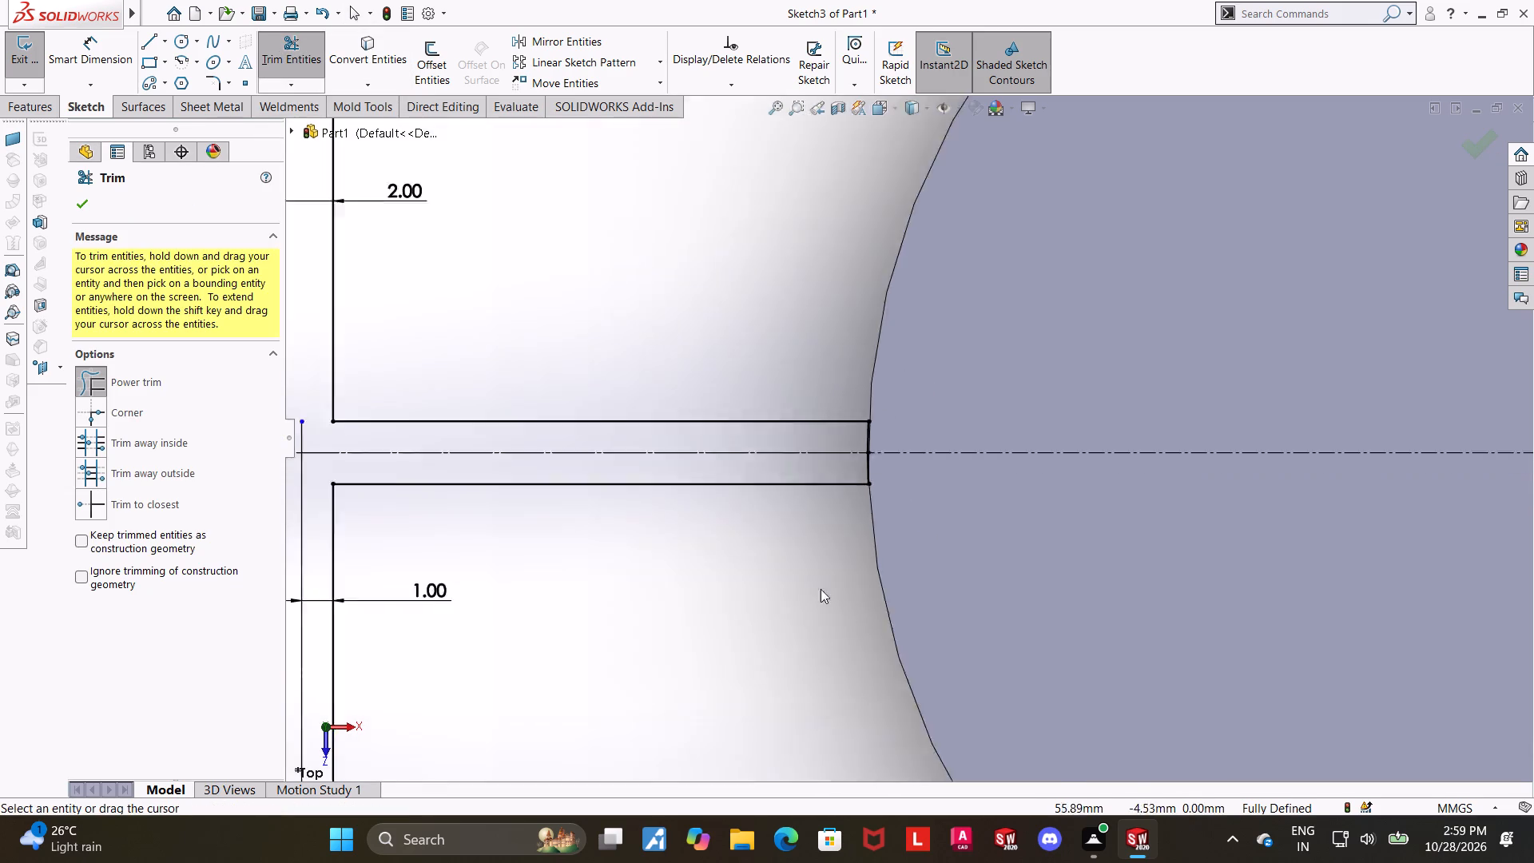
scroll(821, 589, up, 8)
scroll(1043, 606, down, 2)
scroll(968, 594, up, 3)
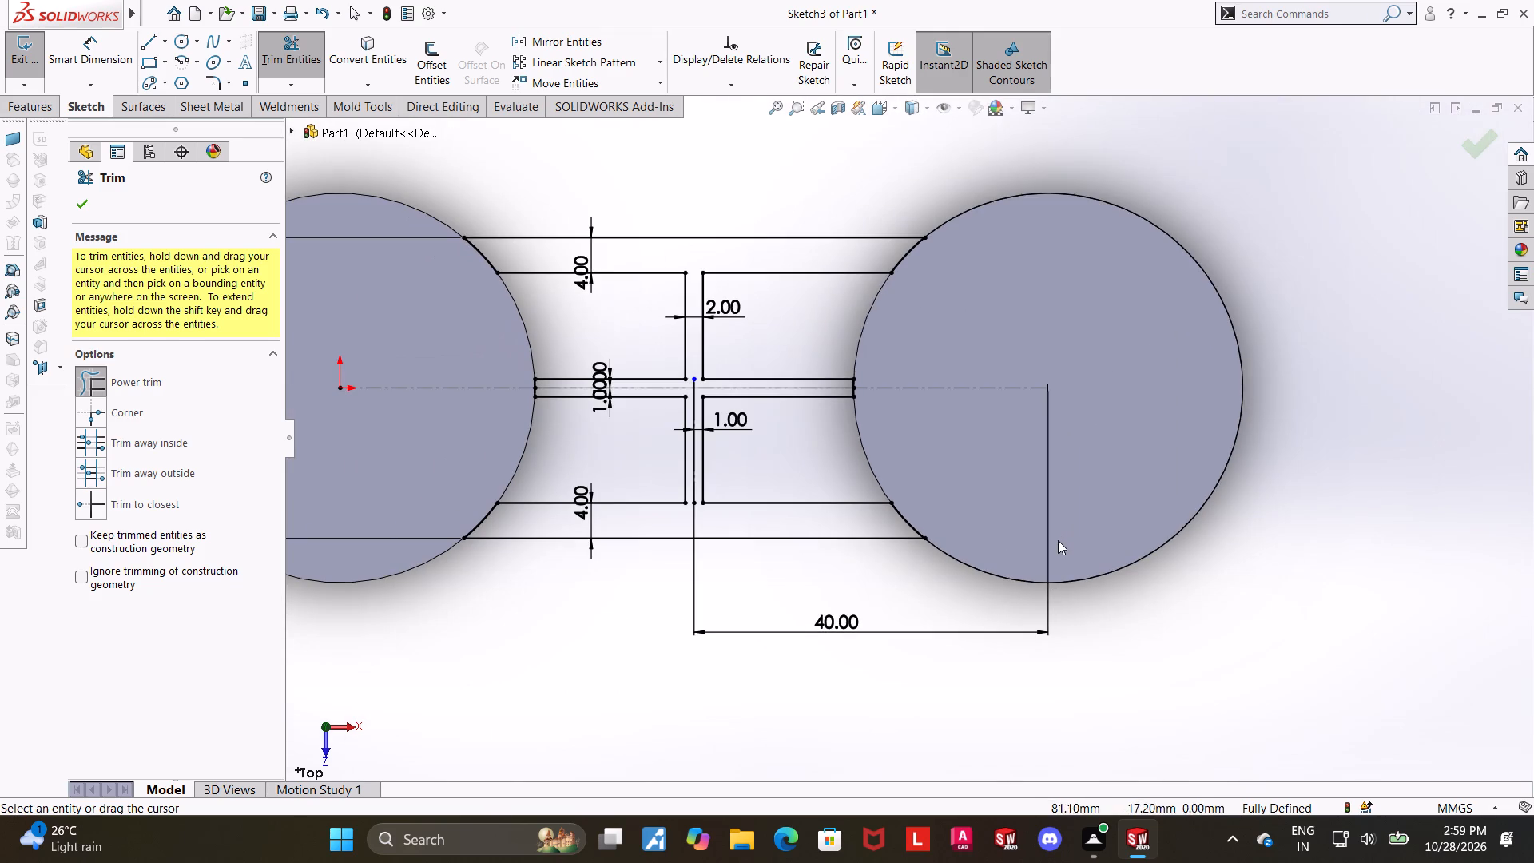
key(Escape)
scroll(613, 470, up, 2)
scroll(629, 465, down, 2)
key(Escape)
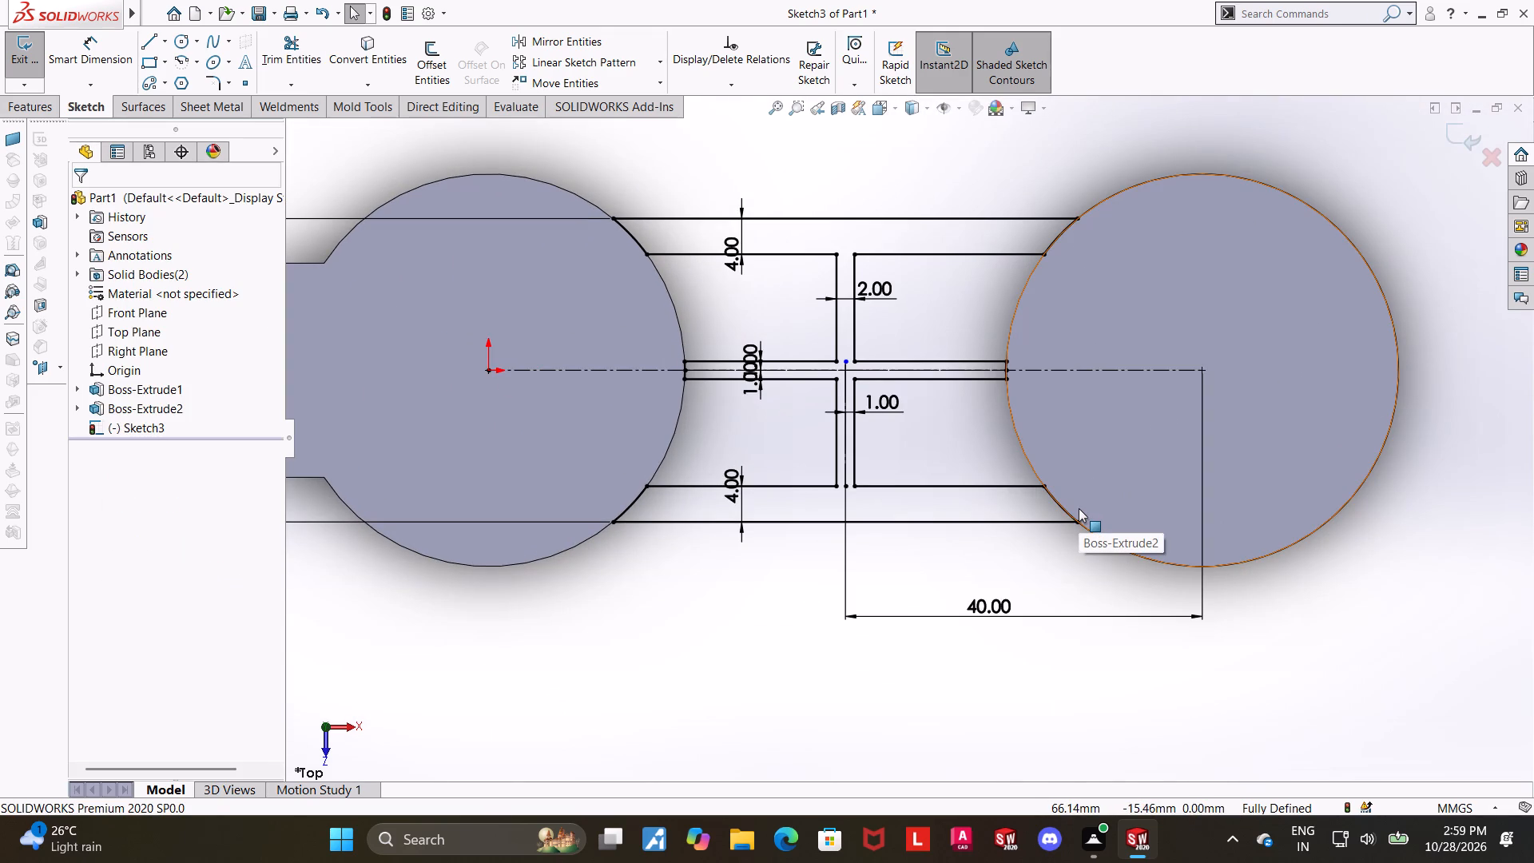
Sketch a circle about 5.3 mm in diameter centred where the vertical centreline meets the lower wall's inner line.
scroll(891, 466, down, 1)
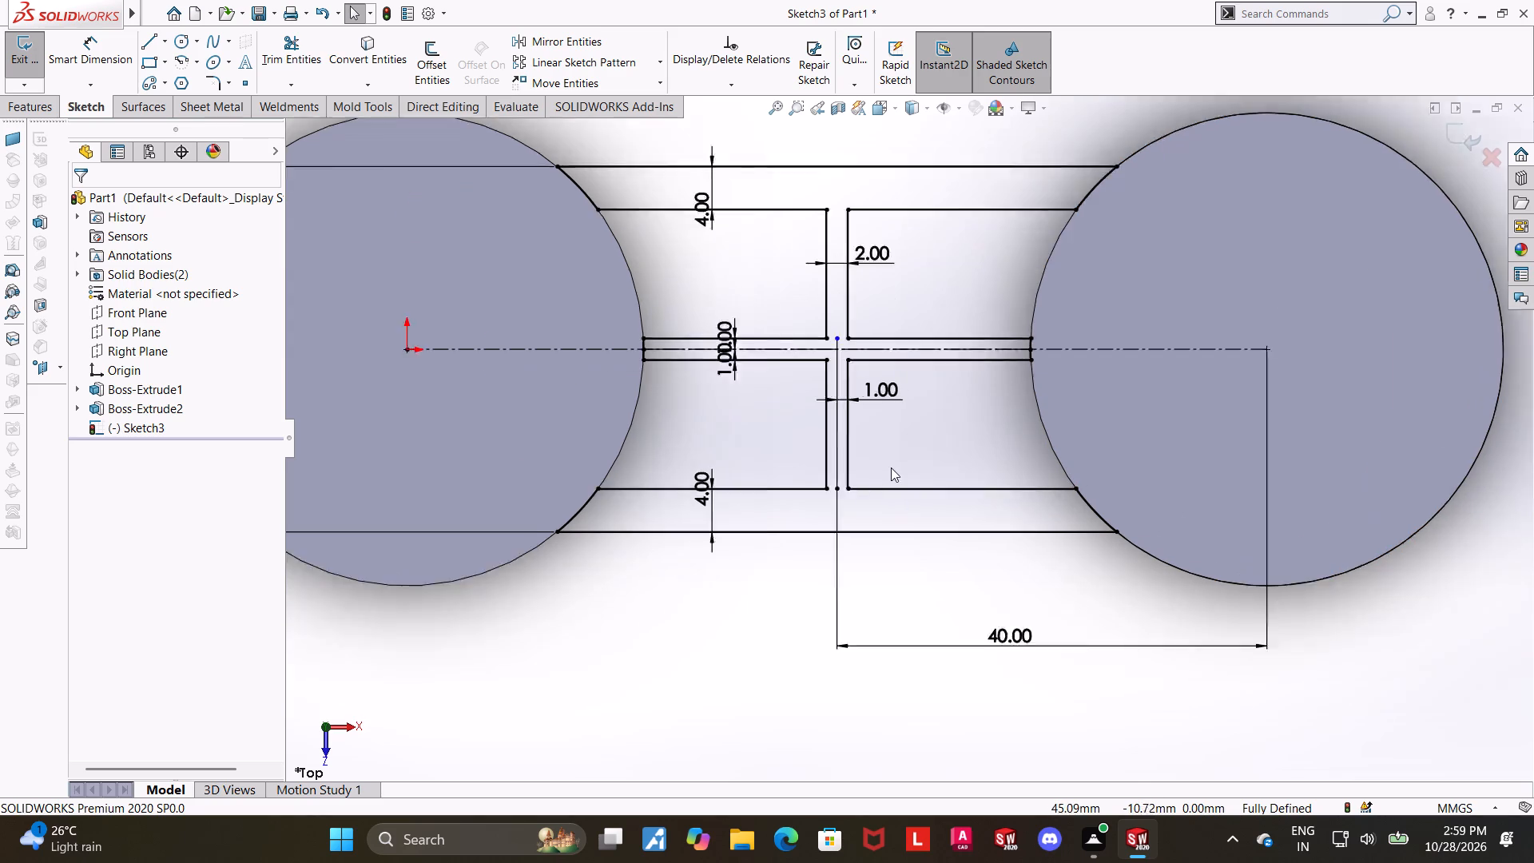
scroll(891, 467, down, 1)
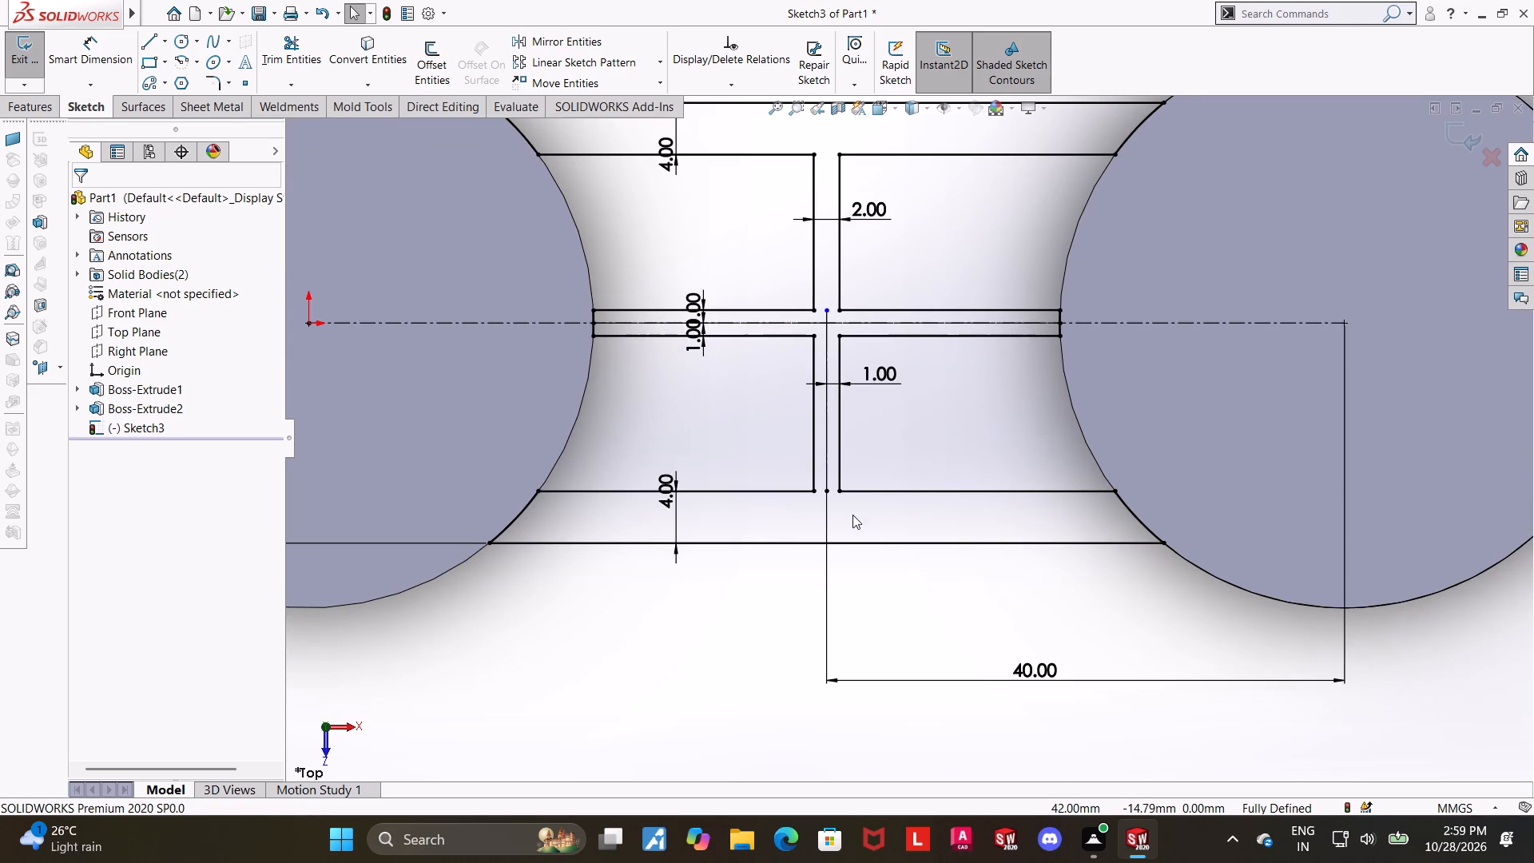
scroll(868, 495, down, 2)
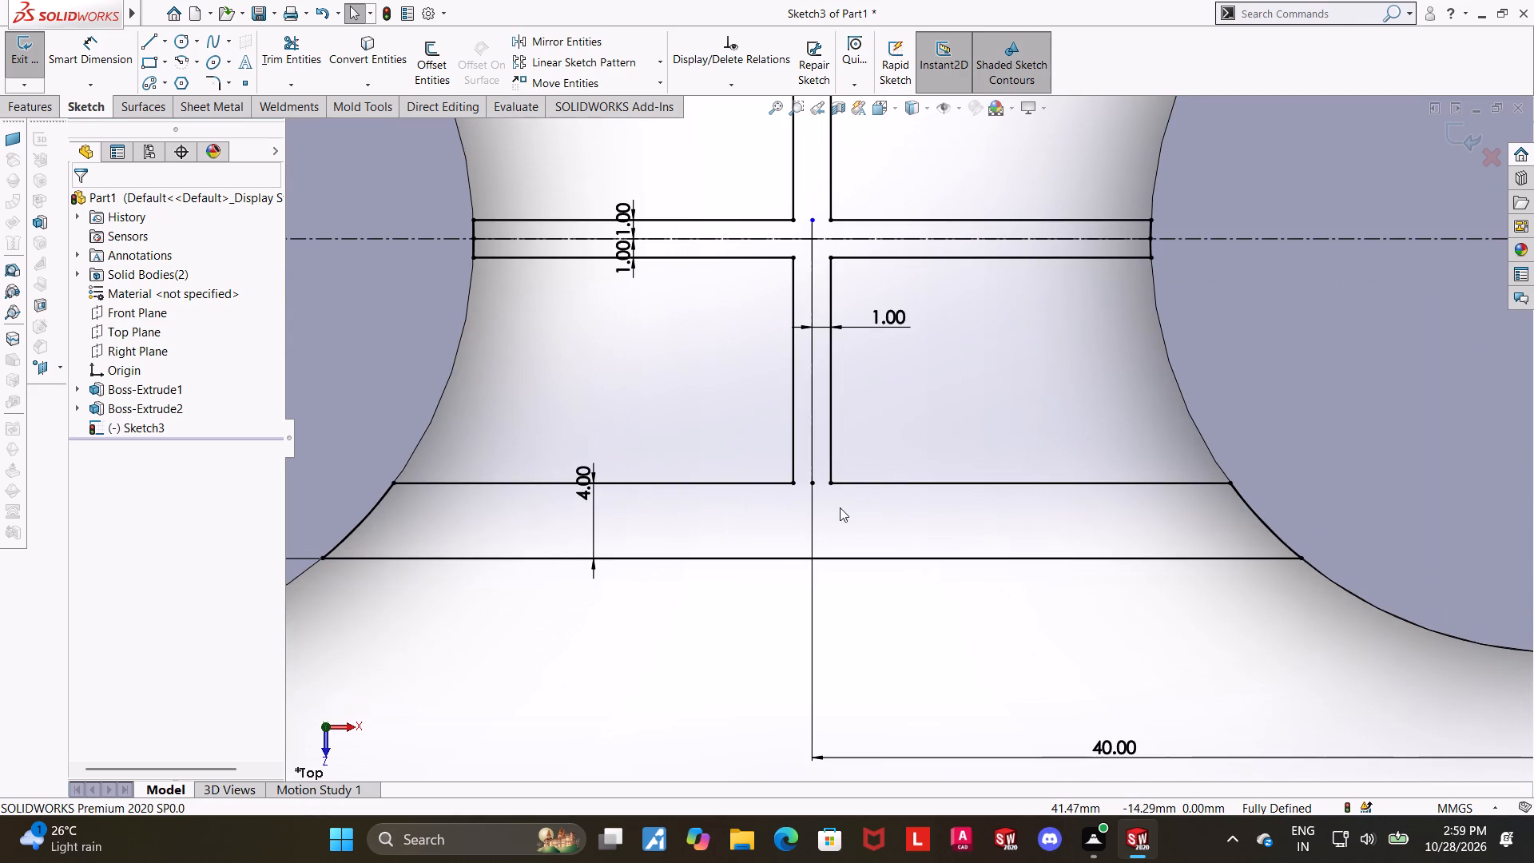
scroll(904, 441, down, 2)
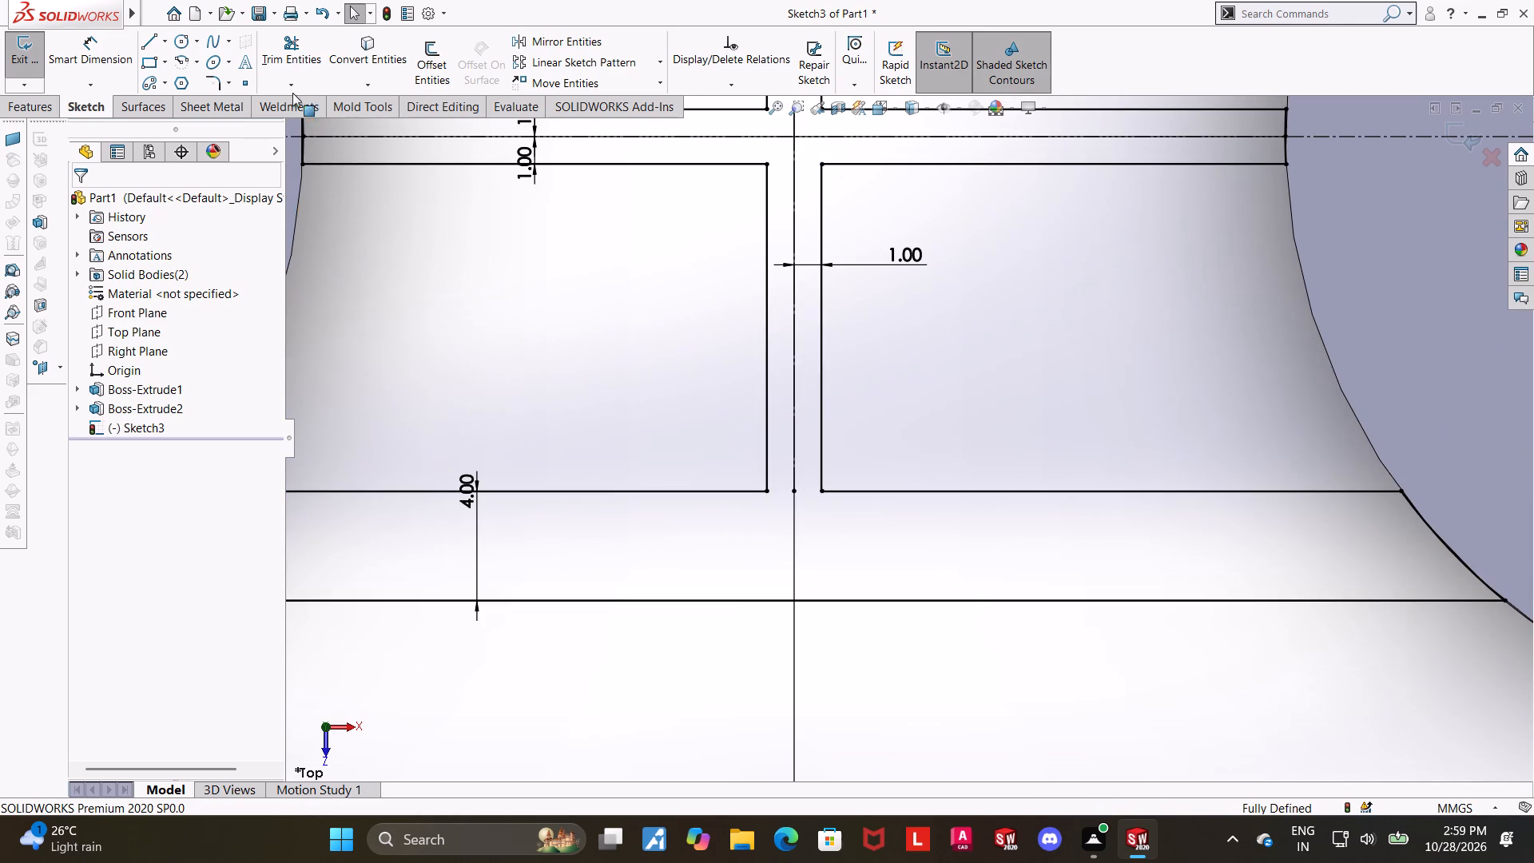
scroll(648, 512, up, 4)
key(Escape)
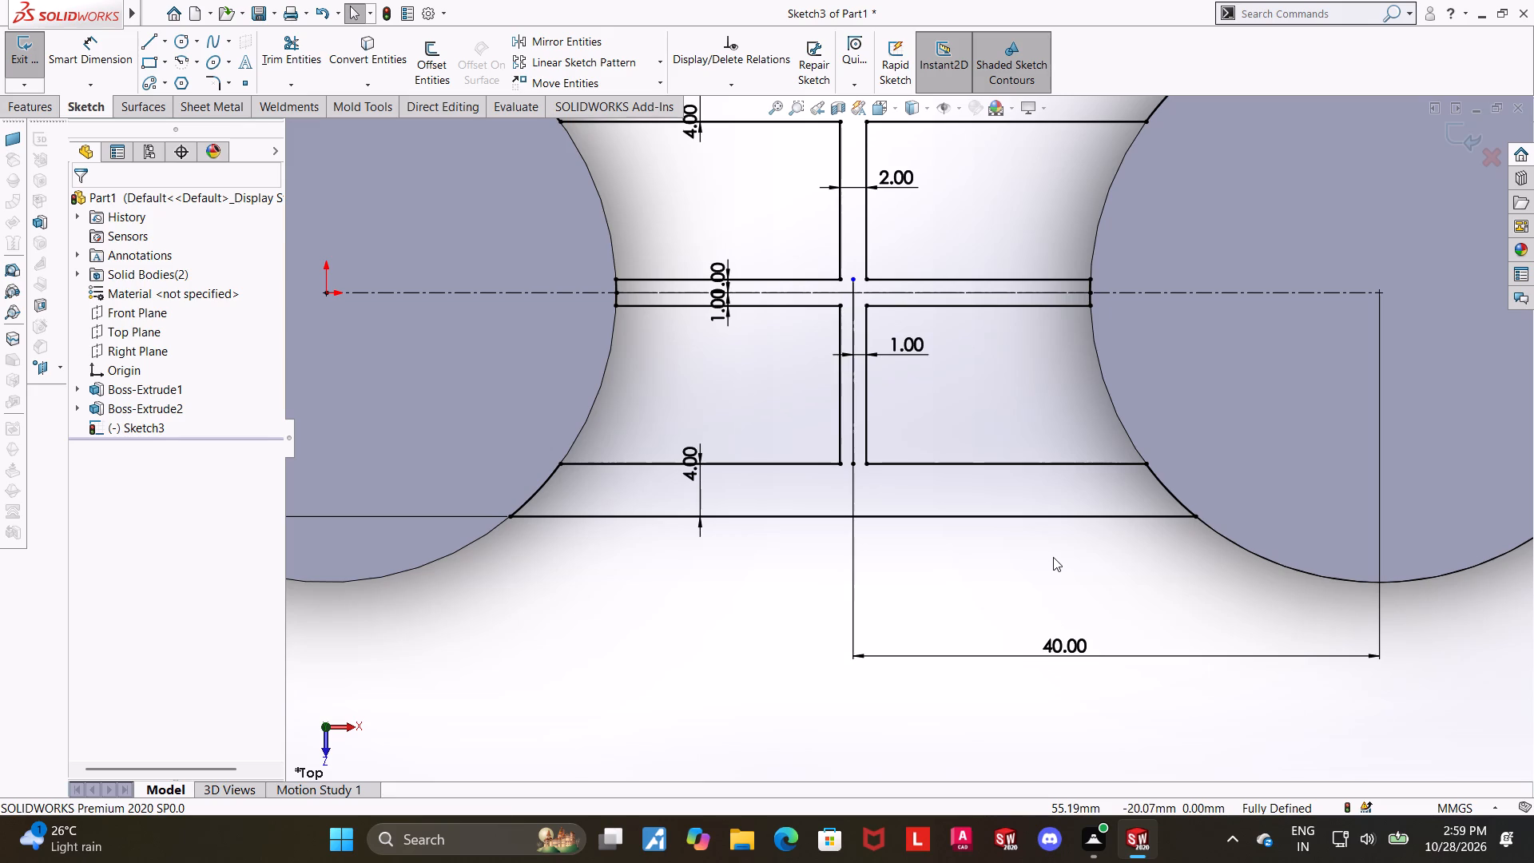
scroll(1053, 557, up, 2)
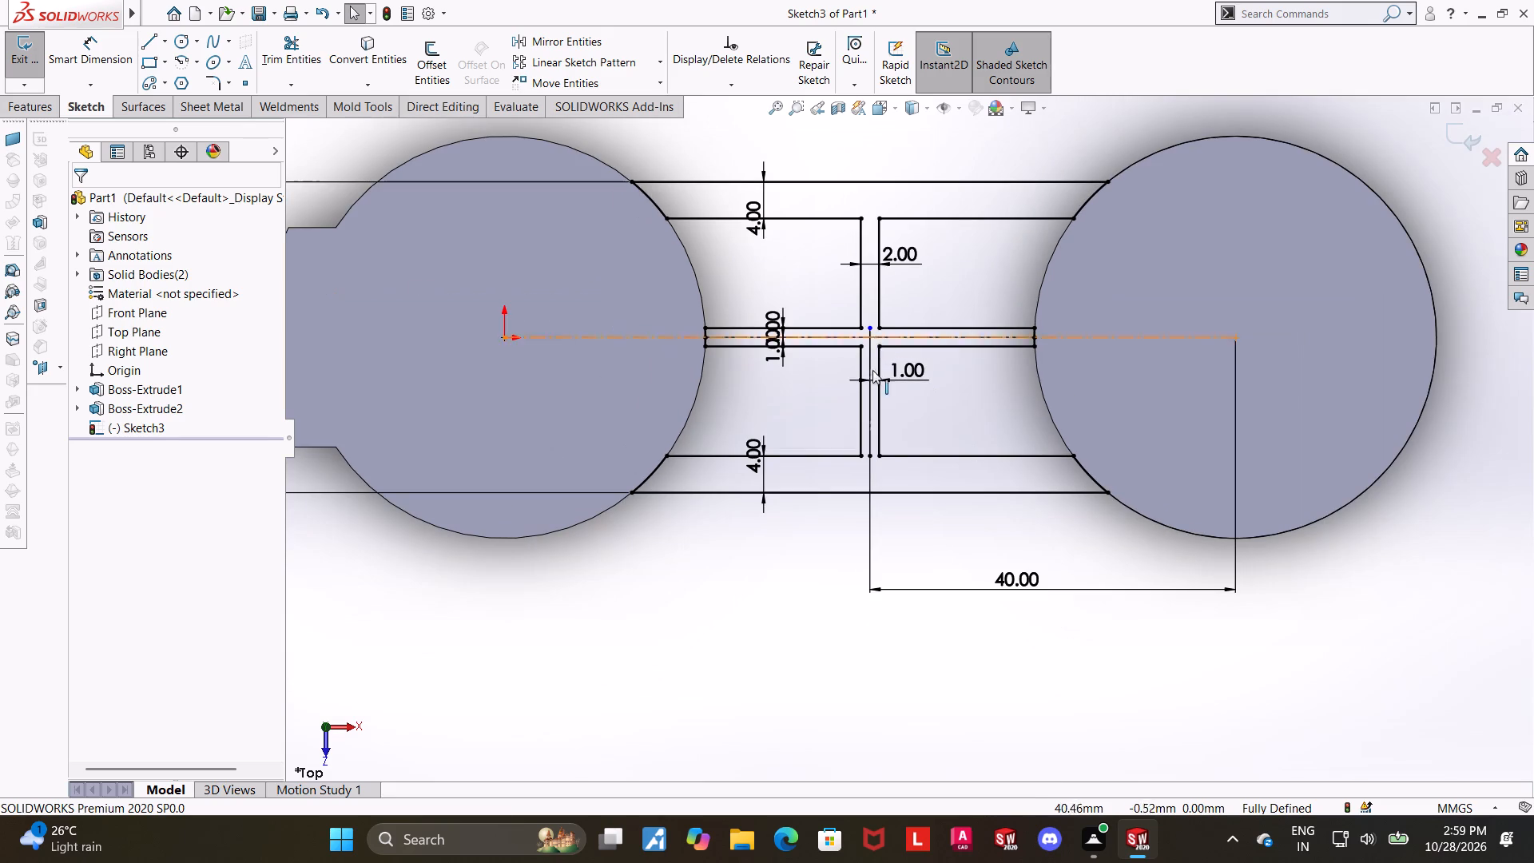
scroll(881, 453, down, 6)
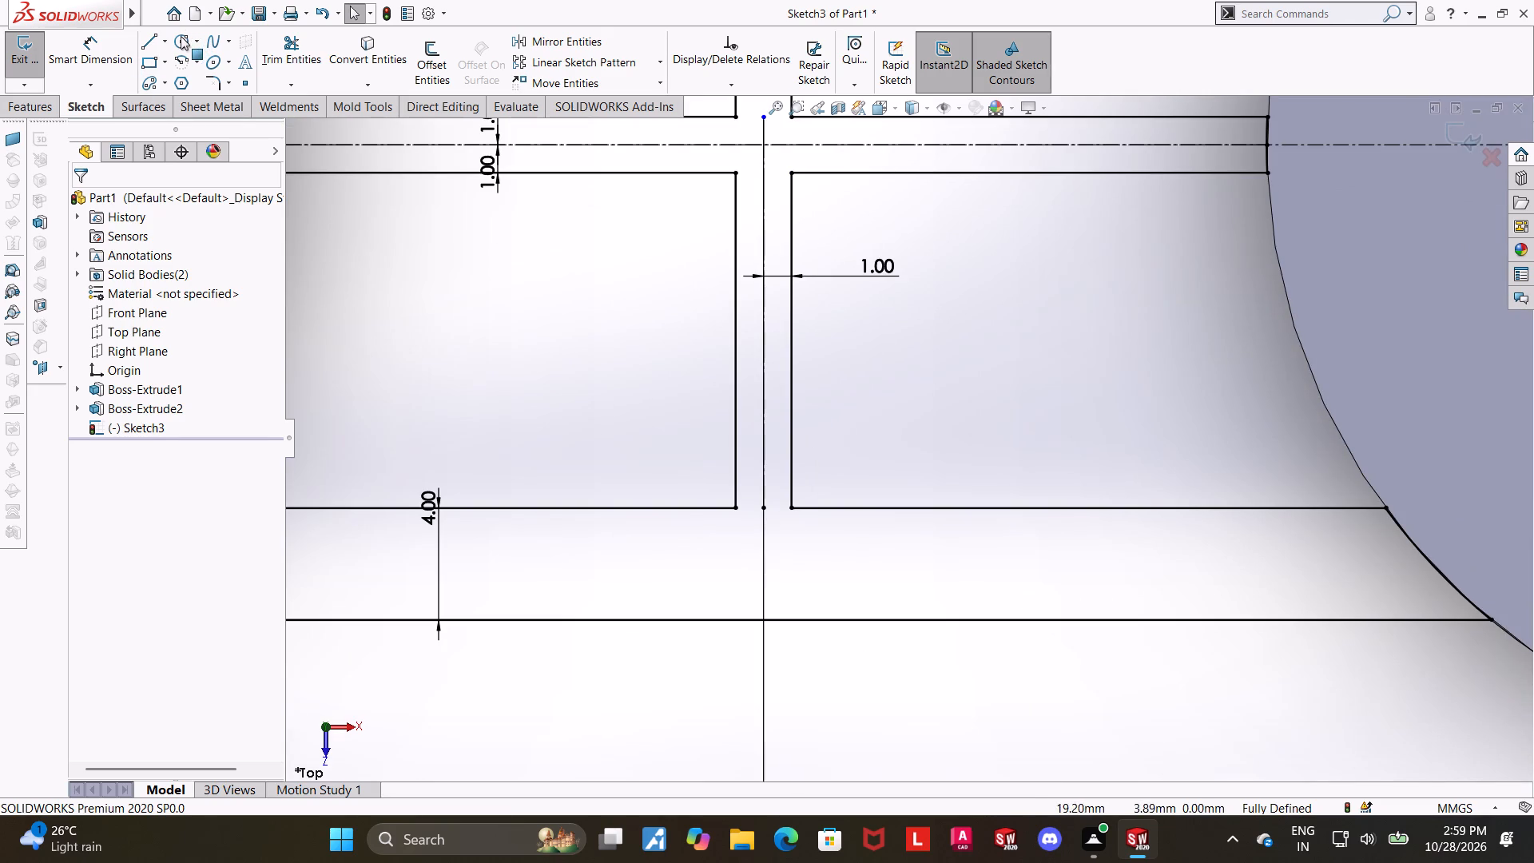
click(181, 36)
click(181, 38)
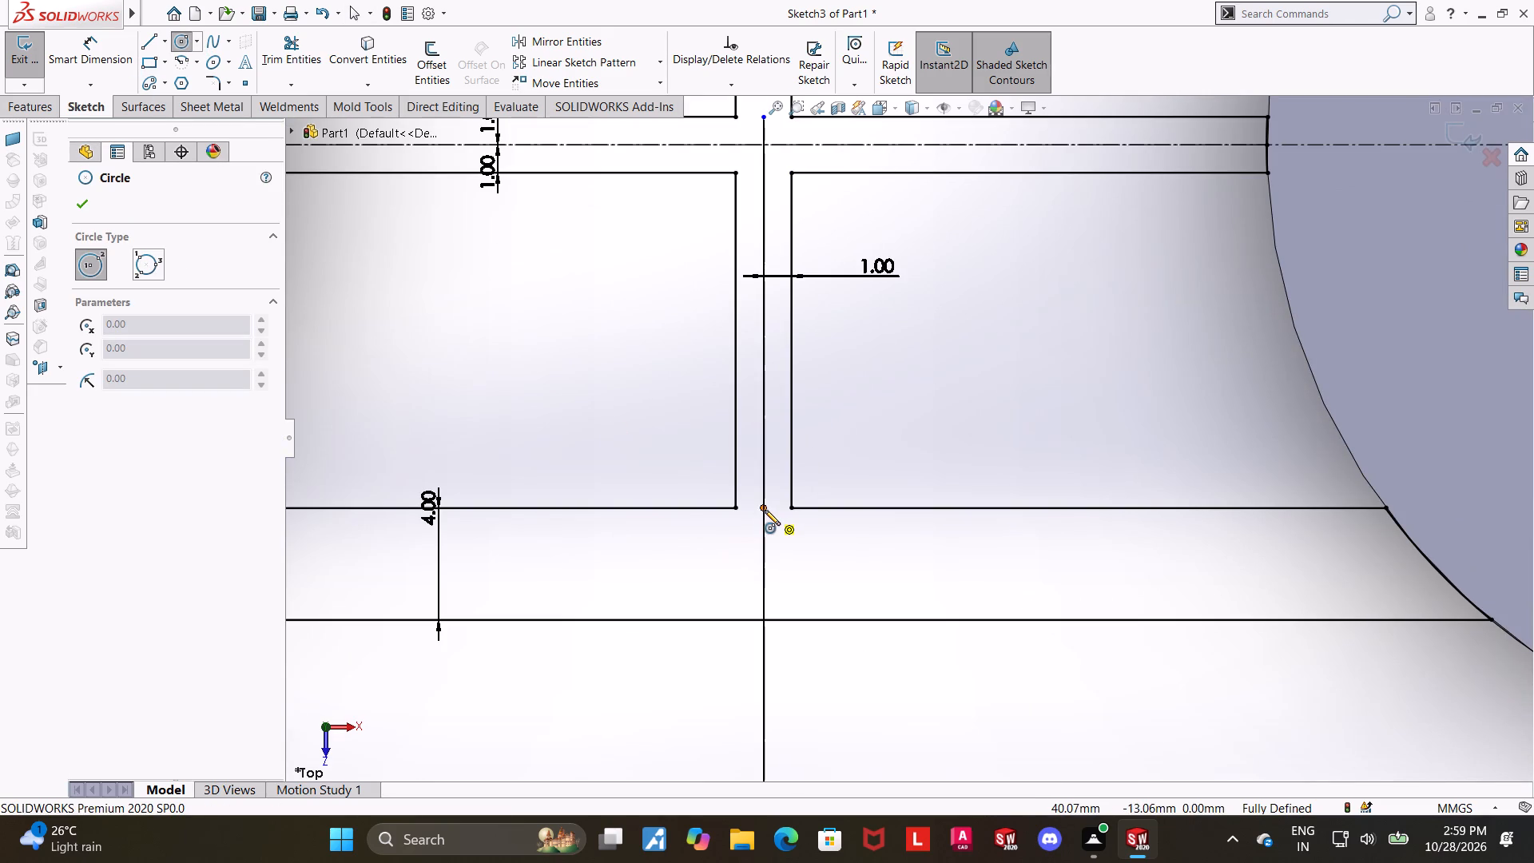
click(765, 510)
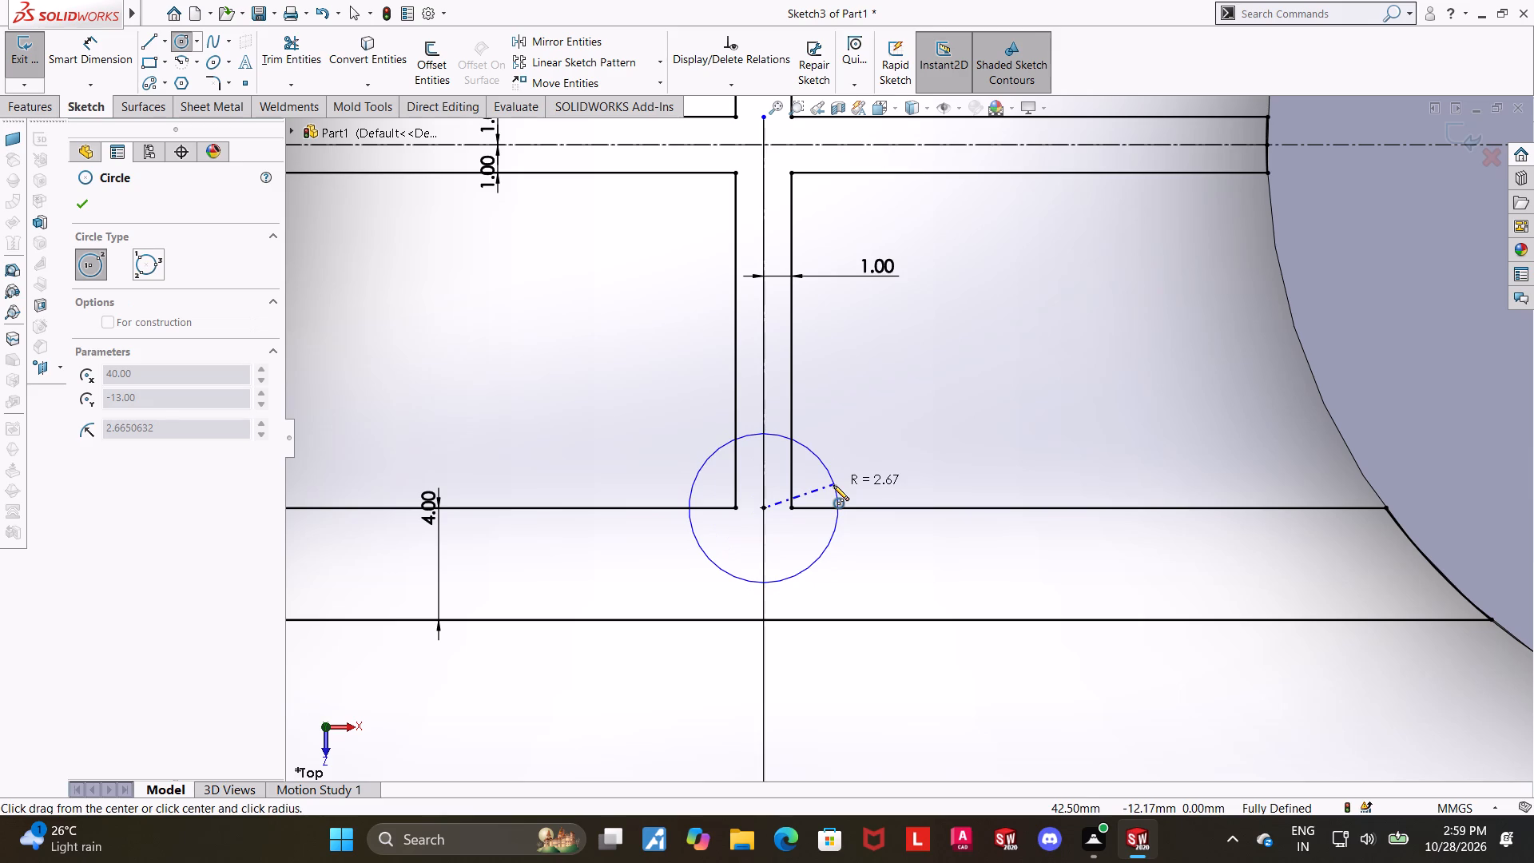
click(833, 485)
key(Escape)
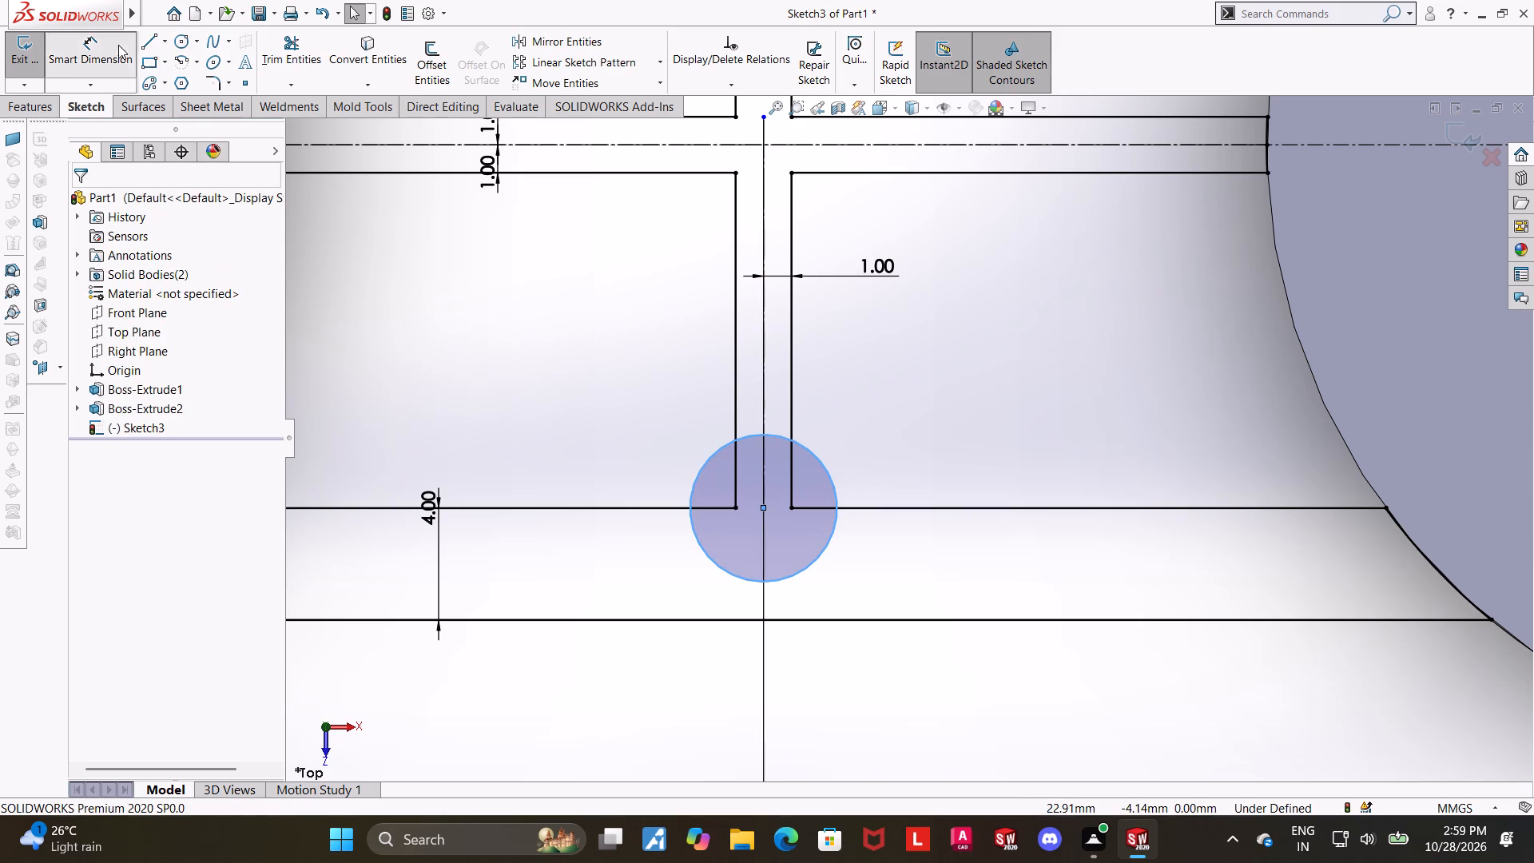
Dimension the new circle's diameter as 8 mm.
click(118, 45)
click(707, 460)
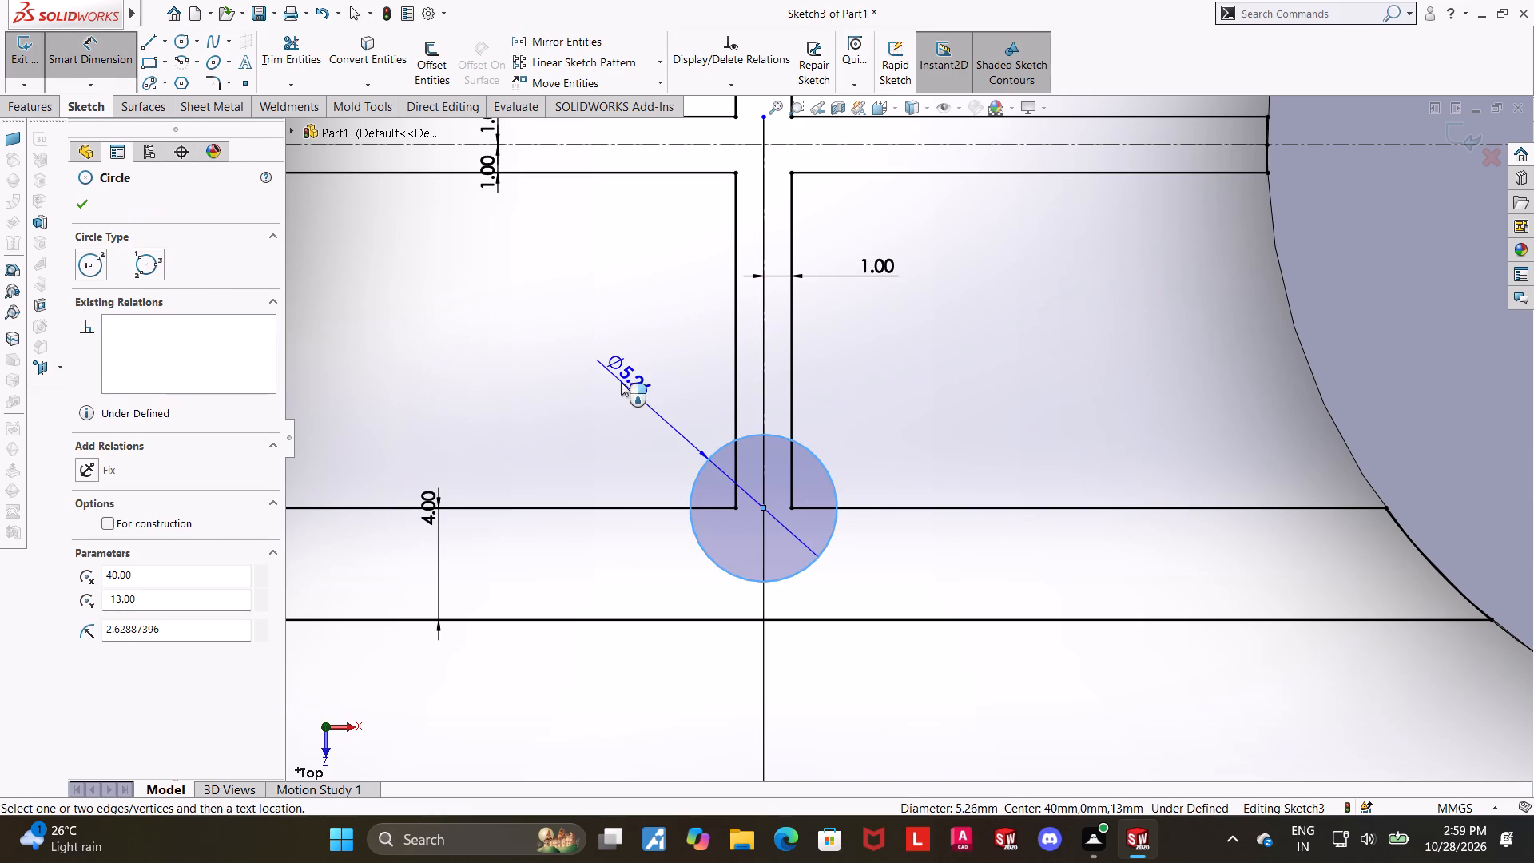
click(621, 382)
key(8)
key(Return)
key(Escape)
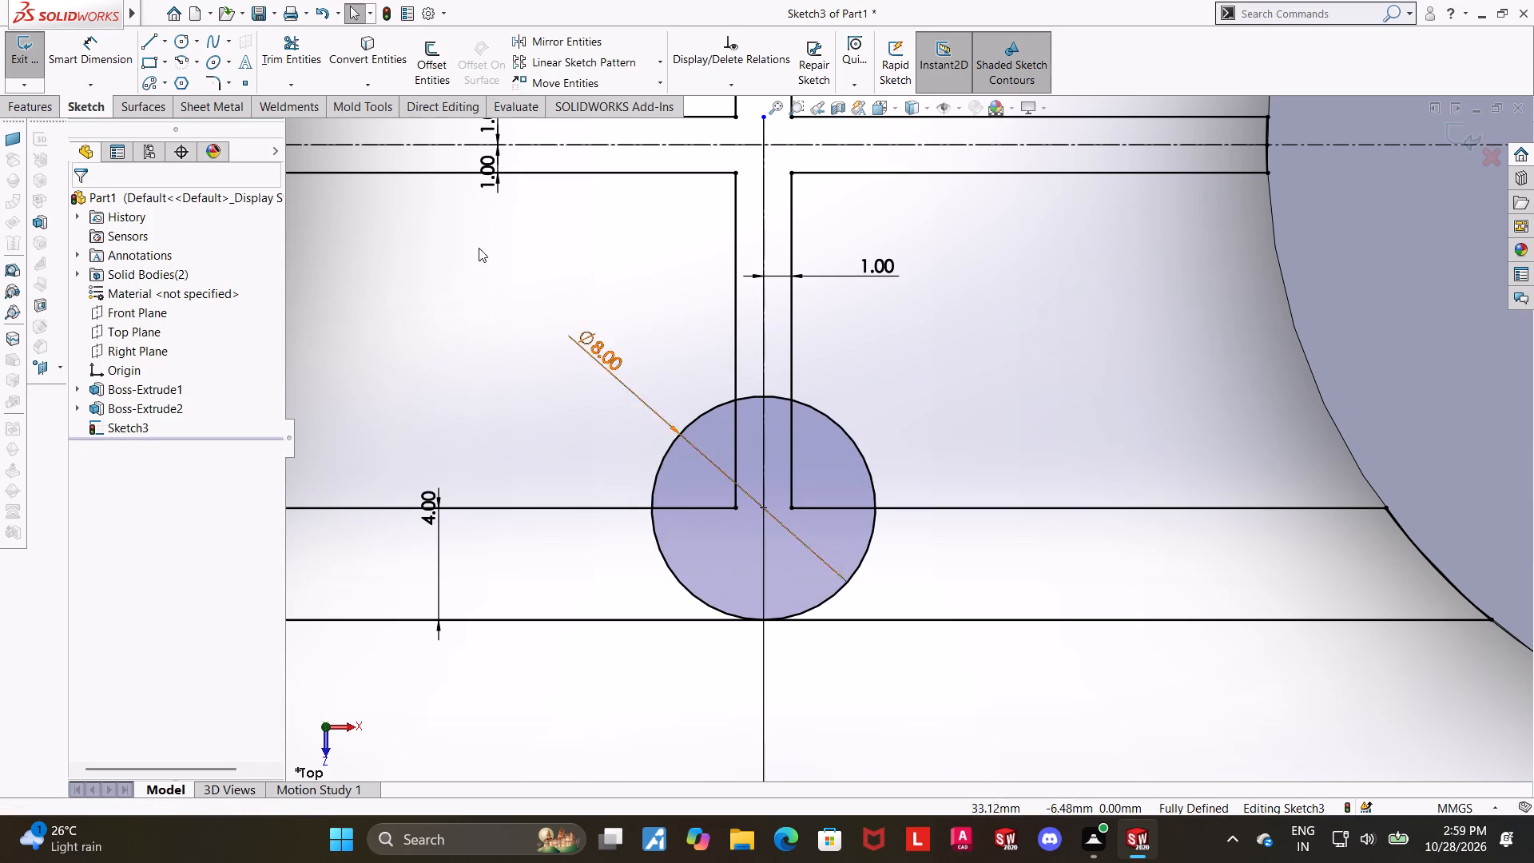
Trim away the circle's lower half and the vertical rib lines and wall line segments inside the circle.
click(296, 48)
drag(645, 571, 688, 567)
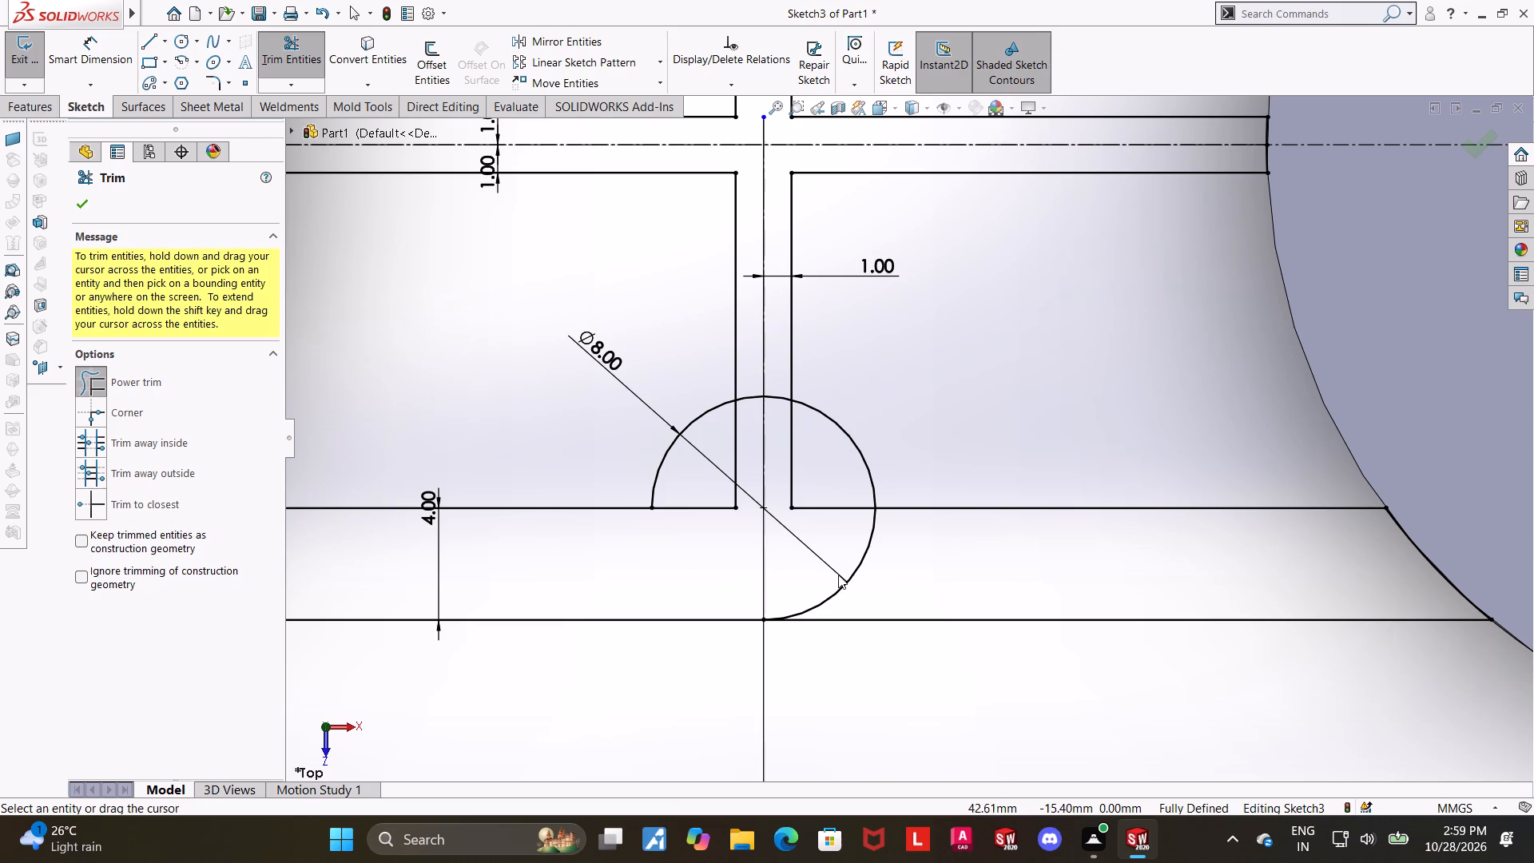
drag(876, 567, 847, 560)
drag(804, 465, 730, 459)
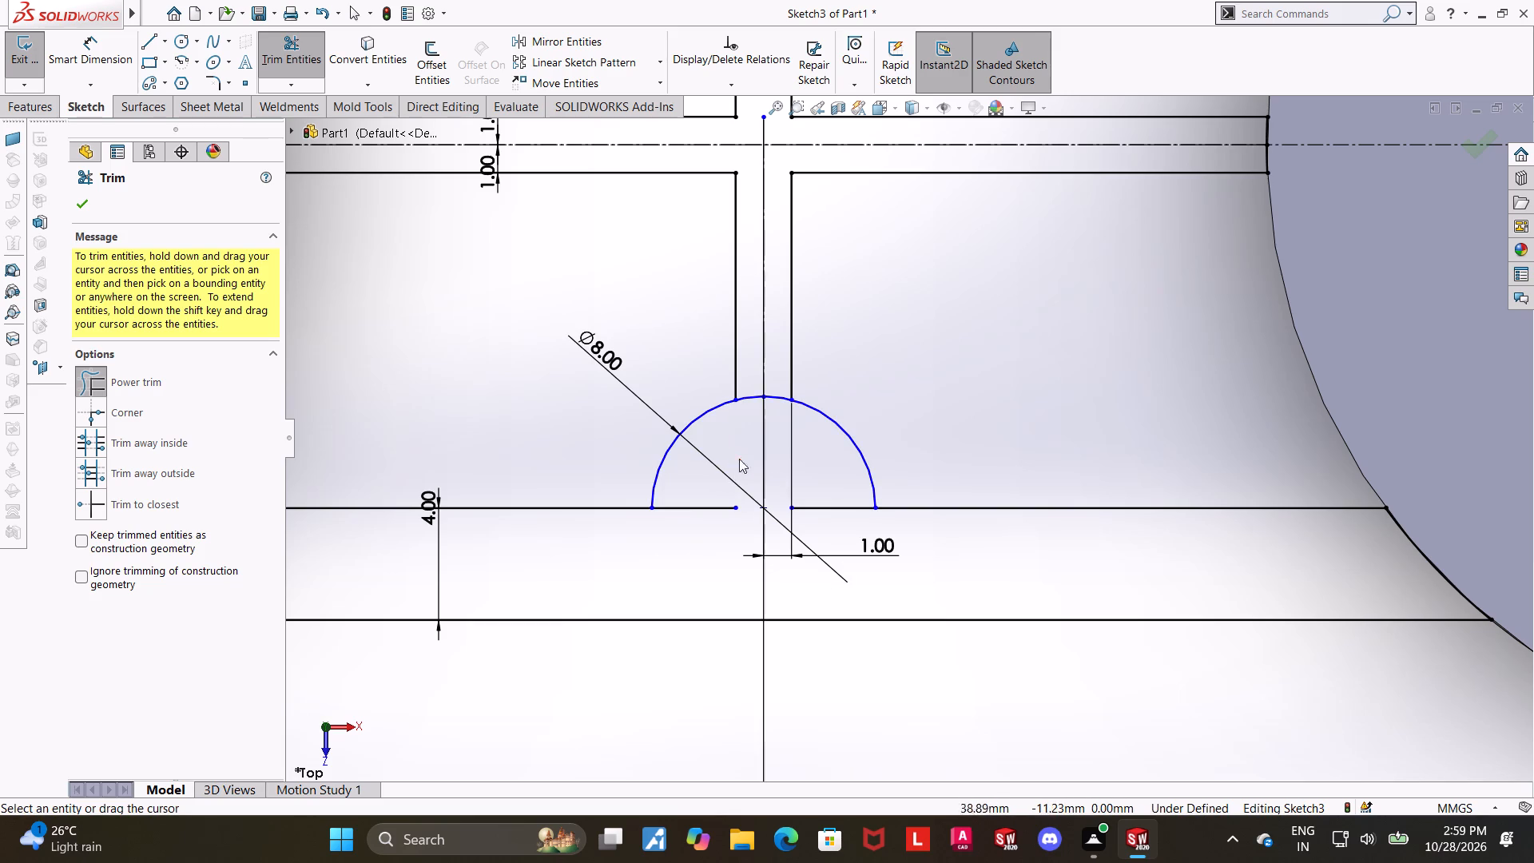
drag(723, 483, 708, 516)
drag(825, 486, 831, 515)
key(Escape)
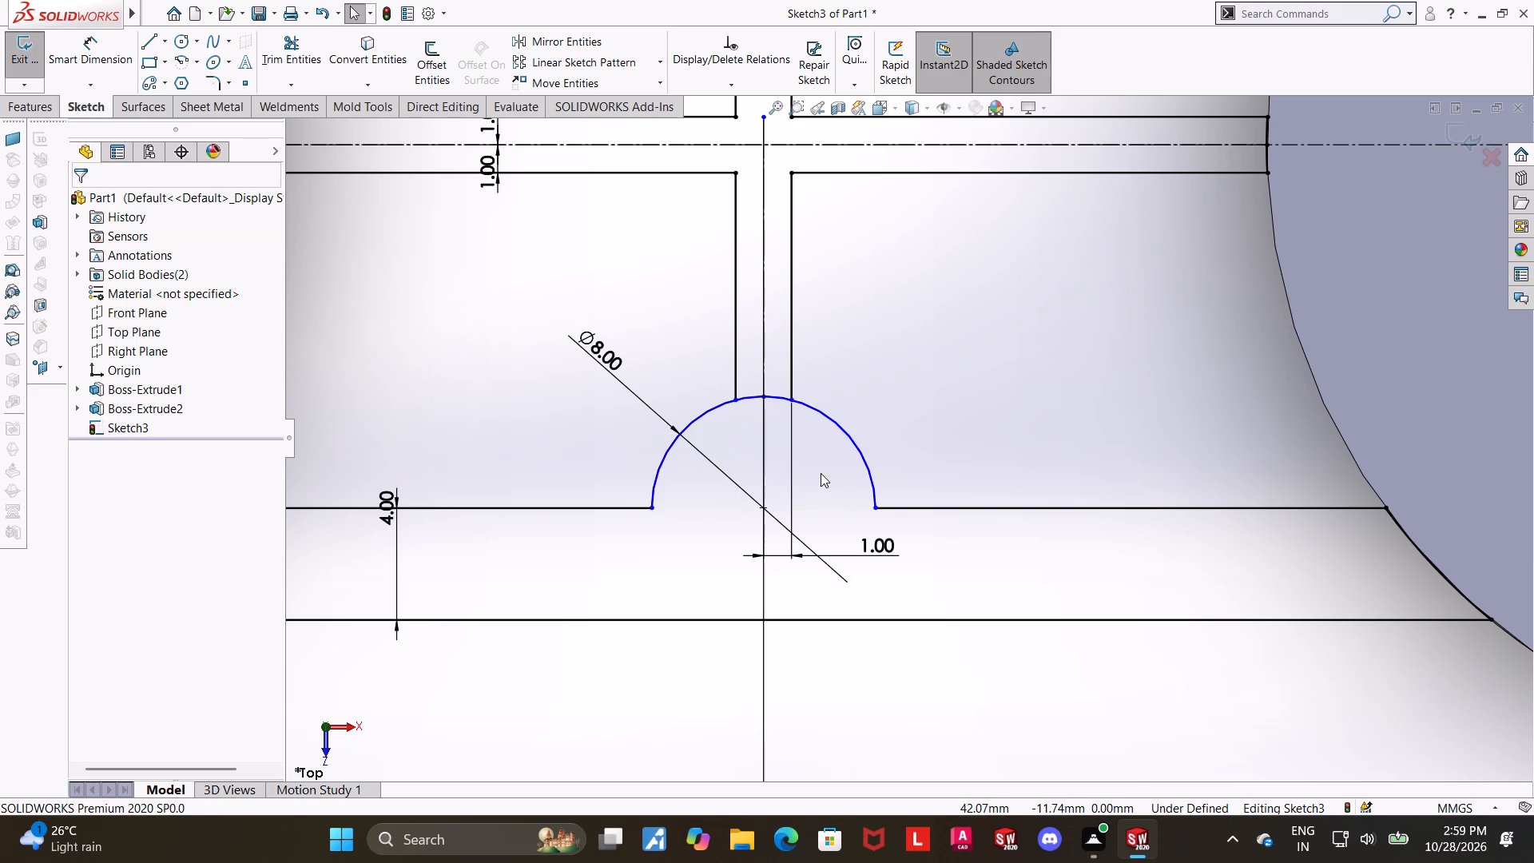
Trim the remaining arc between the two vertical rib lines so the rib opens into the rounded area.
double_click(294, 51)
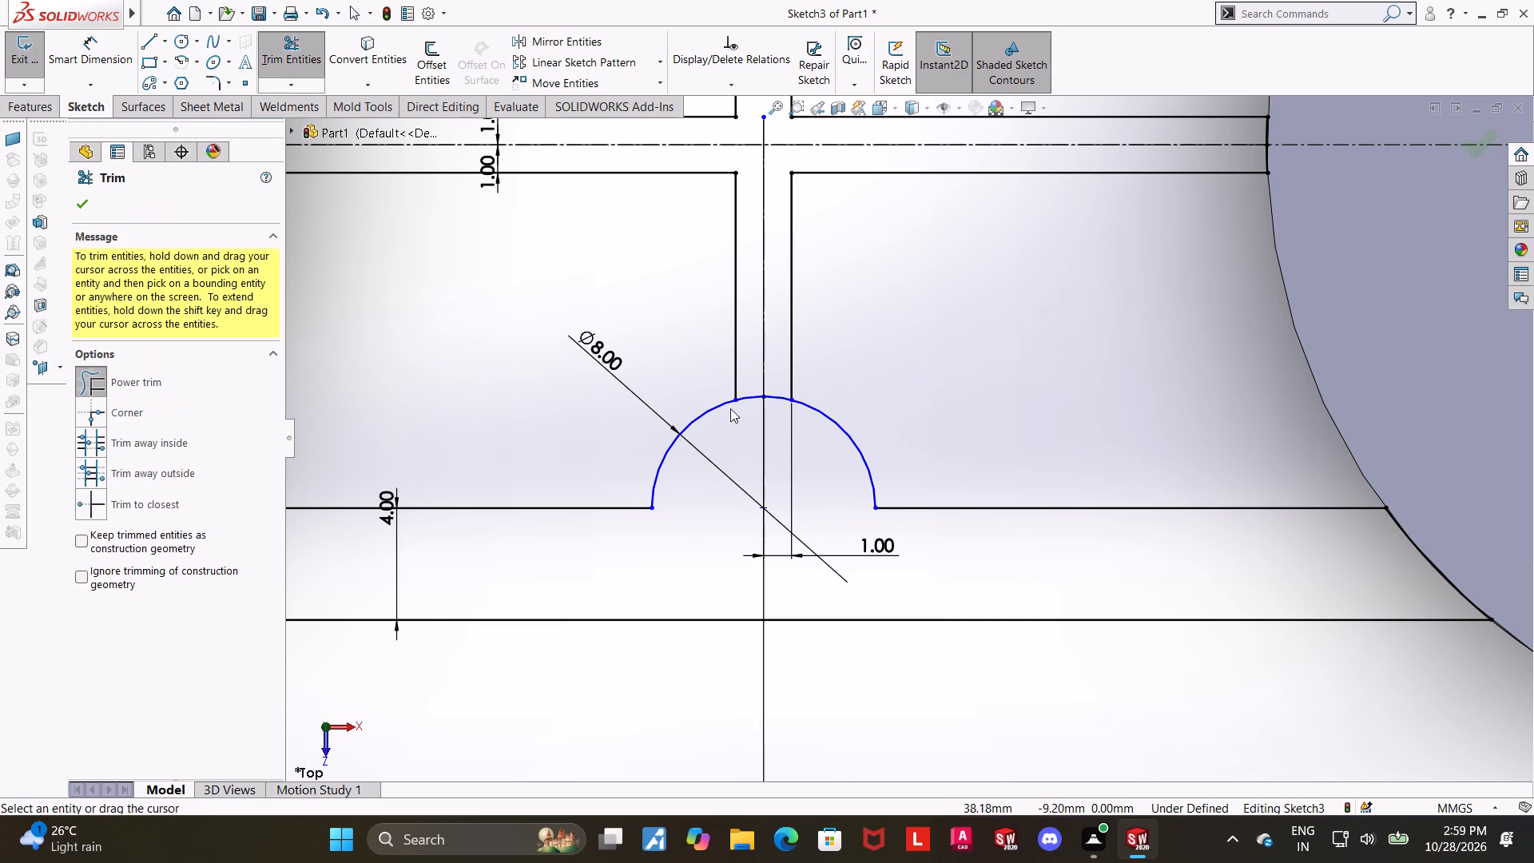
drag(750, 413, 745, 380)
drag(774, 408, 770, 386)
key(Escape)
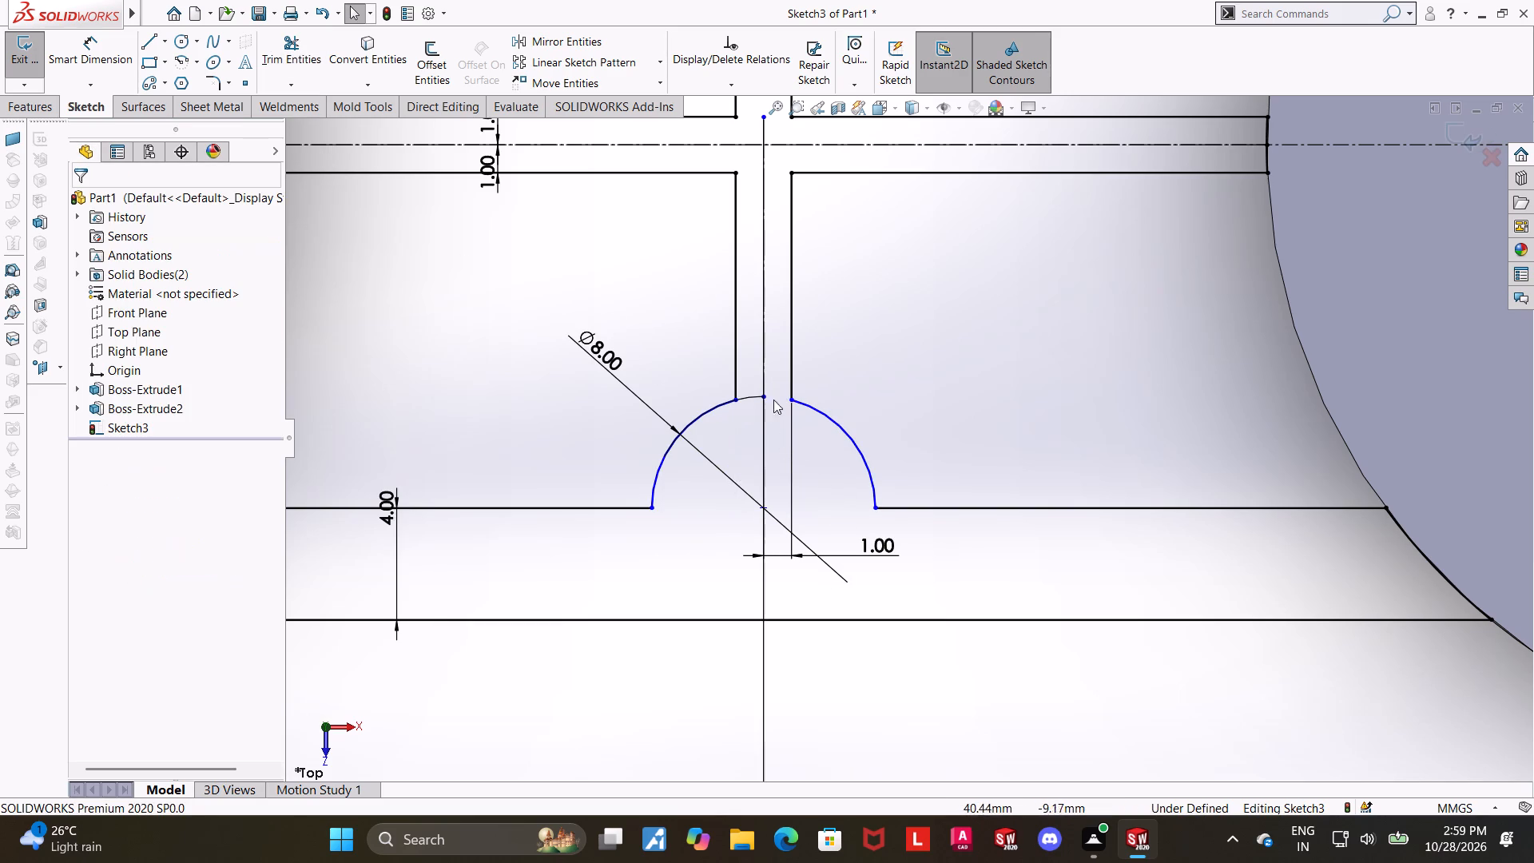
Replace the 8 mm diameter dimension with a radius dimension on the arc left of the vertical rib.
right_click(620, 363)
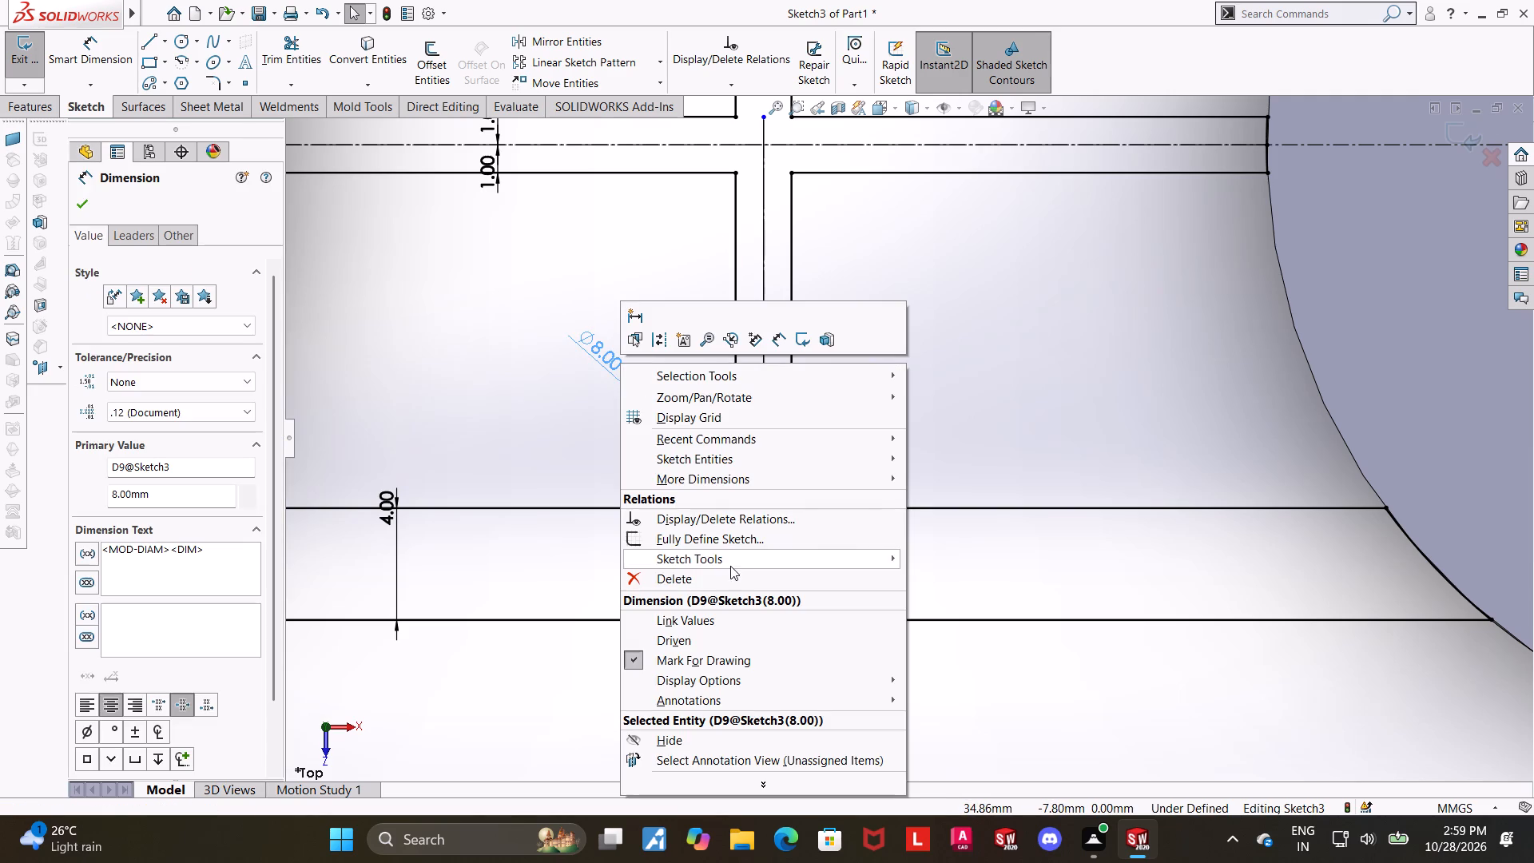
click(727, 577)
key(Escape)
click(93, 70)
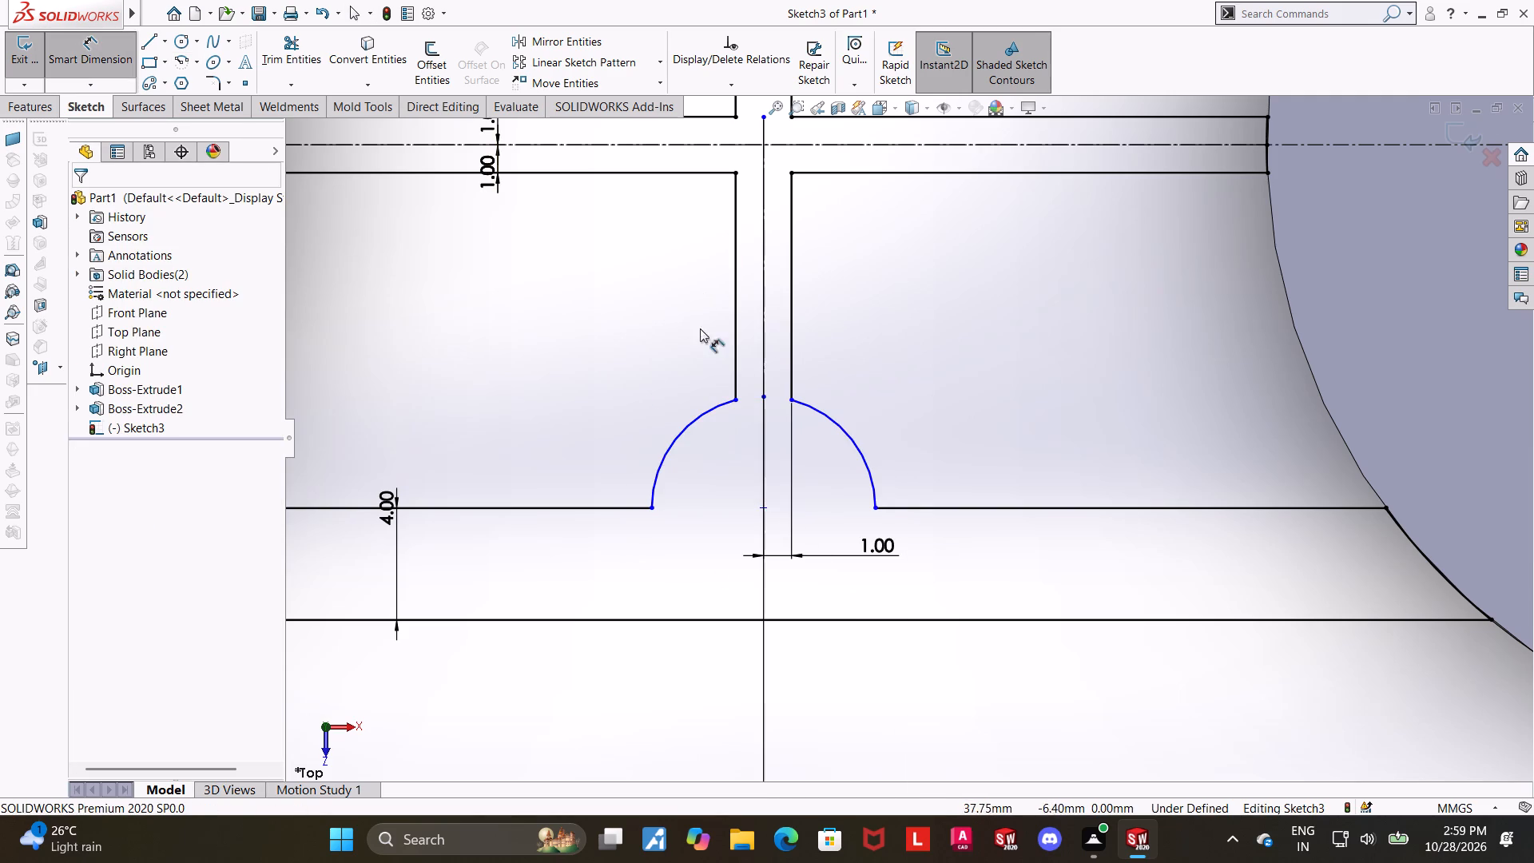
click(705, 408)
click(546, 289)
key(Escape)
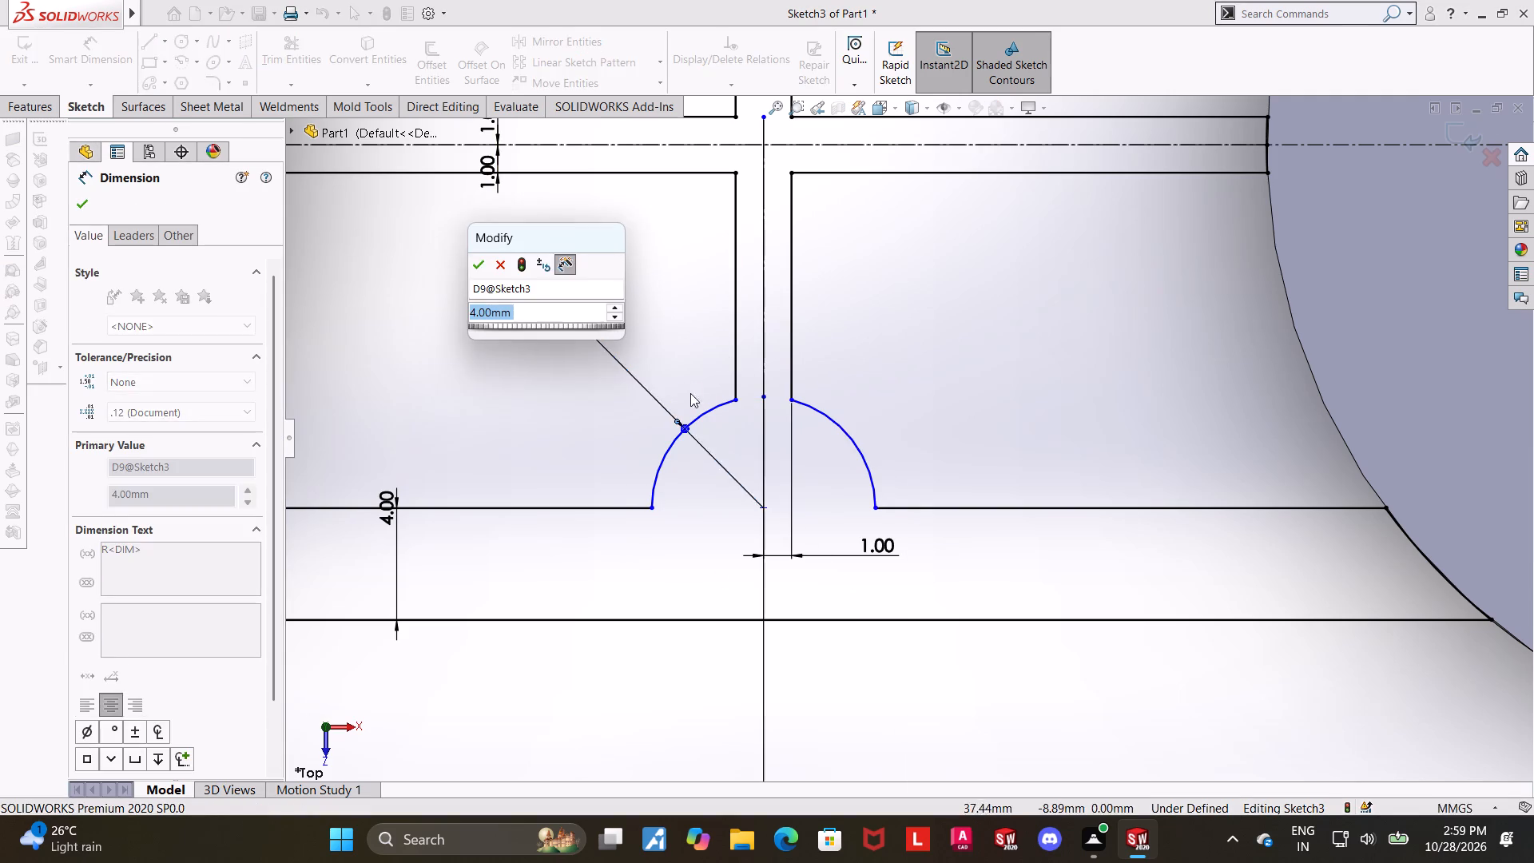
key(Escape)
key(Escape)
Add a horizontal relation between the left arc's lower endpoint and the arc centre.
ctrl+click(650, 510)
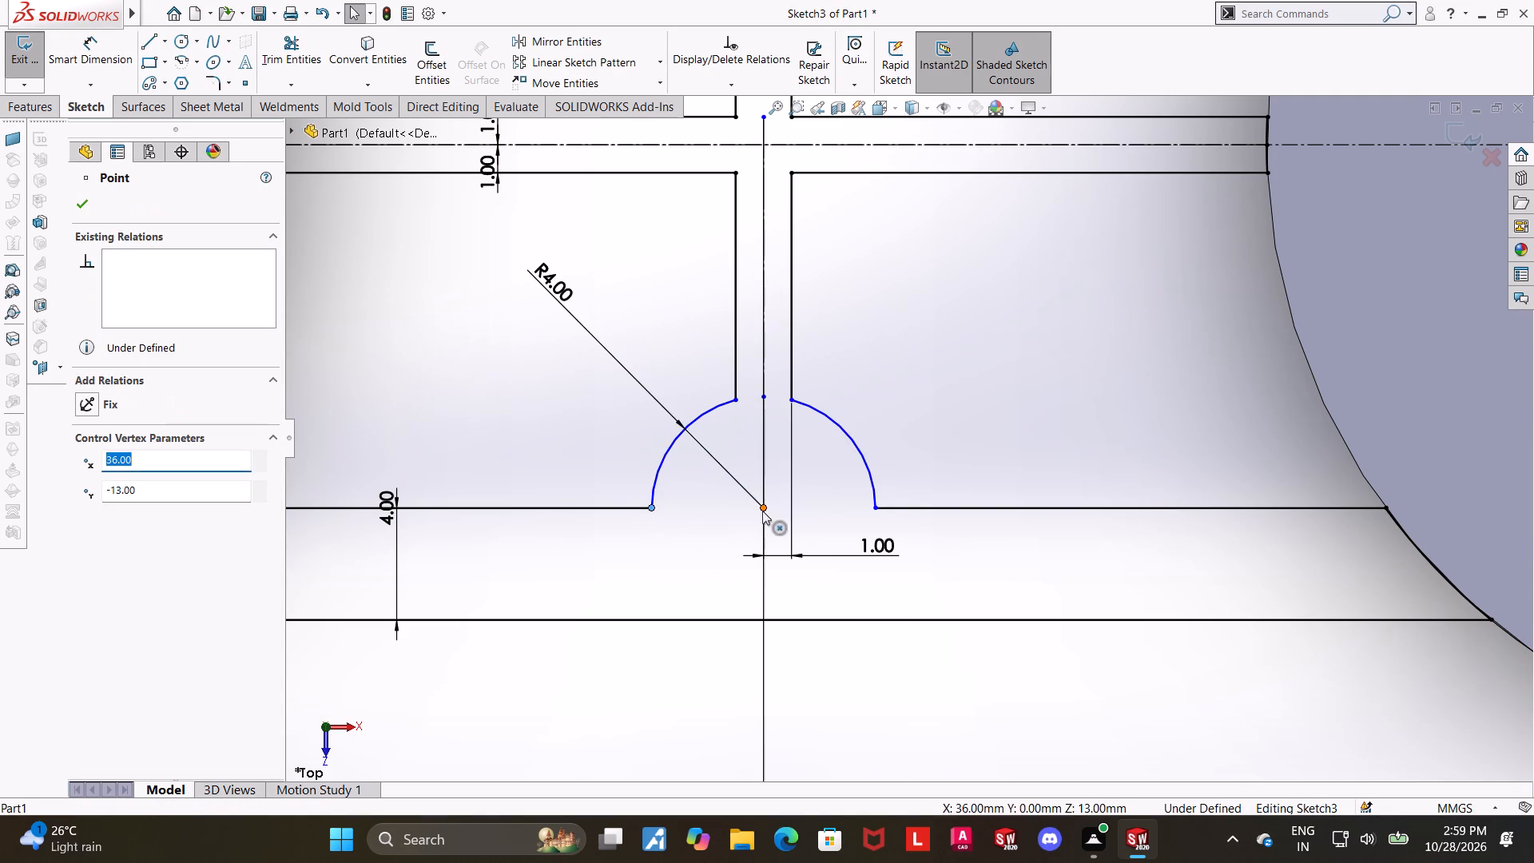
ctrl+click(763, 511)
click(94, 482)
click(1159, 348)
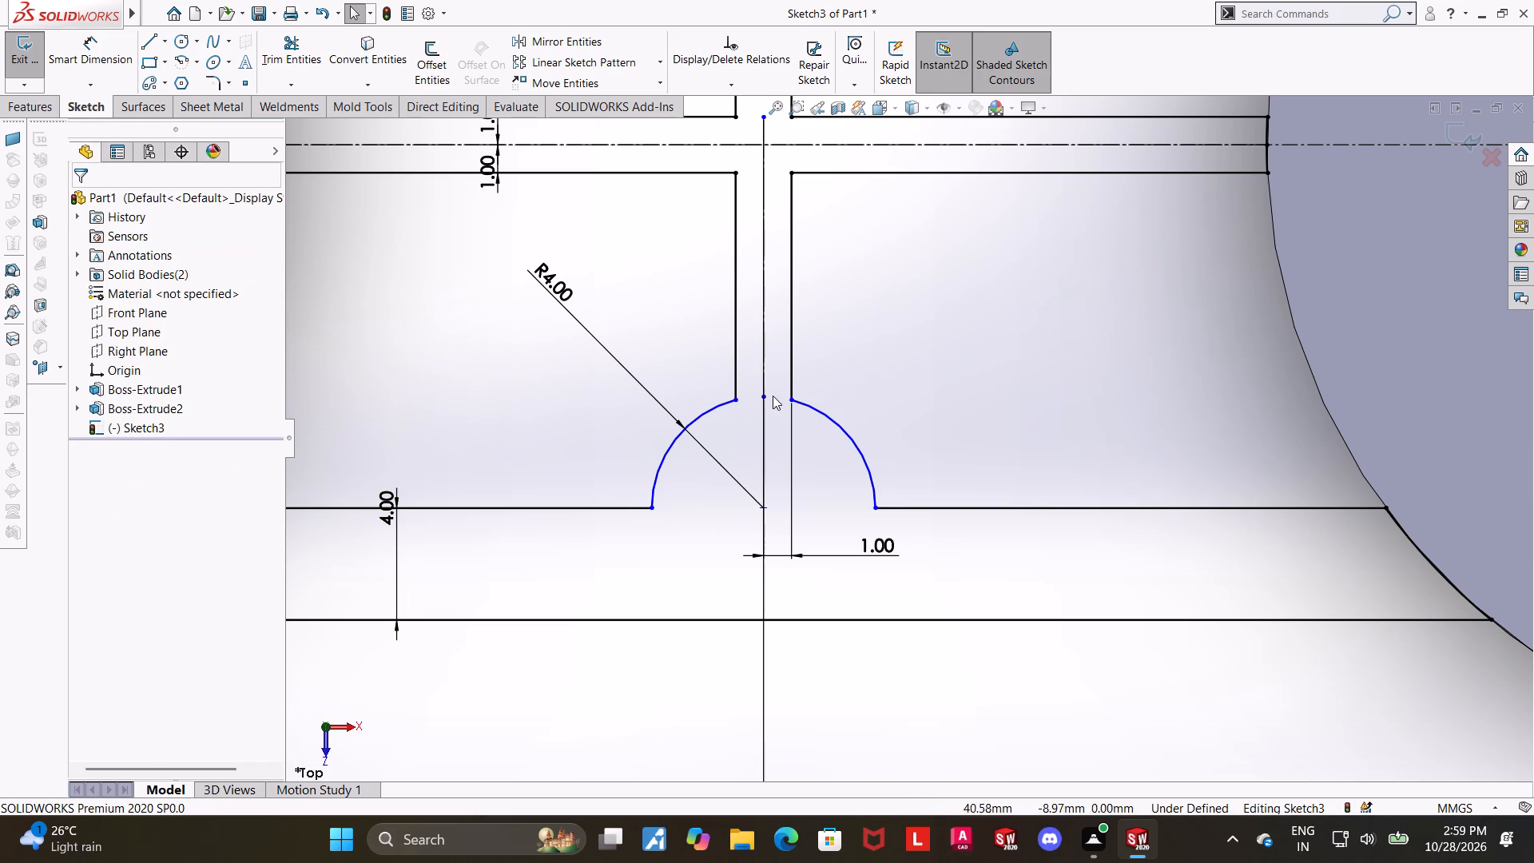
Add a vertical relation between the point on the centreline above the arcs and the arc centre.
ctrl+click(761, 399)
ctrl+click(769, 509)
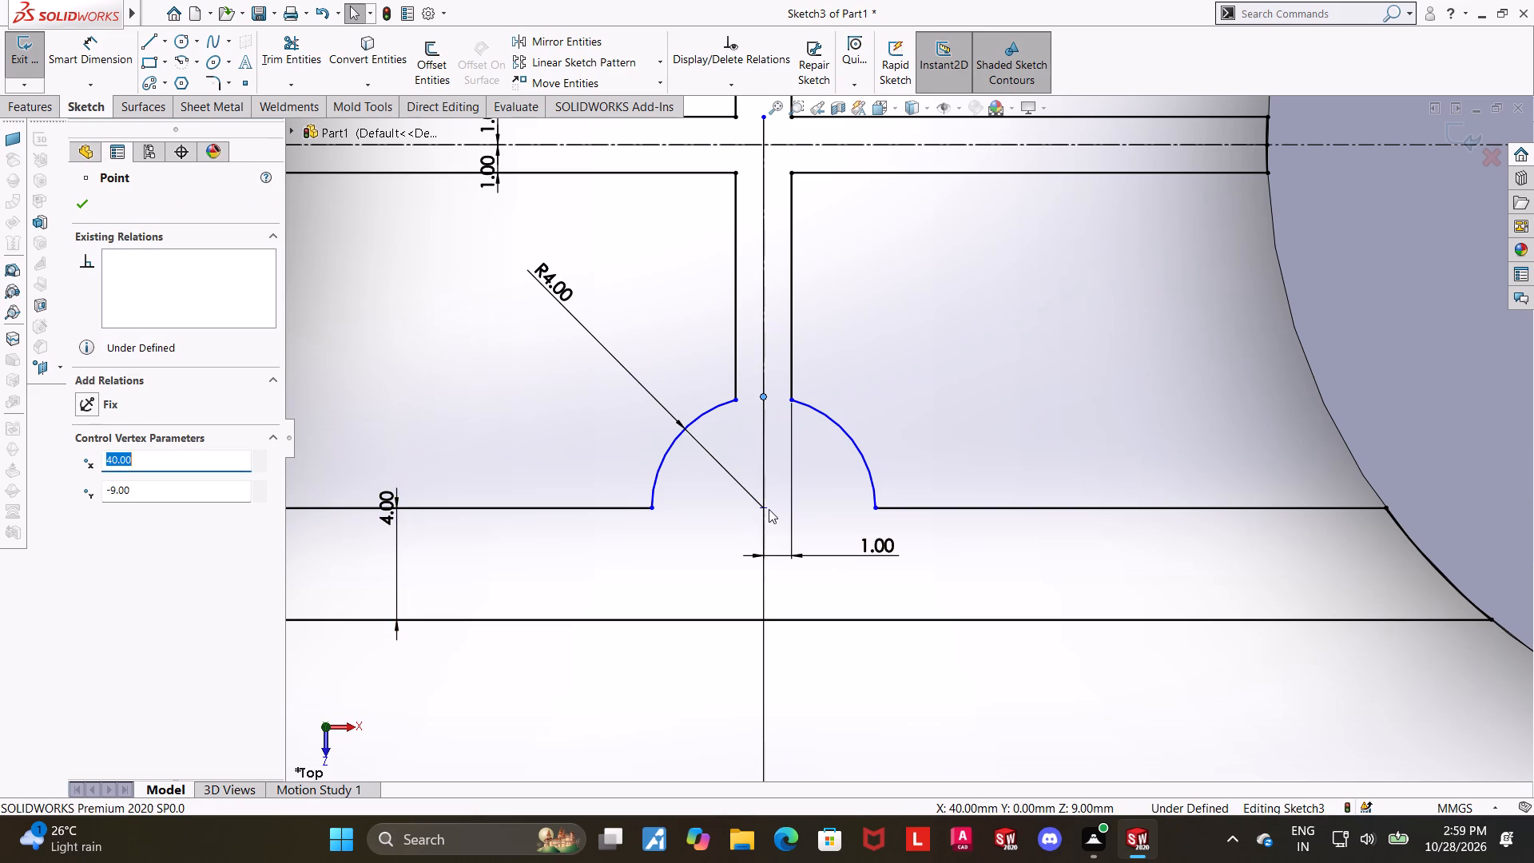
ctrl+click(765, 508)
click(89, 508)
click(1025, 376)
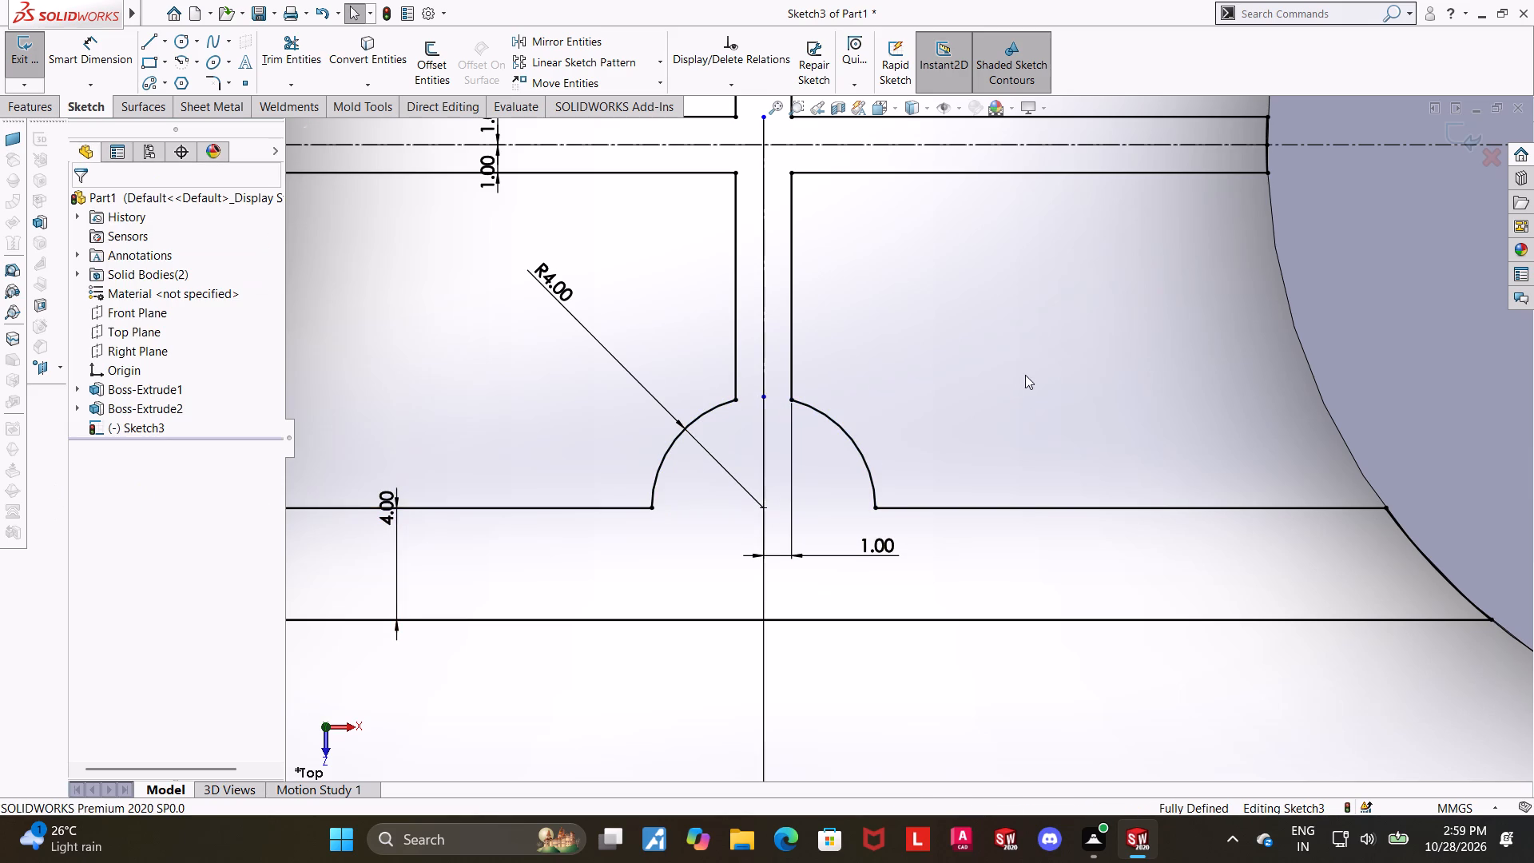
Examine the whole sketch between the two bosses, including the cross-shaped rib and the new arcs.
scroll(992, 348, up, 9)
key(Escape)
key(Escape)
scroll(1086, 357, down, 1)
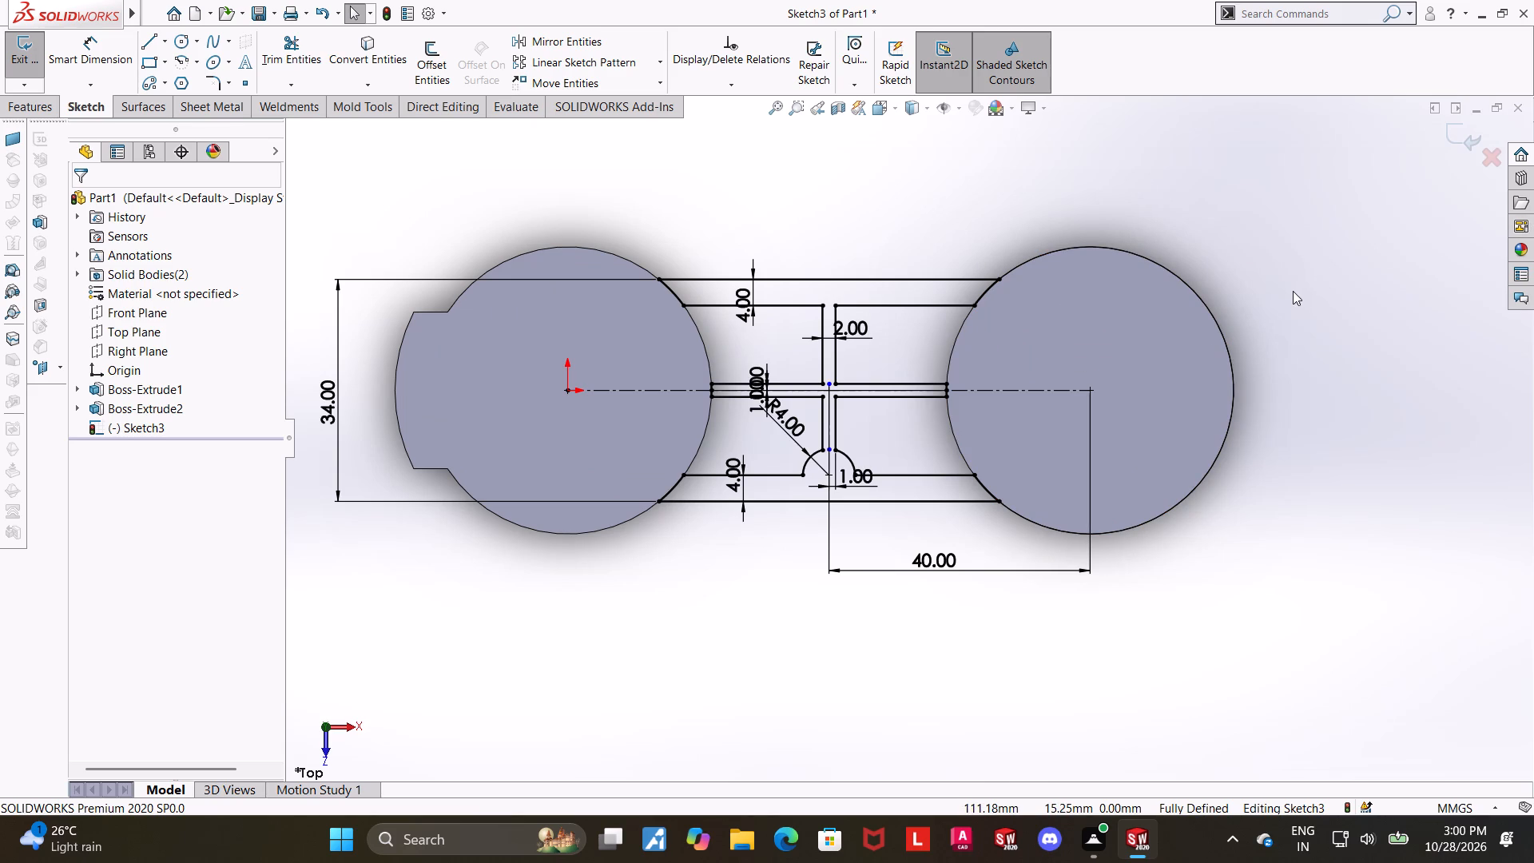
scroll(964, 451, down, 1)
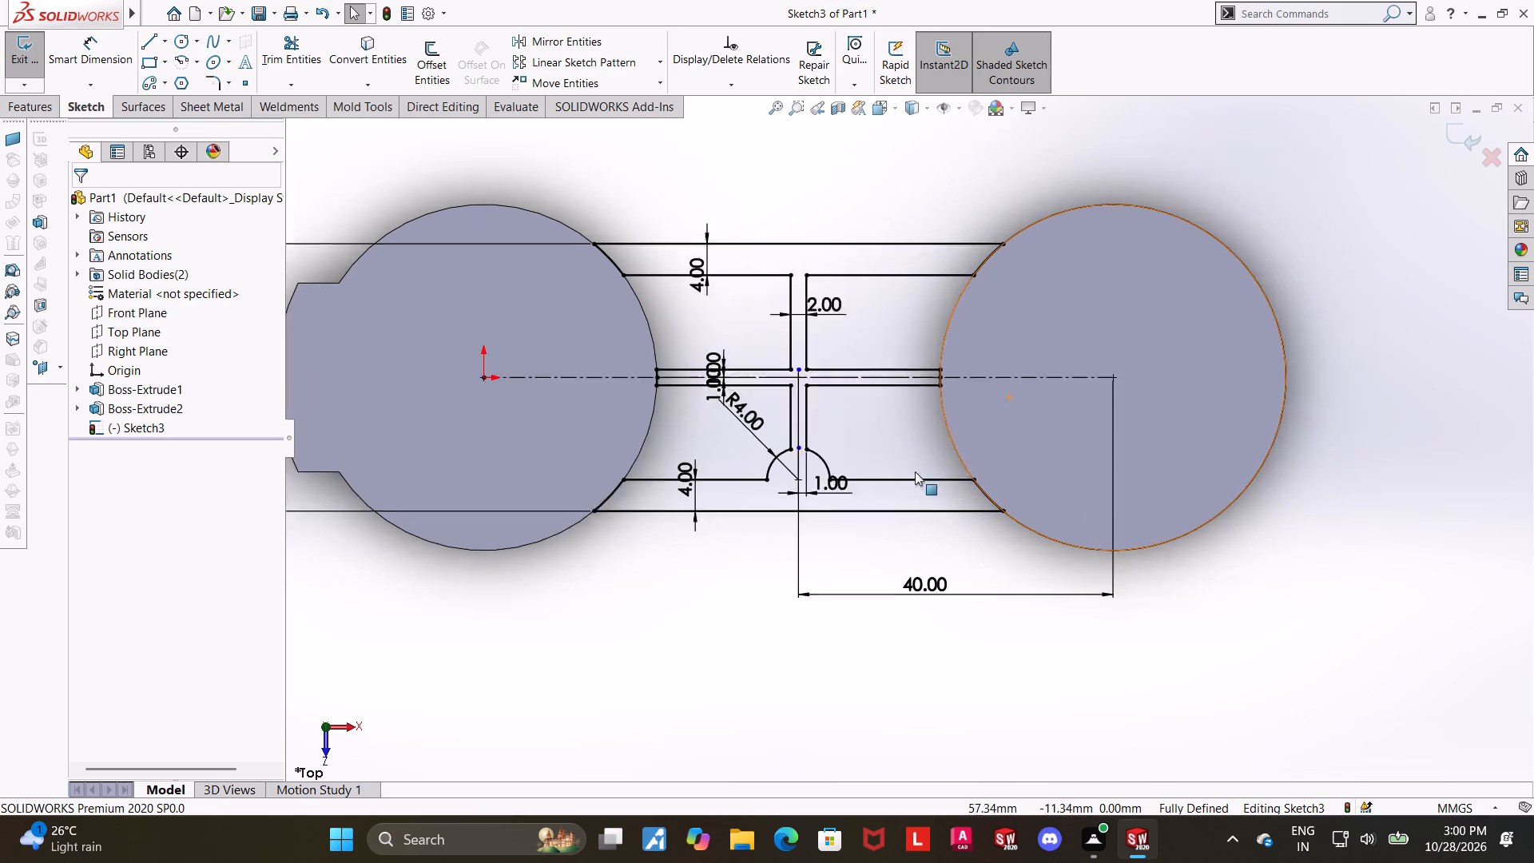
scroll(915, 471, down, 1)
scroll(817, 418, up, 2)
scroll(801, 374, down, 3)
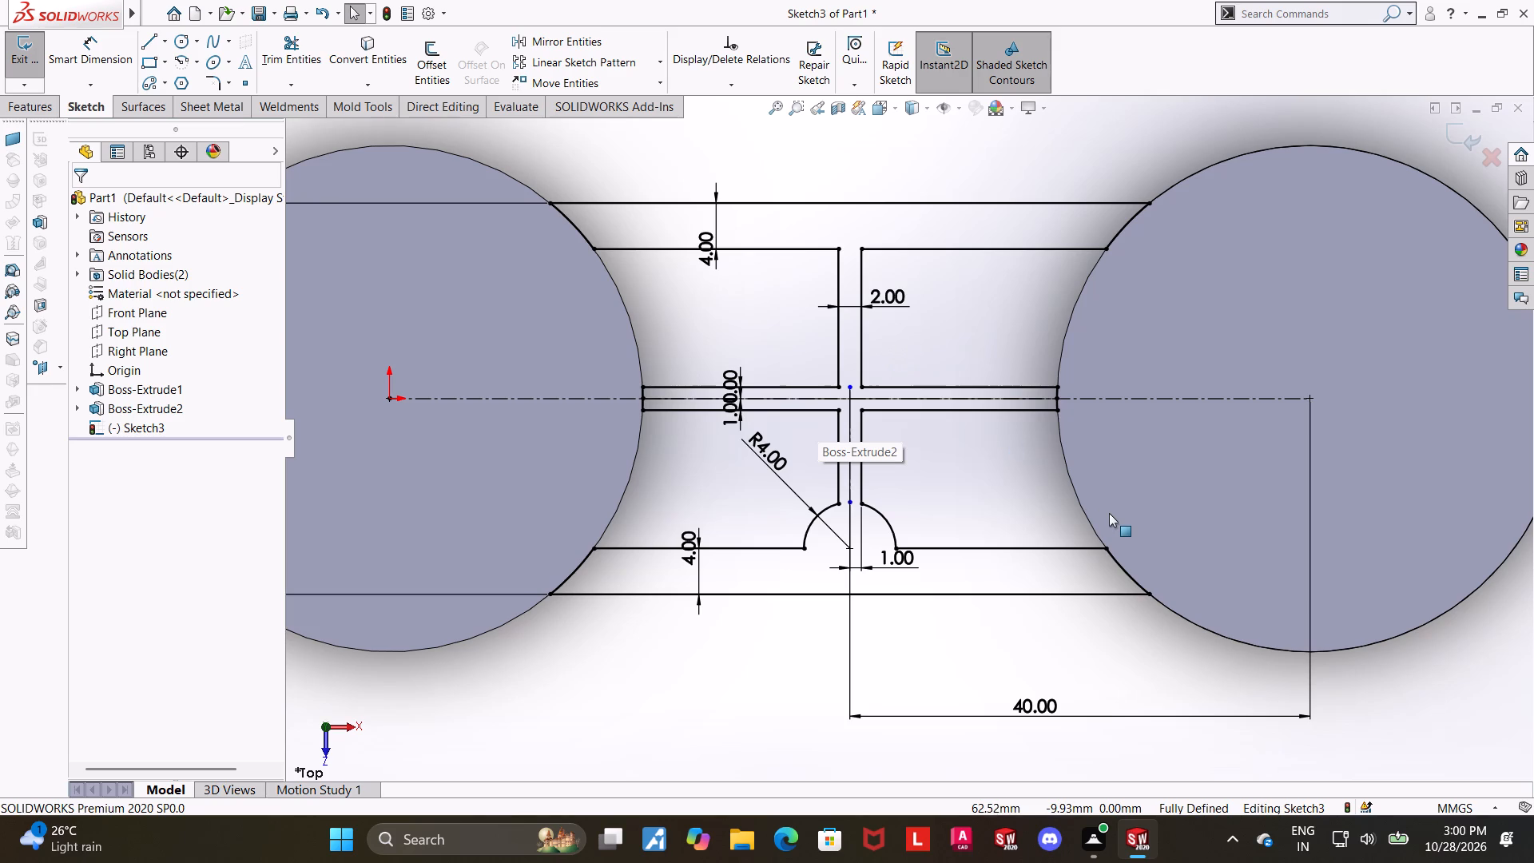
scroll(1109, 513, down, 1)
scroll(729, 393, down, 1)
scroll(765, 397, up, 3)
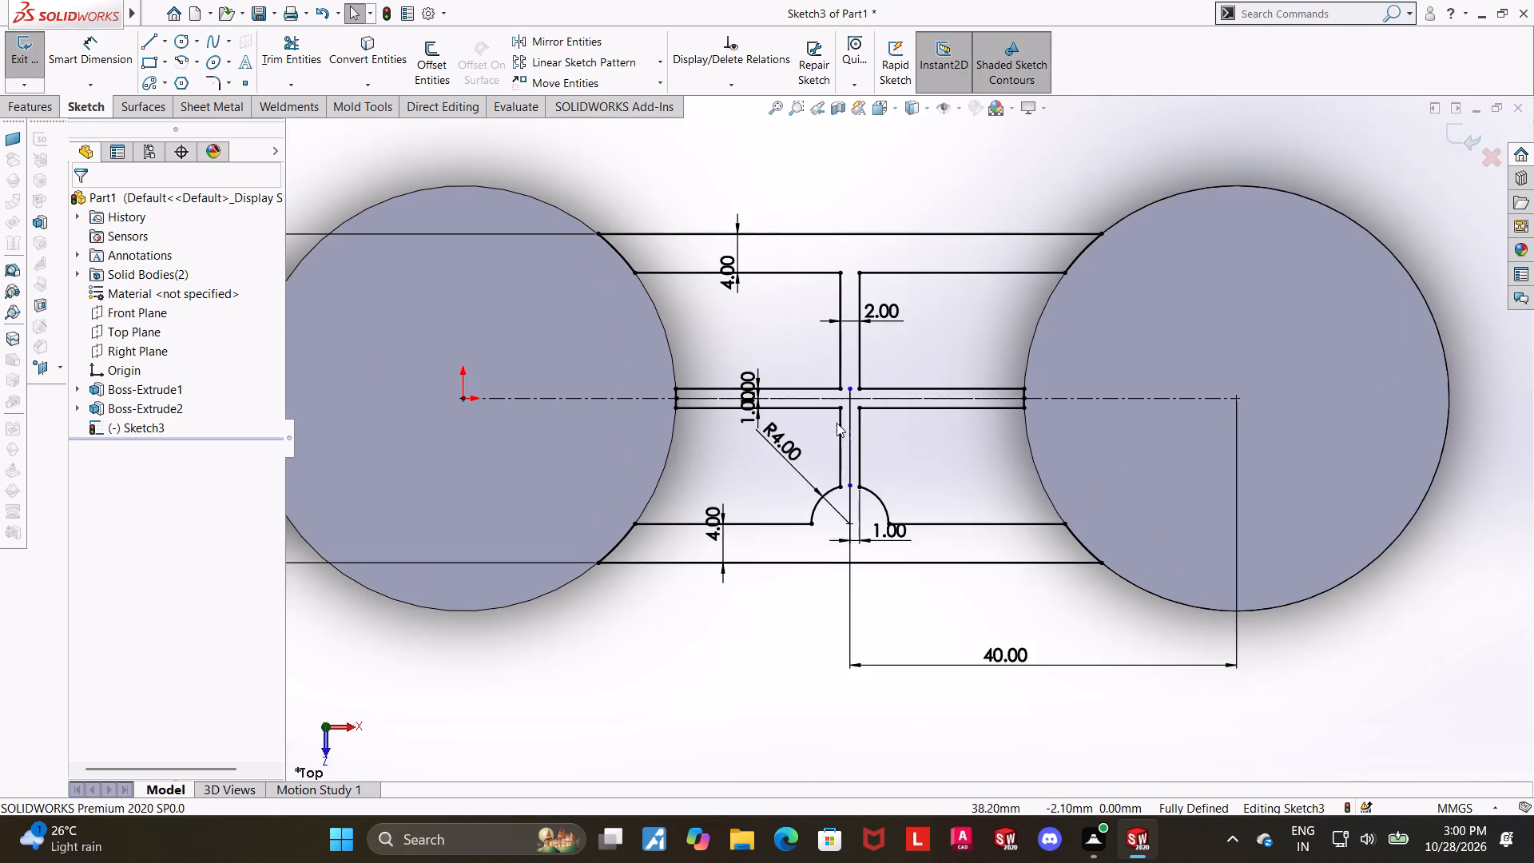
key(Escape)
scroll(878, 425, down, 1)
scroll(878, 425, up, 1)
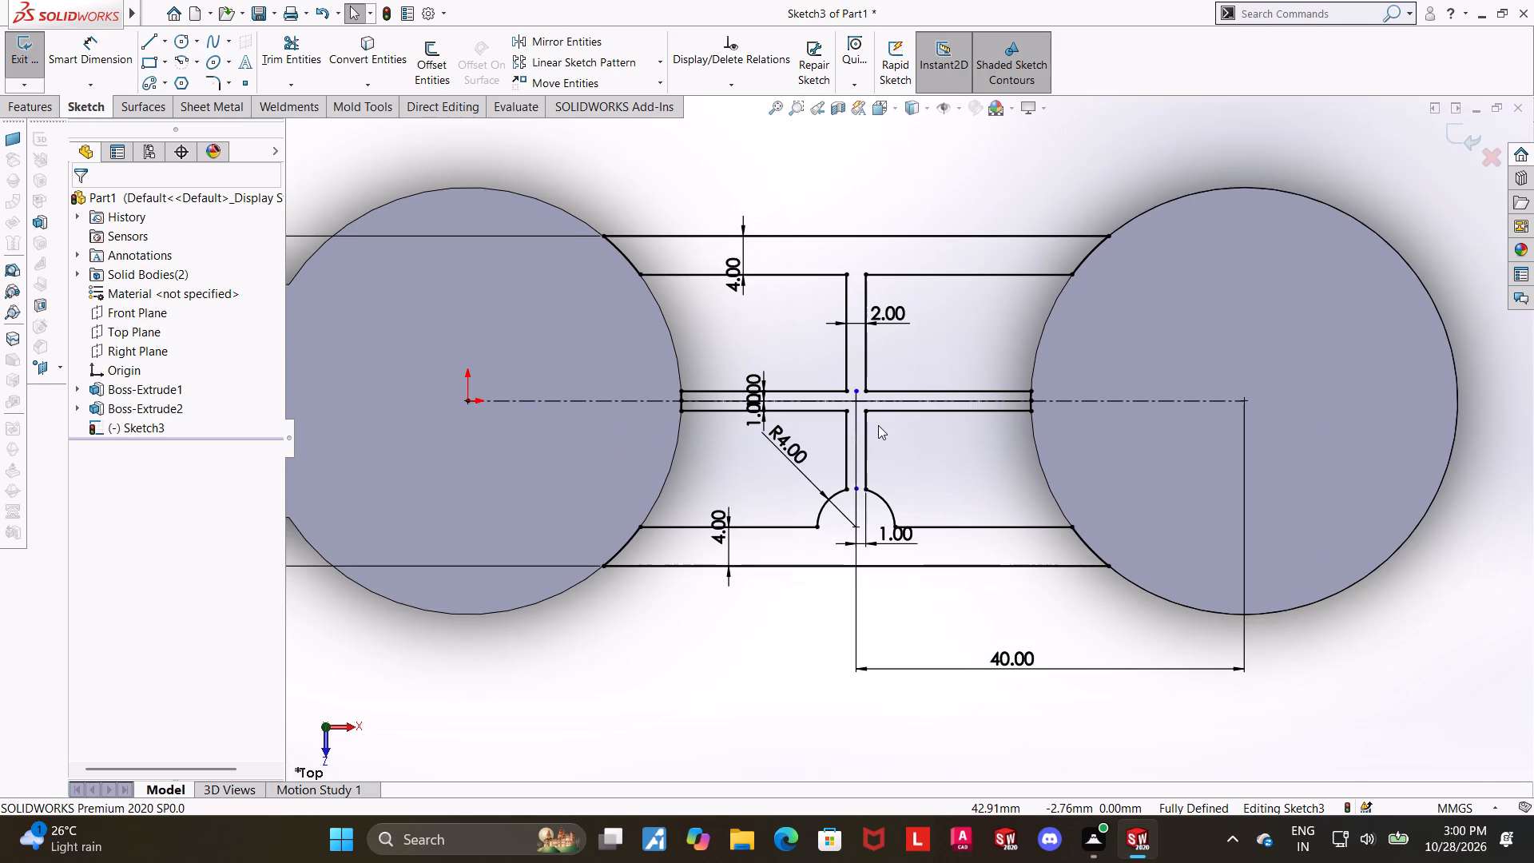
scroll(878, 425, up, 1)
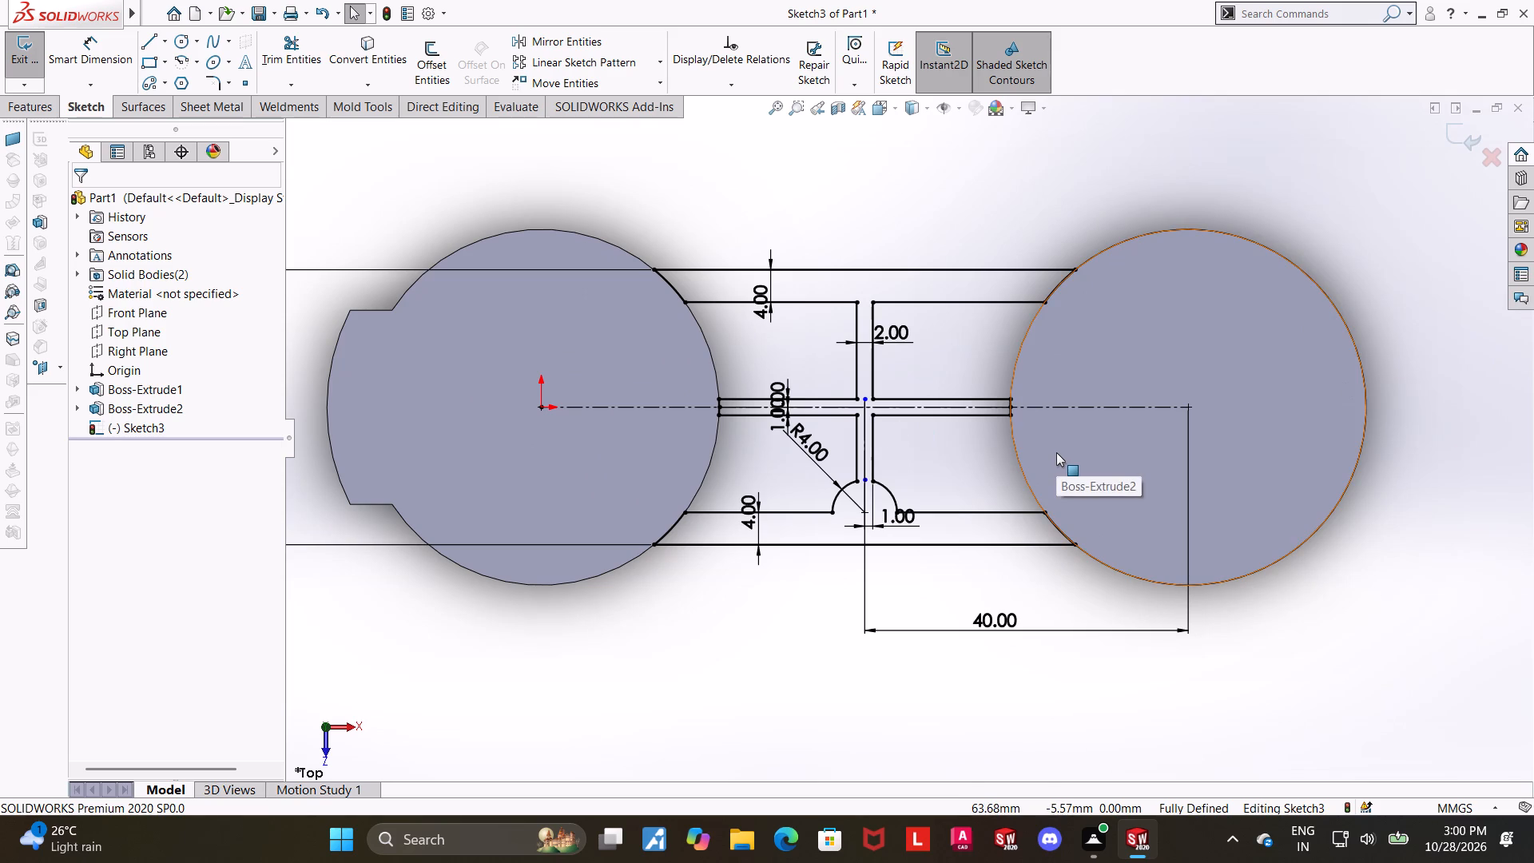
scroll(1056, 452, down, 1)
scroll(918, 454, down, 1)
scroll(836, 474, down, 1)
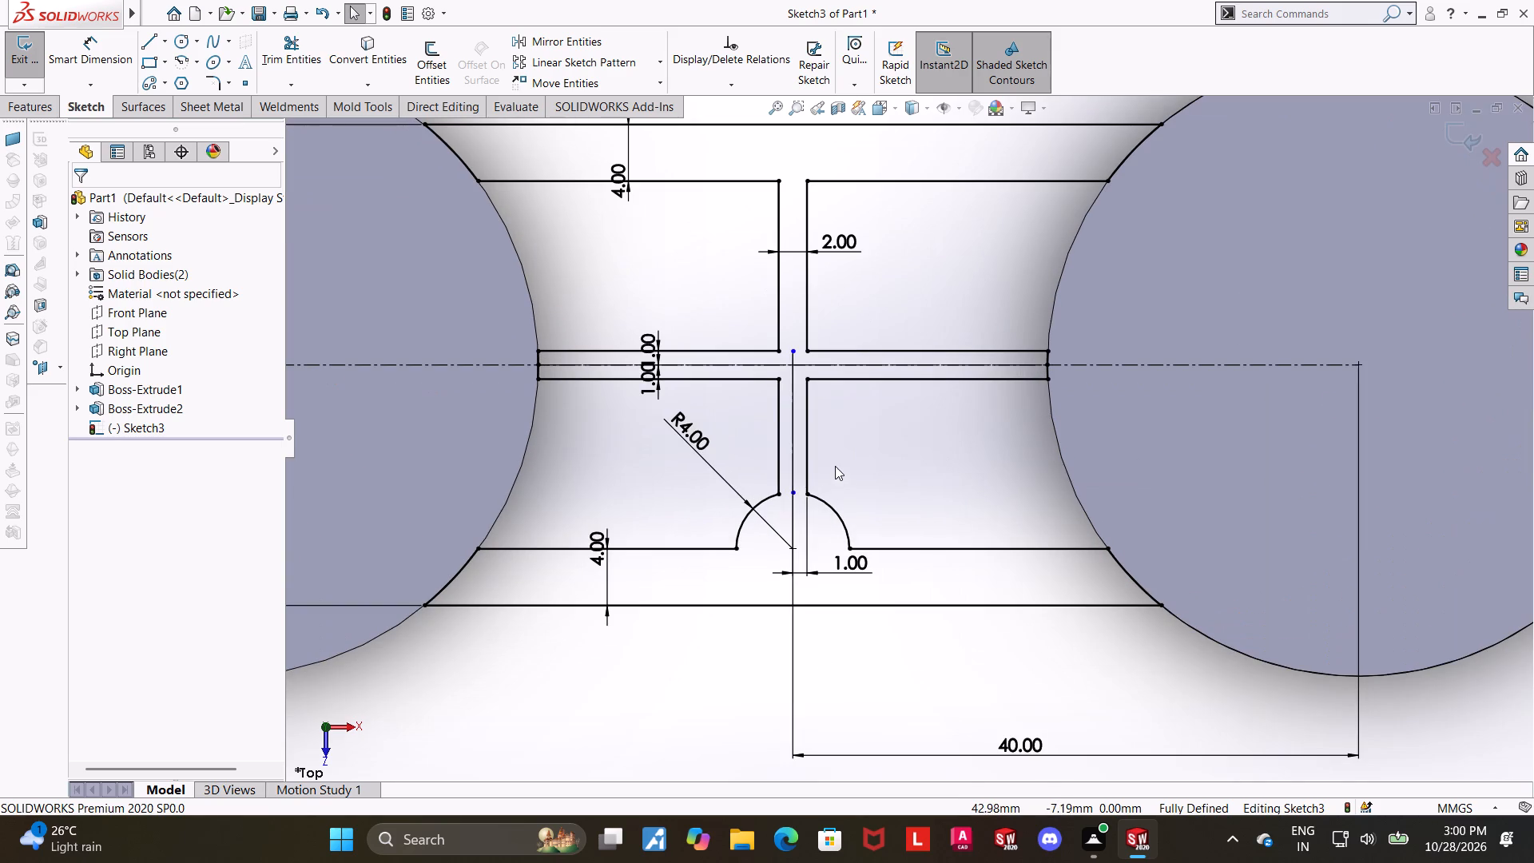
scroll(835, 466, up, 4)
Sketch a circle about 5 mm in diameter centred on the centre of the 4 mm radius arcs.
scroll(899, 408, down, 3)
scroll(884, 567, down, 6)
key(Escape)
click(182, 41)
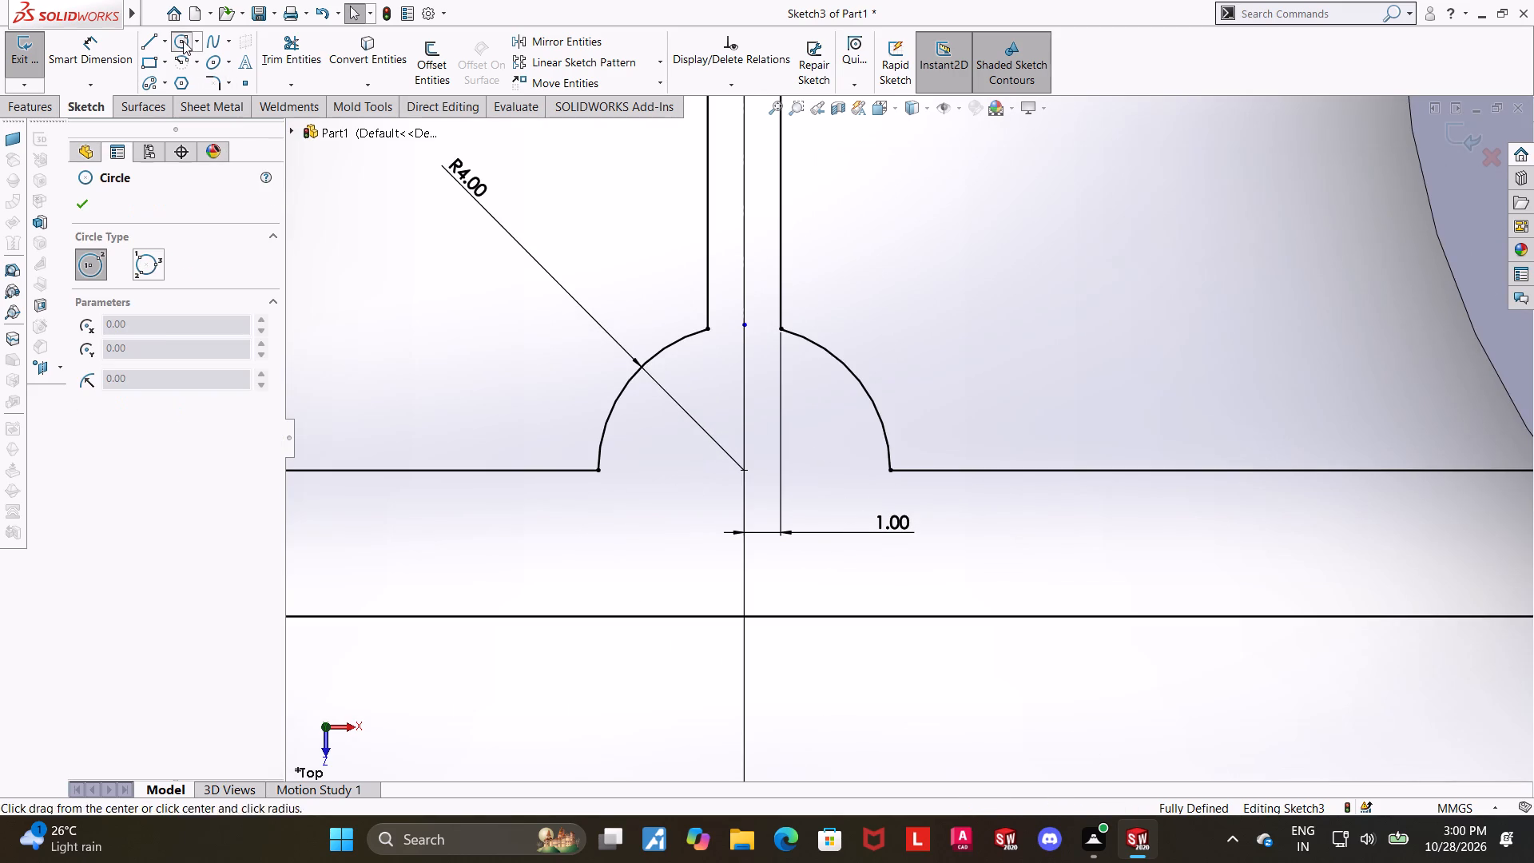
scroll(941, 321, down, 1)
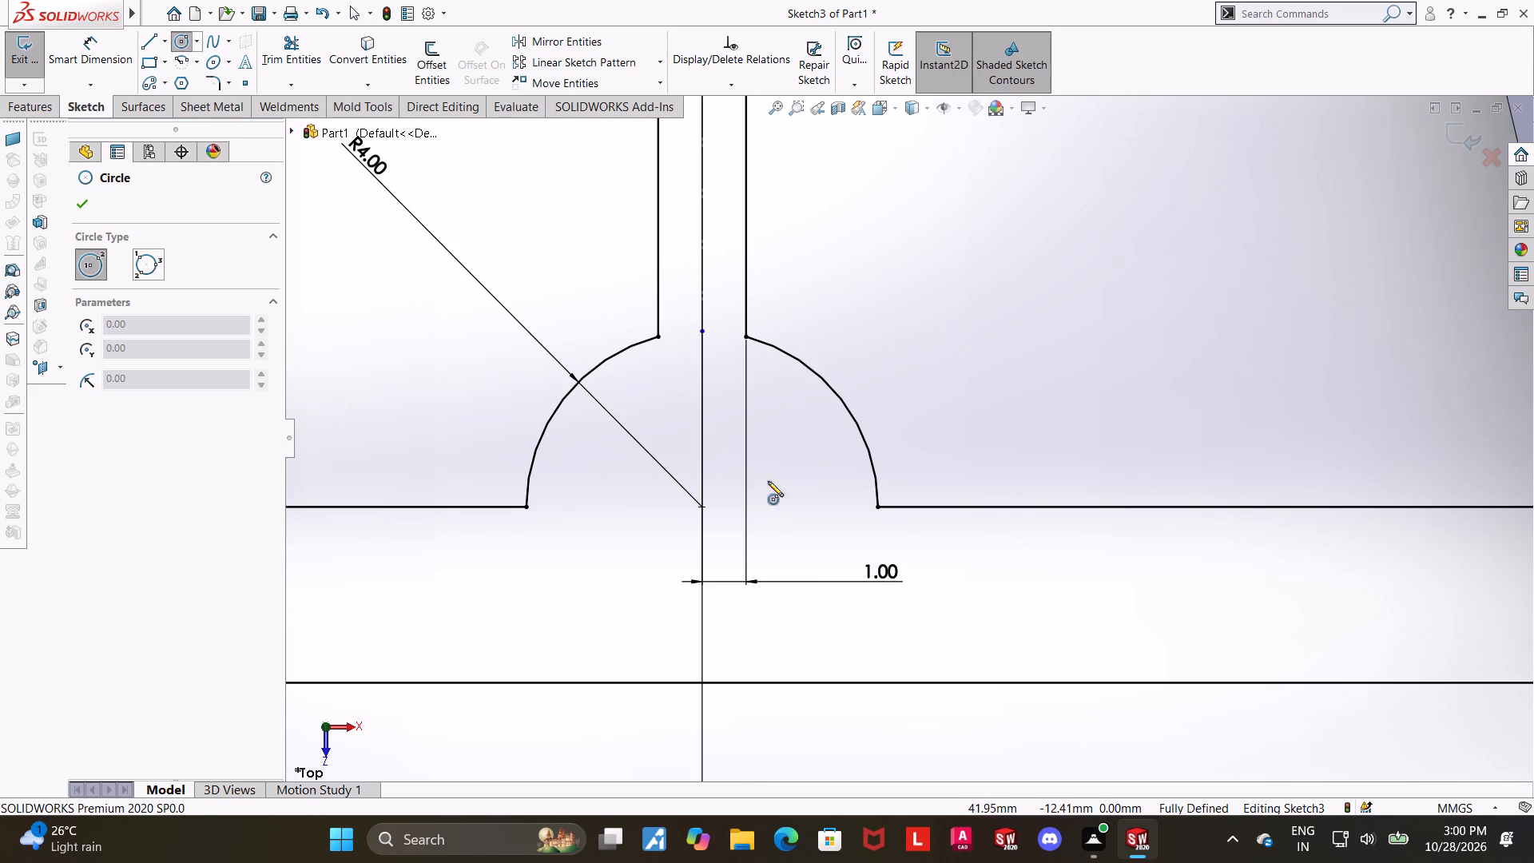
click(702, 508)
click(789, 442)
key(Escape)
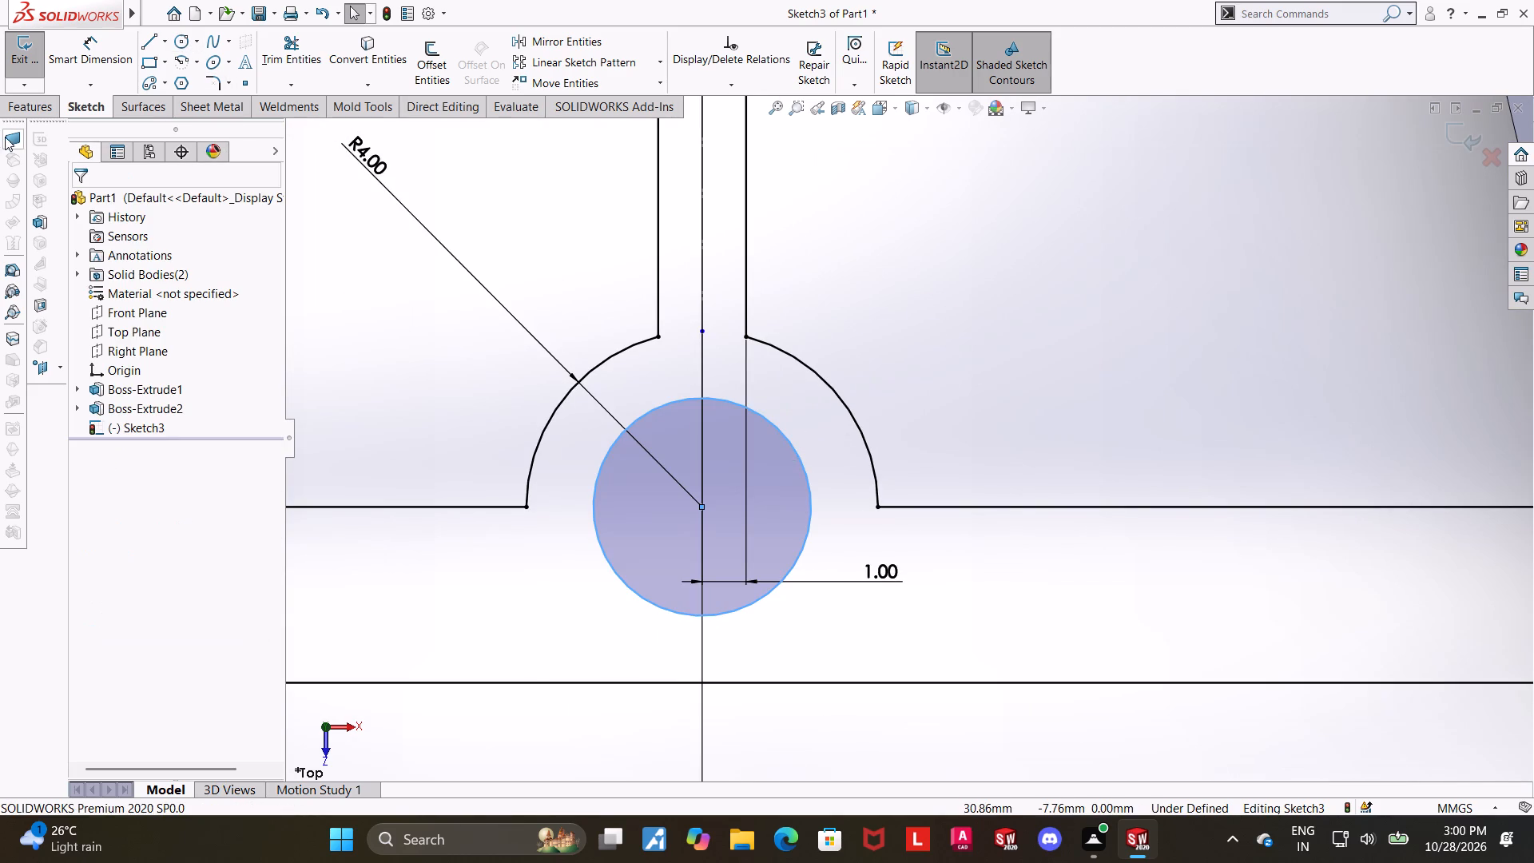
Dimension the new circle's diameter as 5 mm.
click(96, 25)
click(93, 38)
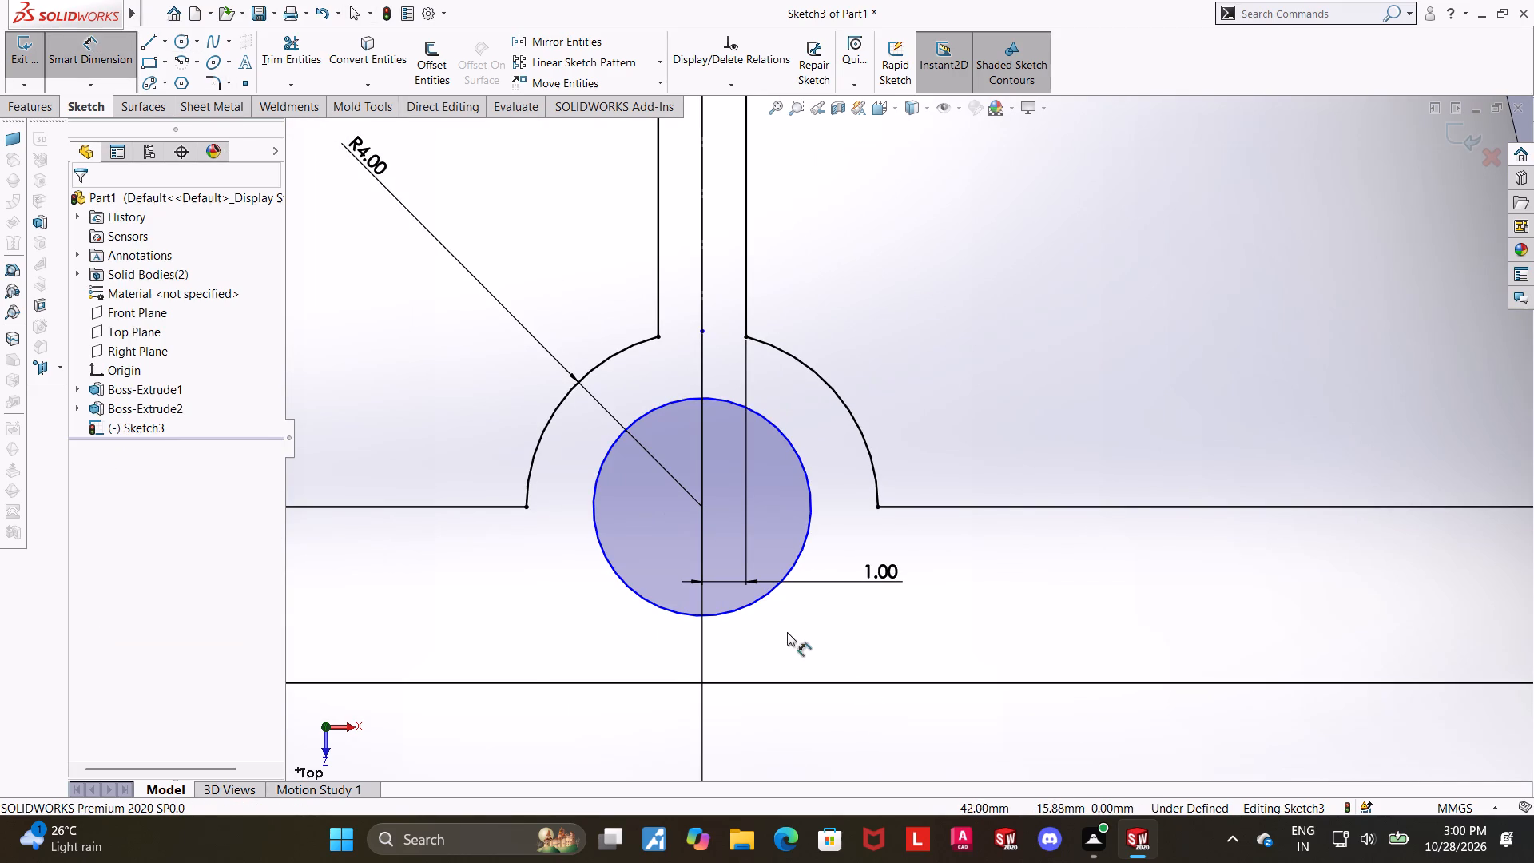
double_click(761, 606)
scroll(816, 646, up, 2)
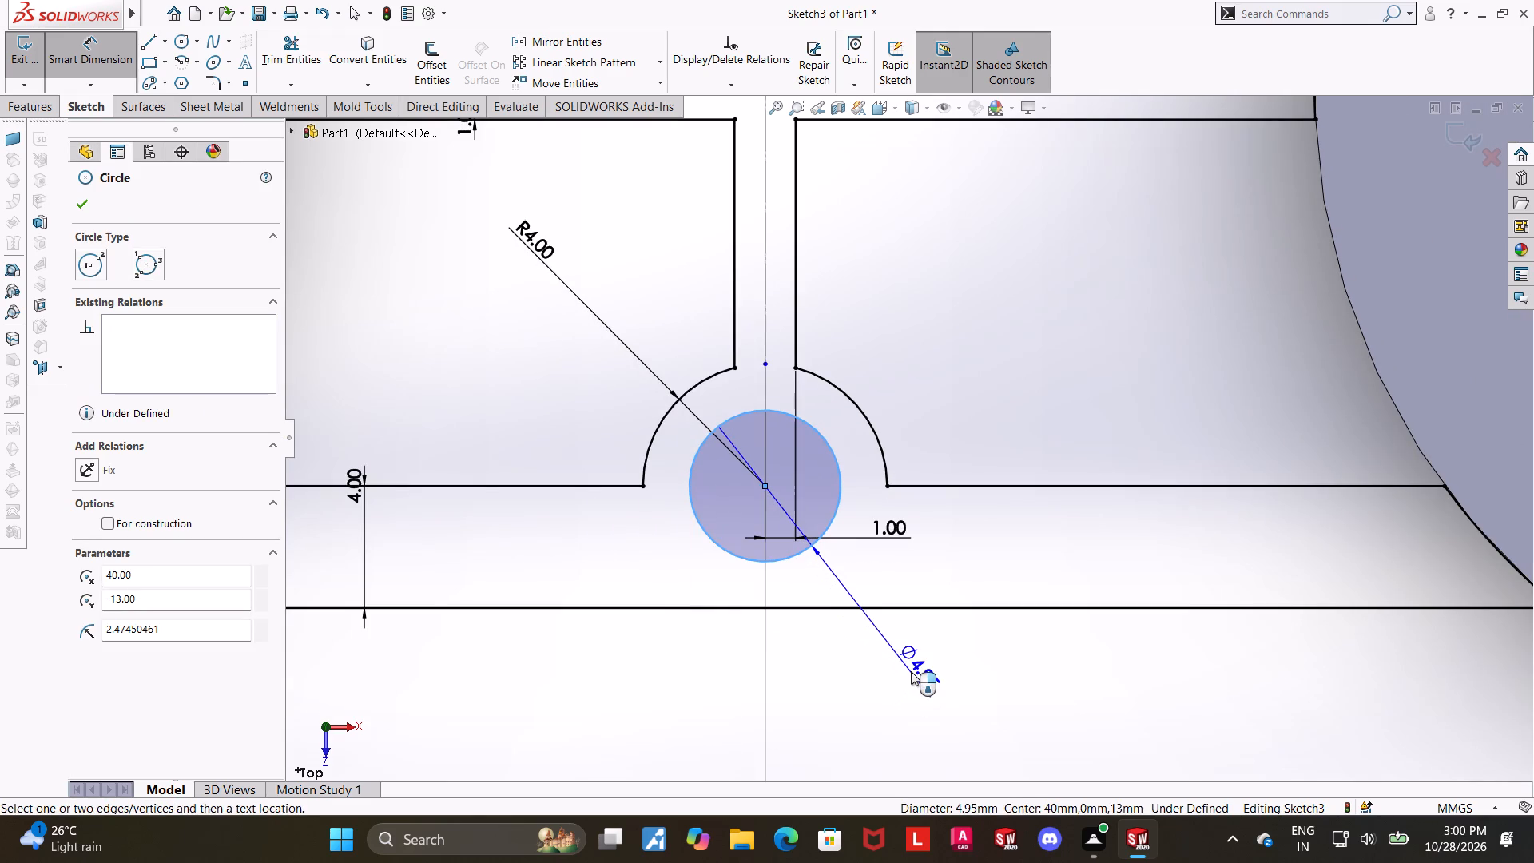
click(911, 670)
key(5)
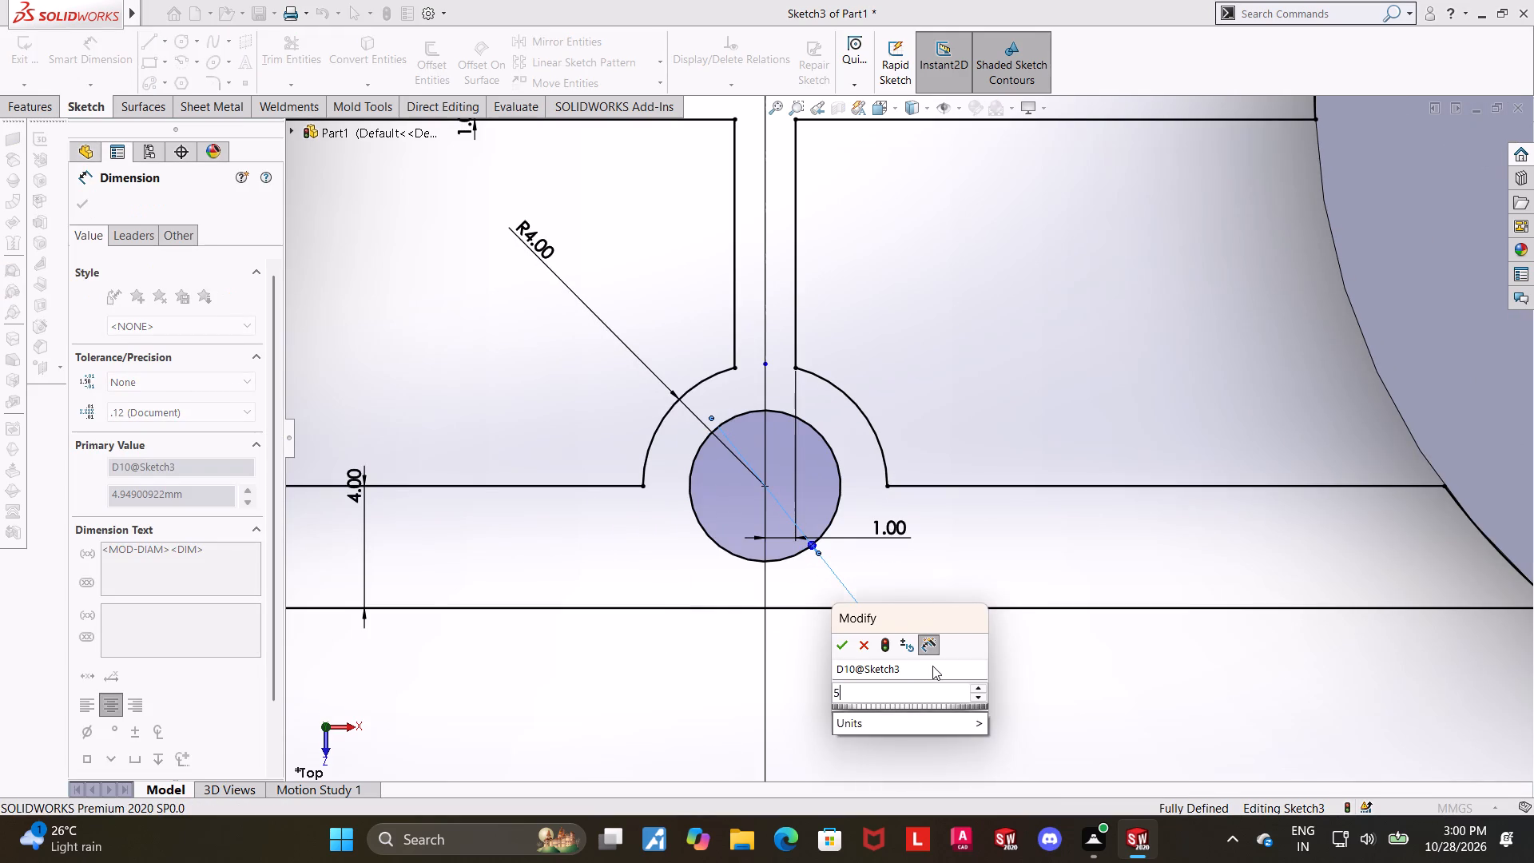
key(Return)
key(Escape)
Add a concentric relation between the 5 mm circle and the arc right of the vertical rib.
scroll(932, 714, up, 4)
key(Escape)
scroll(1037, 543, up, 4)
click(1447, 531)
scroll(614, 339, down, 3)
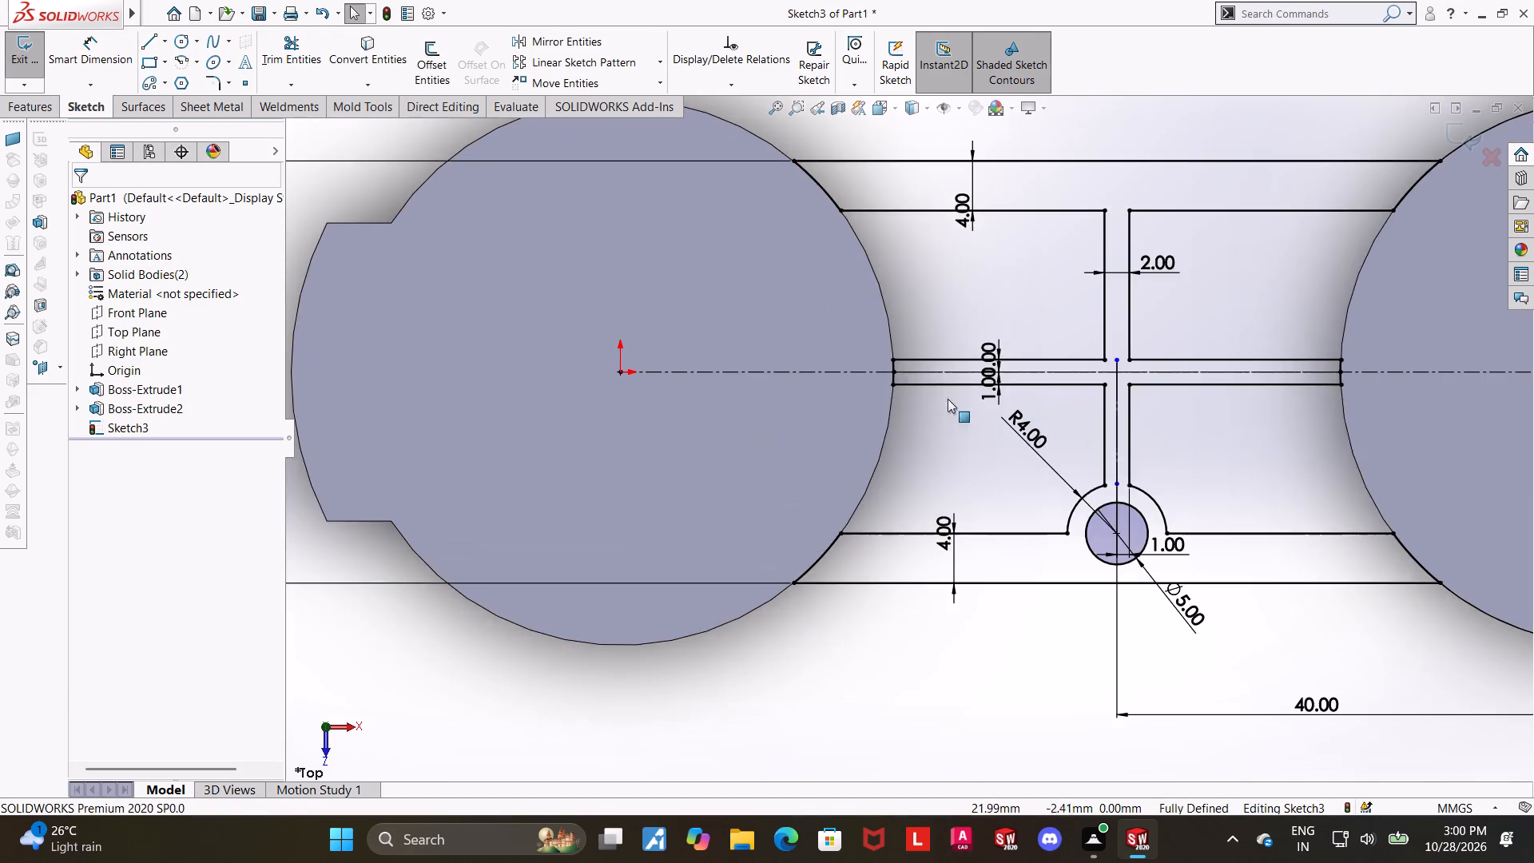
scroll(1203, 402, up, 5)
scroll(1264, 417, down, 3)
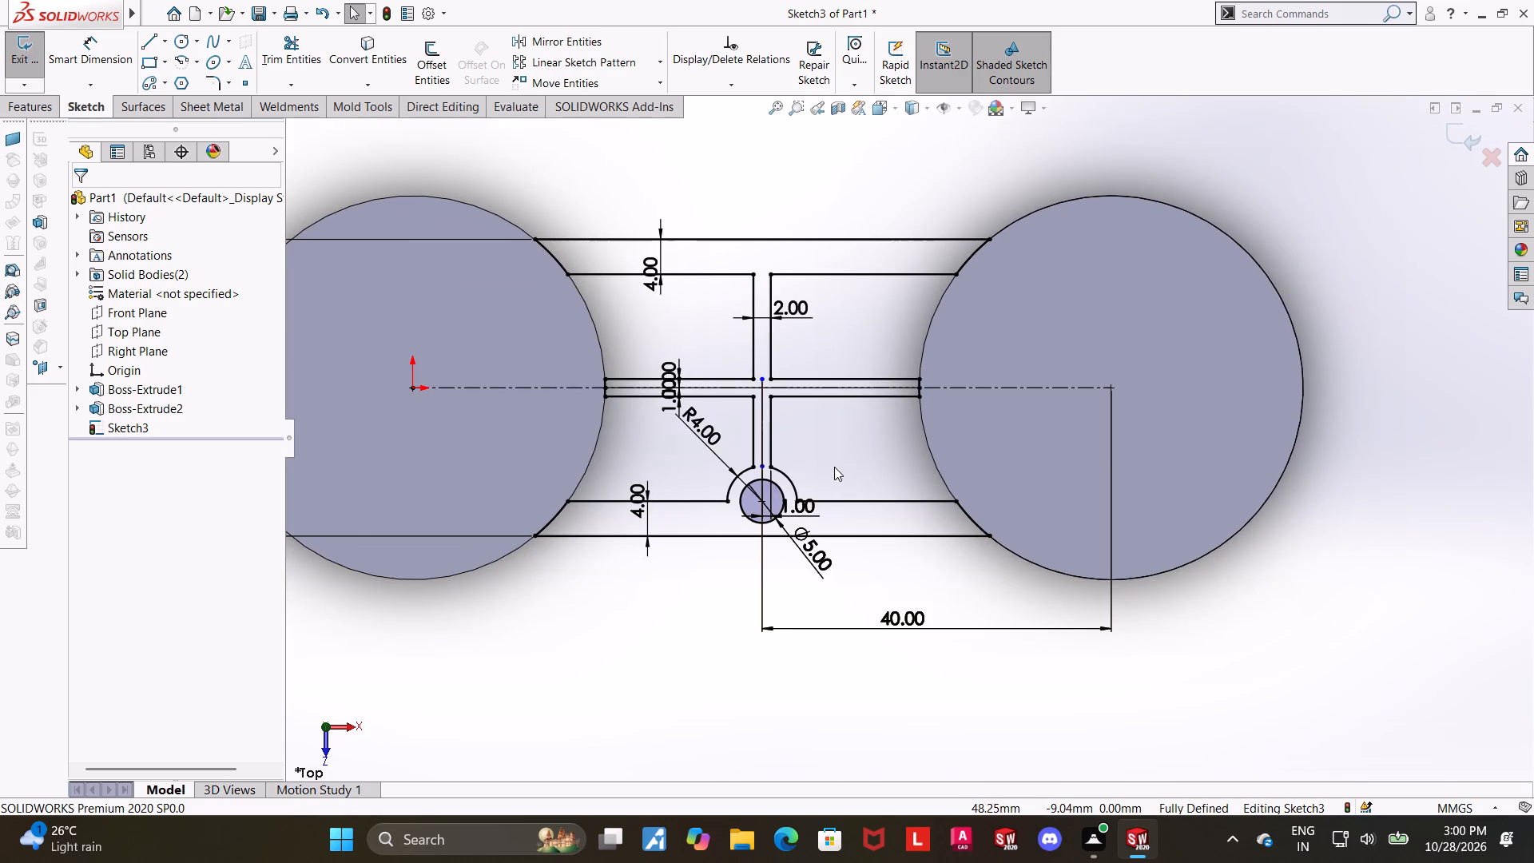
scroll(834, 467, down, 2)
scroll(737, 486, down, 1)
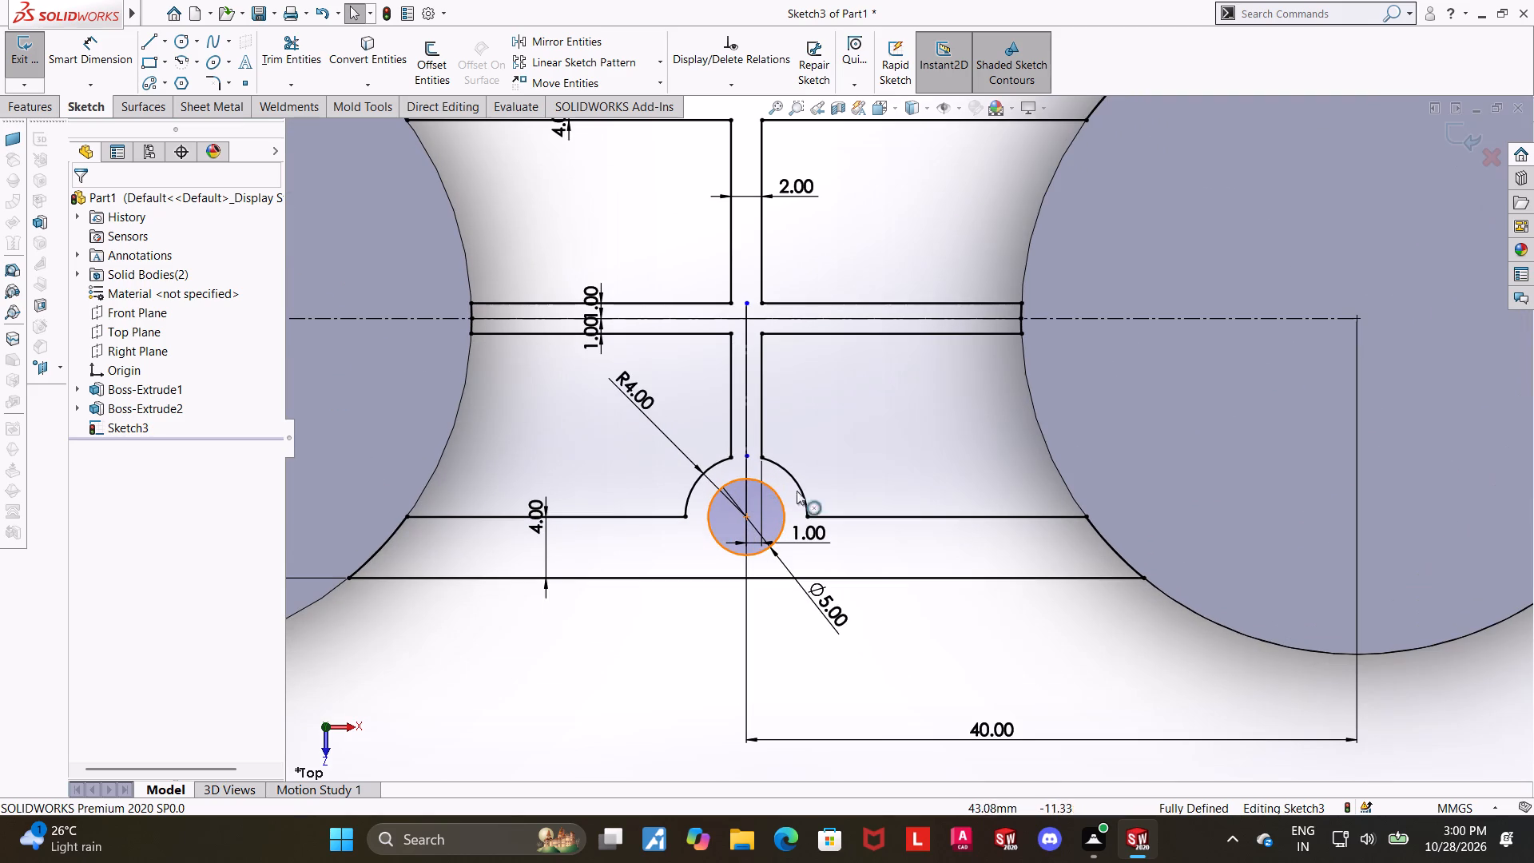
ctrl+click(797, 475)
ctrl+click(777, 493)
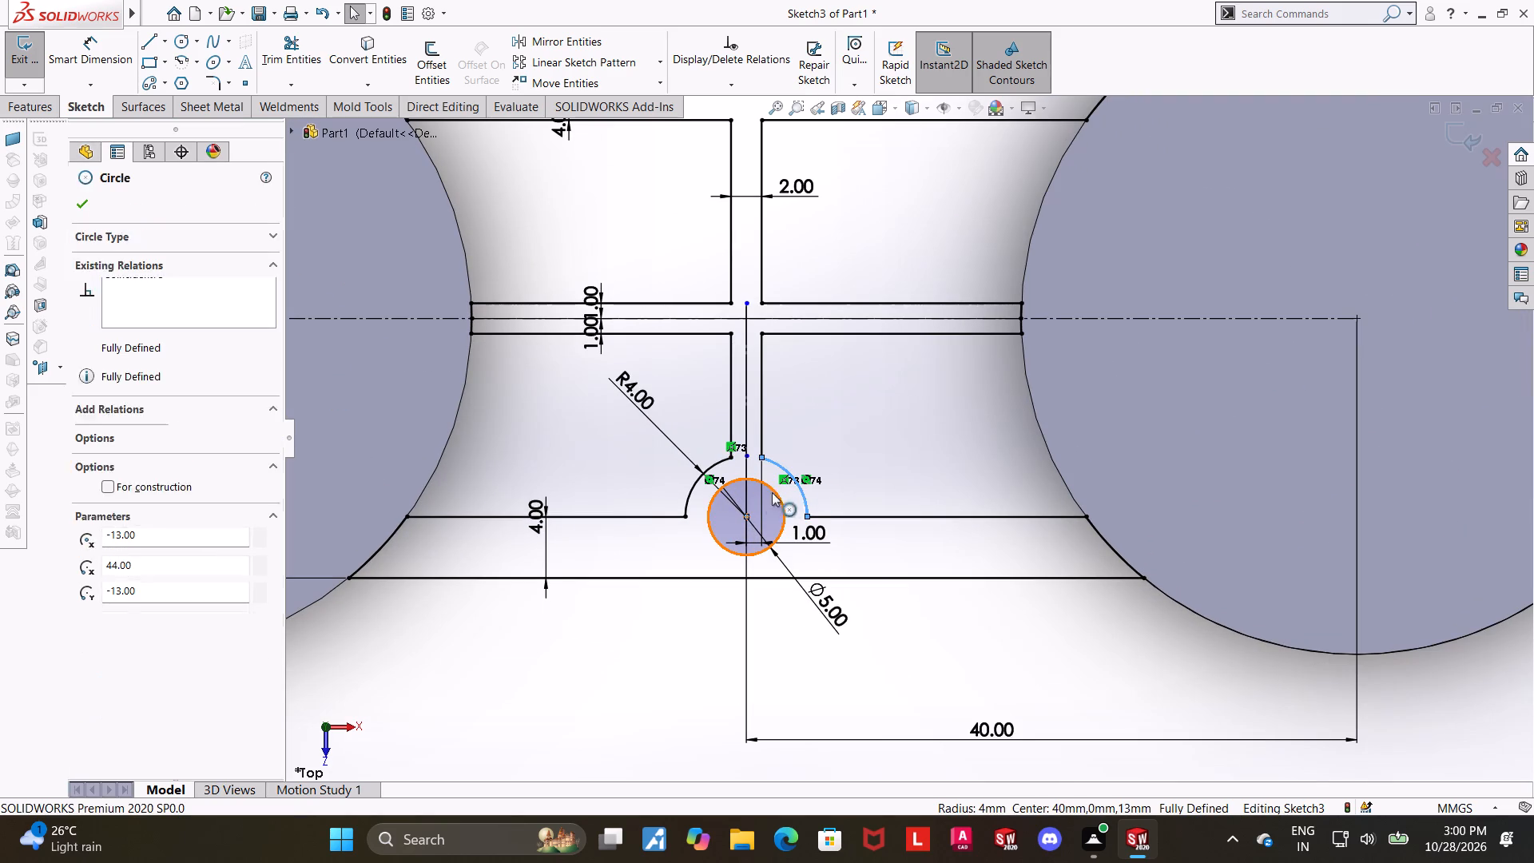
click(87, 539)
scroll(525, 521, up, 4)
click(694, 585)
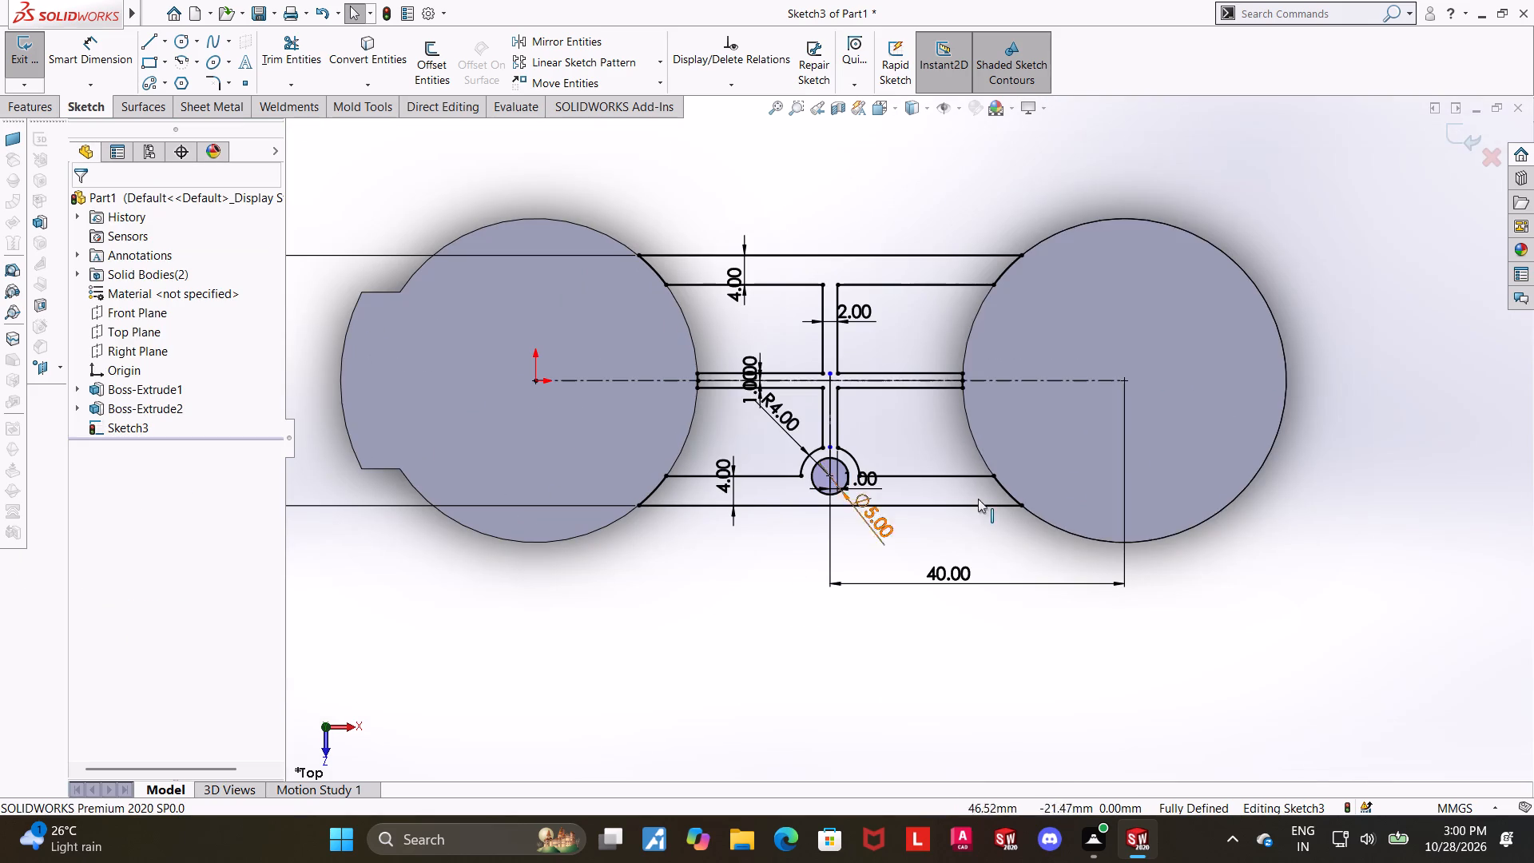
Exit the wall and rib sketch.
scroll(1238, 379, down, 1)
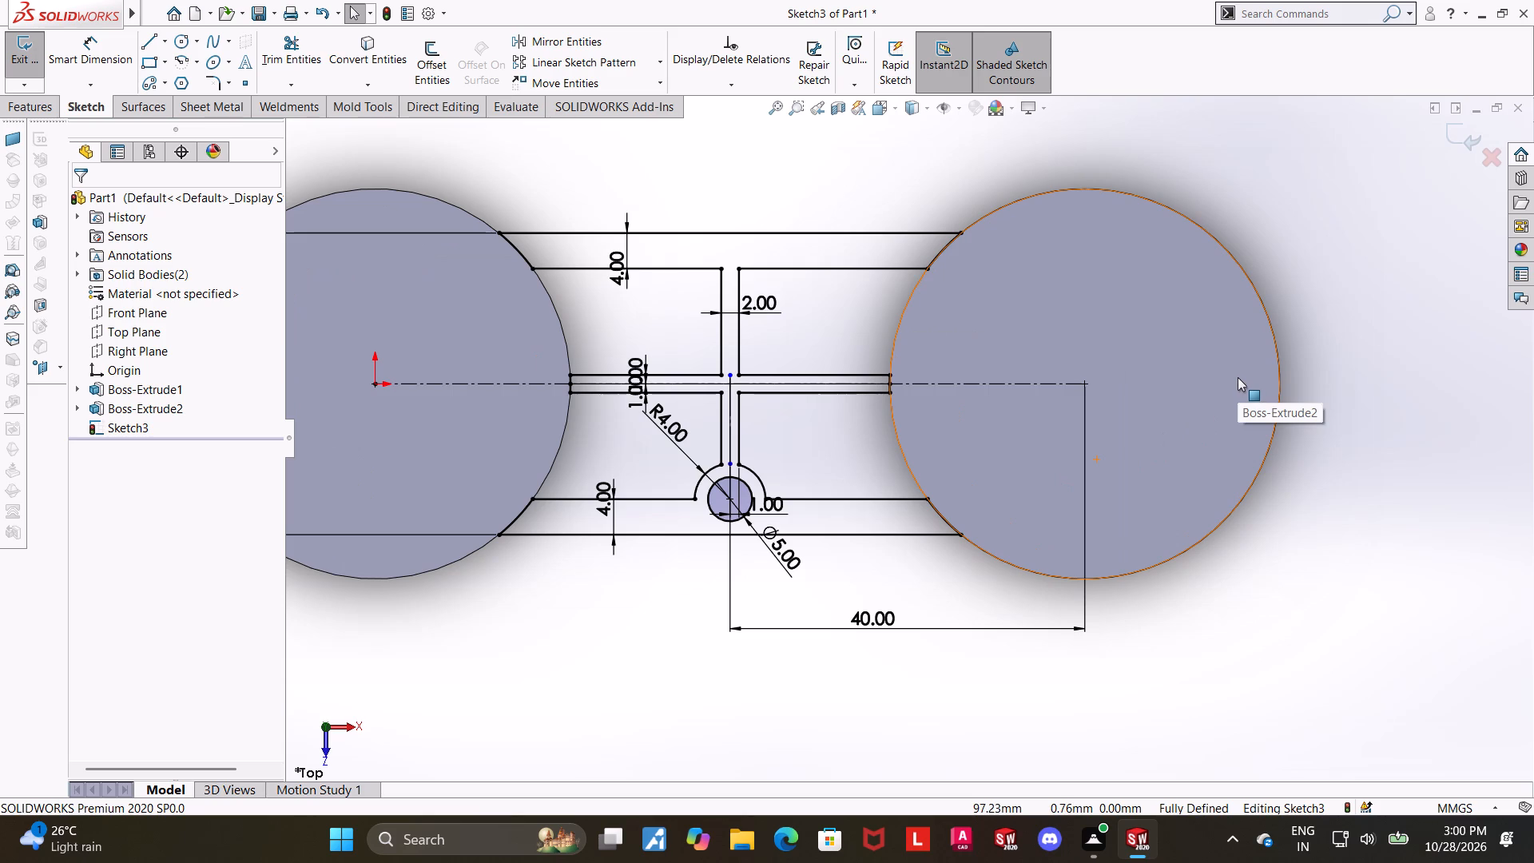
scroll(1238, 377, down, 1)
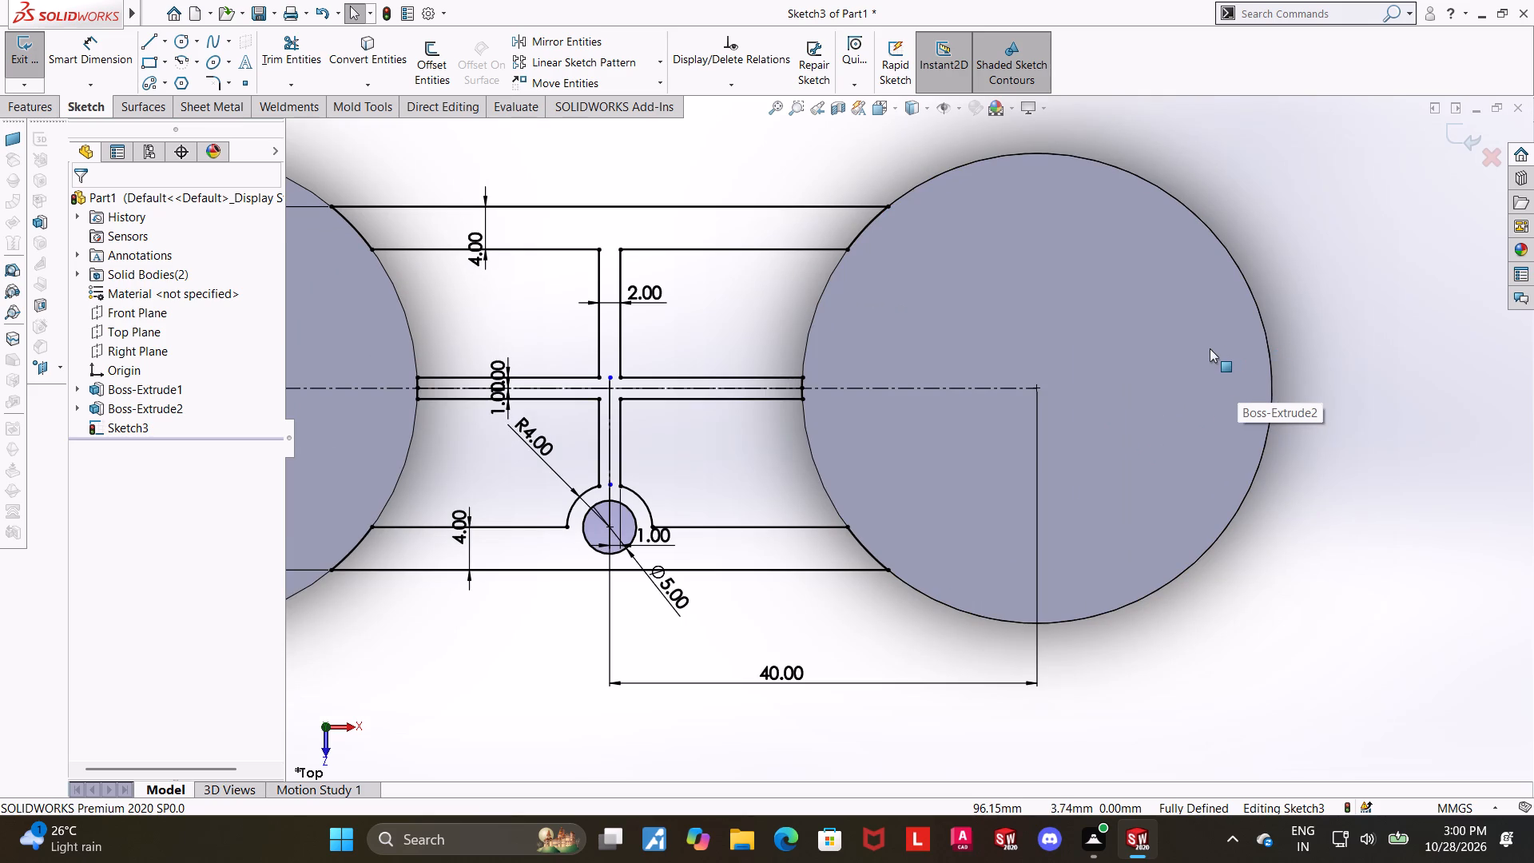
click(1470, 125)
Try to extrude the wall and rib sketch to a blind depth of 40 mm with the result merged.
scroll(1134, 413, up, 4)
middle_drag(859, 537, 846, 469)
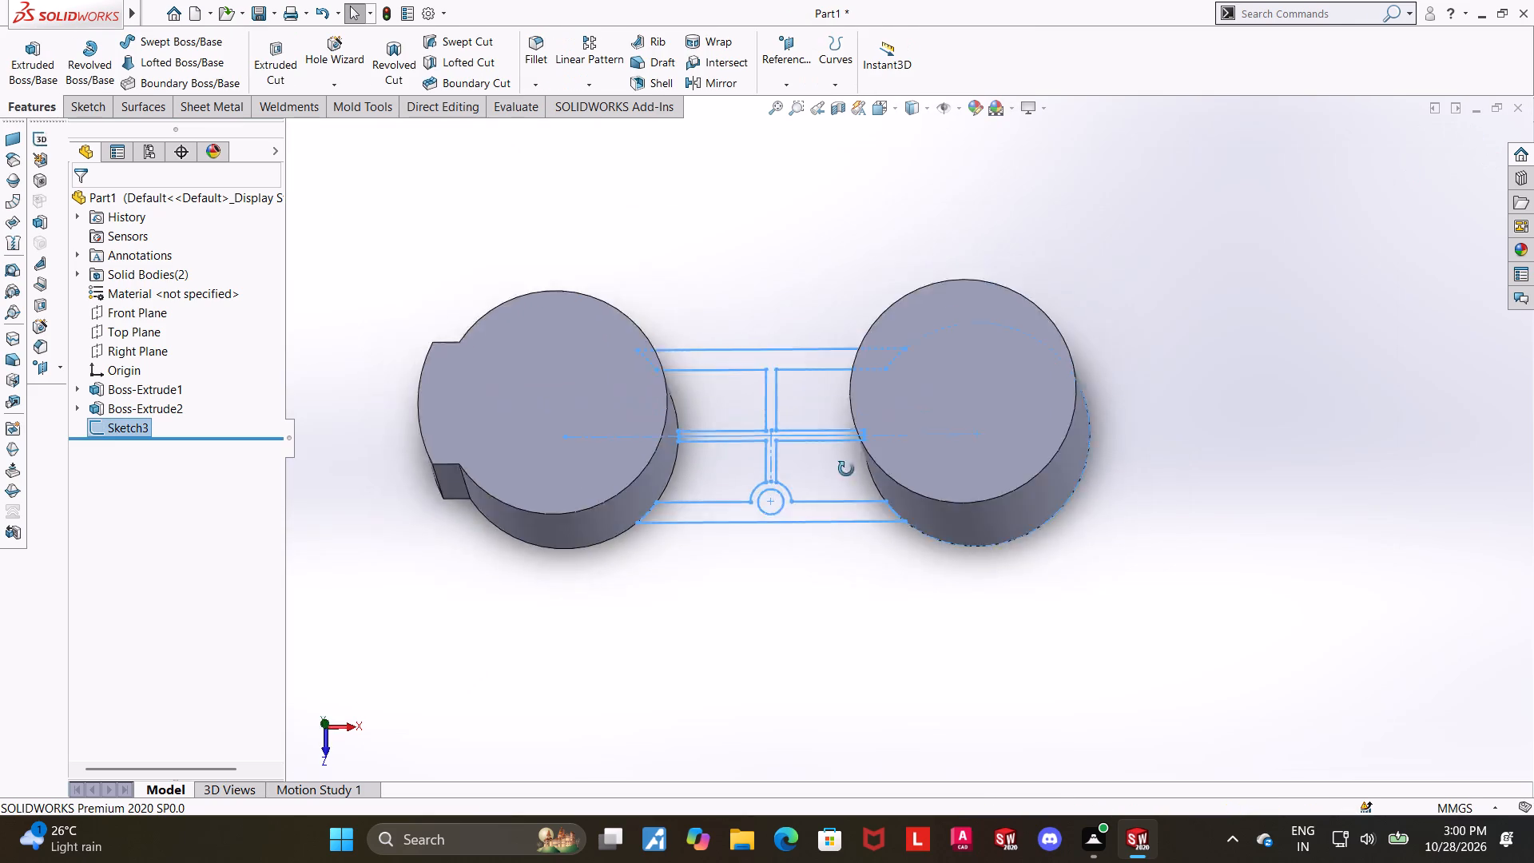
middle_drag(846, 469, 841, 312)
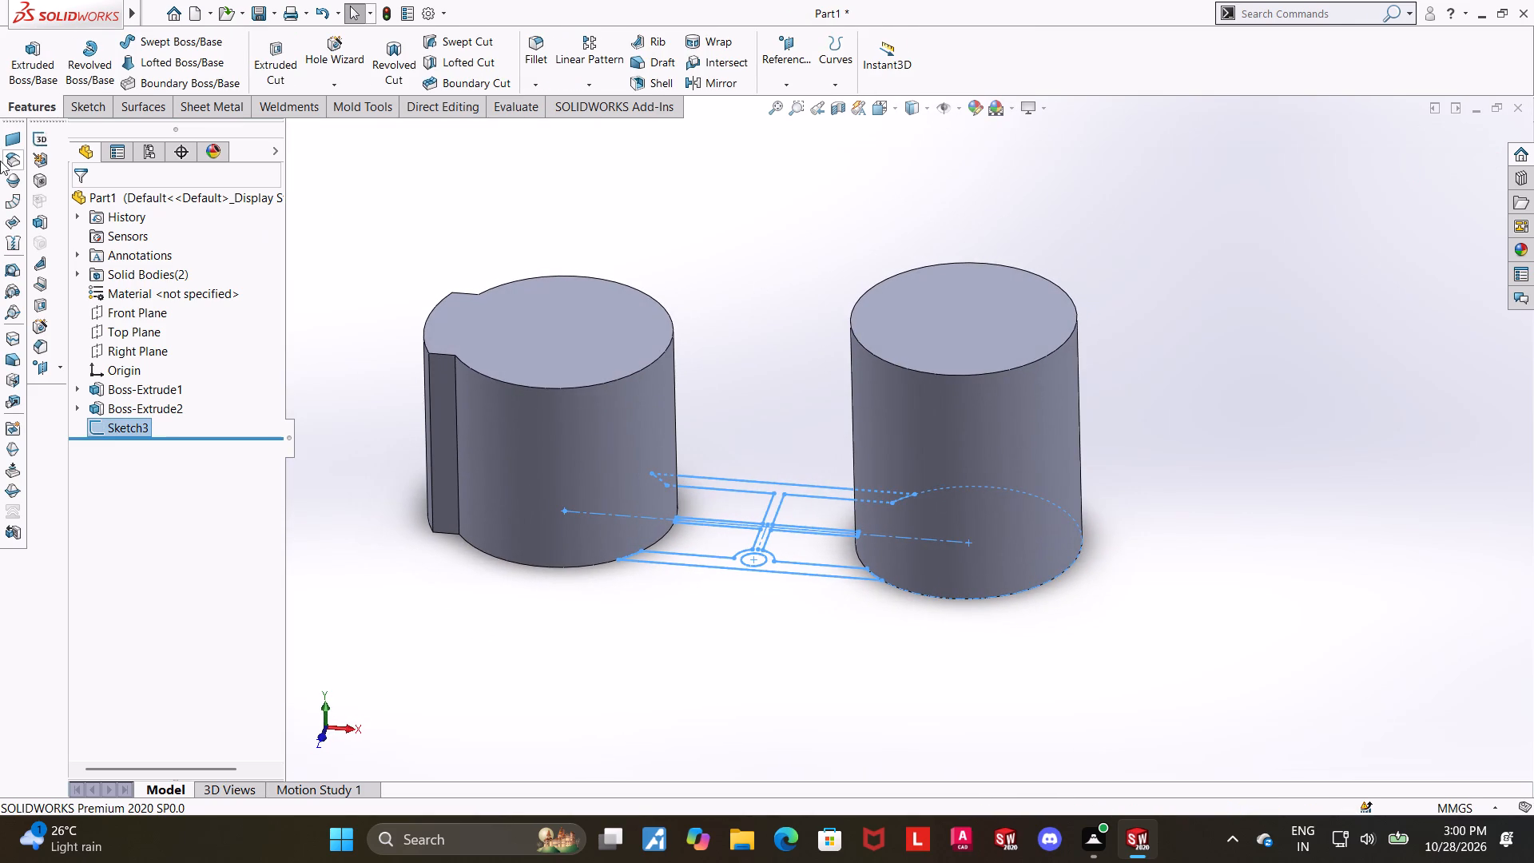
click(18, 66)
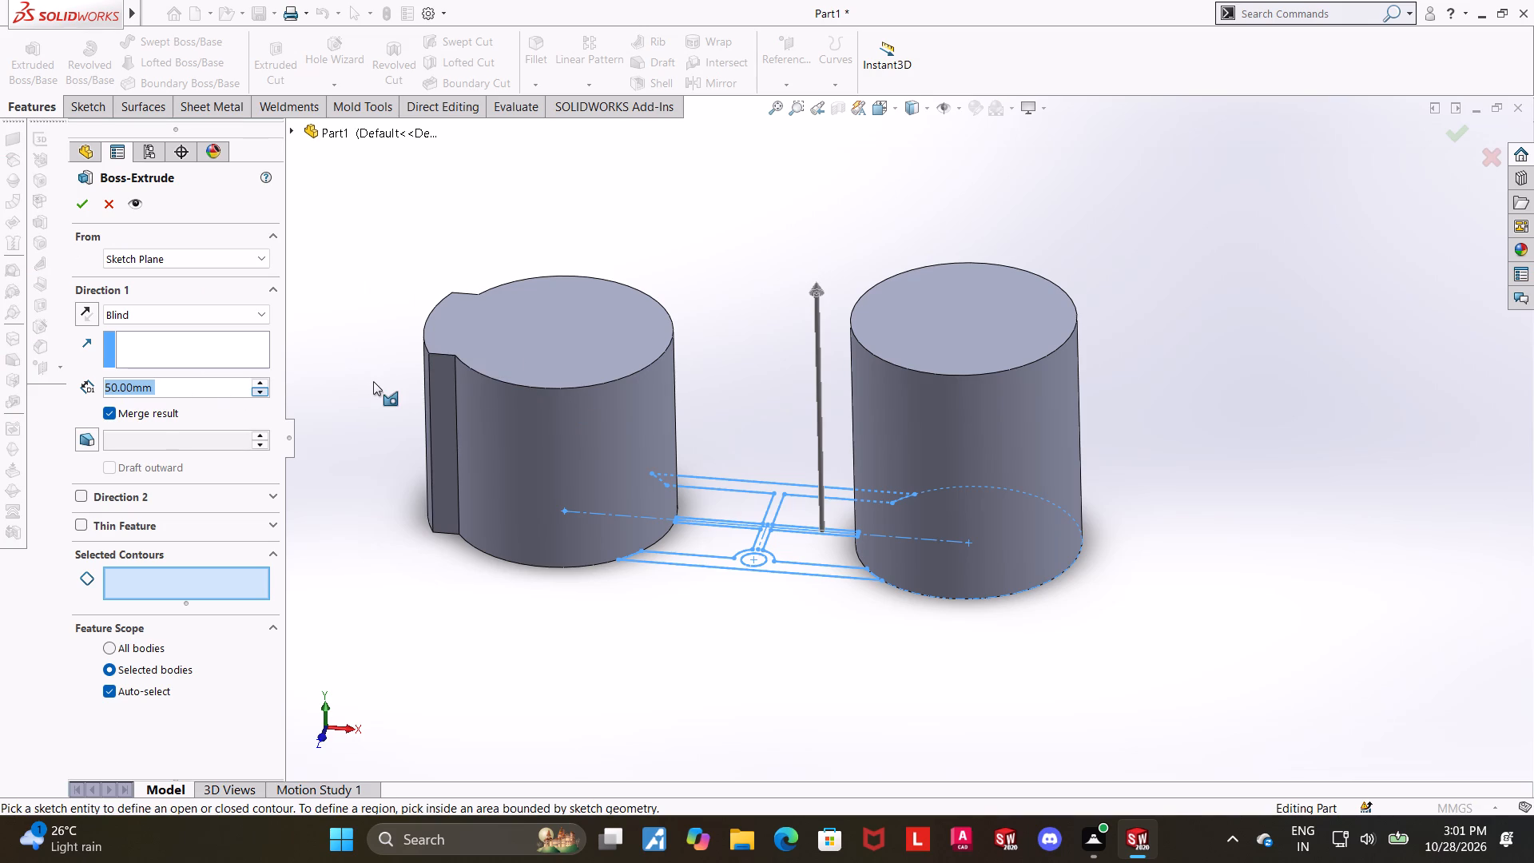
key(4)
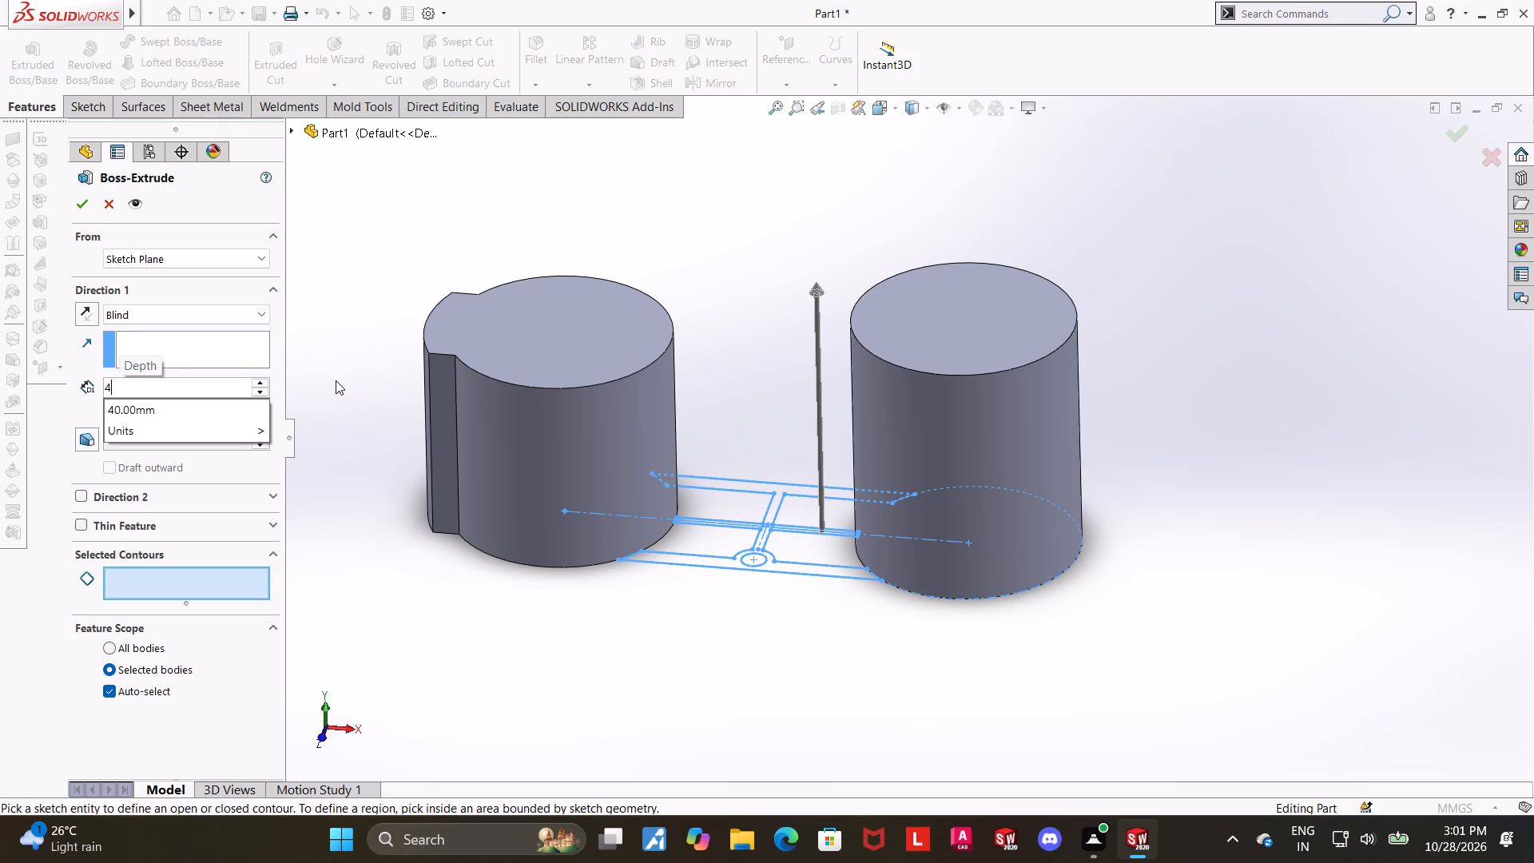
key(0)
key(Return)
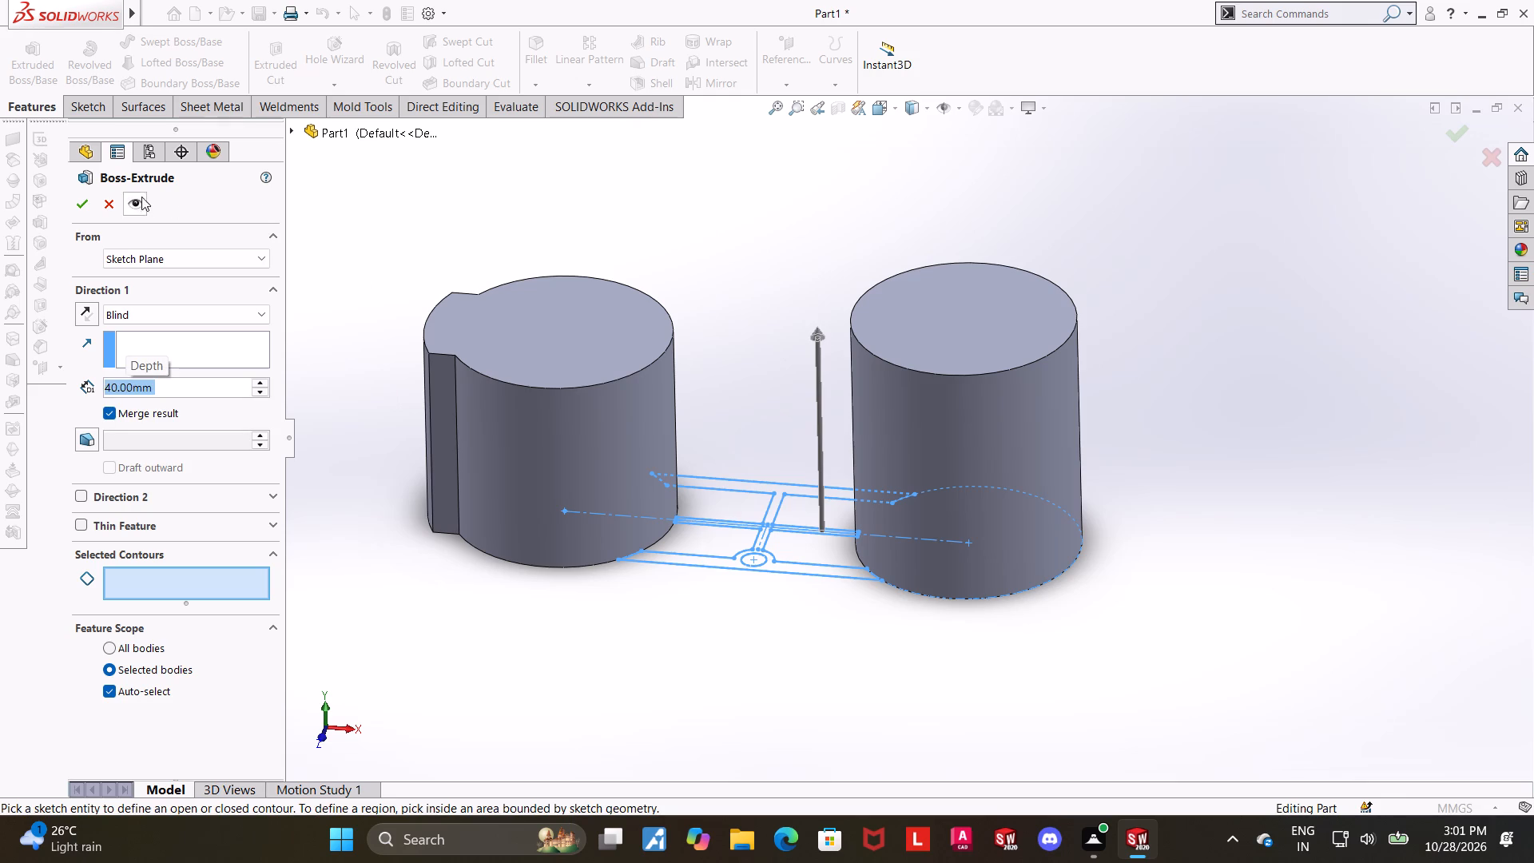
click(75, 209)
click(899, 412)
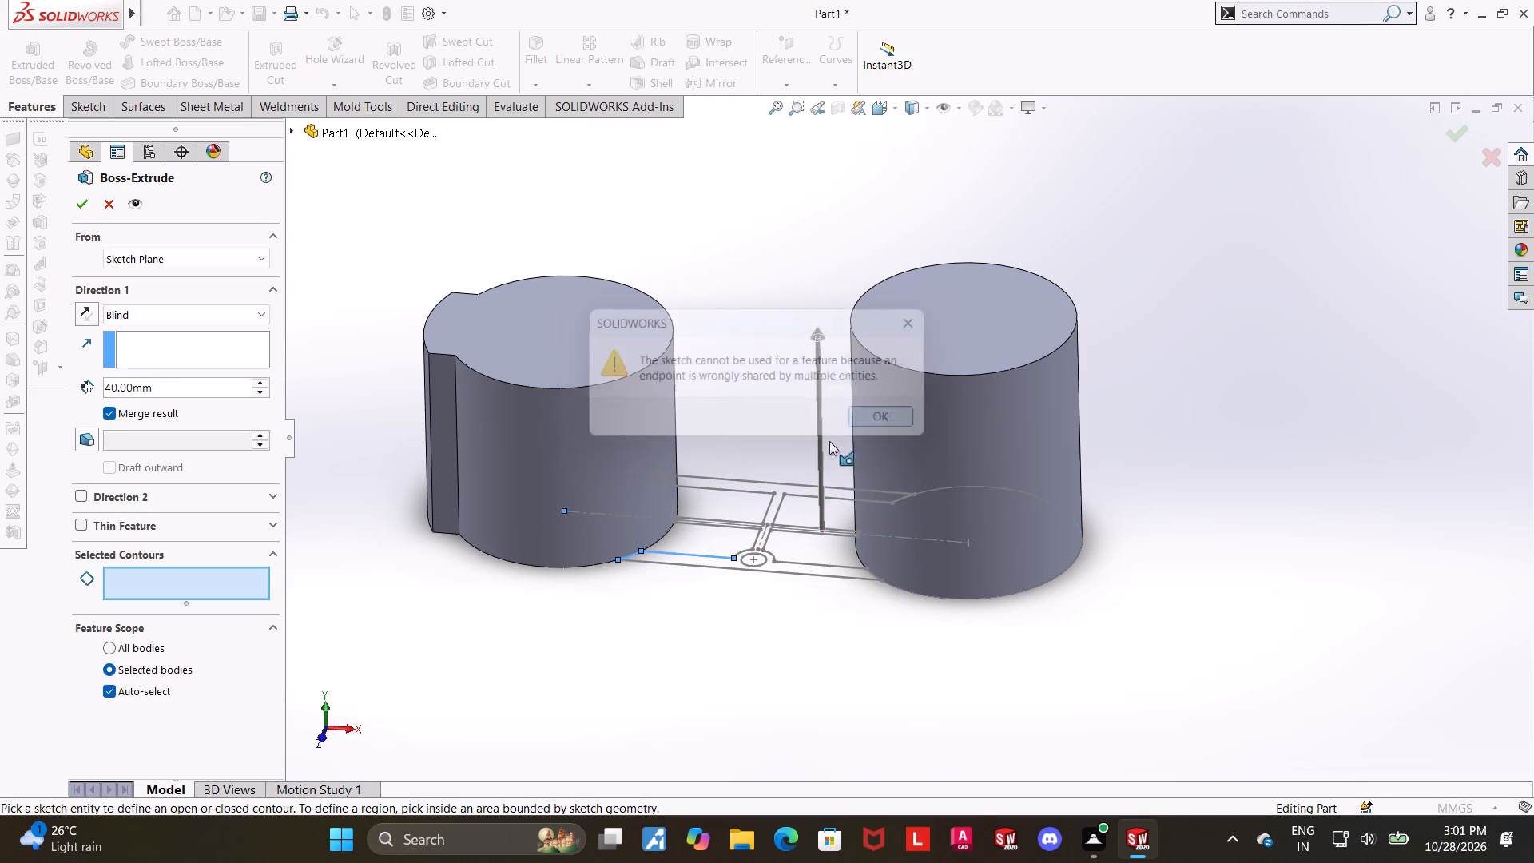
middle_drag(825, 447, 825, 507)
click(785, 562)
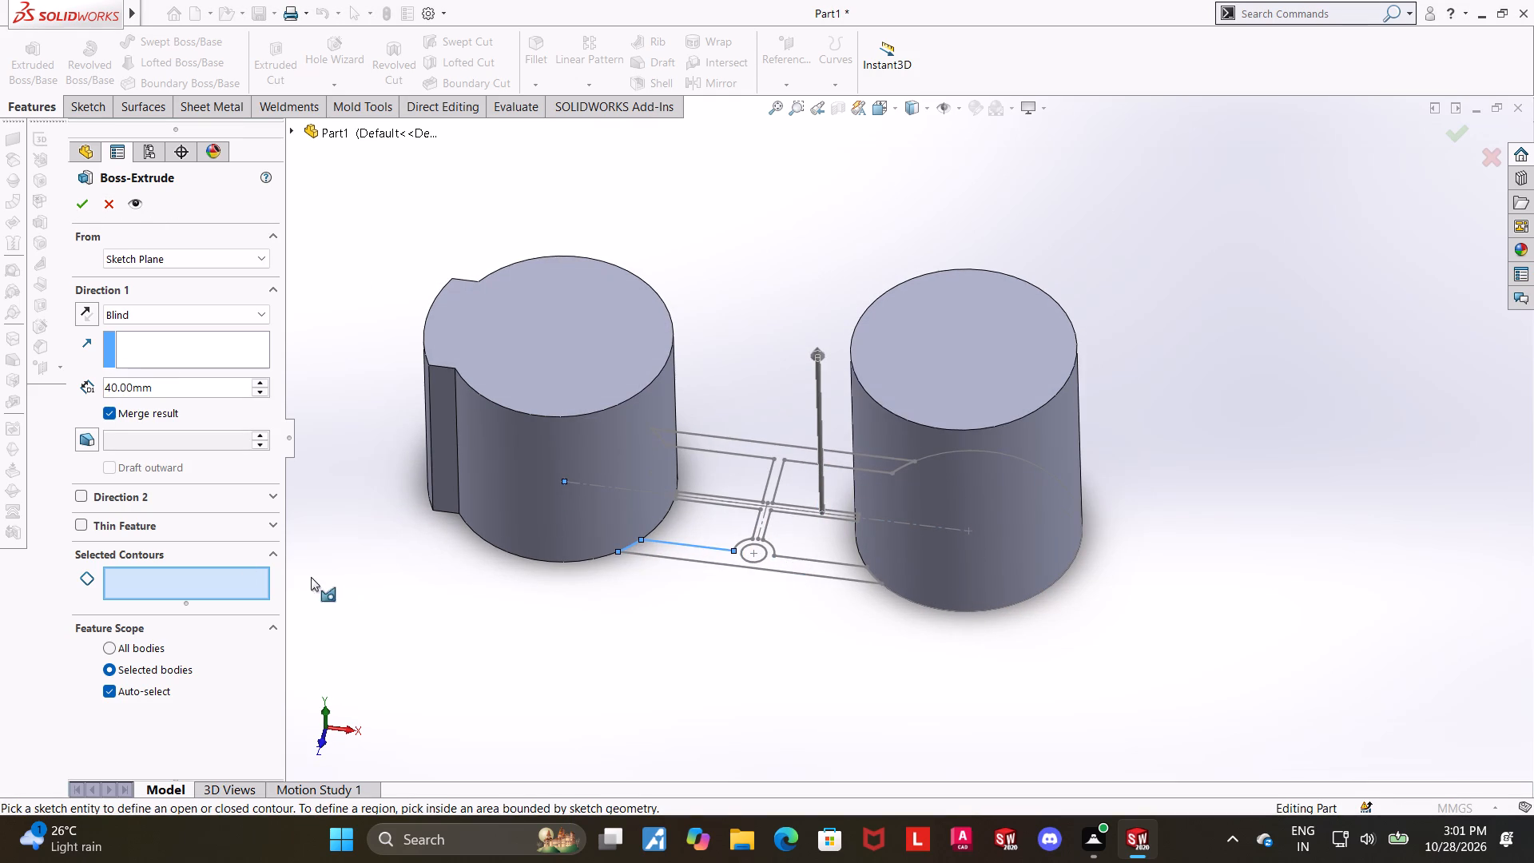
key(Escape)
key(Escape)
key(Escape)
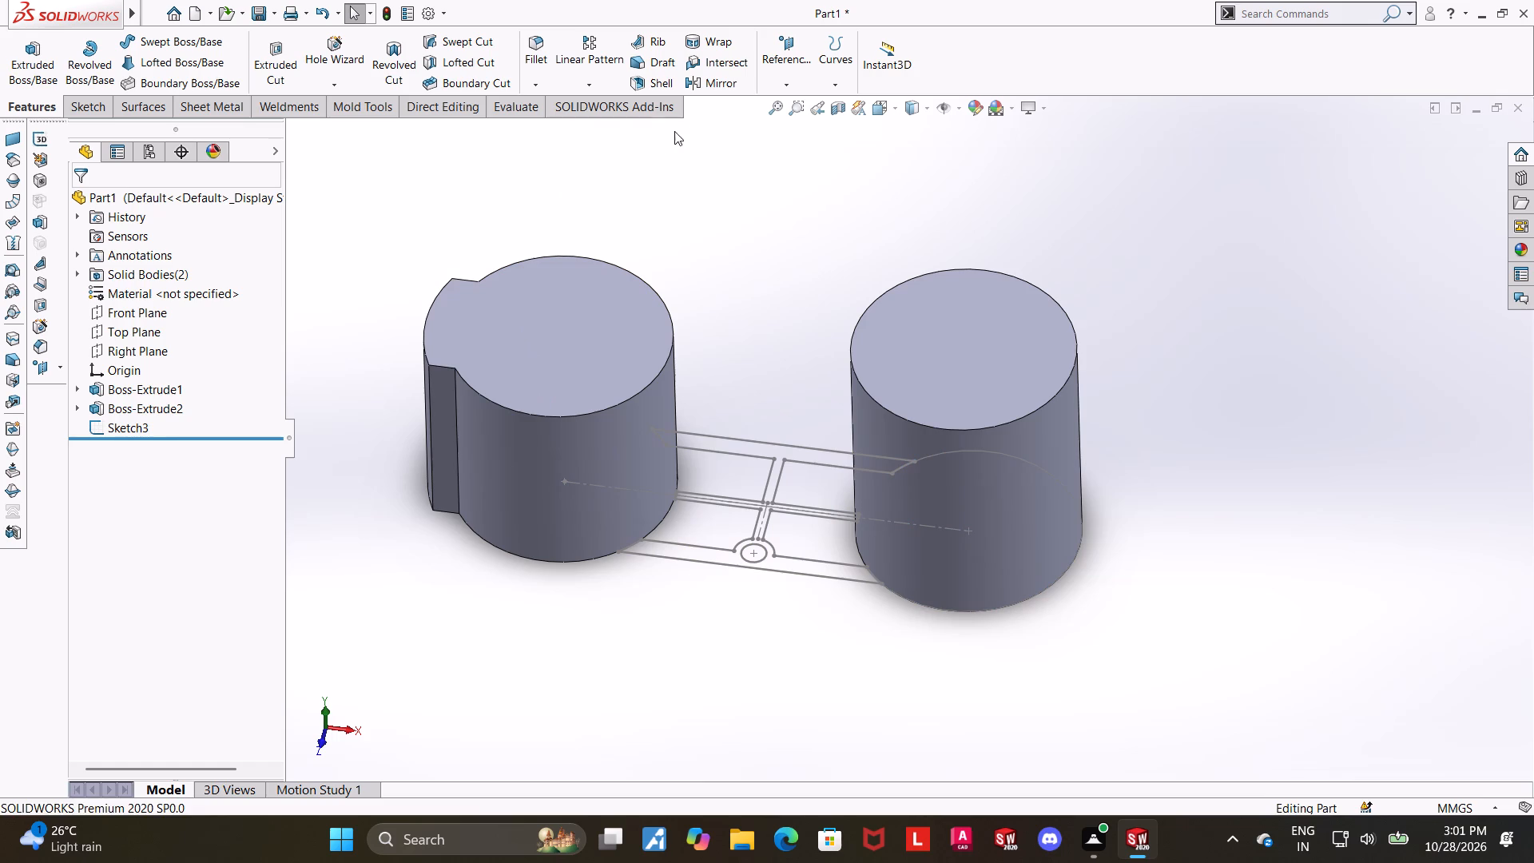
Reopen the wall and rib sketch for editing and view it normal to its plane.
click(109, 433)
click(118, 387)
click(126, 421)
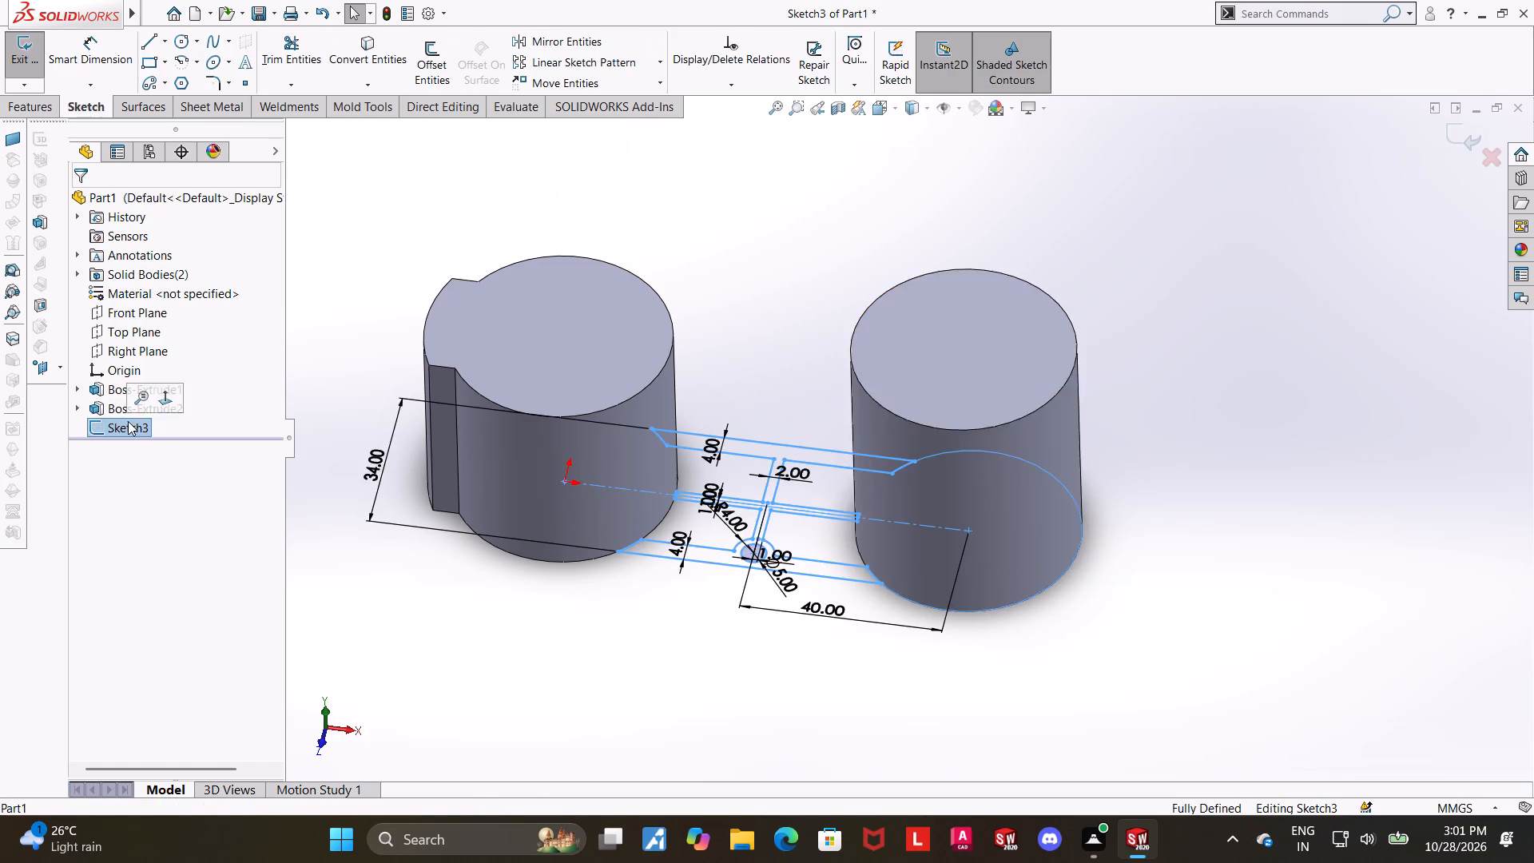
click(156, 404)
click(1084, 601)
Examine the endpoint where the lower wall's inner line meets the left boss.
scroll(878, 505, down, 6)
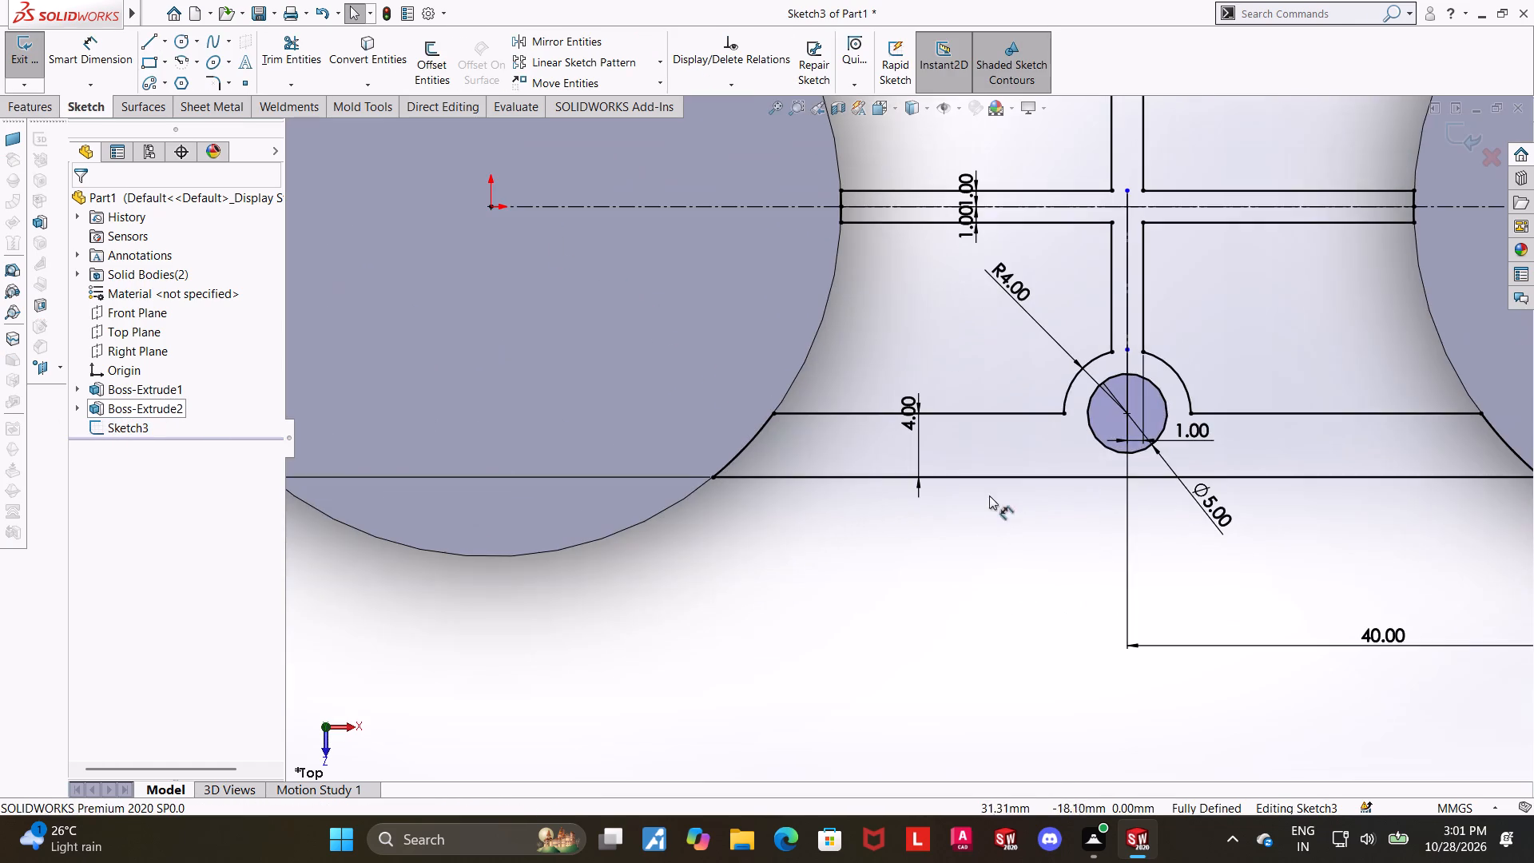
click(957, 635)
scroll(966, 425, down, 3)
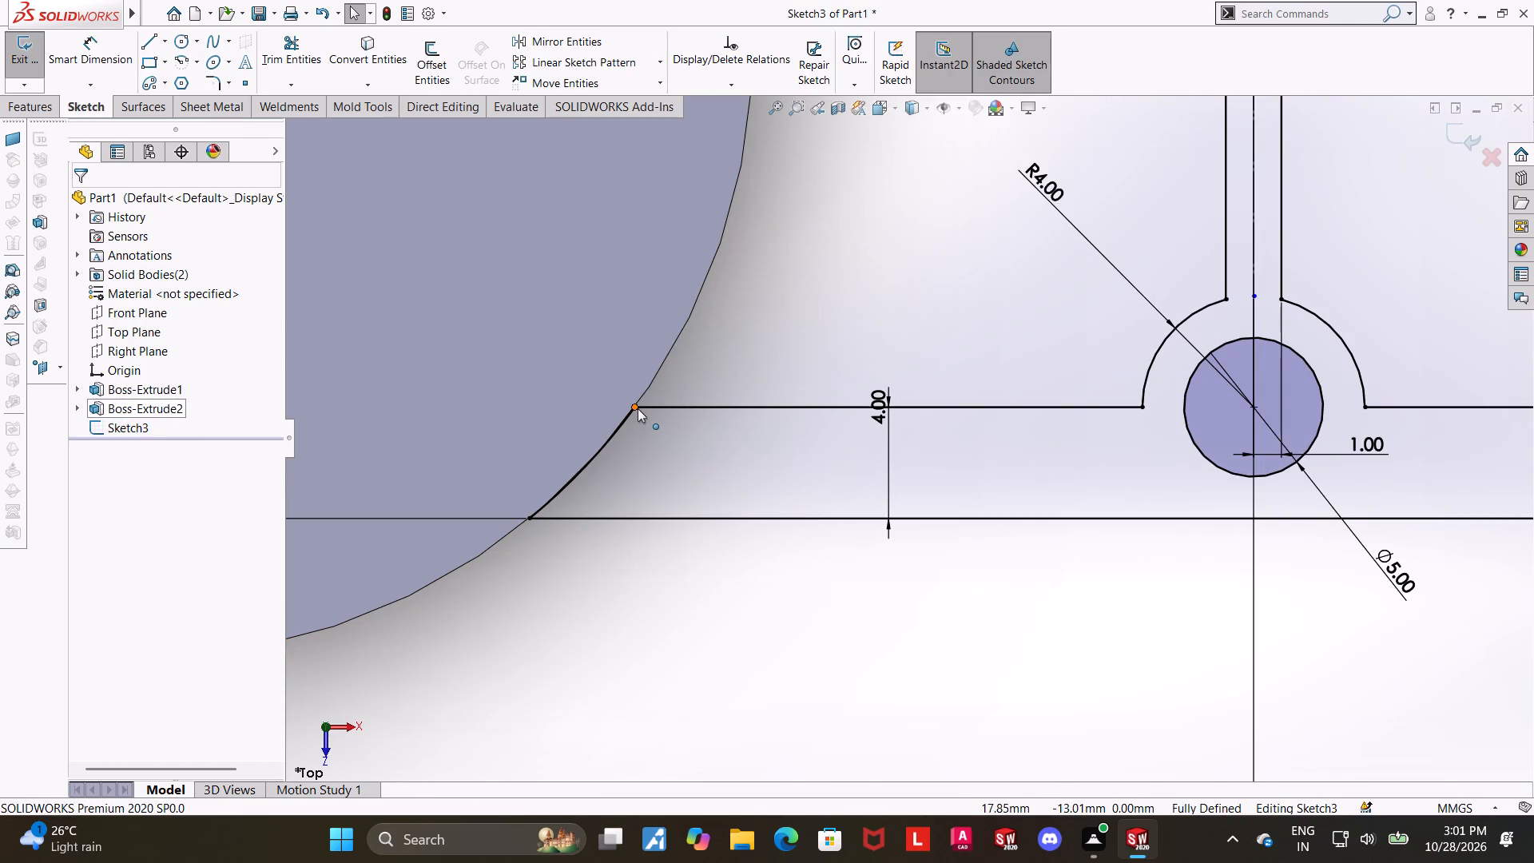
click(638, 408)
click(761, 606)
scroll(821, 626, up, 5)
click(873, 641)
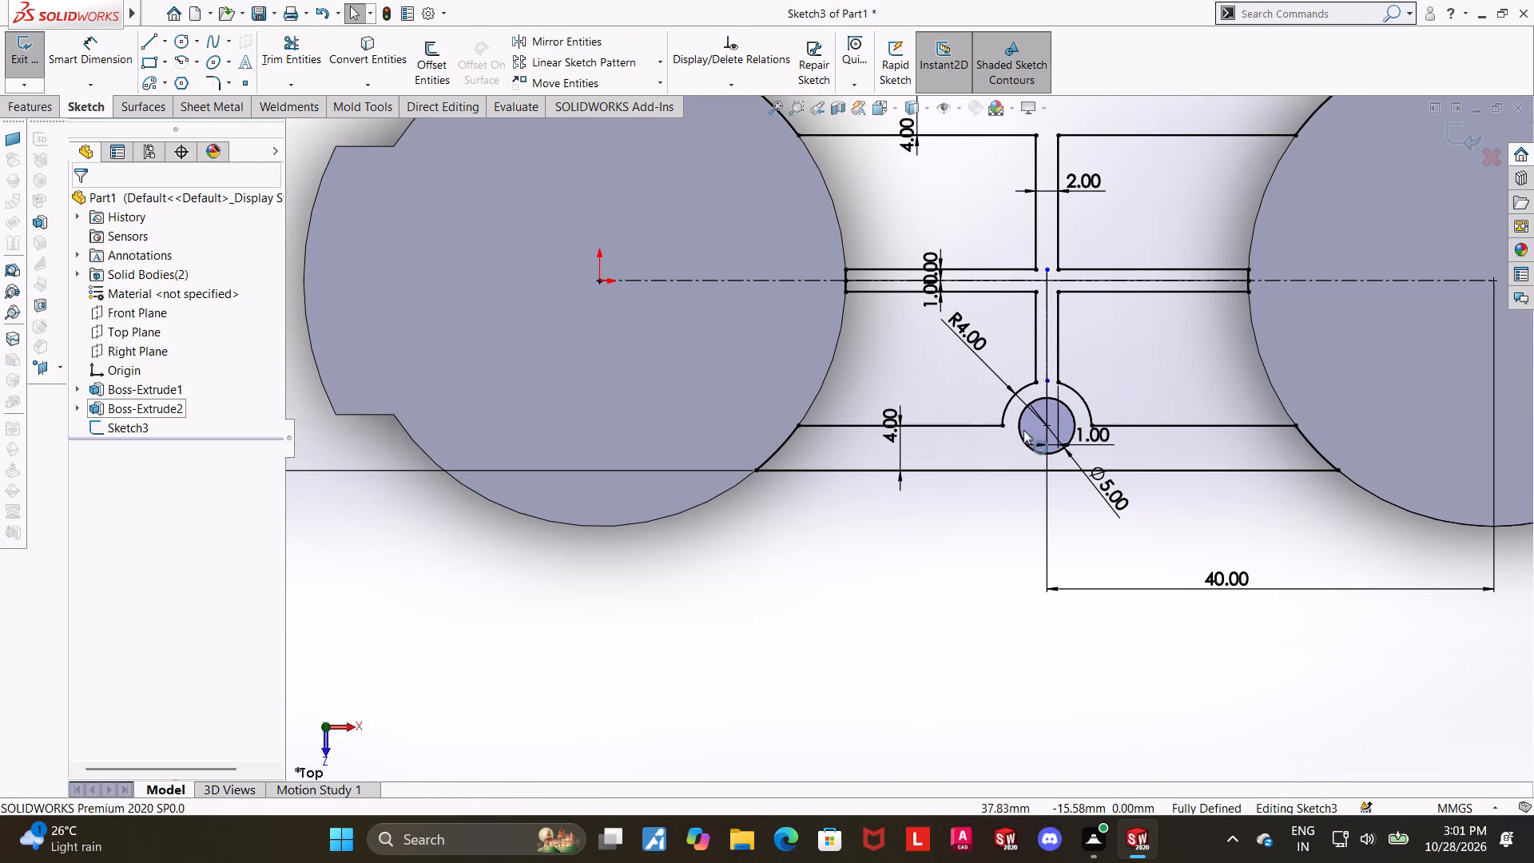
Examine the junction between the lower wall's inner line and the arc left of the vertical rib.
scroll(1023, 420, down, 5)
click(910, 439)
key(Escape)
key(Escape)
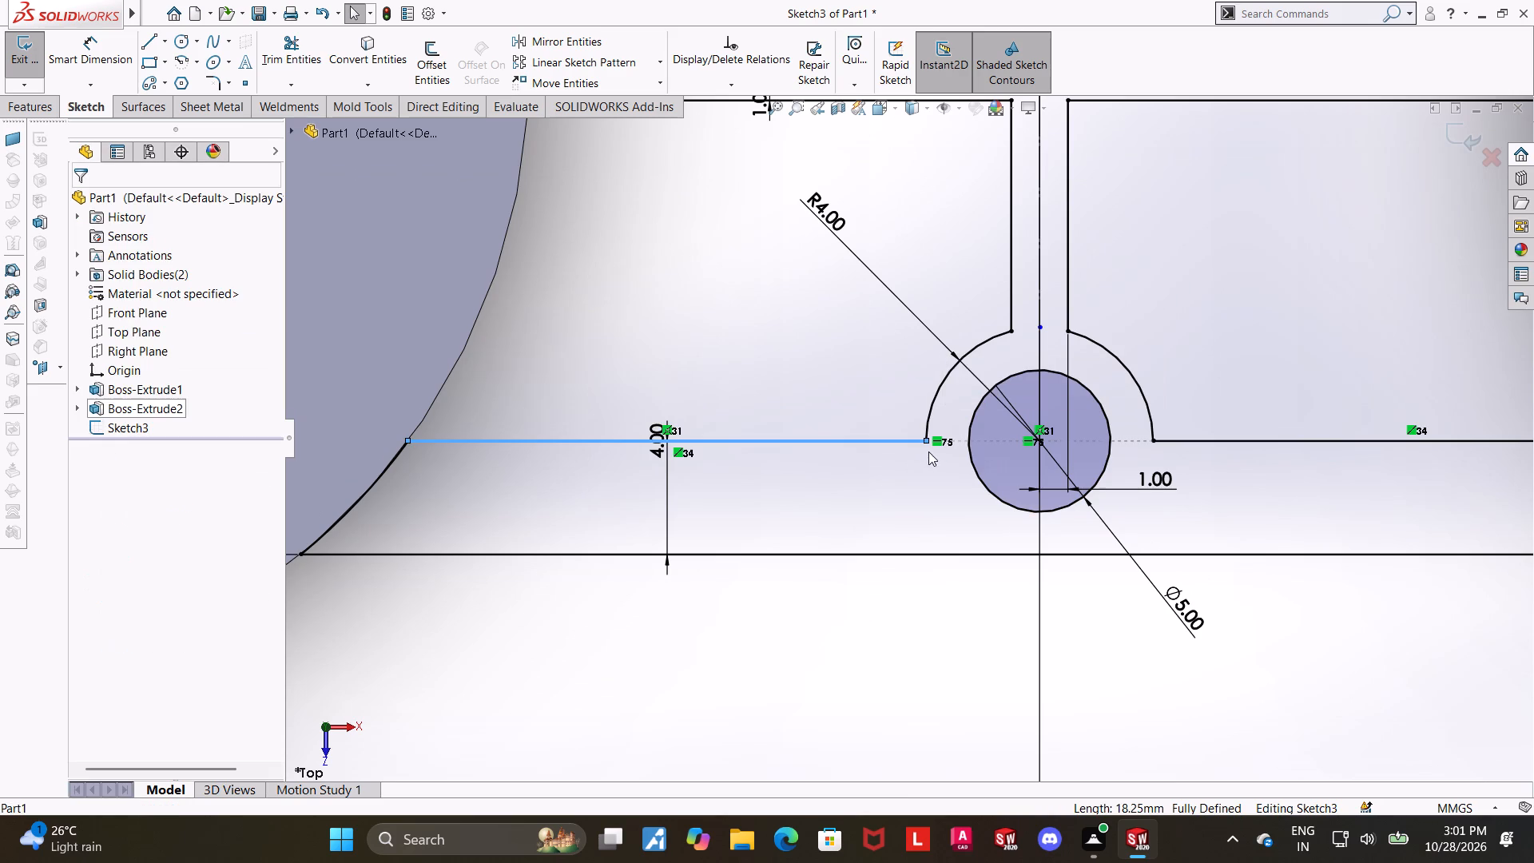
key(Escape)
click(944, 451)
ctrl+click(927, 427)
click(940, 491)
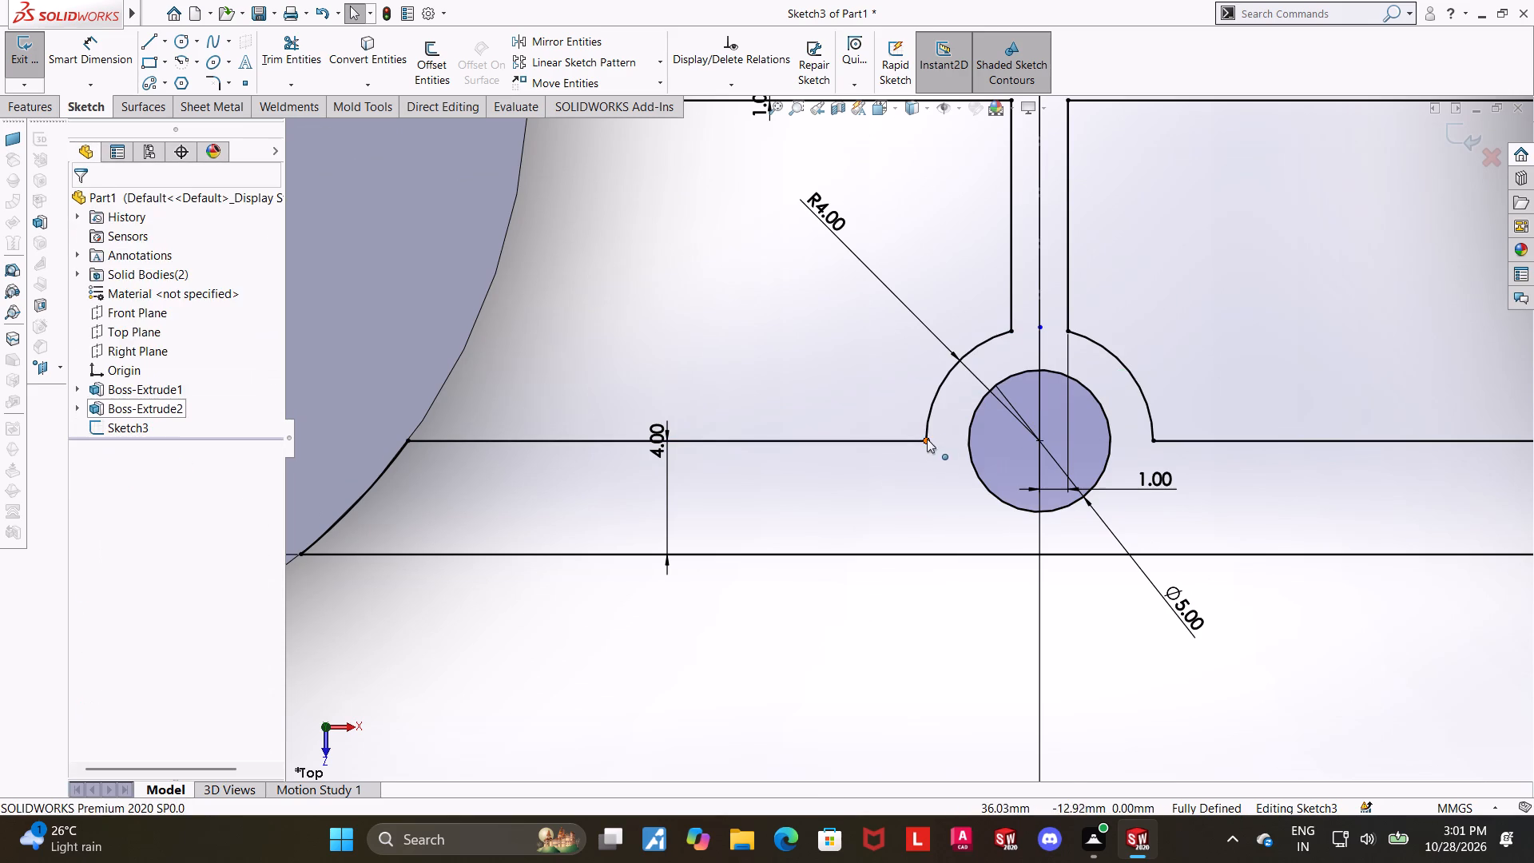
click(927, 439)
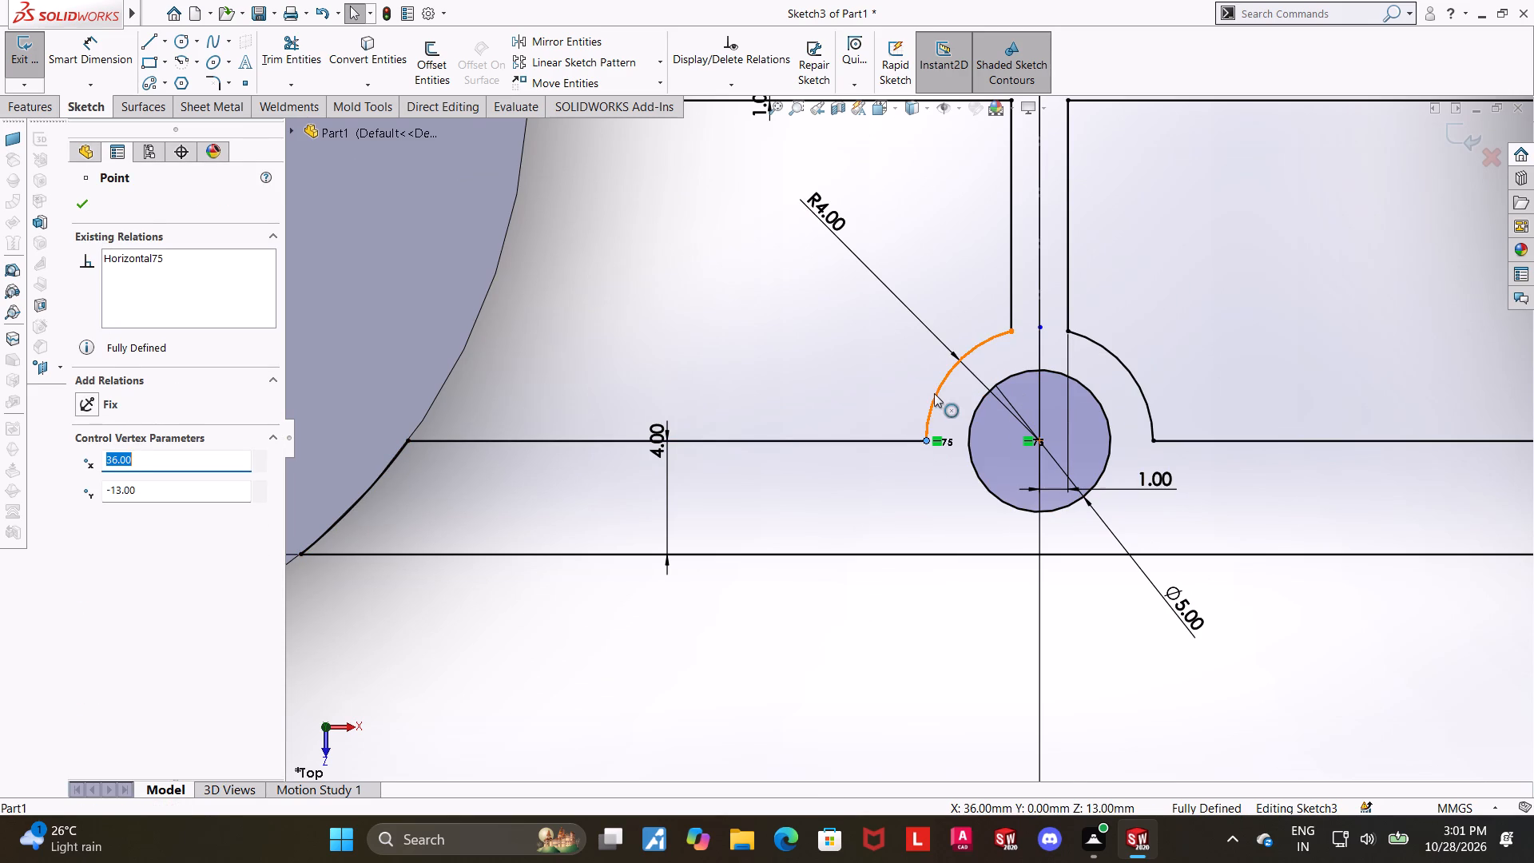
ctrl+click(934, 393)
click(860, 657)
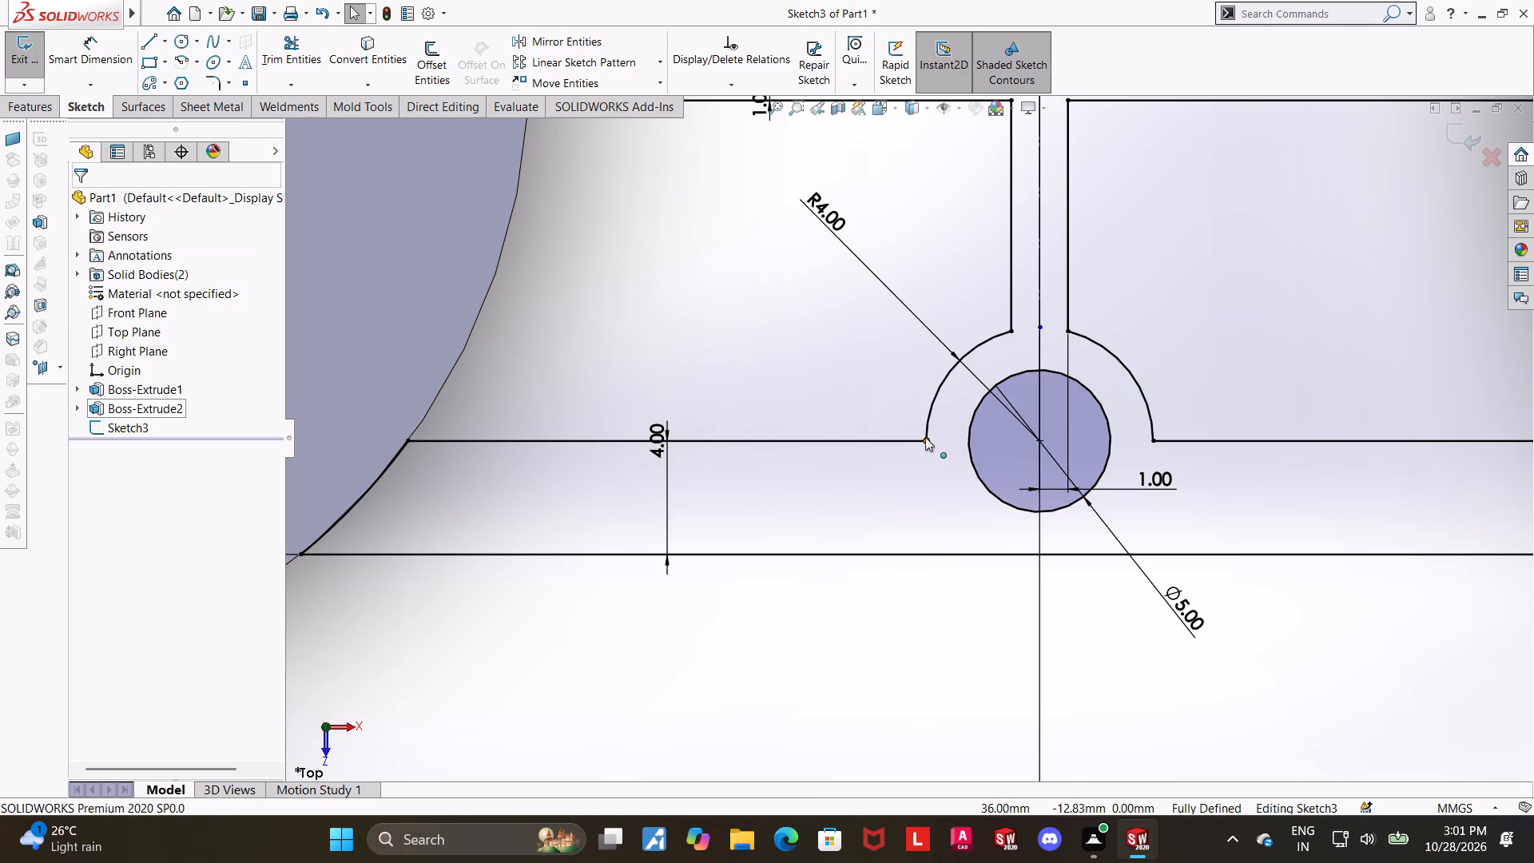
Check the endpoints of the lower wall's inner line against the arc and left boss, and exit the sketch.
drag(925, 437, 830, 441)
click(858, 734)
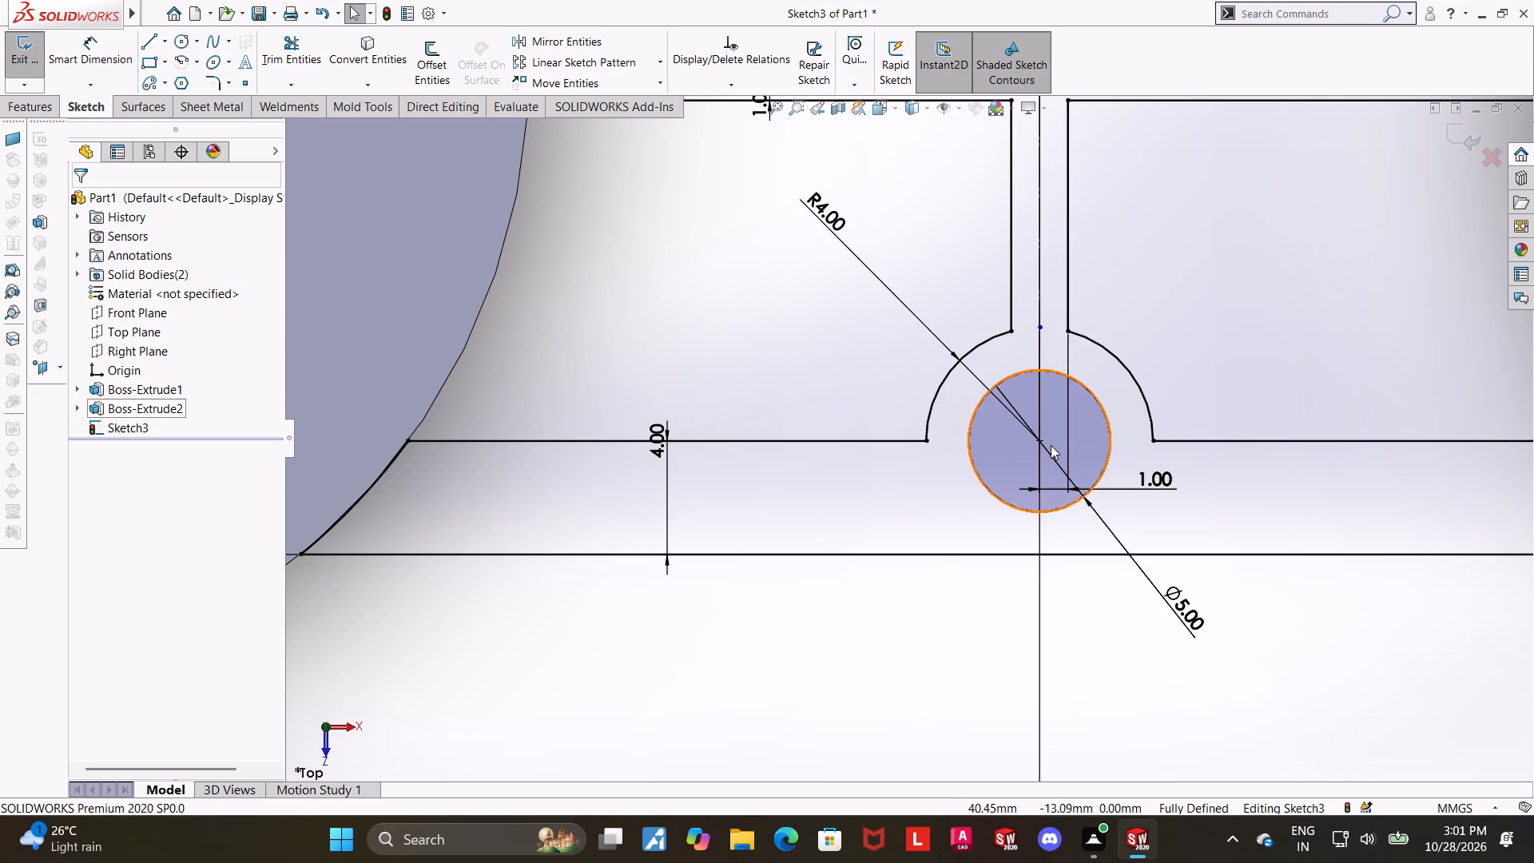
click(1039, 443)
ctrl+click(928, 443)
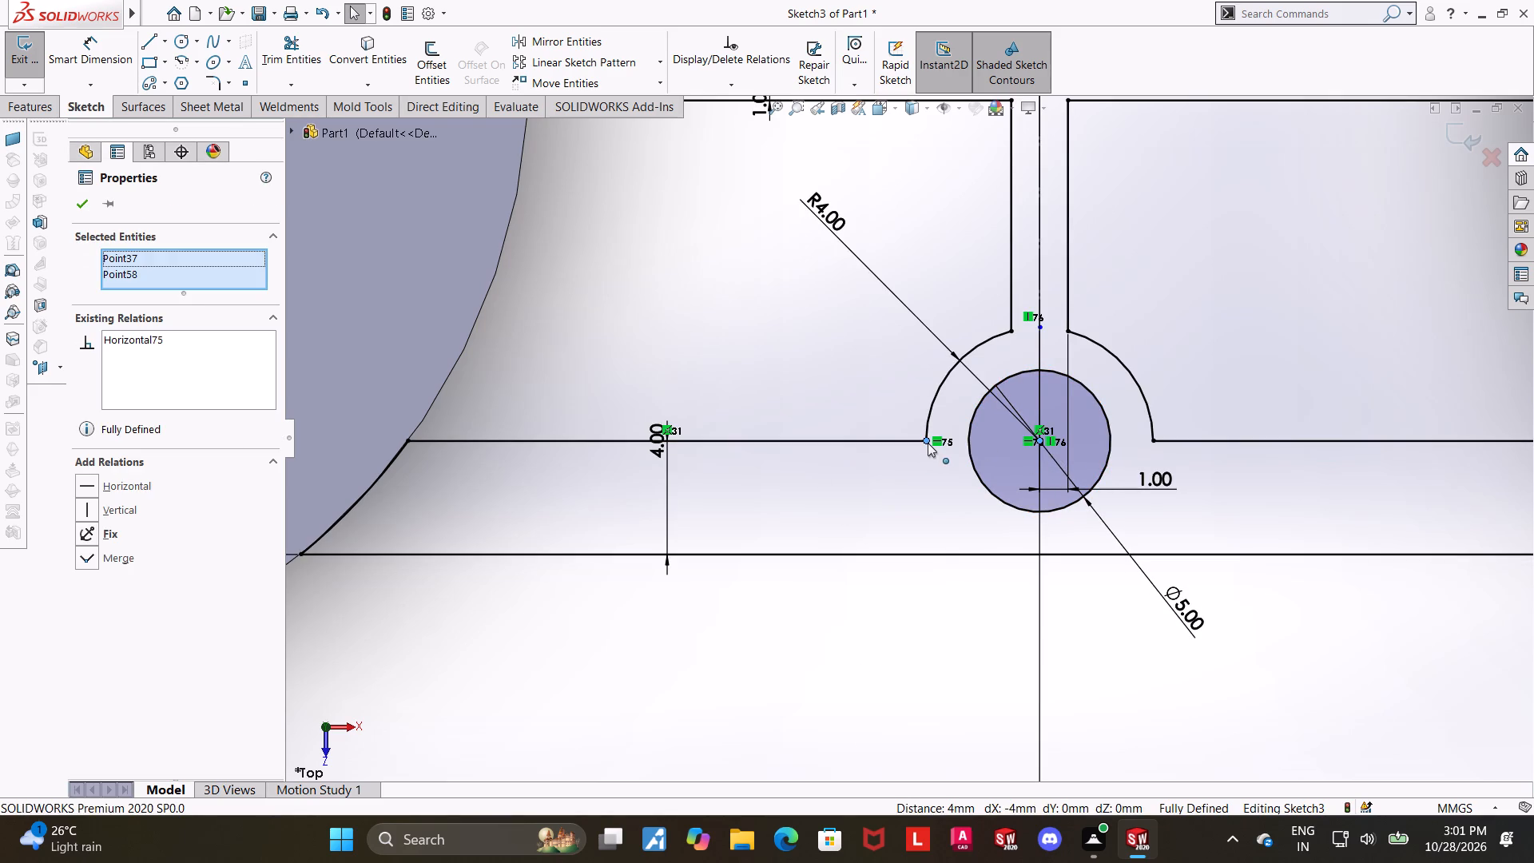
click(875, 676)
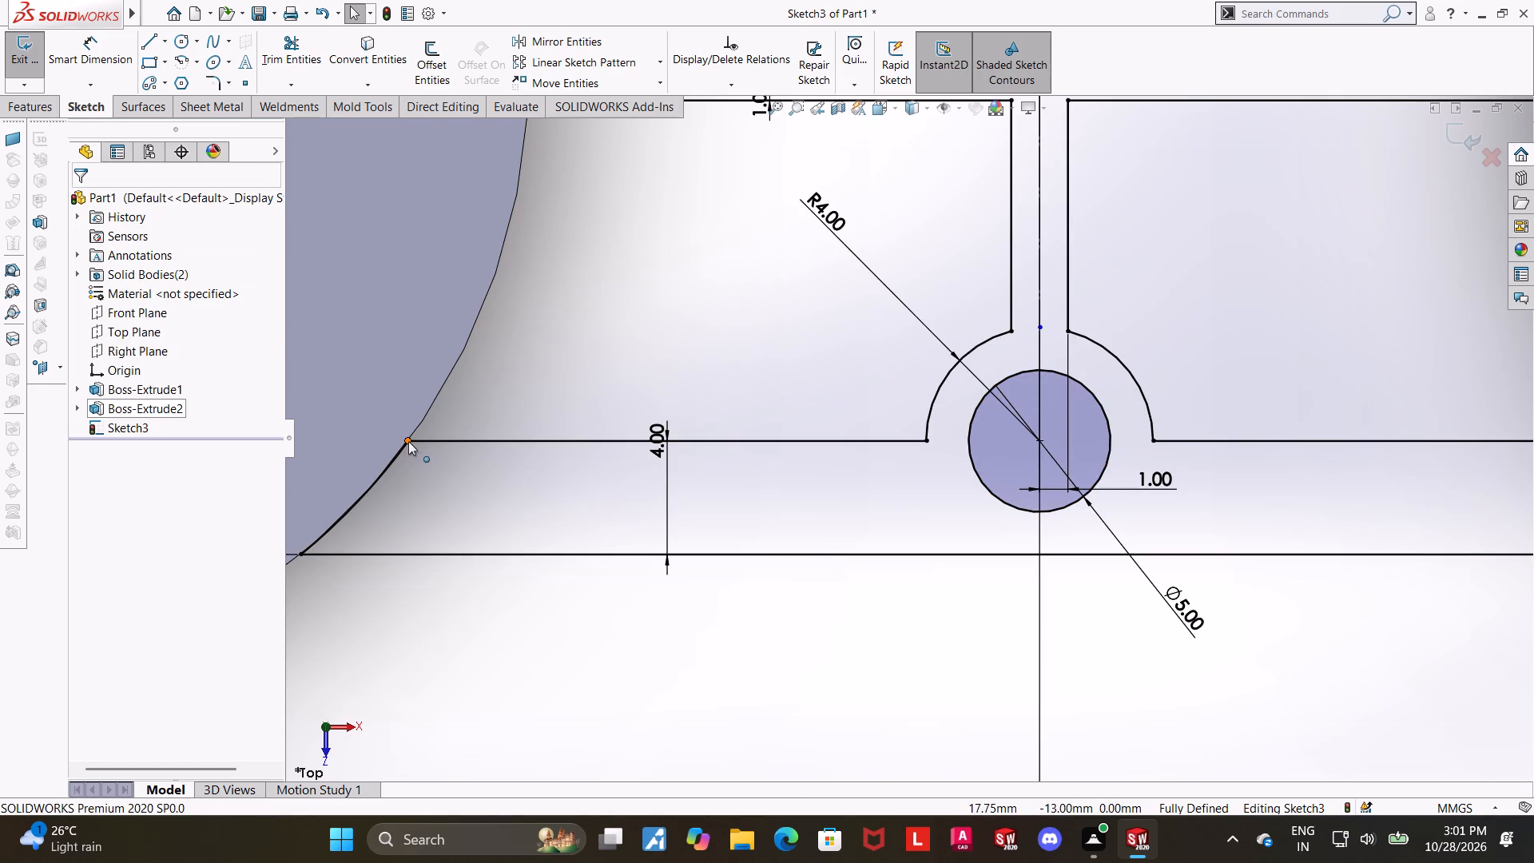
drag(408, 441, 382, 435)
scroll(439, 483, up, 6)
key(Escape)
key(Escape)
key(Escape)
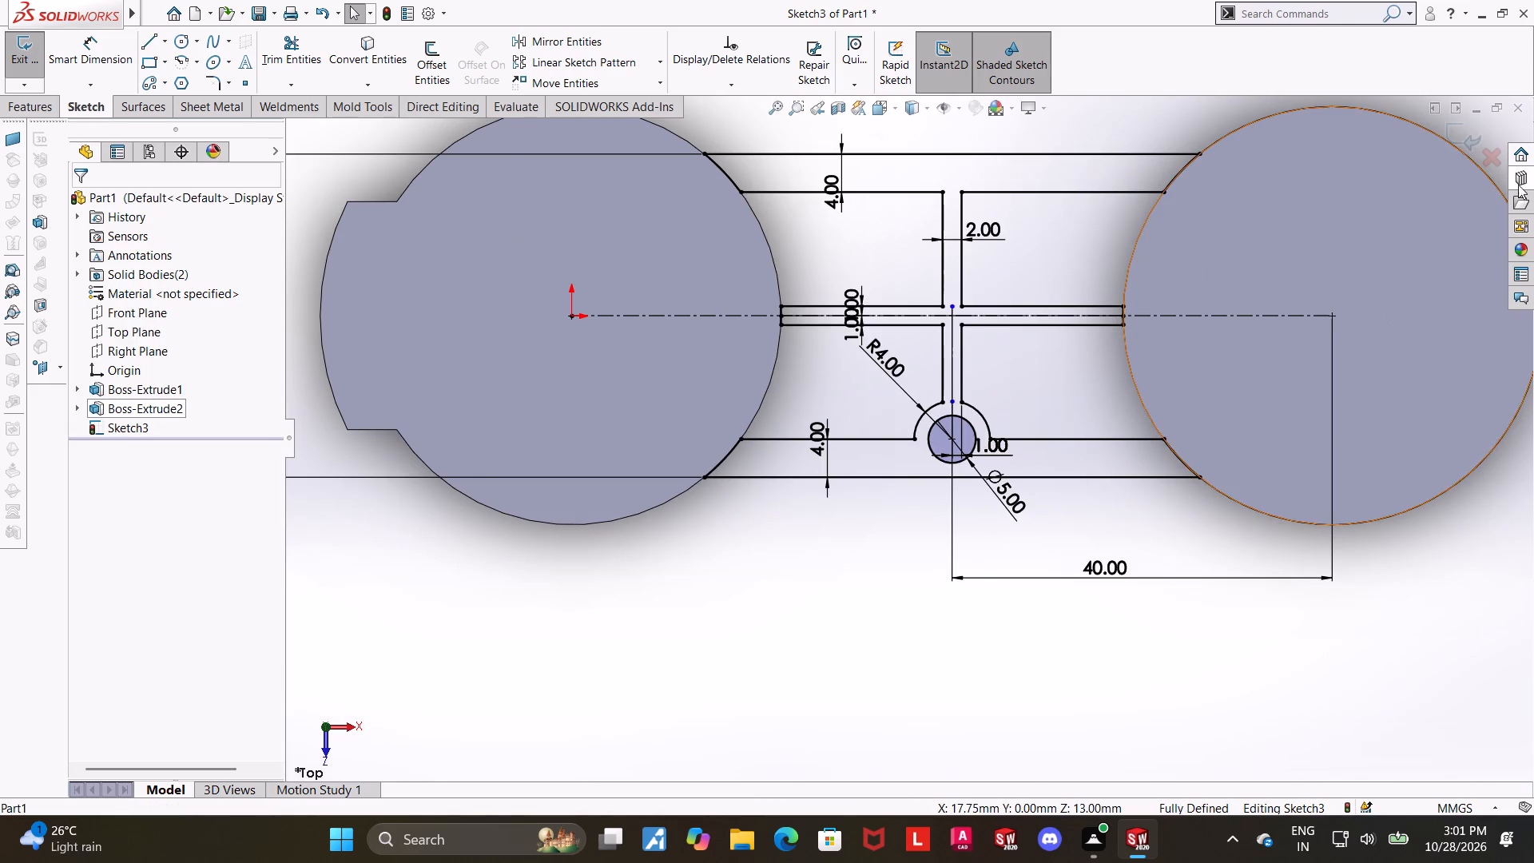
click(1448, 131)
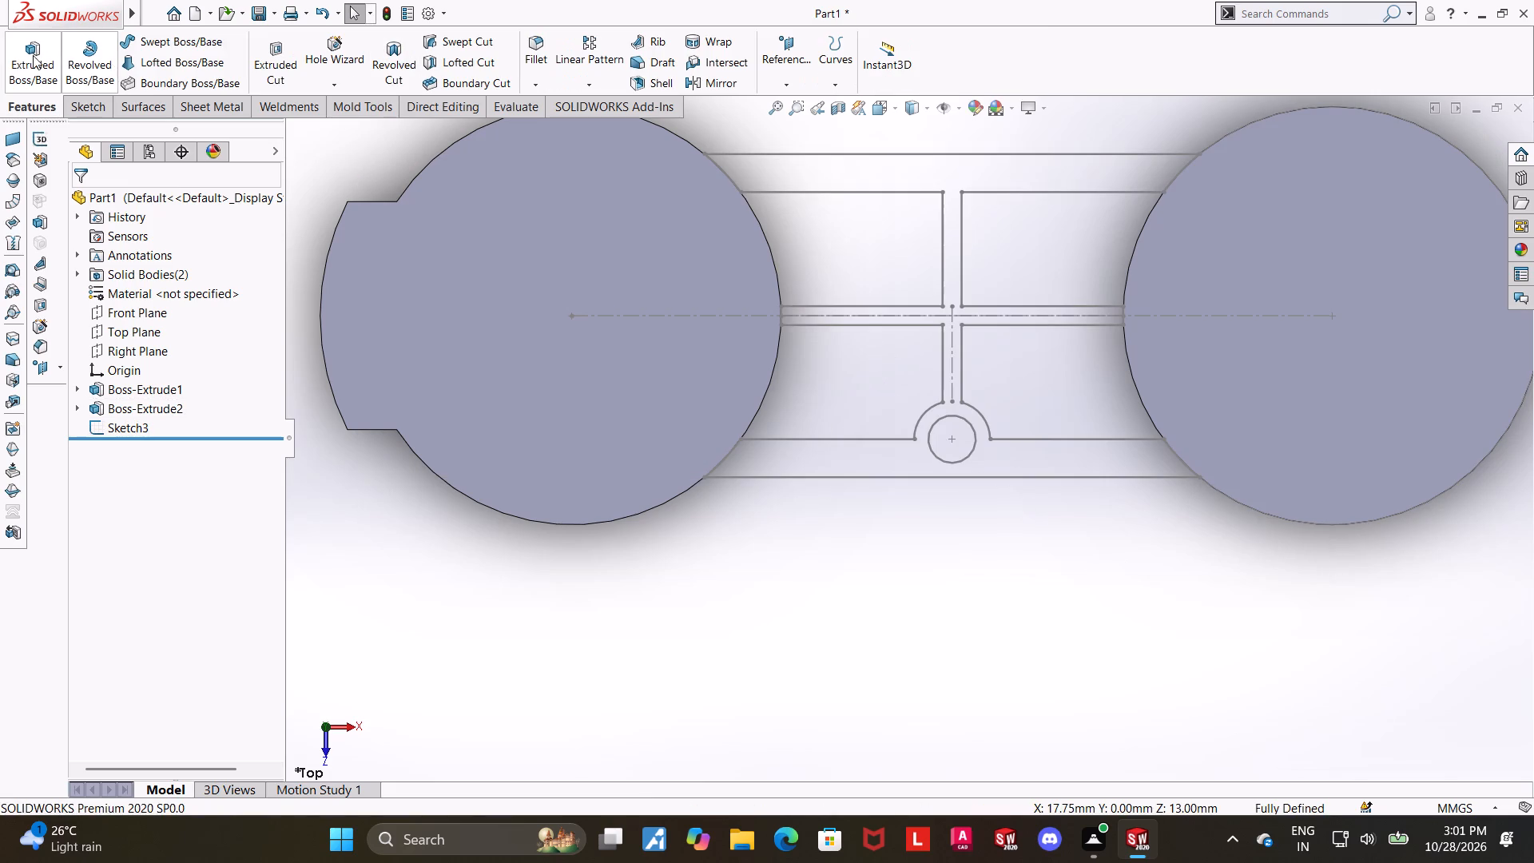
Extrude the wall and rib region of the sketch, excluding the hole, to a blind depth of 40 mm with the result merged.
click(17, 53)
click(821, 457)
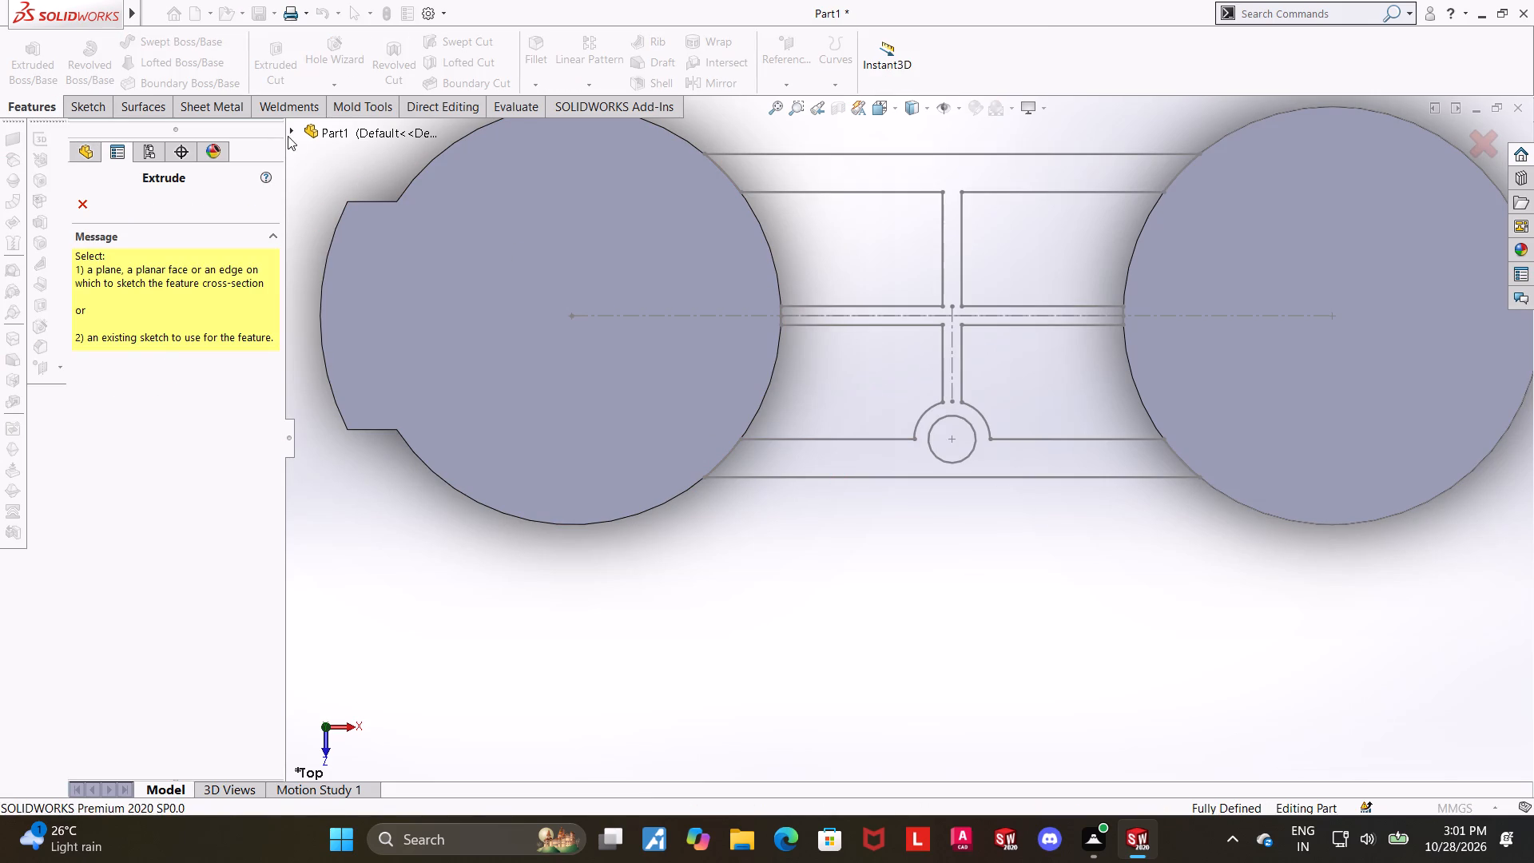
click(288, 134)
click(334, 360)
click(857, 457)
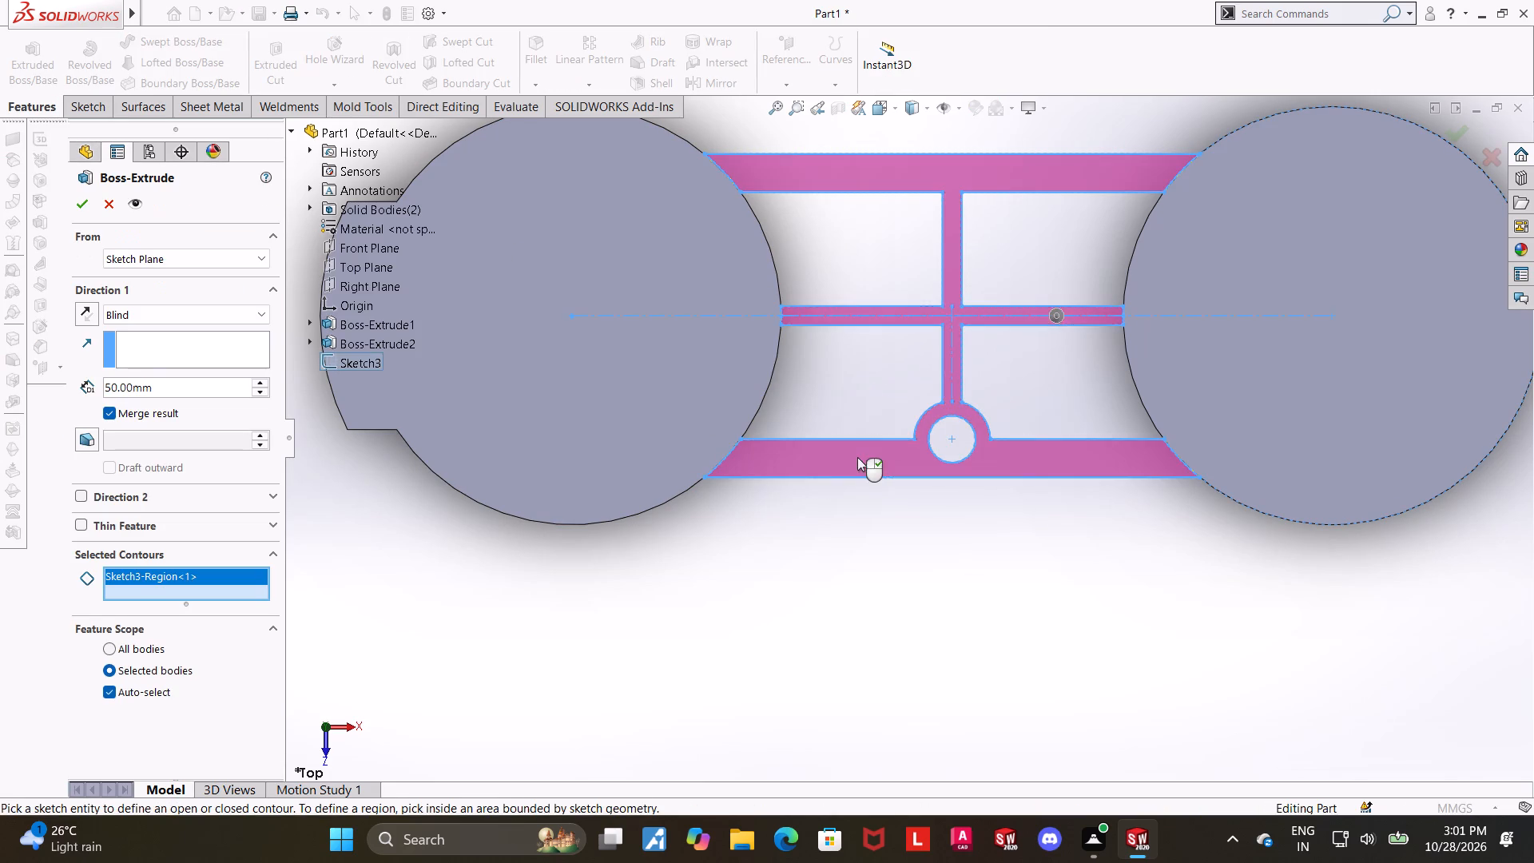
middle_drag(949, 588, 944, 381)
scroll(944, 381, up, 5)
scroll(328, 471, down, 1)
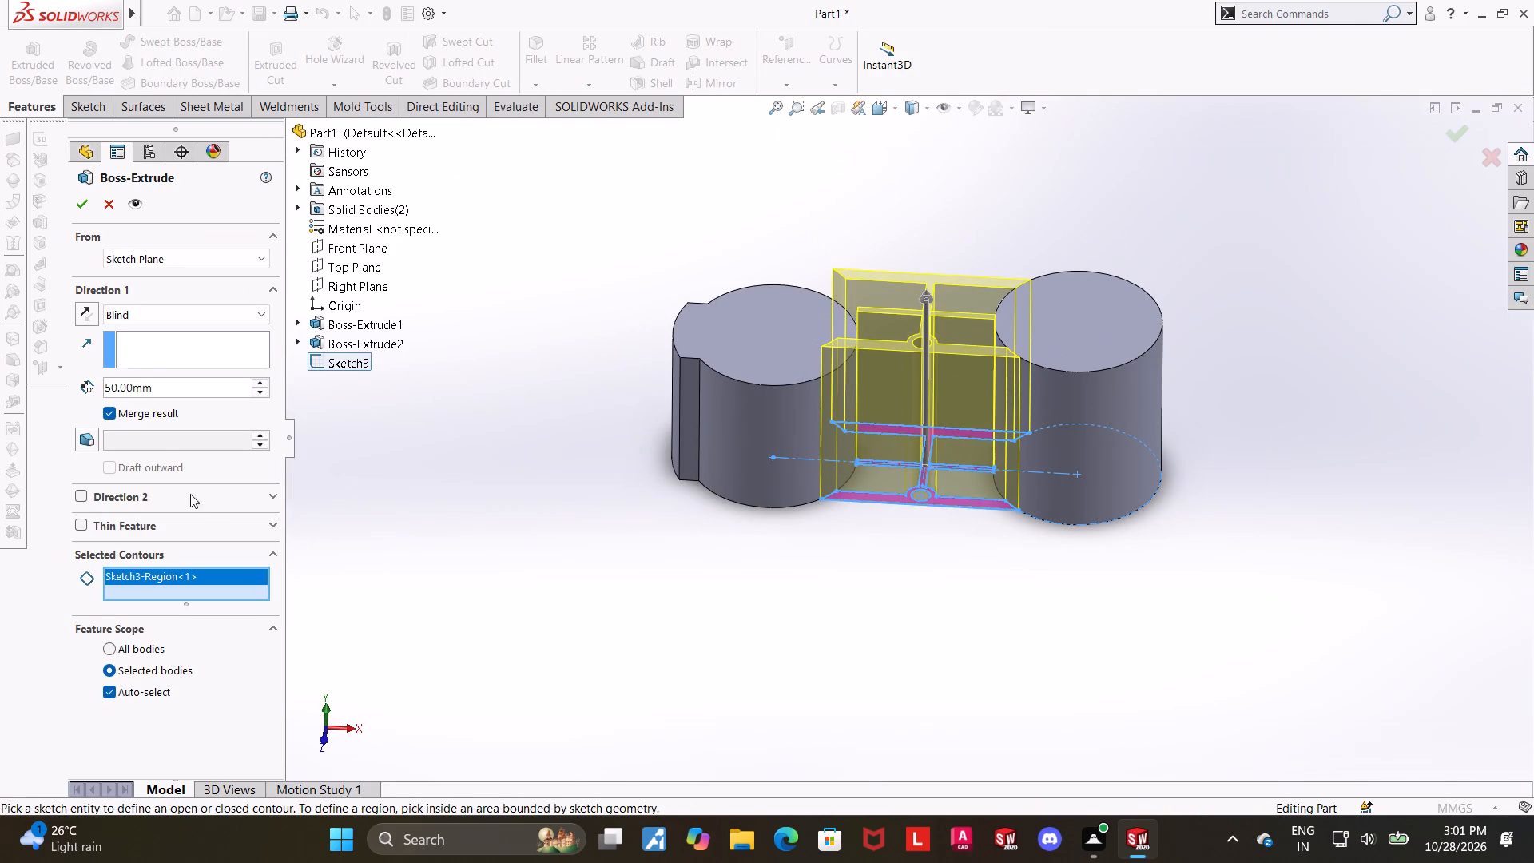
drag(168, 390, 0, 387)
text(40)
key(Return)
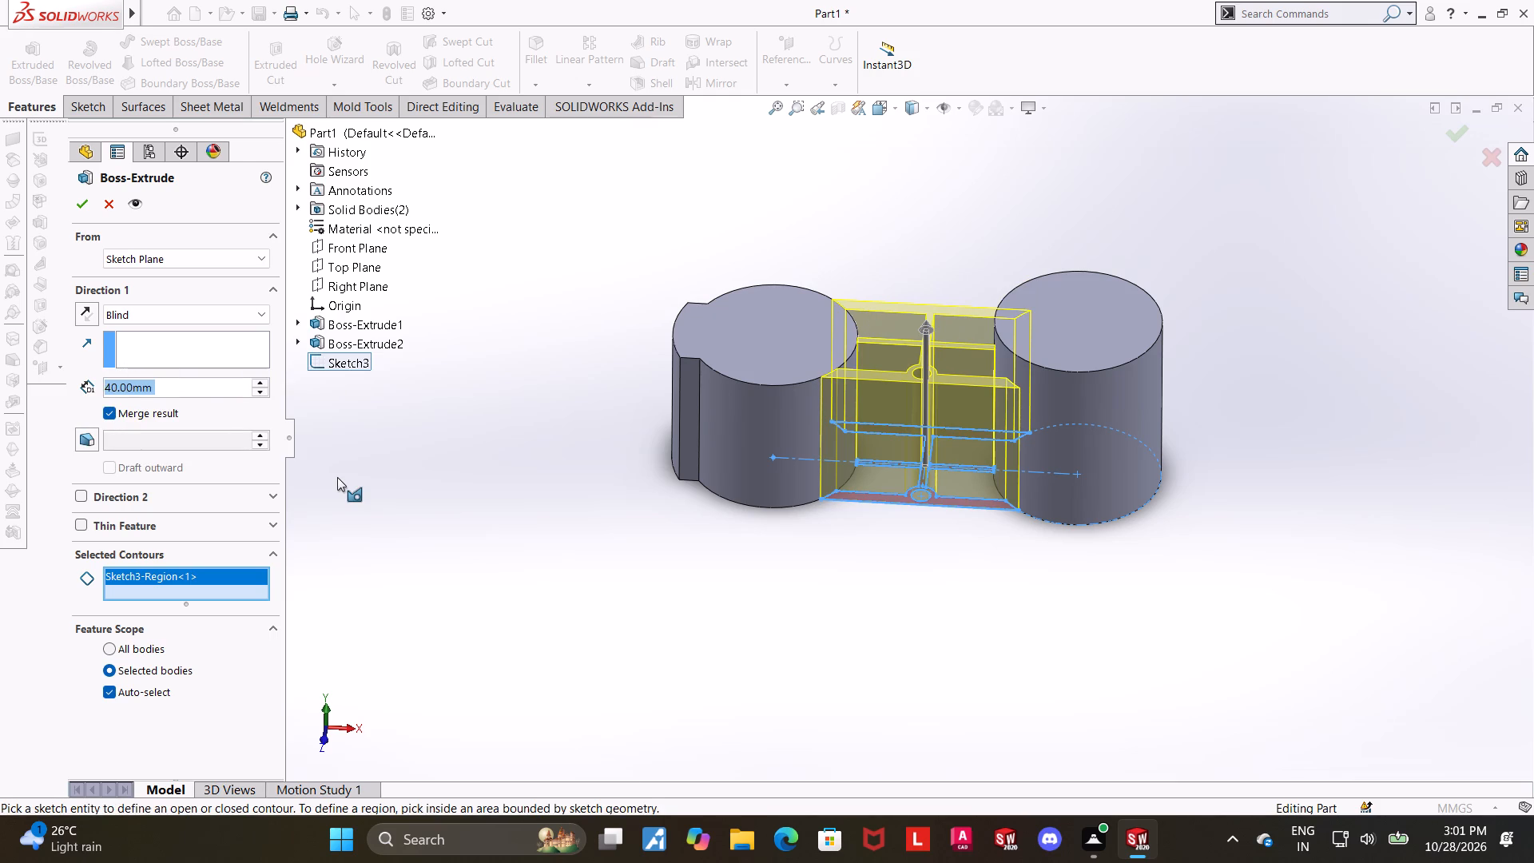
scroll(510, 454, up, 1)
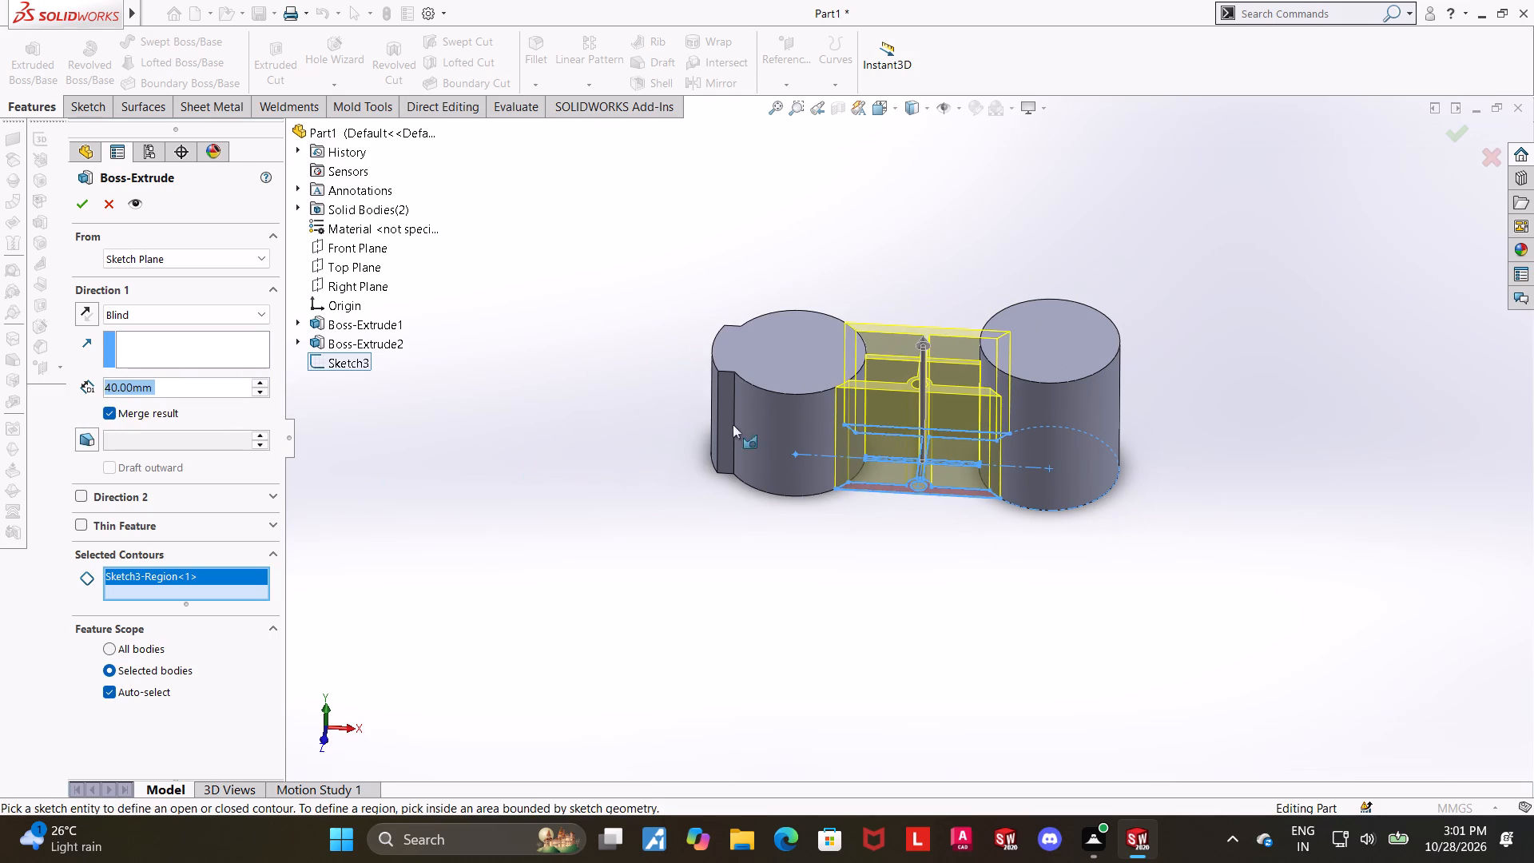
scroll(1063, 353, down, 3)
middle_drag(809, 400, 807, 430)
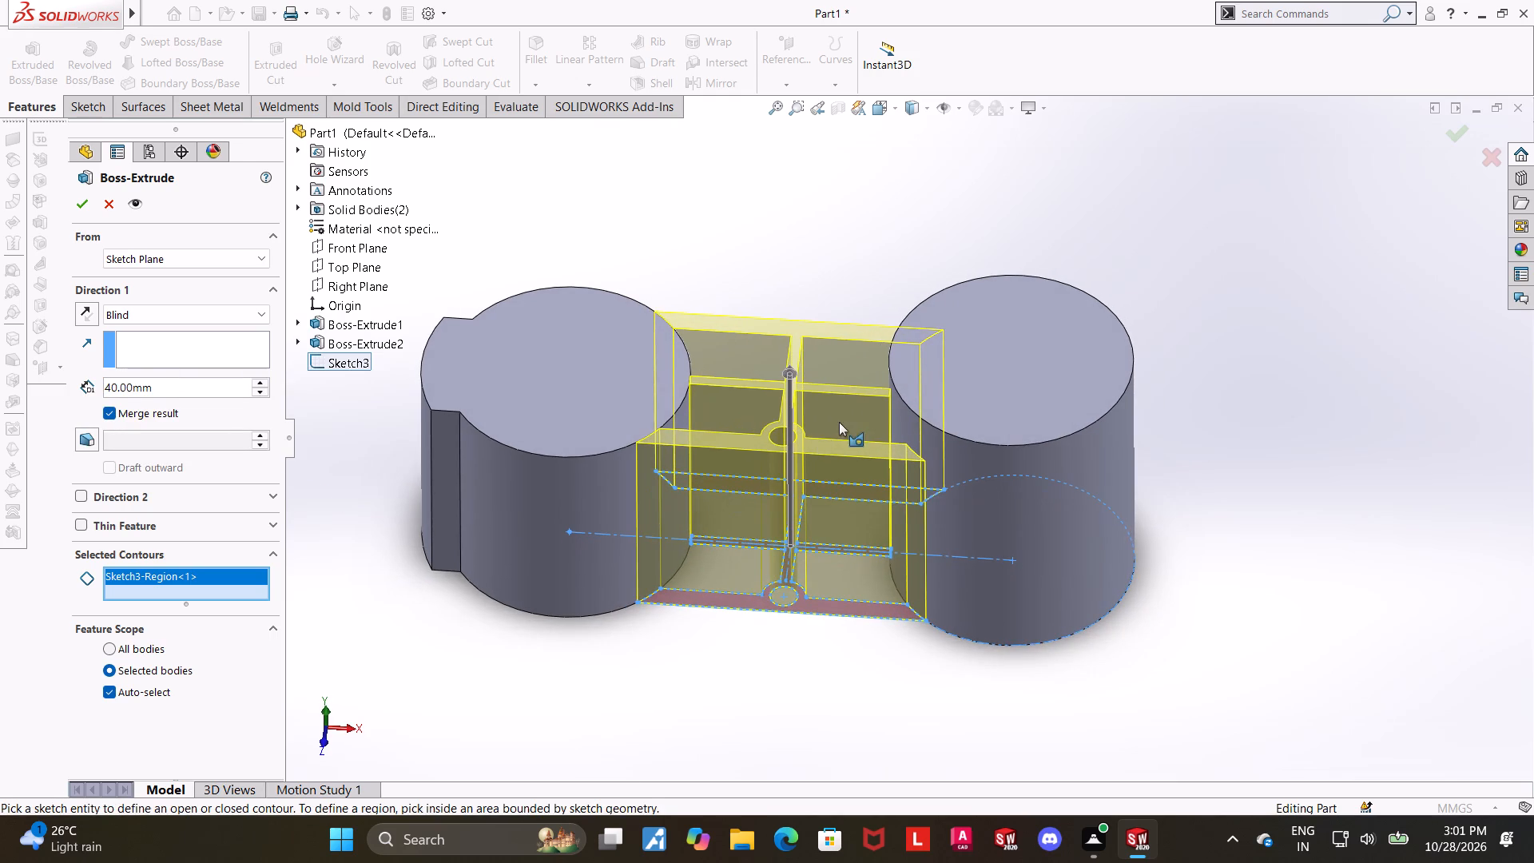
middle_drag(781, 334, 773, 426)
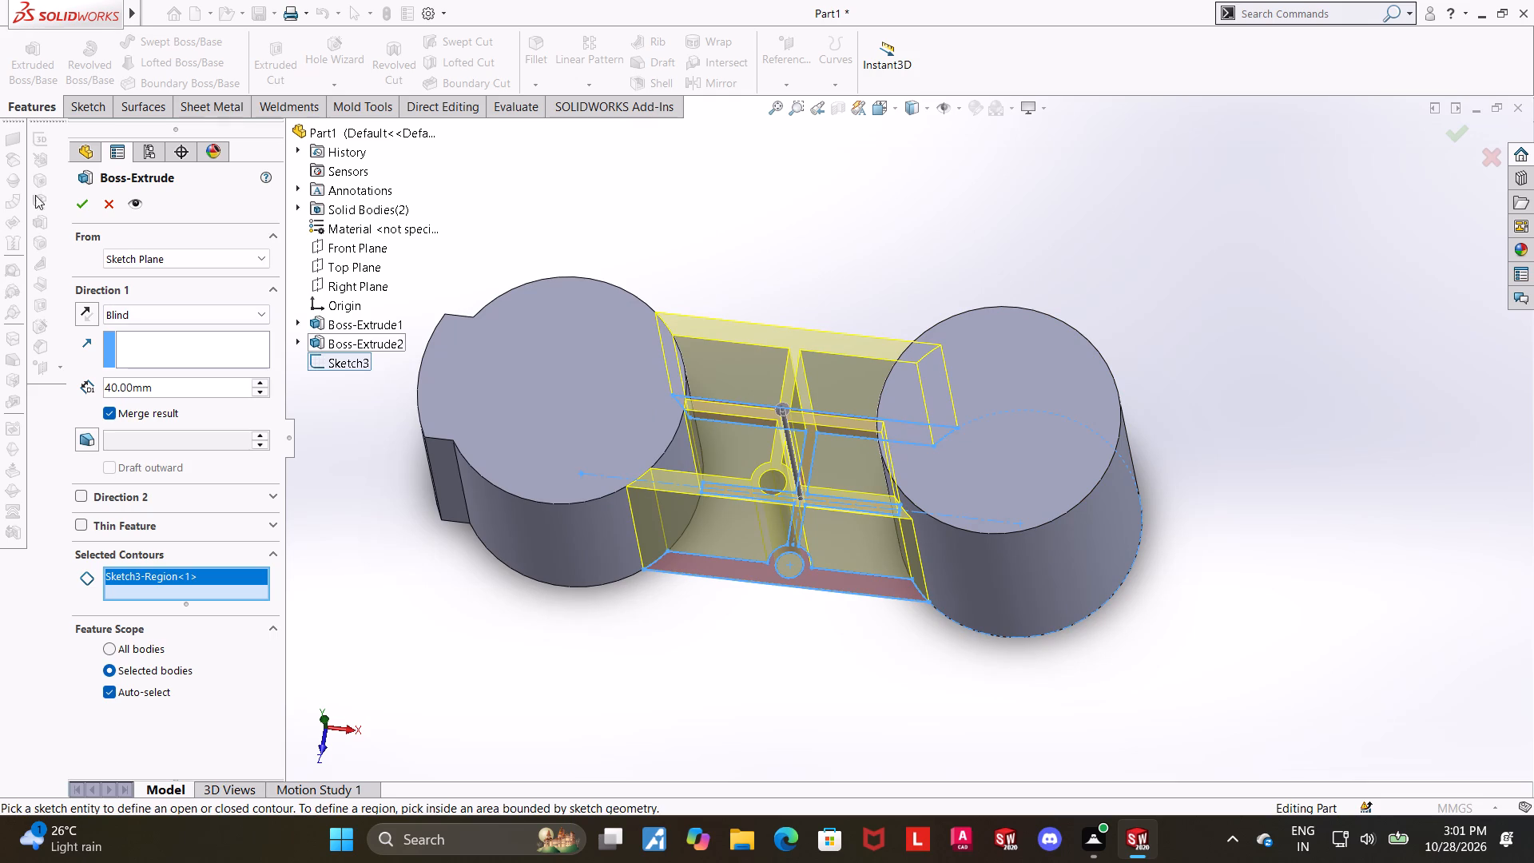
click(80, 211)
click(625, 596)
Fillet the four vertical inner corner edges where the walls meet the two bosses with a symmetric 2 mm radius.
middle_drag(787, 556, 902, 582)
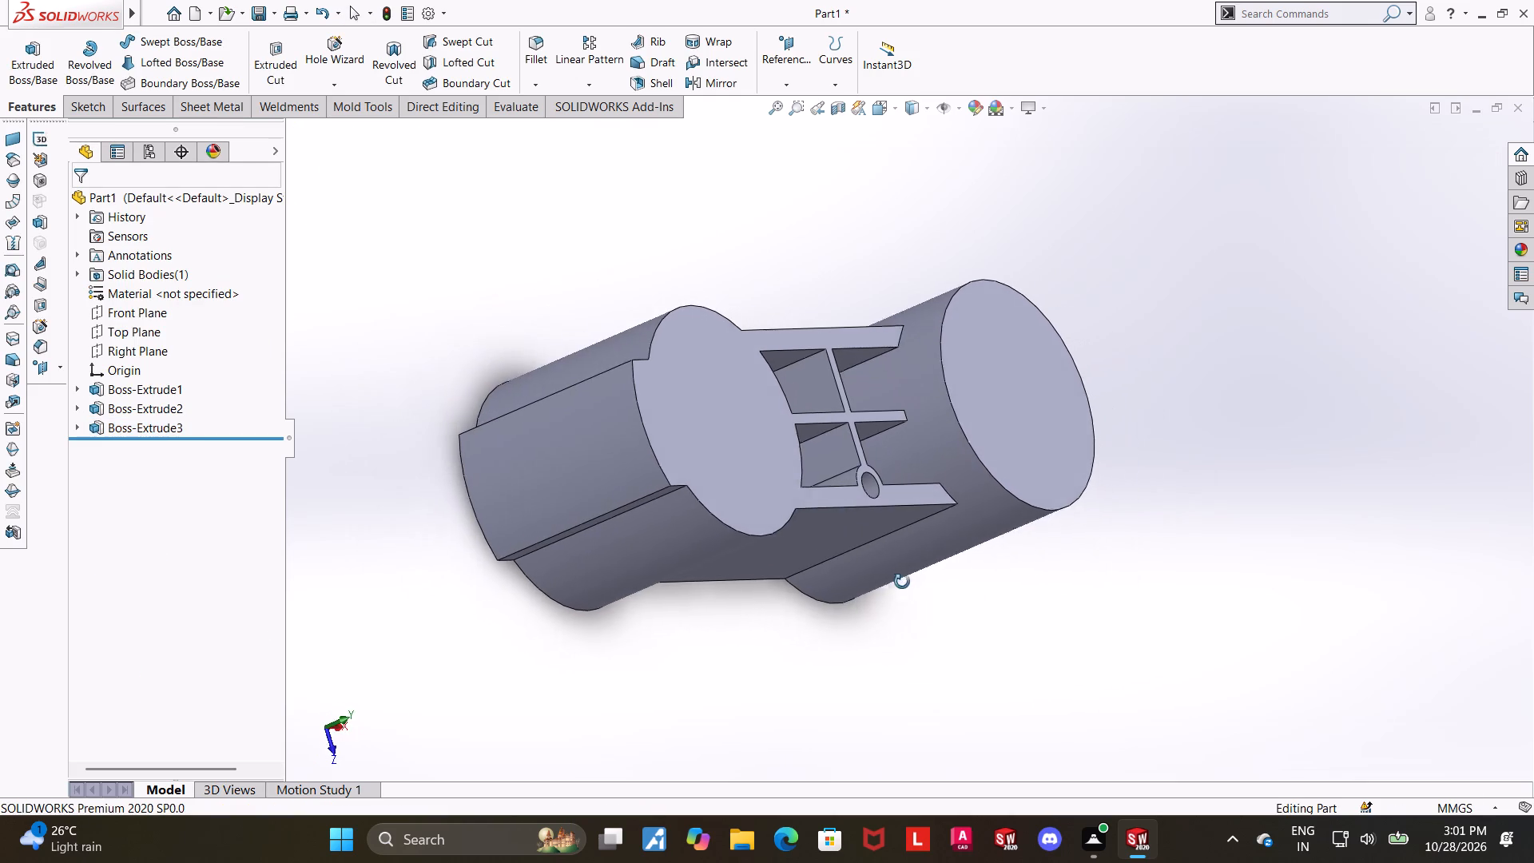
middle_drag(902, 582, 819, 588)
scroll(859, 460, down, 3)
middle_drag(846, 467, 817, 495)
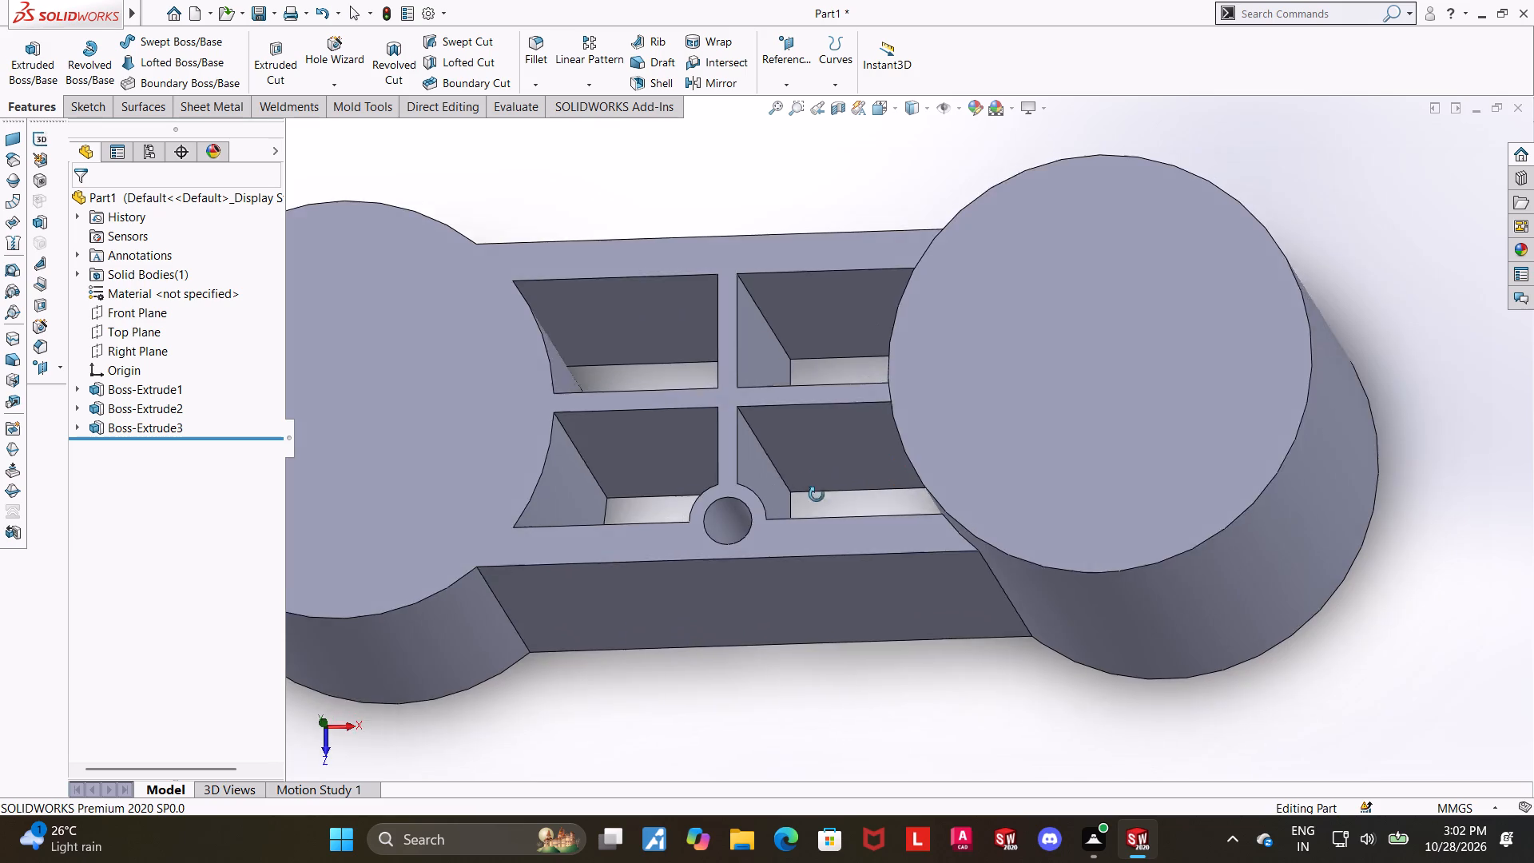
middle_drag(817, 495, 809, 497)
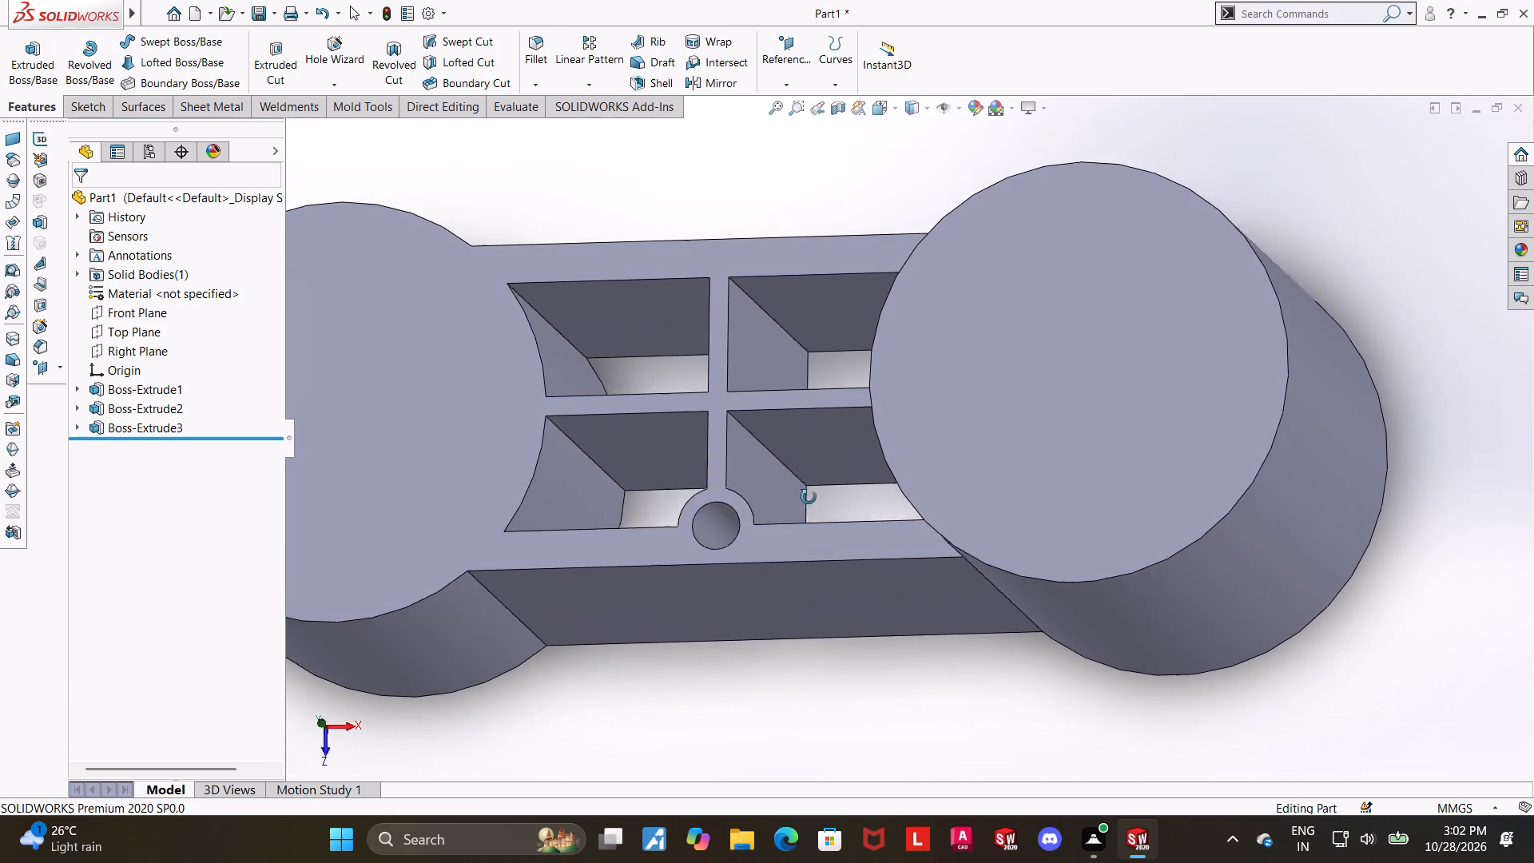
middle_drag(809, 497, 795, 513)
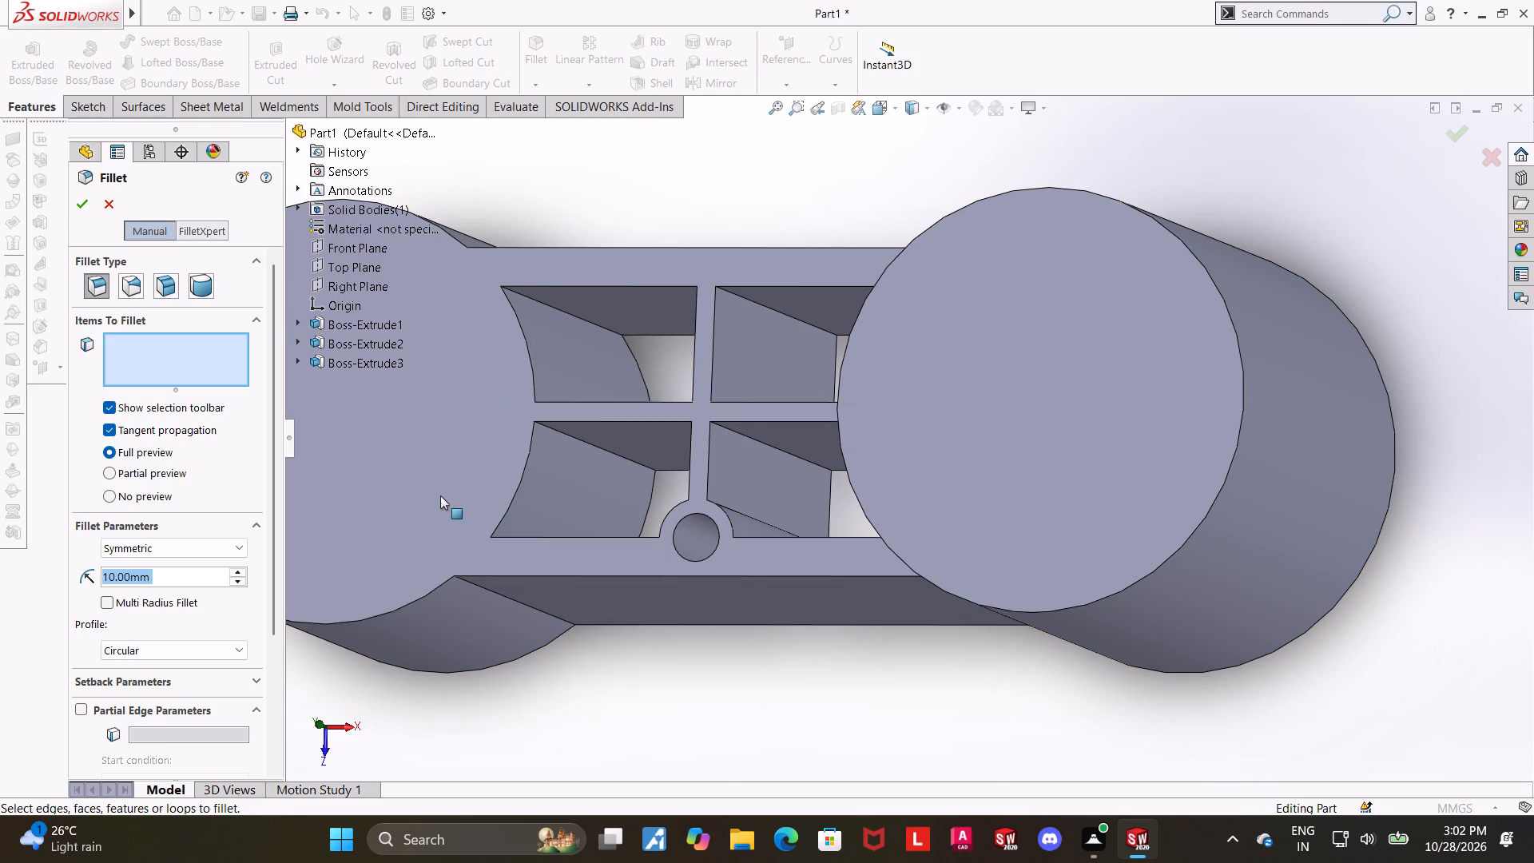
key(2)
key(Return)
middle_drag(658, 457, 678, 642)
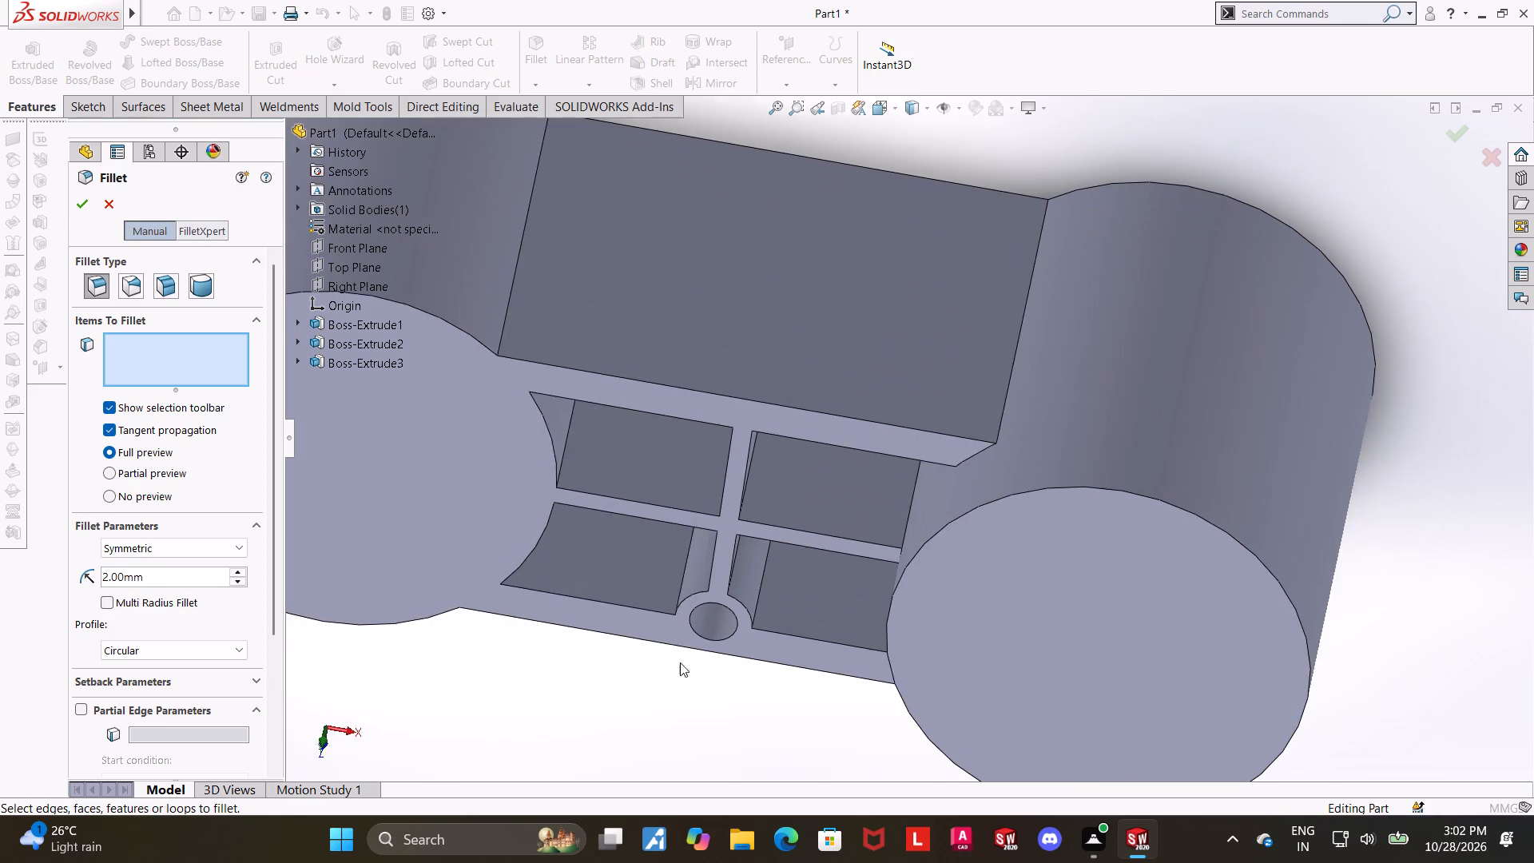
middle_drag(626, 587, 578, 529)
click(579, 525)
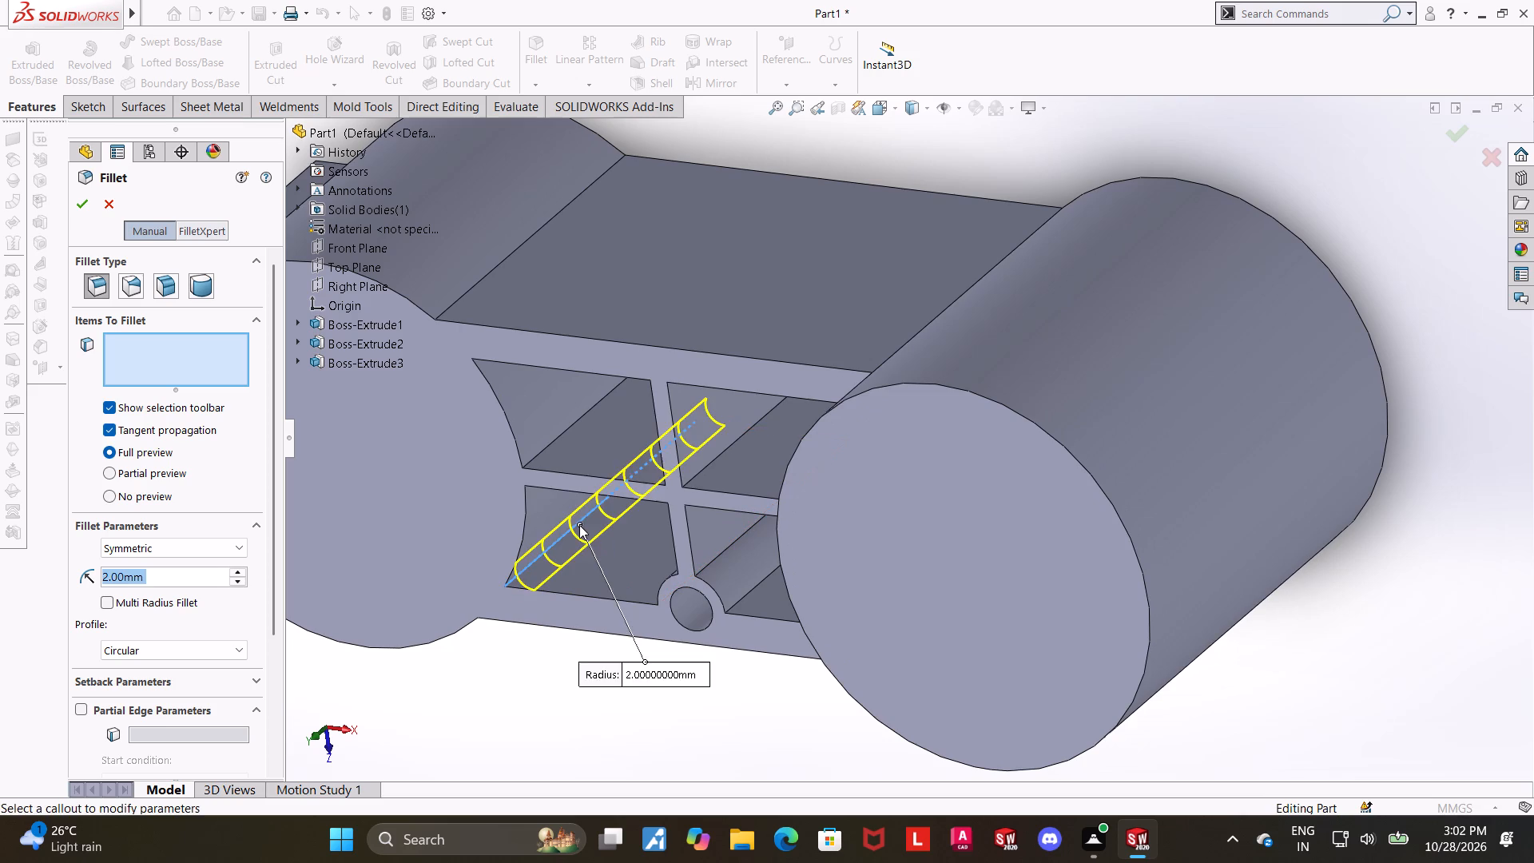
middle_drag(578, 522, 591, 429)
middle_drag(586, 384, 588, 330)
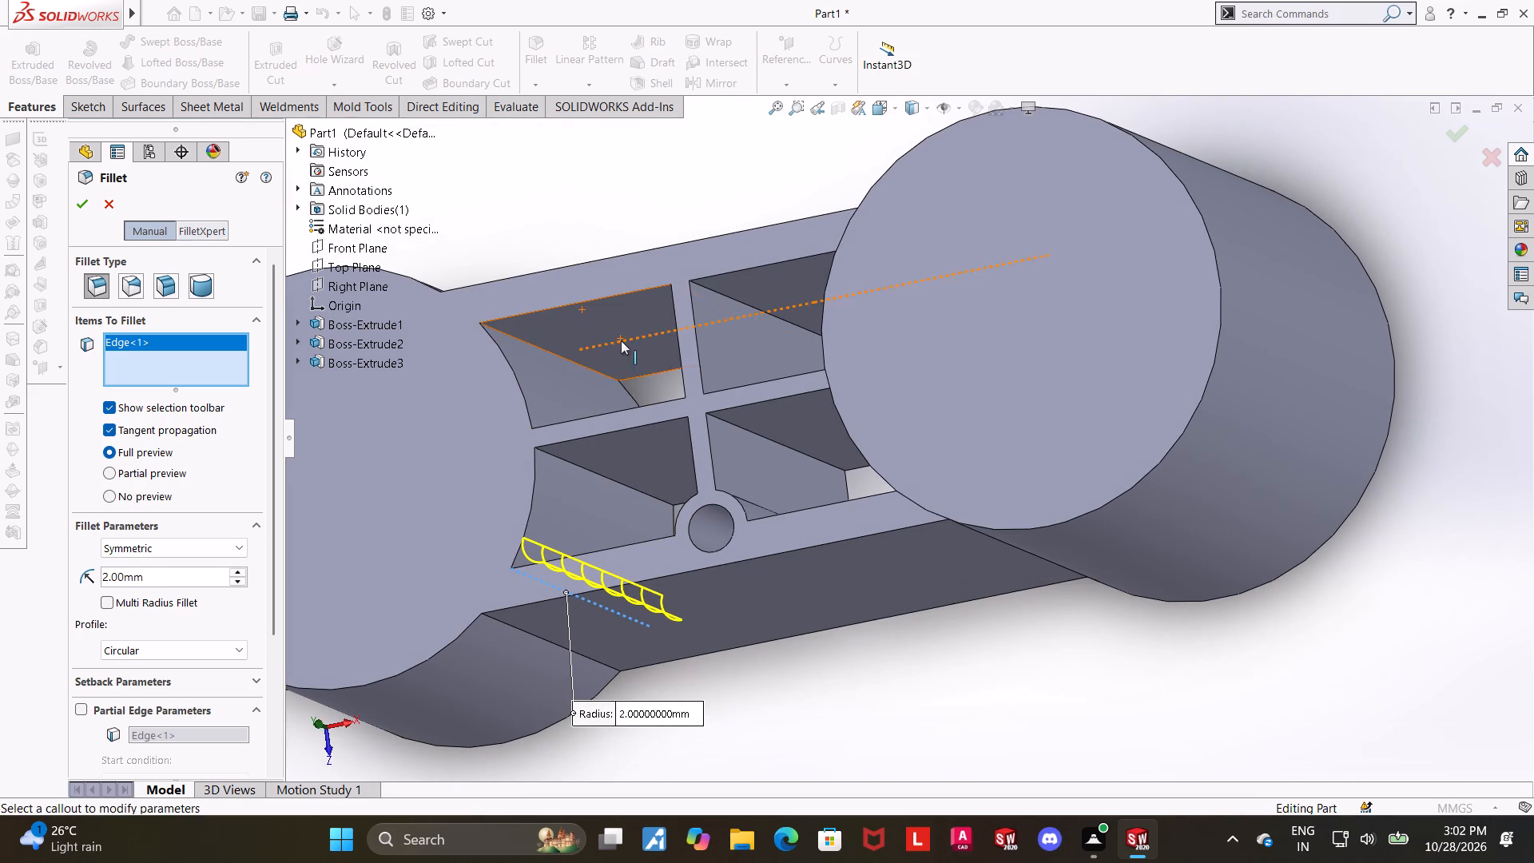
middle_drag(621, 340, 615, 288)
click(537, 370)
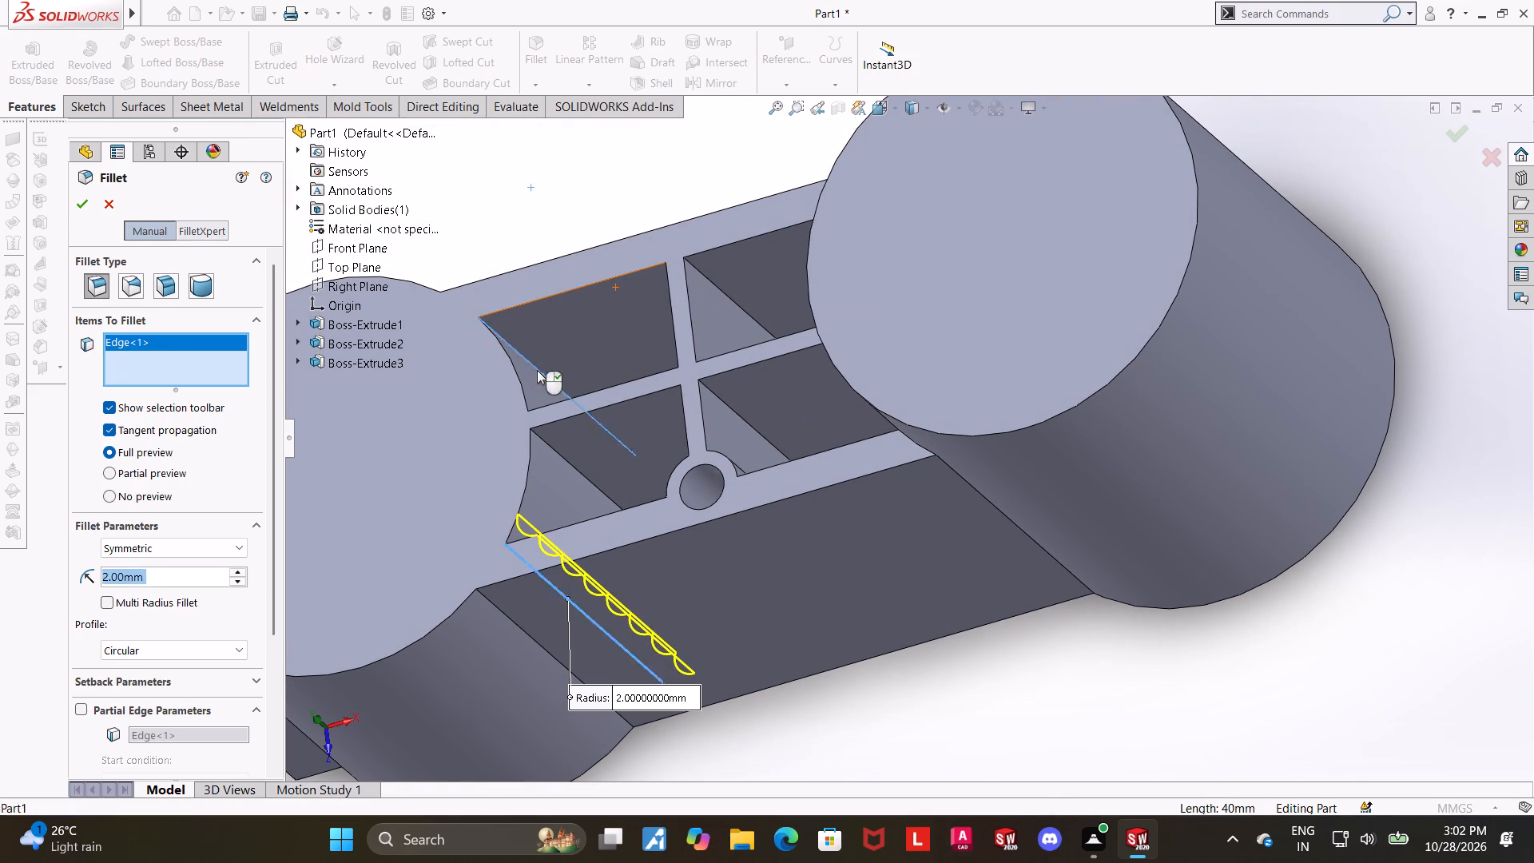
middle_drag(848, 359, 939, 360)
click(1114, 260)
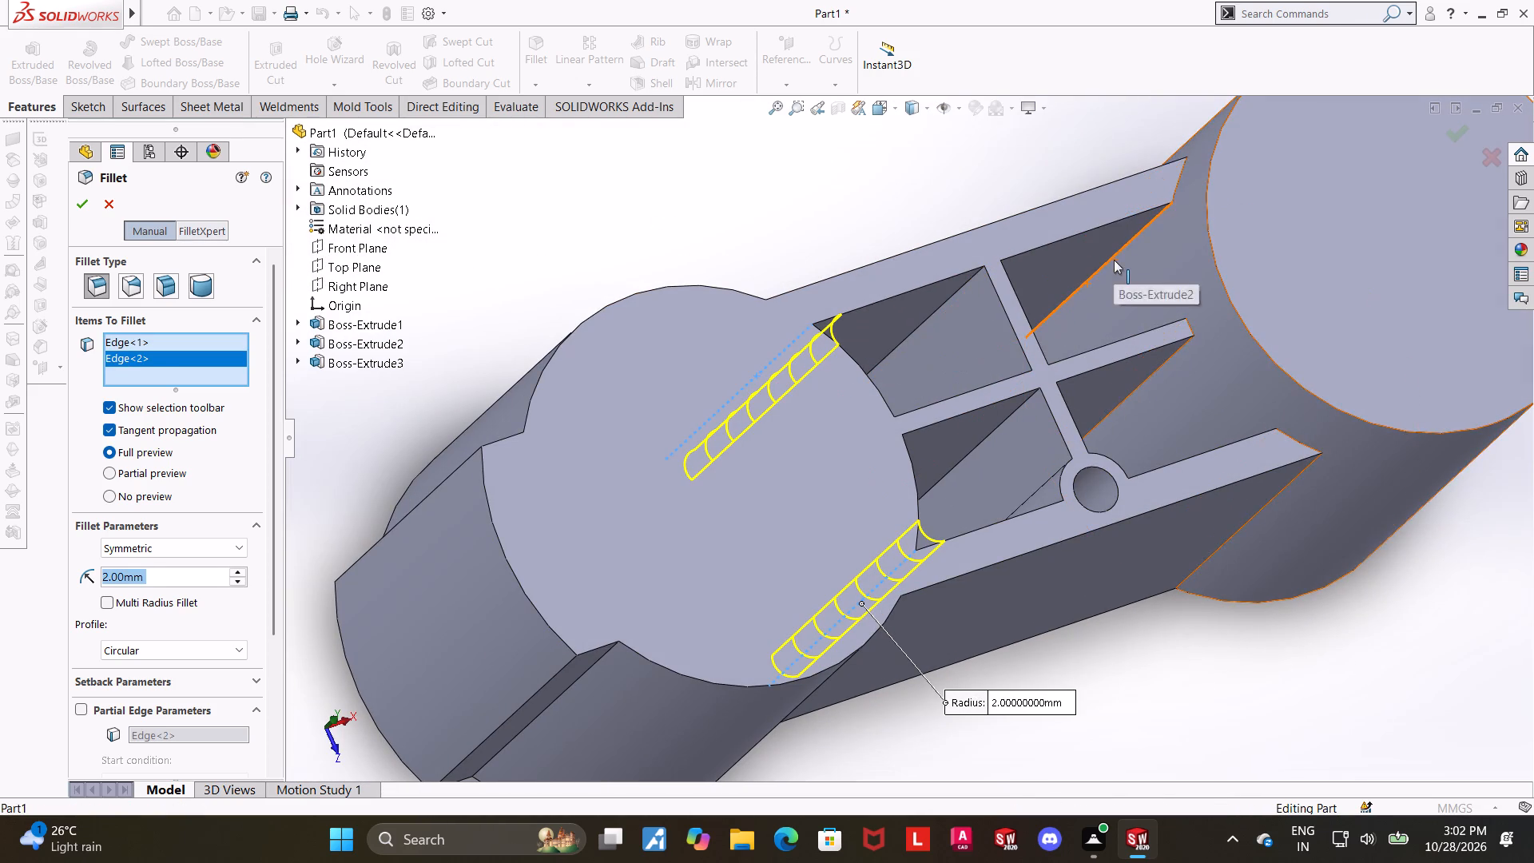
middle_drag(1108, 382, 1122, 468)
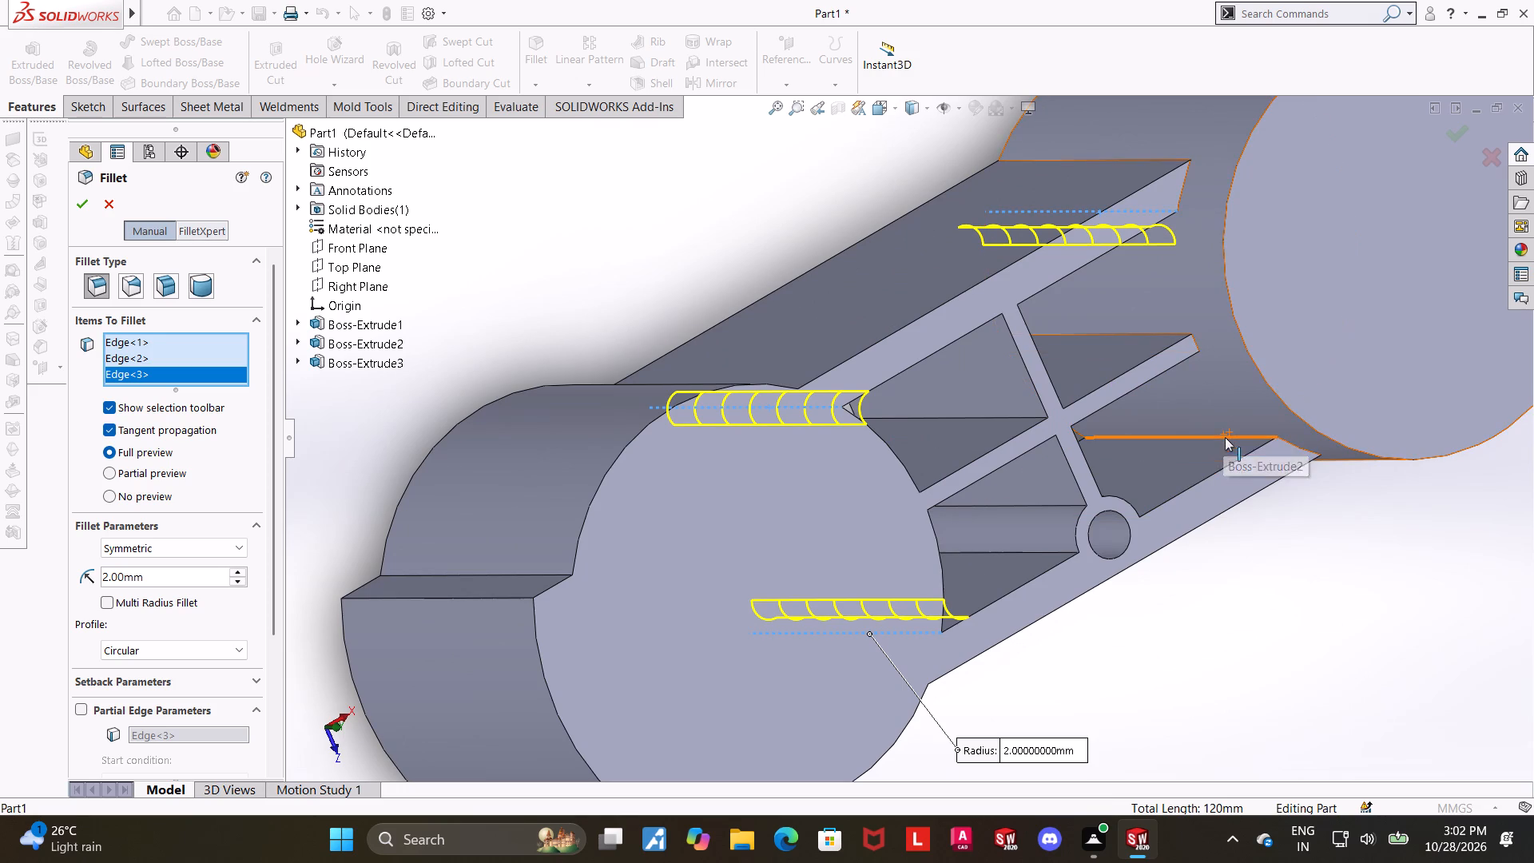
click(1225, 437)
middle_drag(1198, 455, 1173, 445)
click(877, 110)
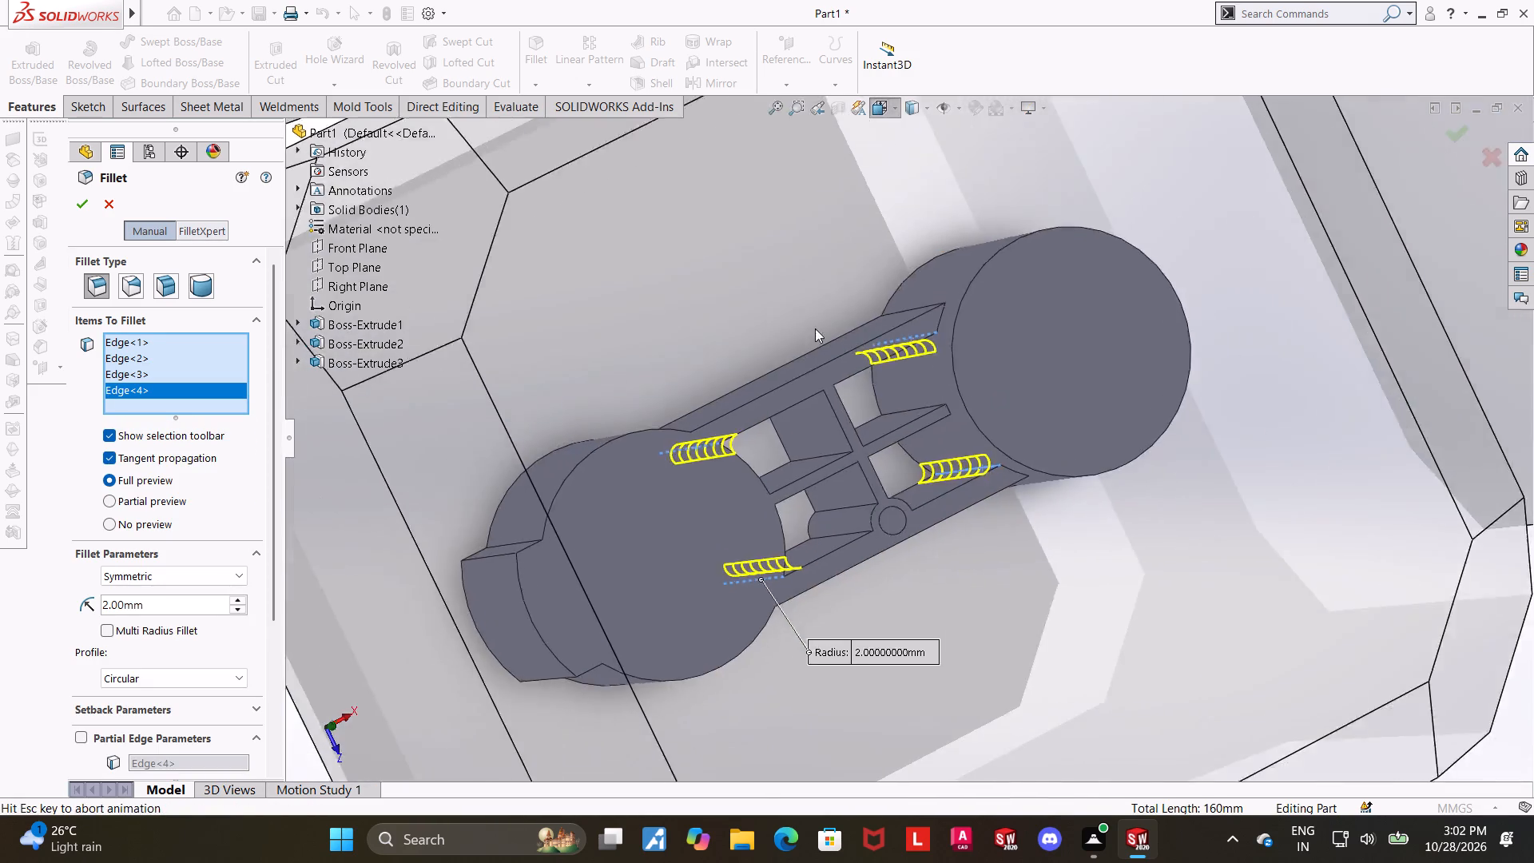
click(768, 459)
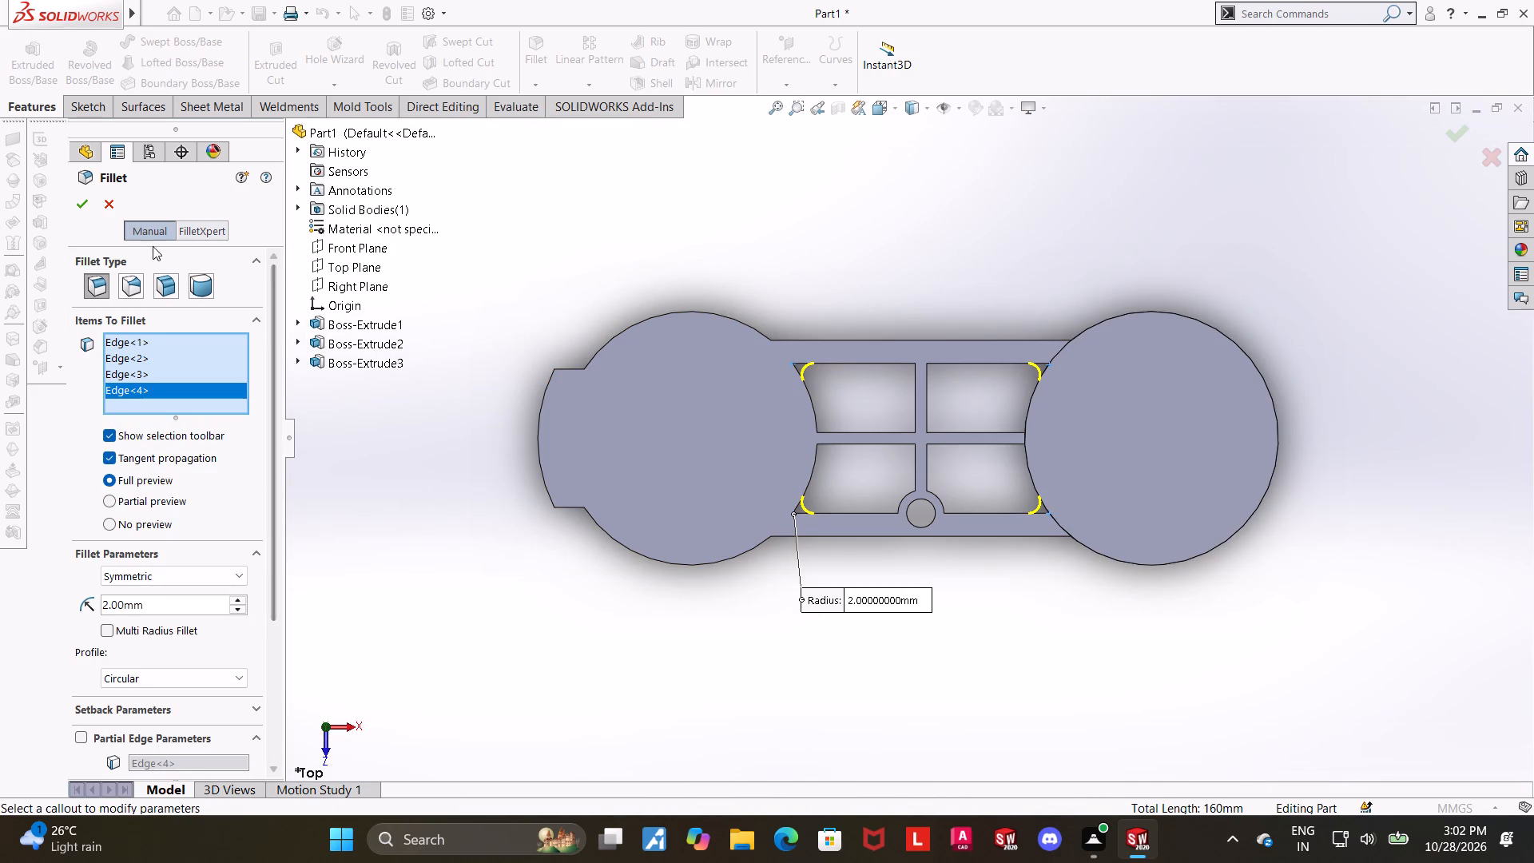
click(86, 197)
click(1123, 635)
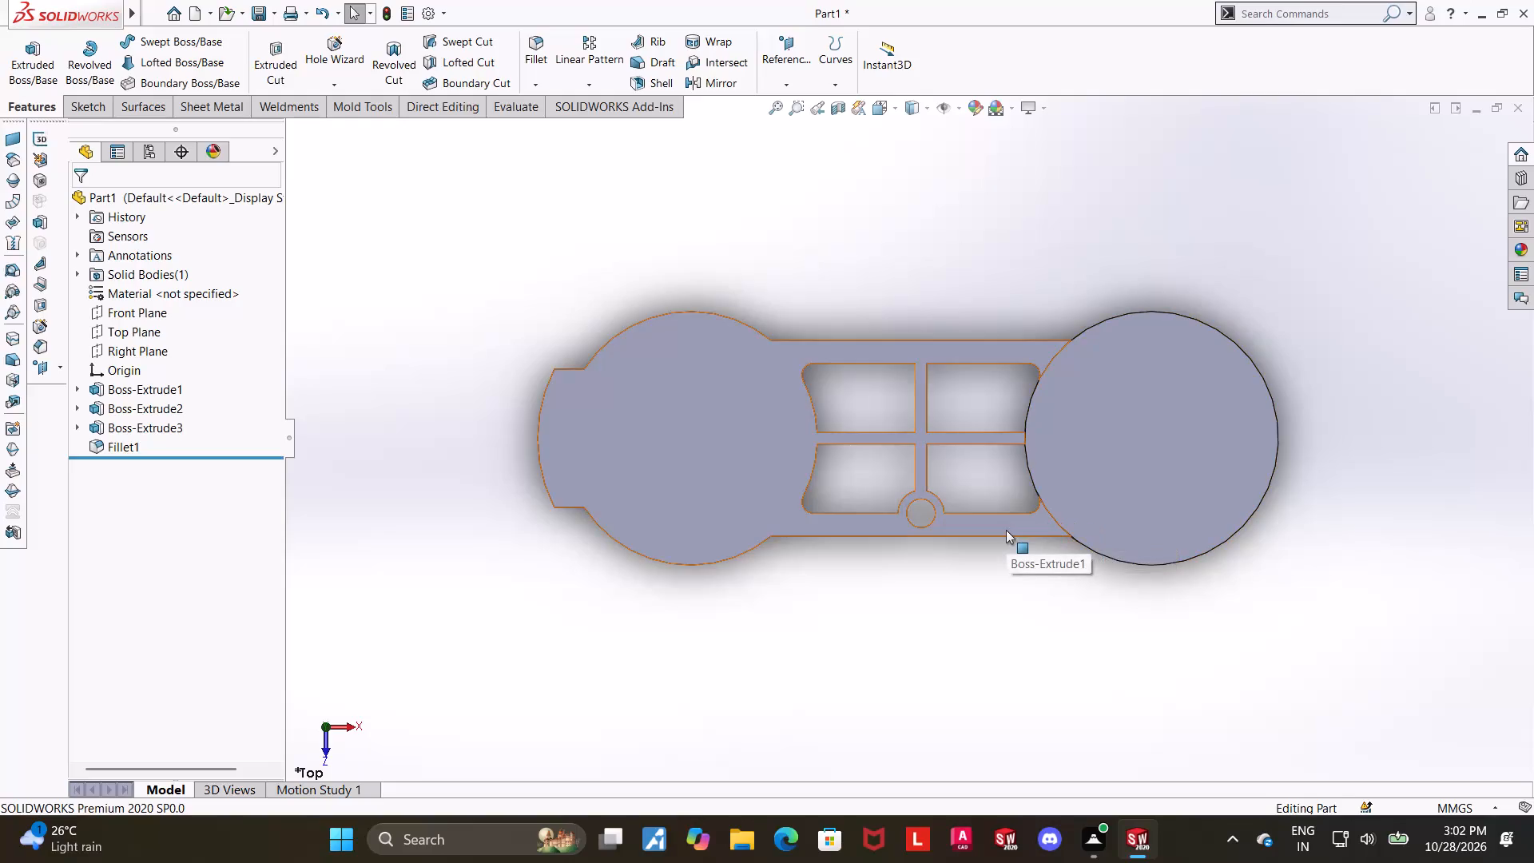
Examine the filleted pockets, ribs and bosses from above and at an angle.
scroll(1006, 530, up, 1)
scroll(970, 532, down, 1)
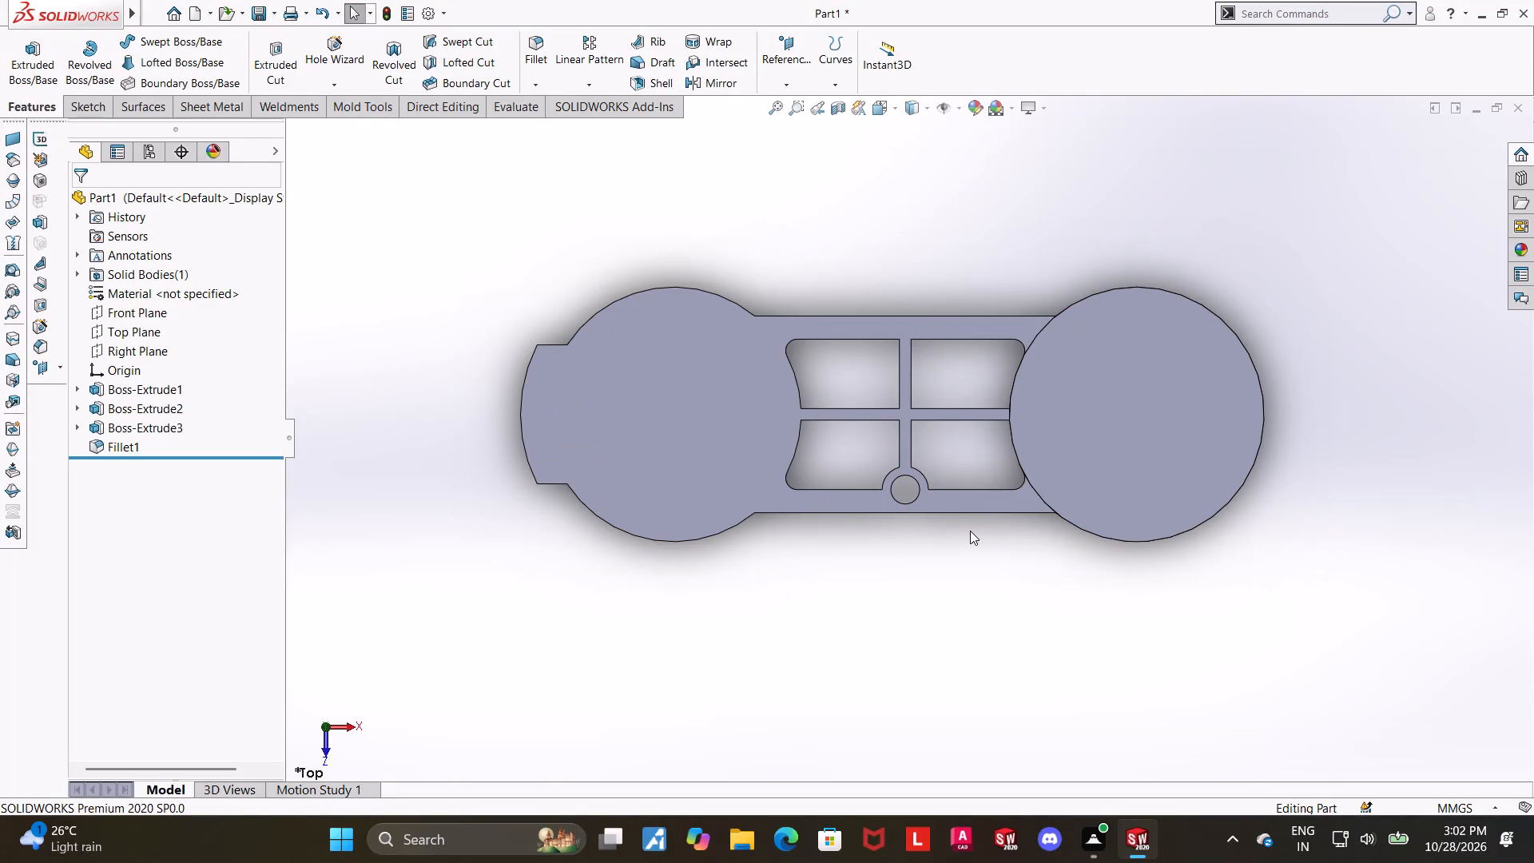
scroll(970, 531, down, 1)
scroll(970, 531, up, 1)
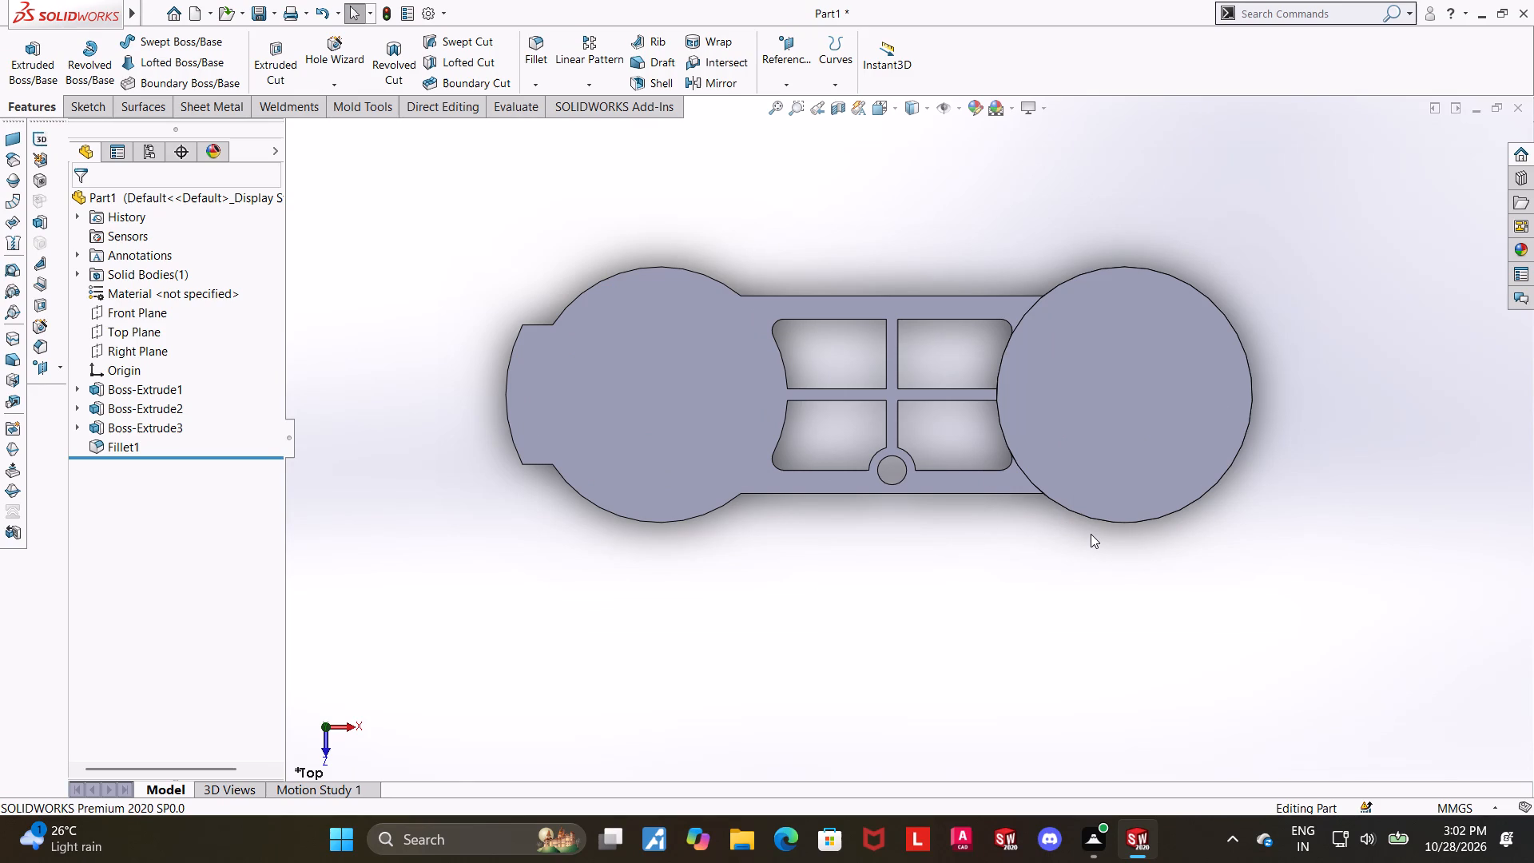
scroll(1091, 534, down, 1)
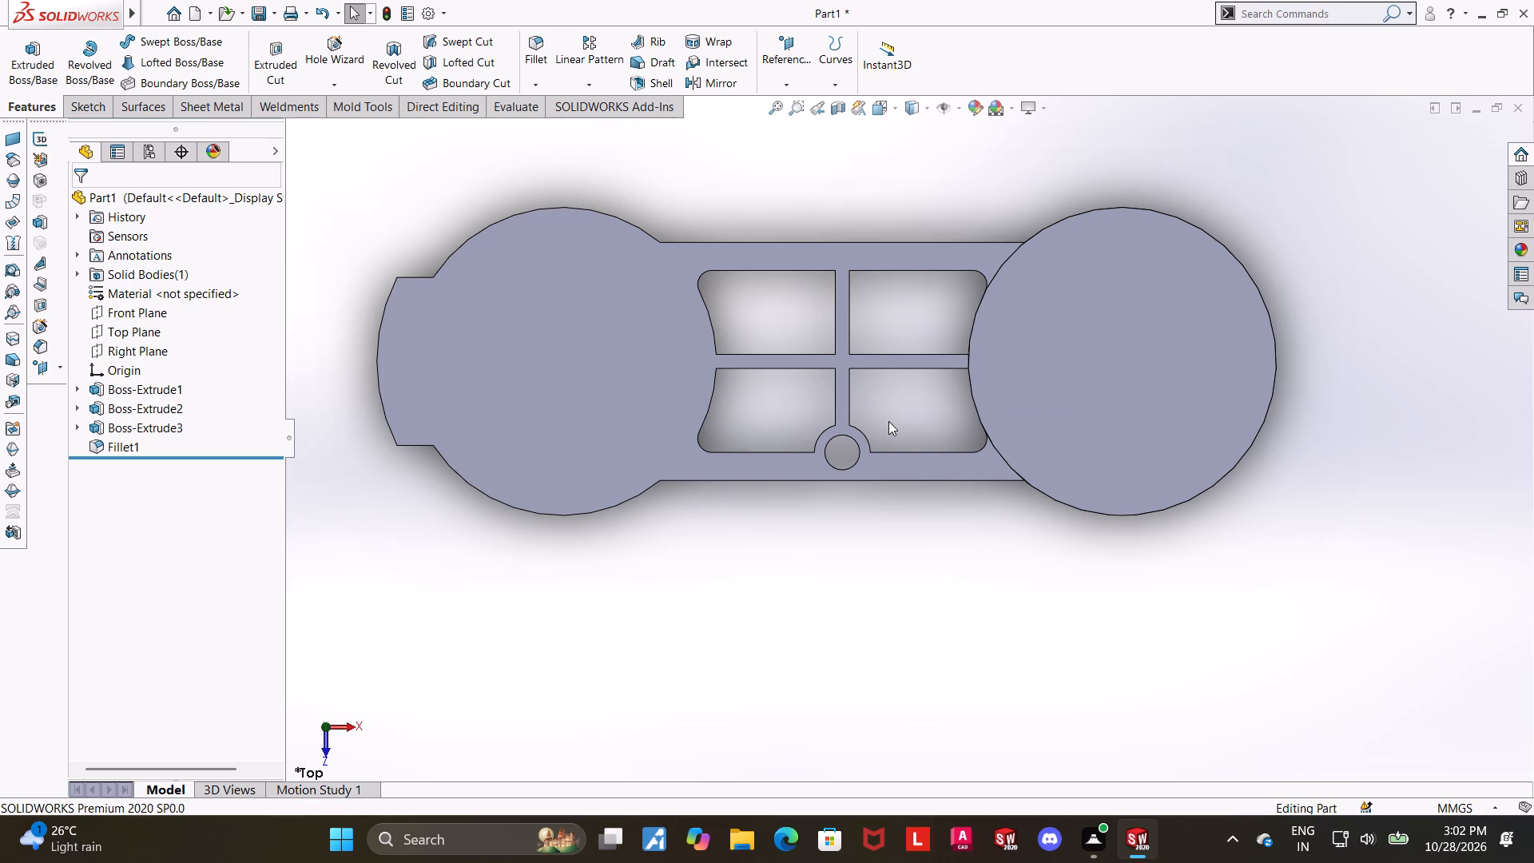
click(809, 585)
scroll(1009, 294, down, 1)
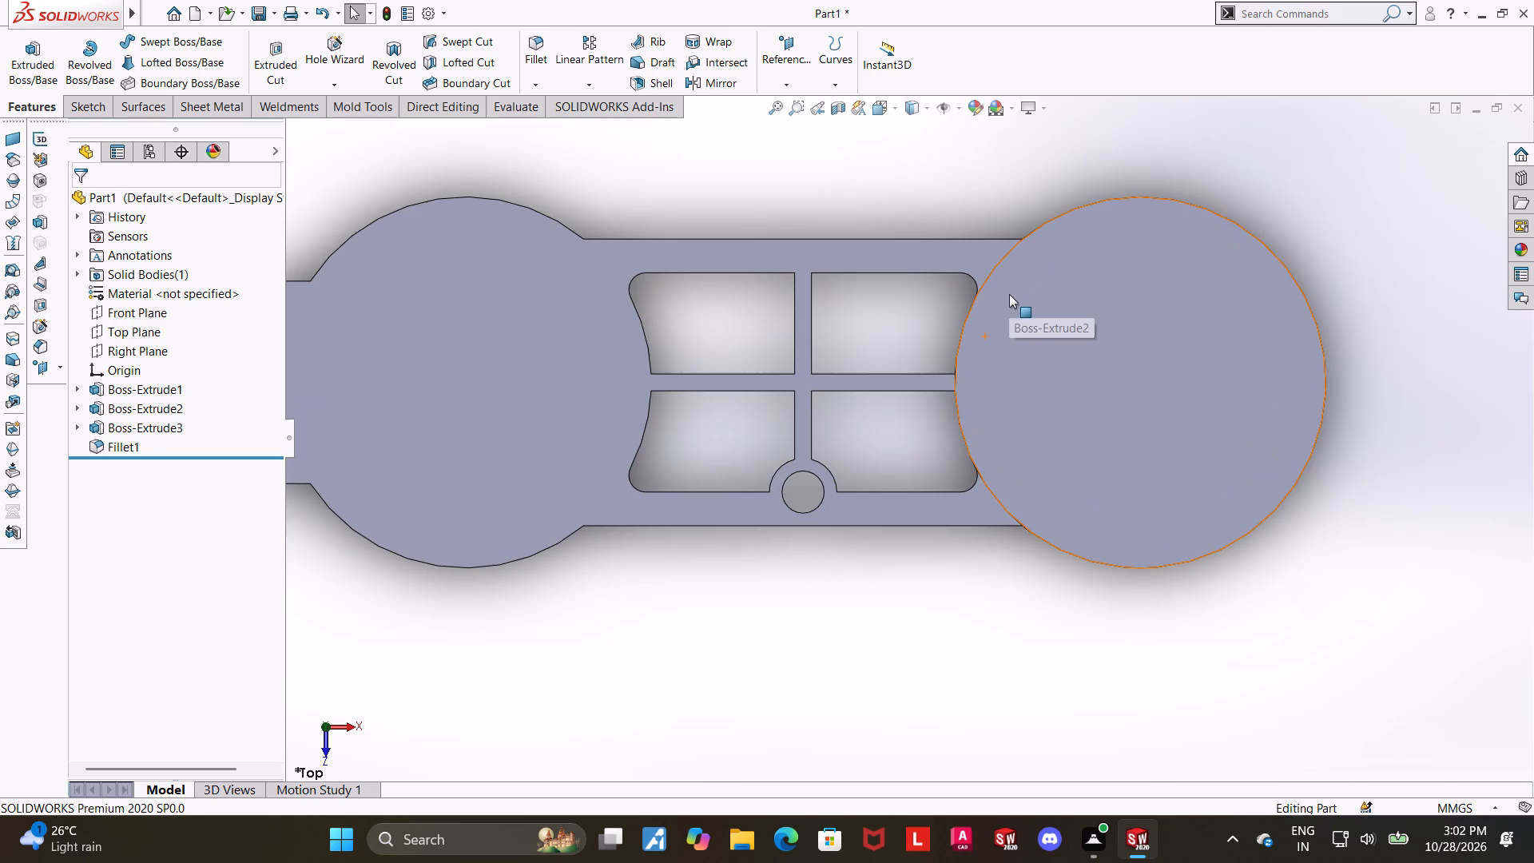
scroll(992, 300, up, 2)
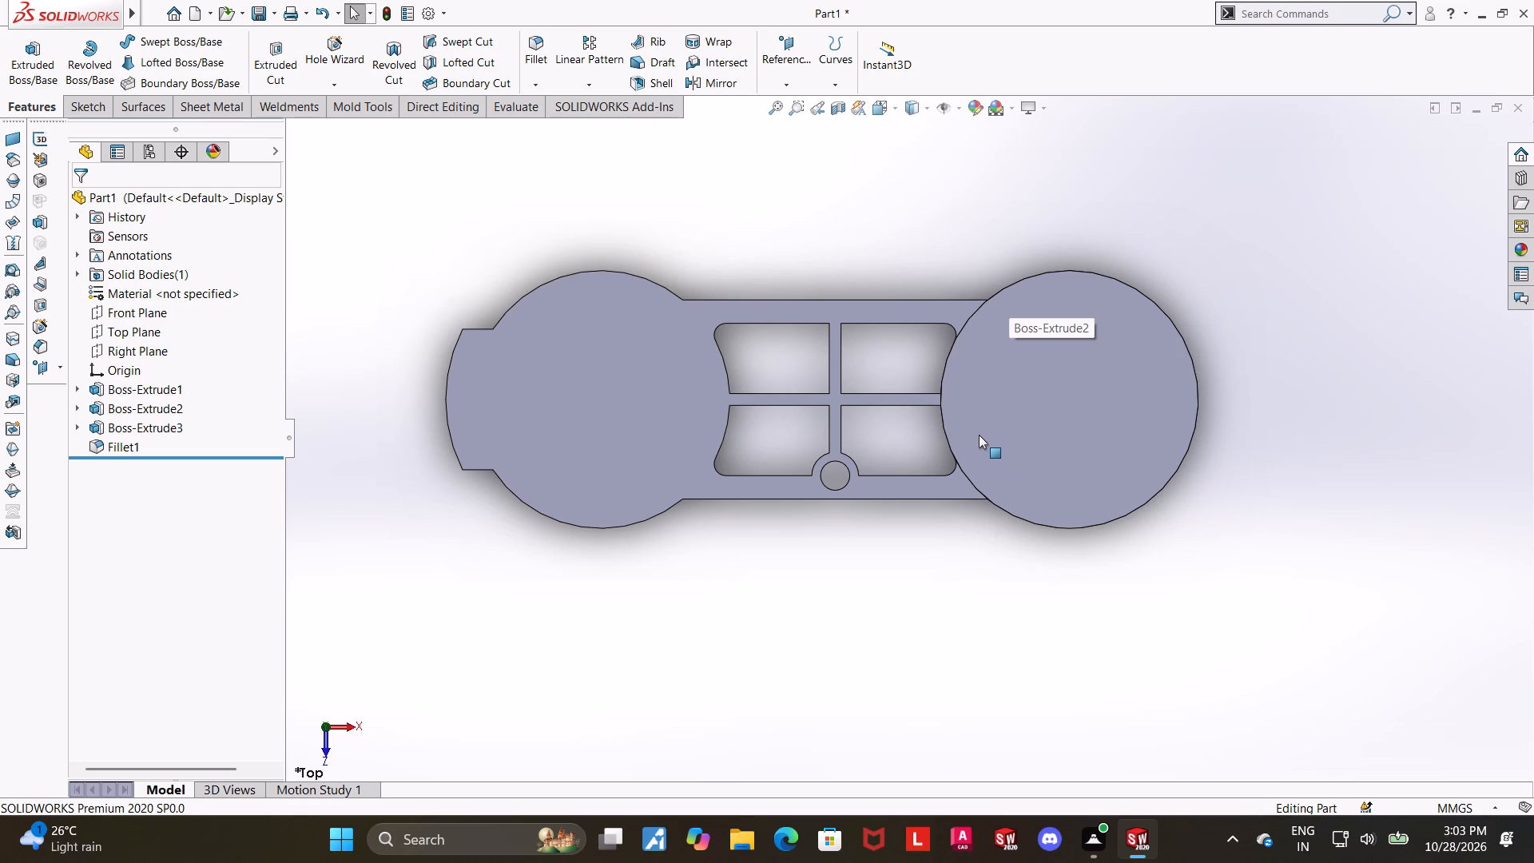
scroll(947, 430, up, 3)
middle_drag(972, 458, 950, 323)
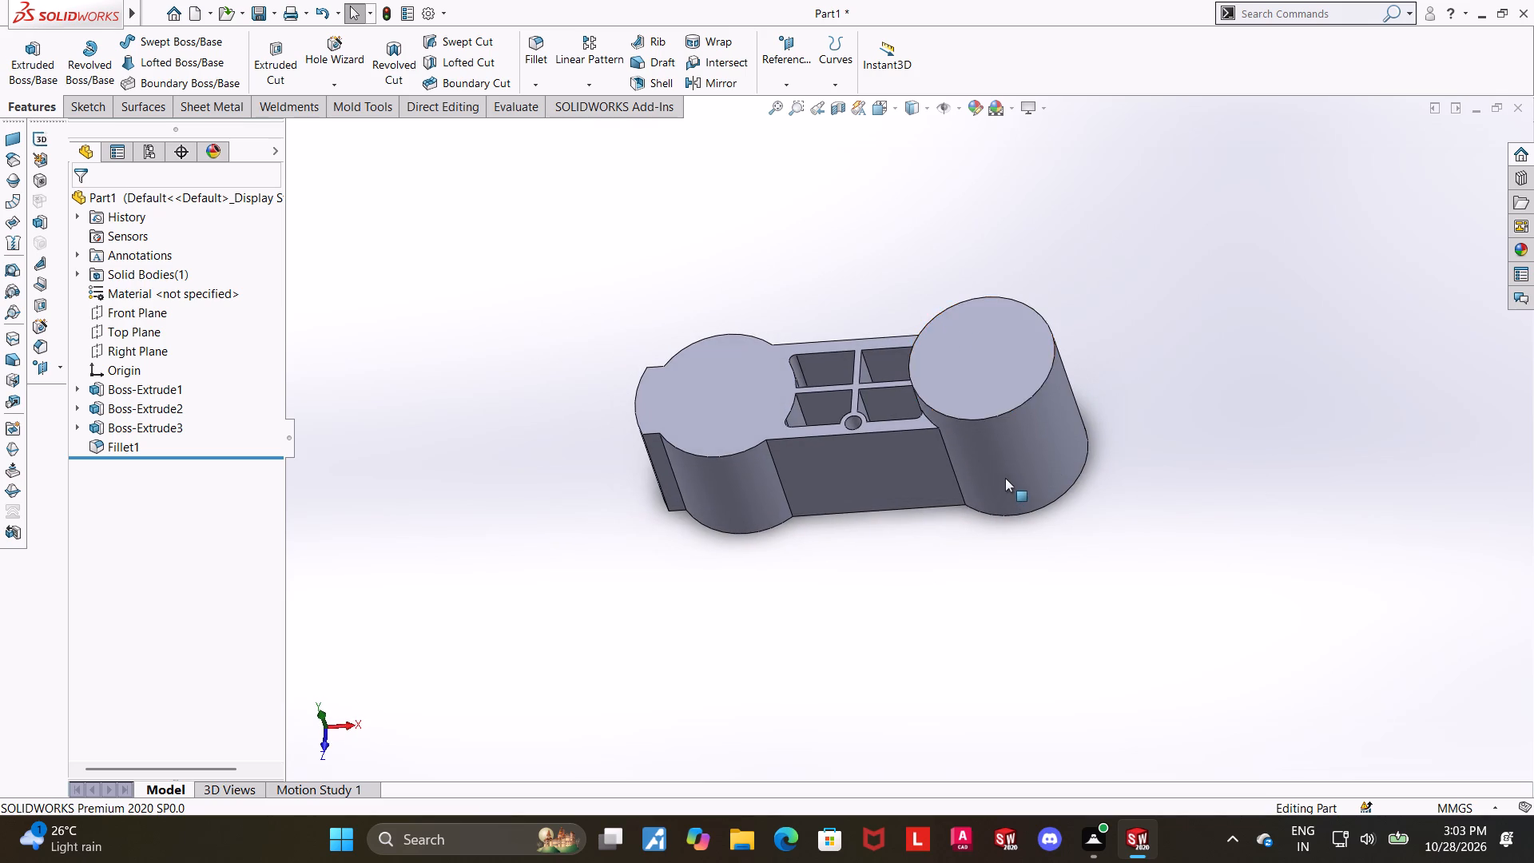
scroll(1005, 478, up, 1)
scroll(1003, 471, down, 2)
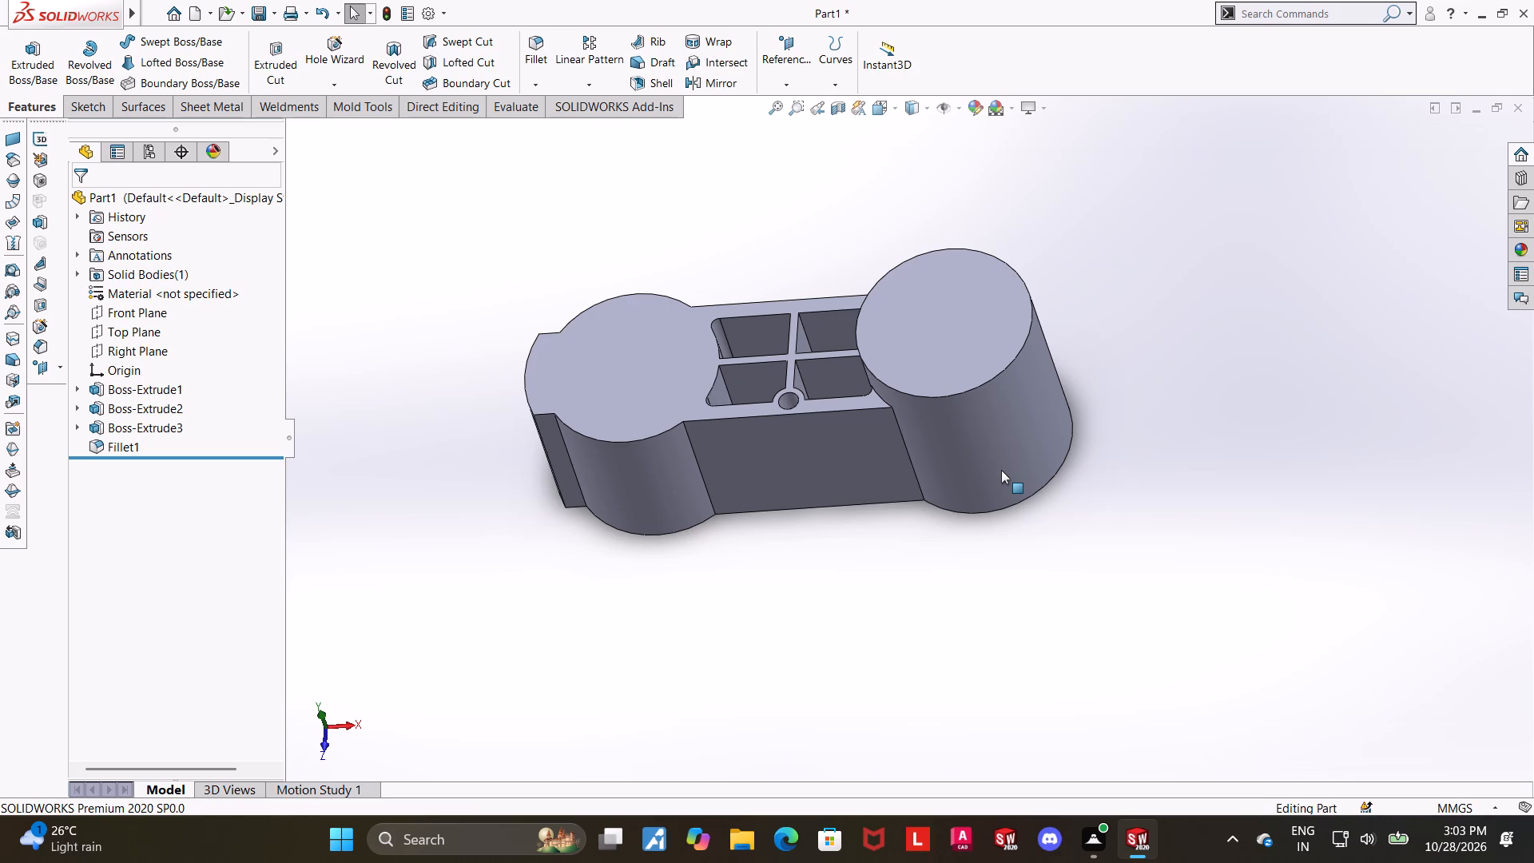
scroll(1001, 470, up, 2)
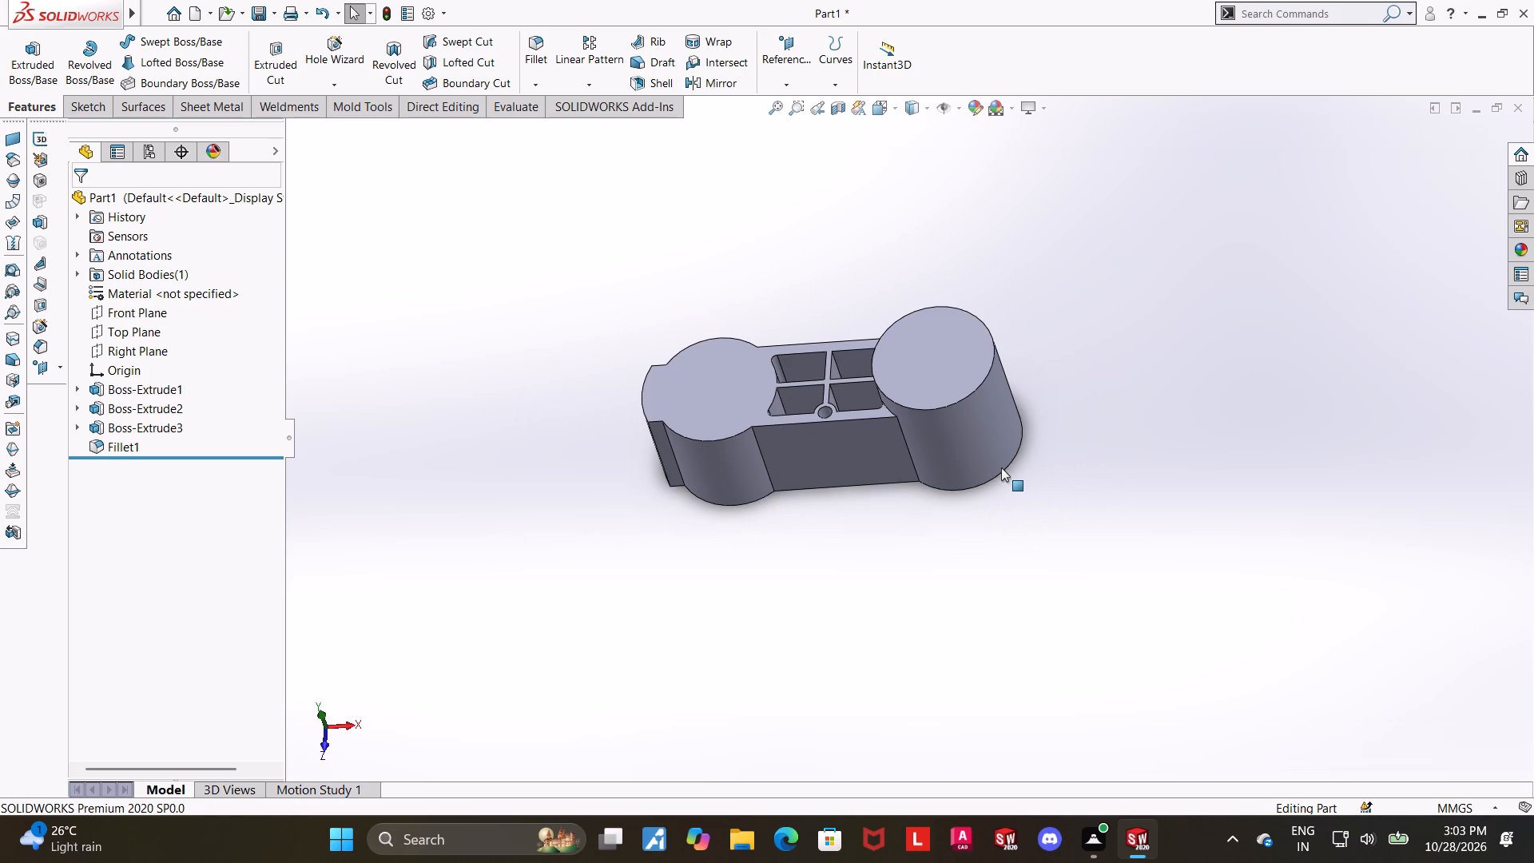
scroll(1001, 467, up, 1)
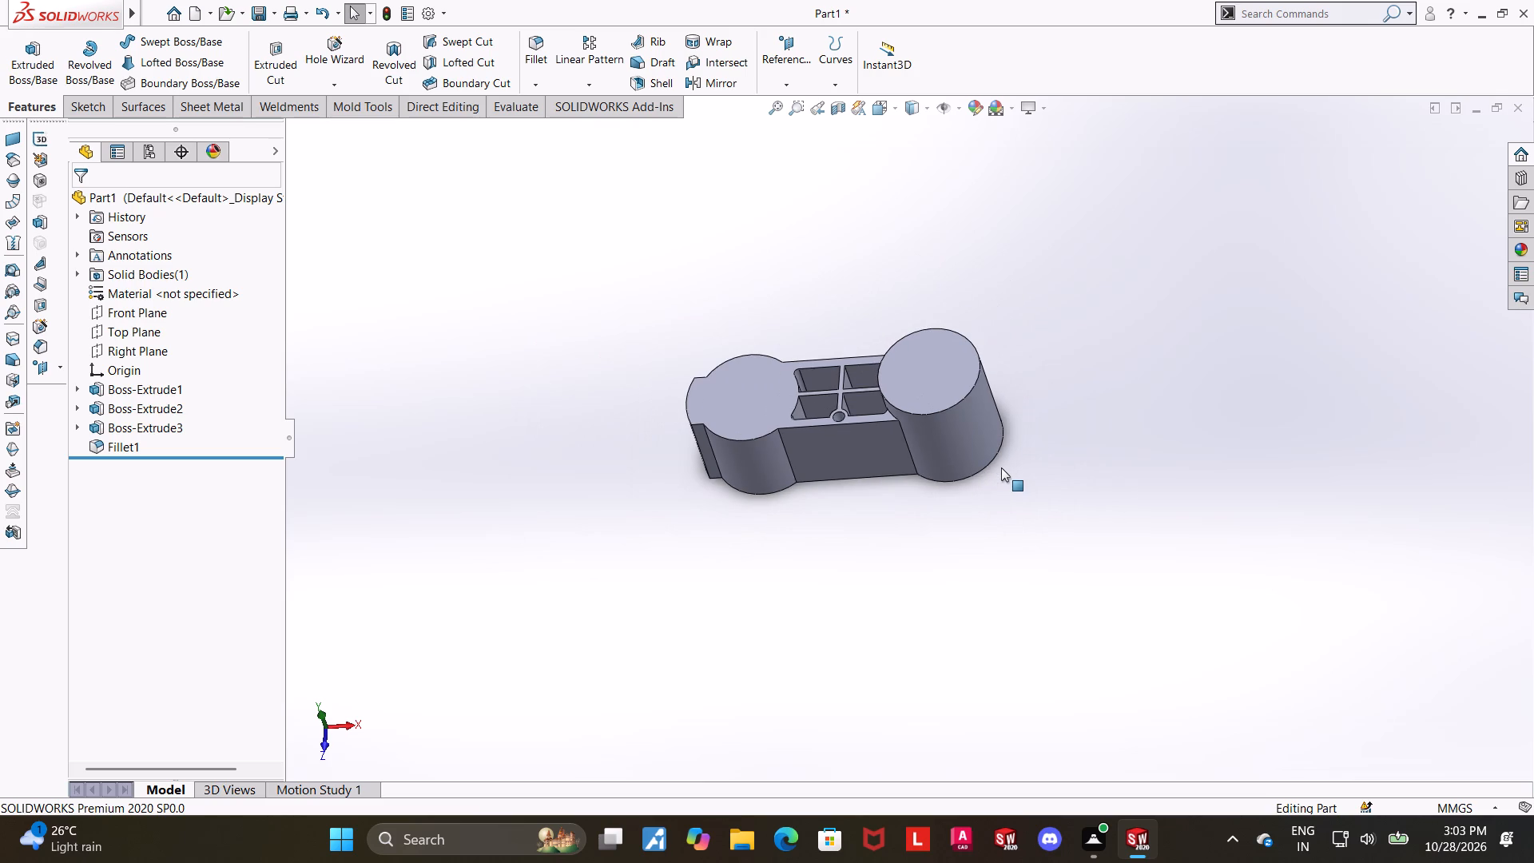
scroll(972, 461, down, 3)
middle_drag(1042, 517, 1084, 416)
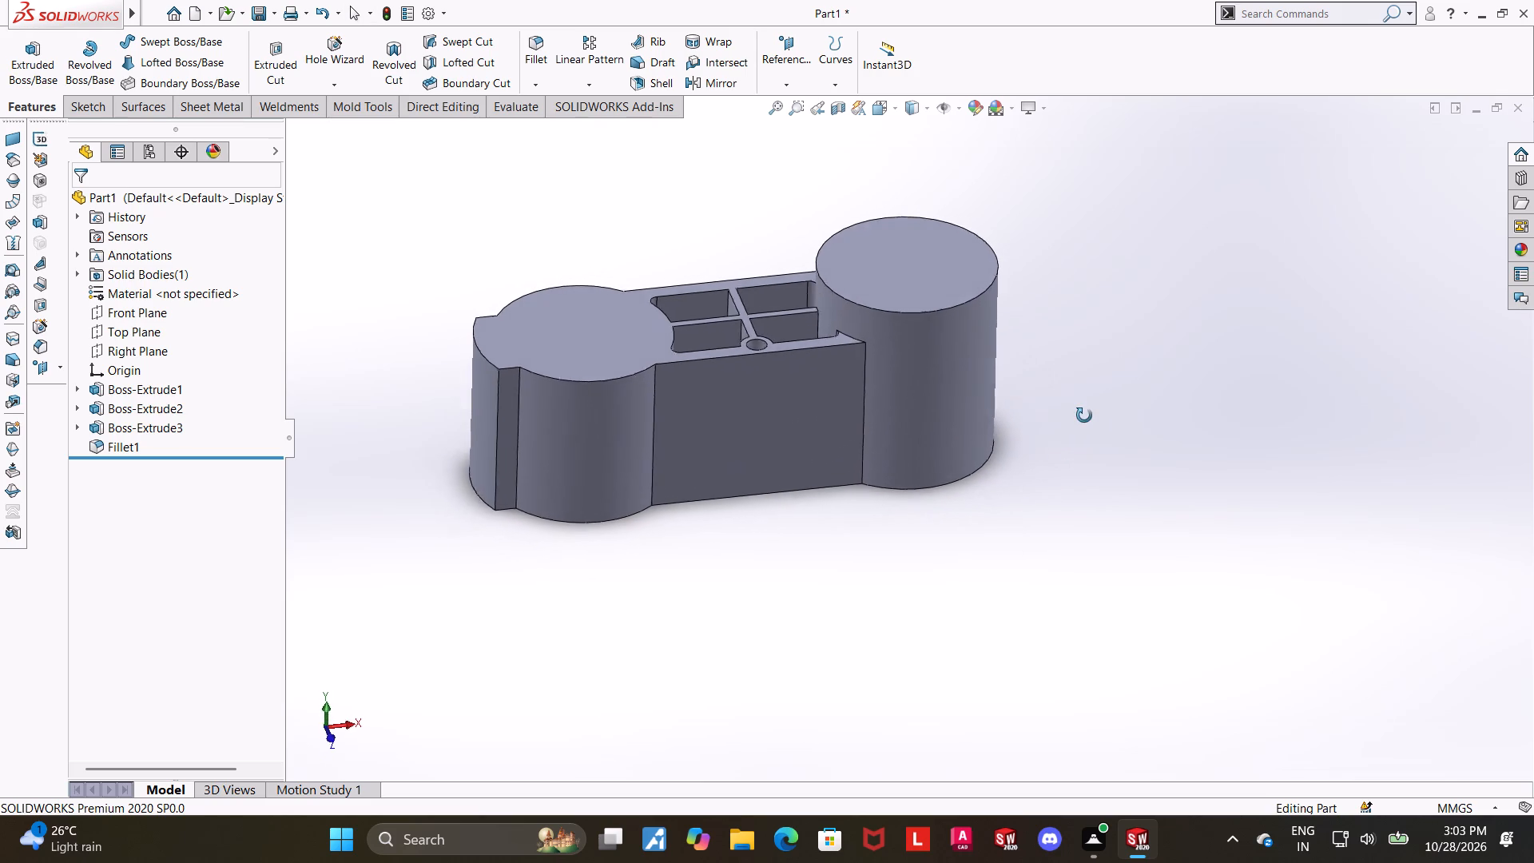
Inspect the walls, rib pockets and both bosses from the side and from above at an angle.
middle_drag(1084, 416, 1073, 421)
scroll(1074, 421, up, 4)
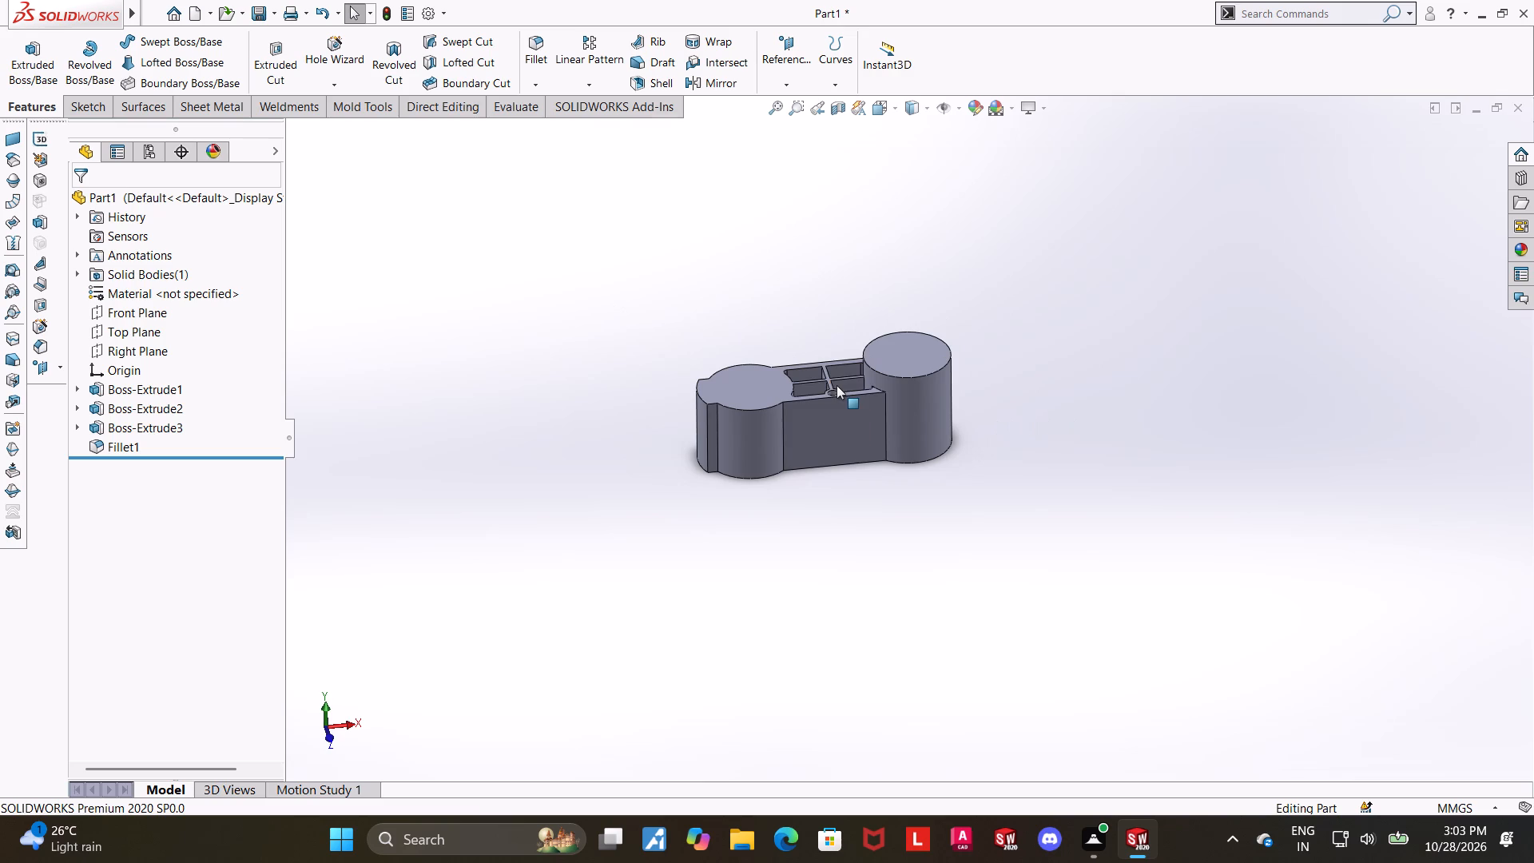
scroll(748, 352, down, 3)
scroll(920, 431, down, 1)
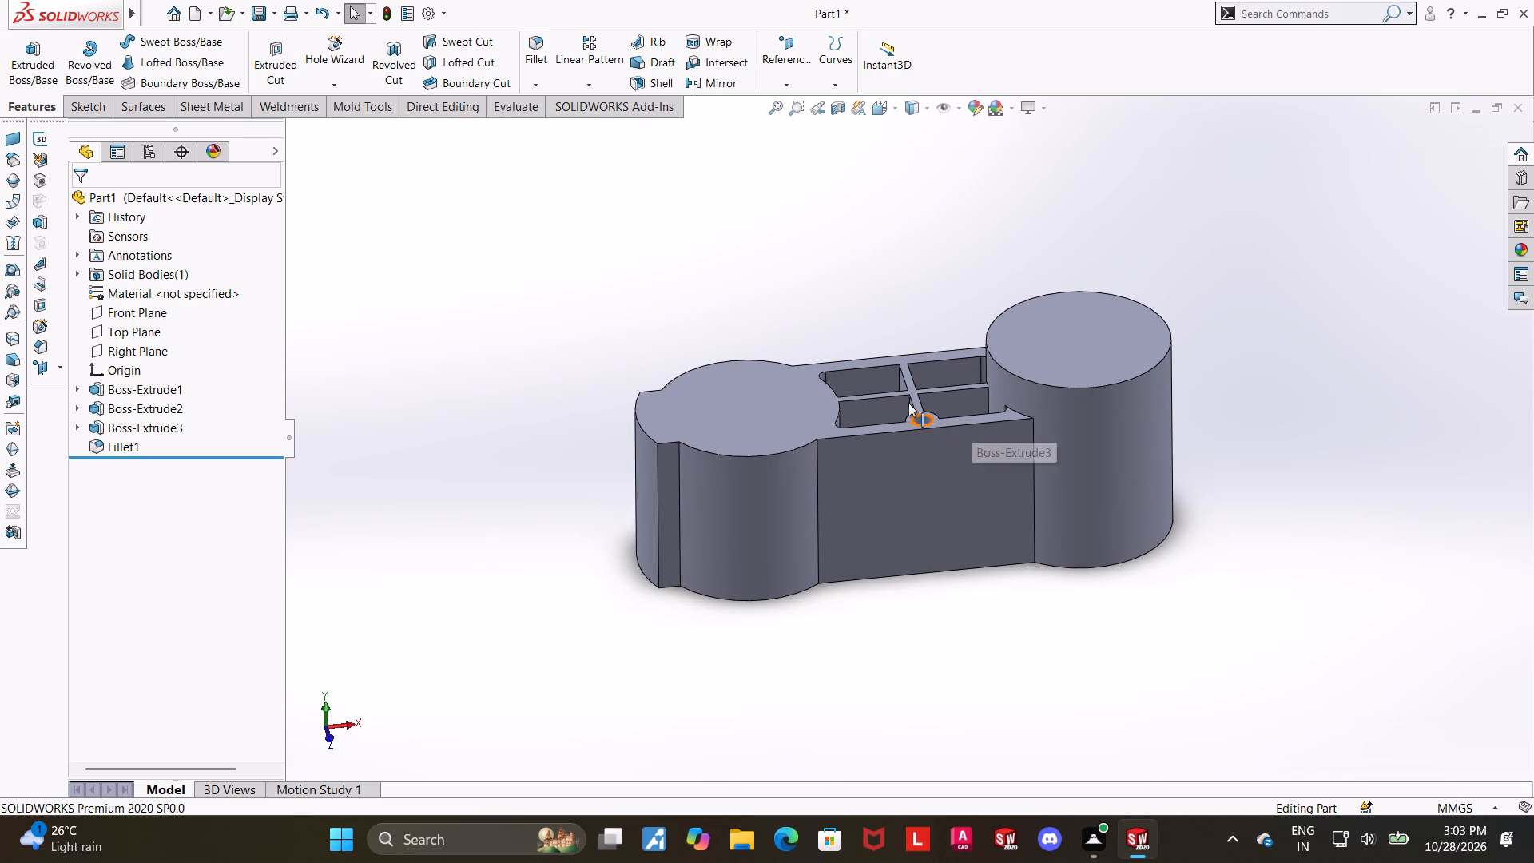
middle_drag(825, 314, 816, 399)
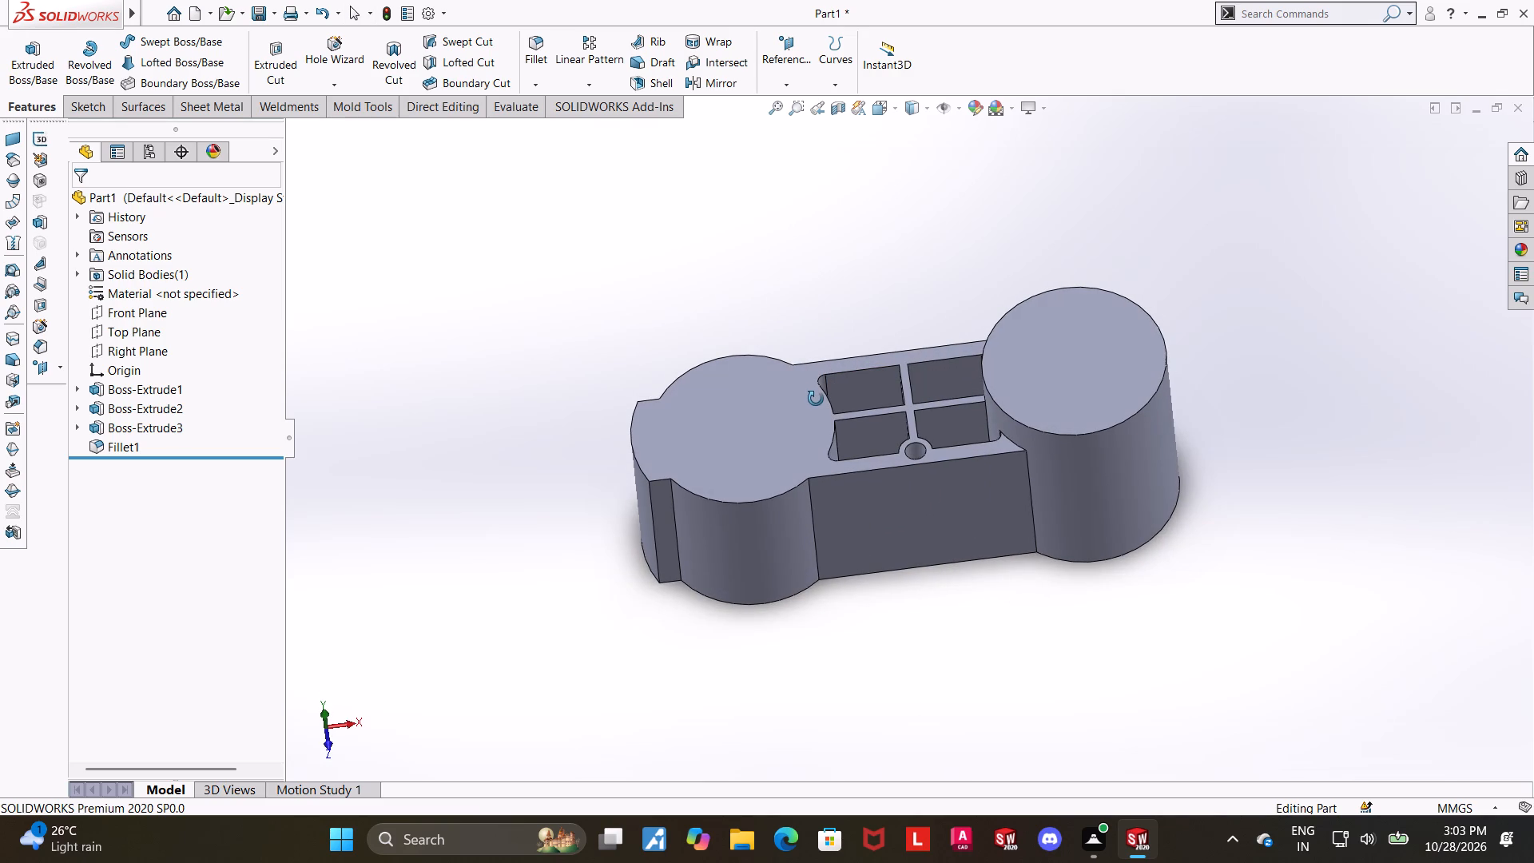
middle_drag(816, 399, 814, 336)
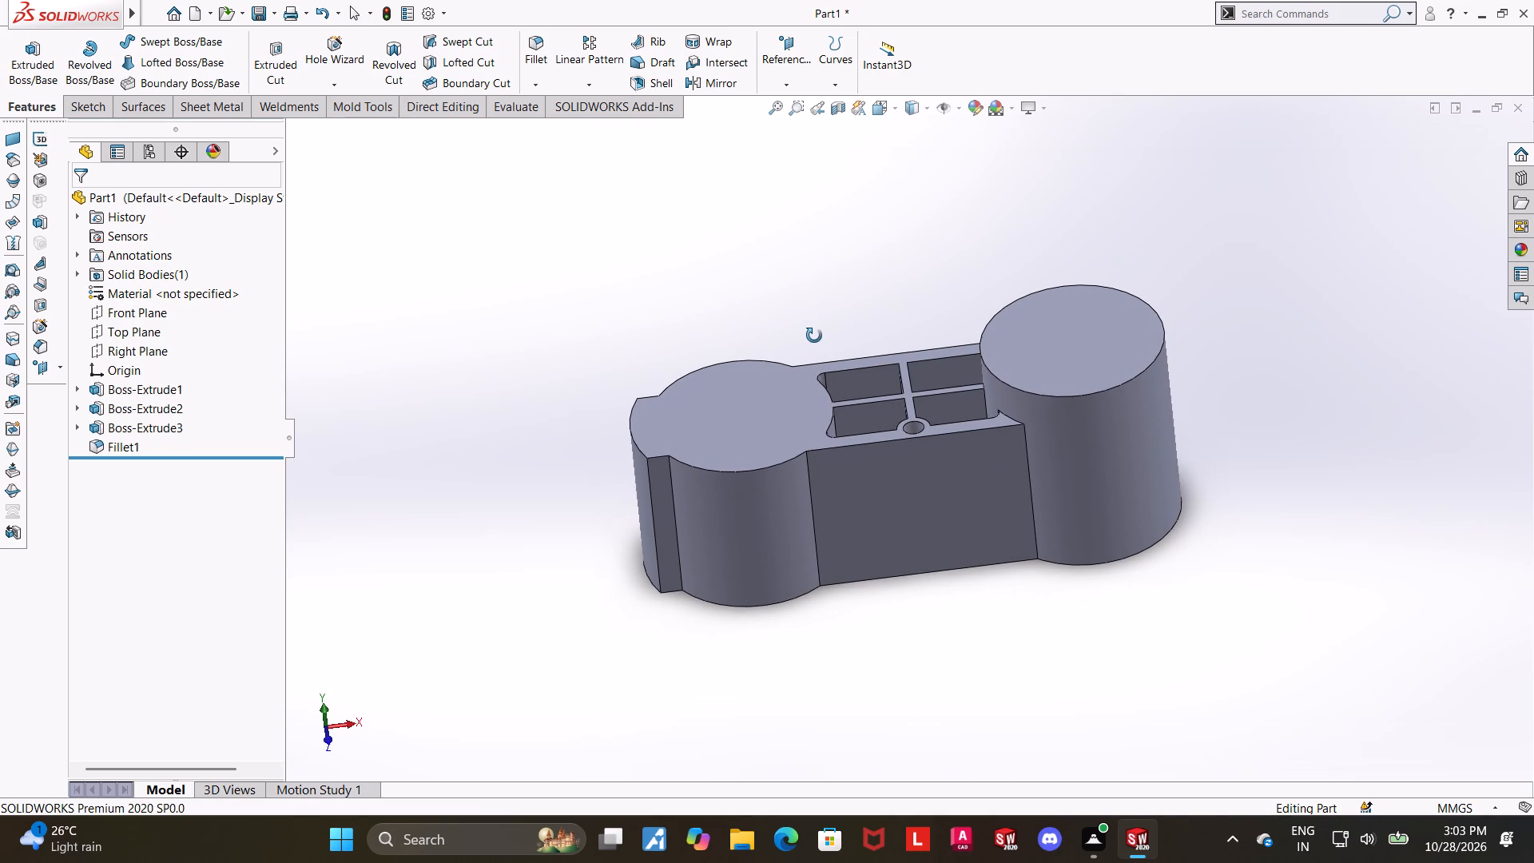
middle_drag(814, 336, 838, 205)
middle_drag(979, 607, 980, 567)
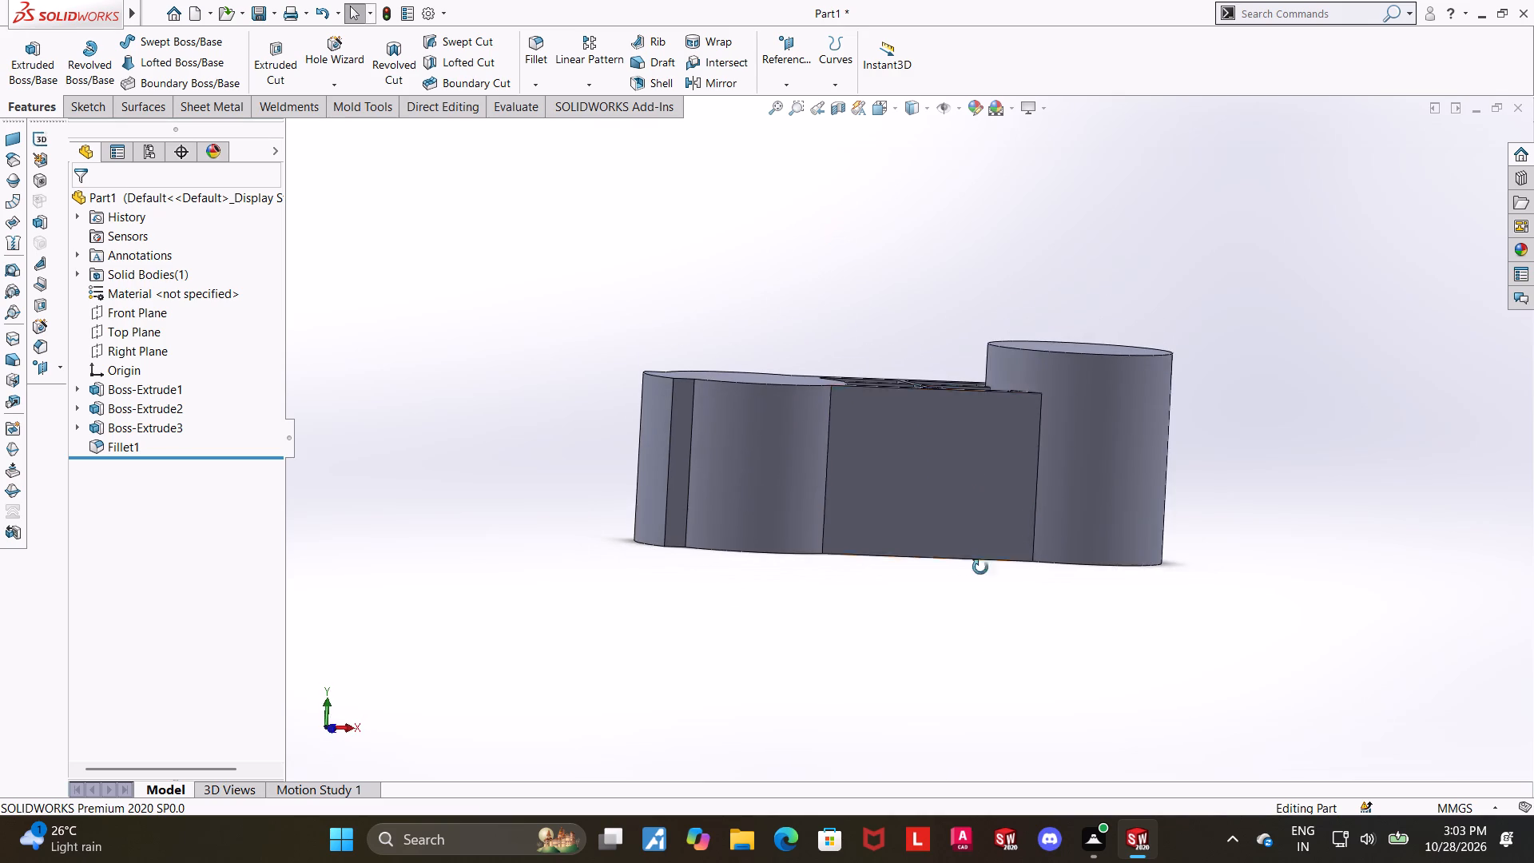
middle_drag(980, 567, 979, 594)
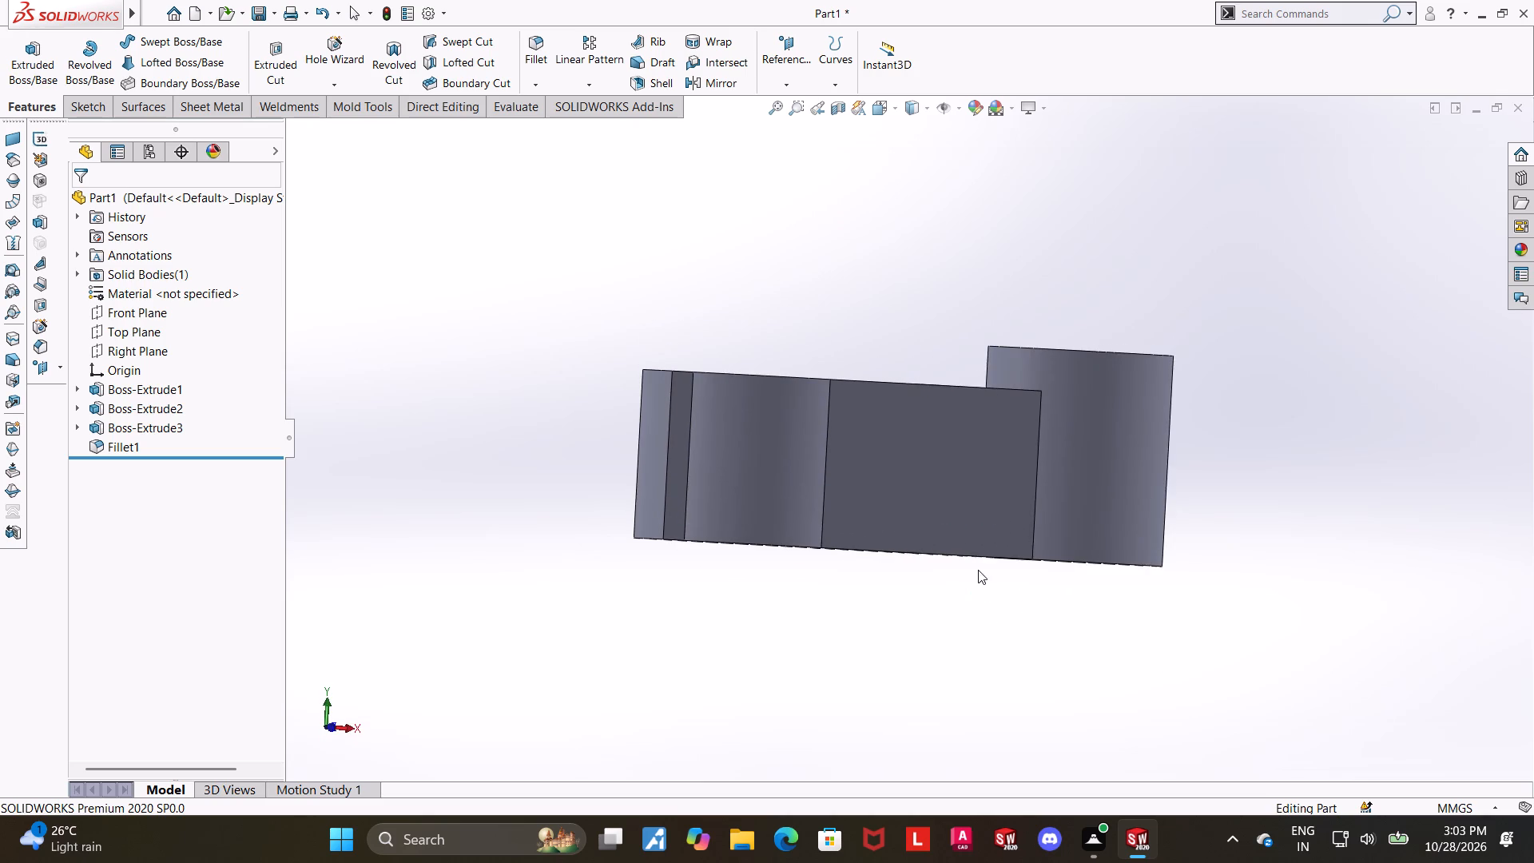
middle_drag(974, 507, 977, 550)
middle_drag(948, 526, 939, 611)
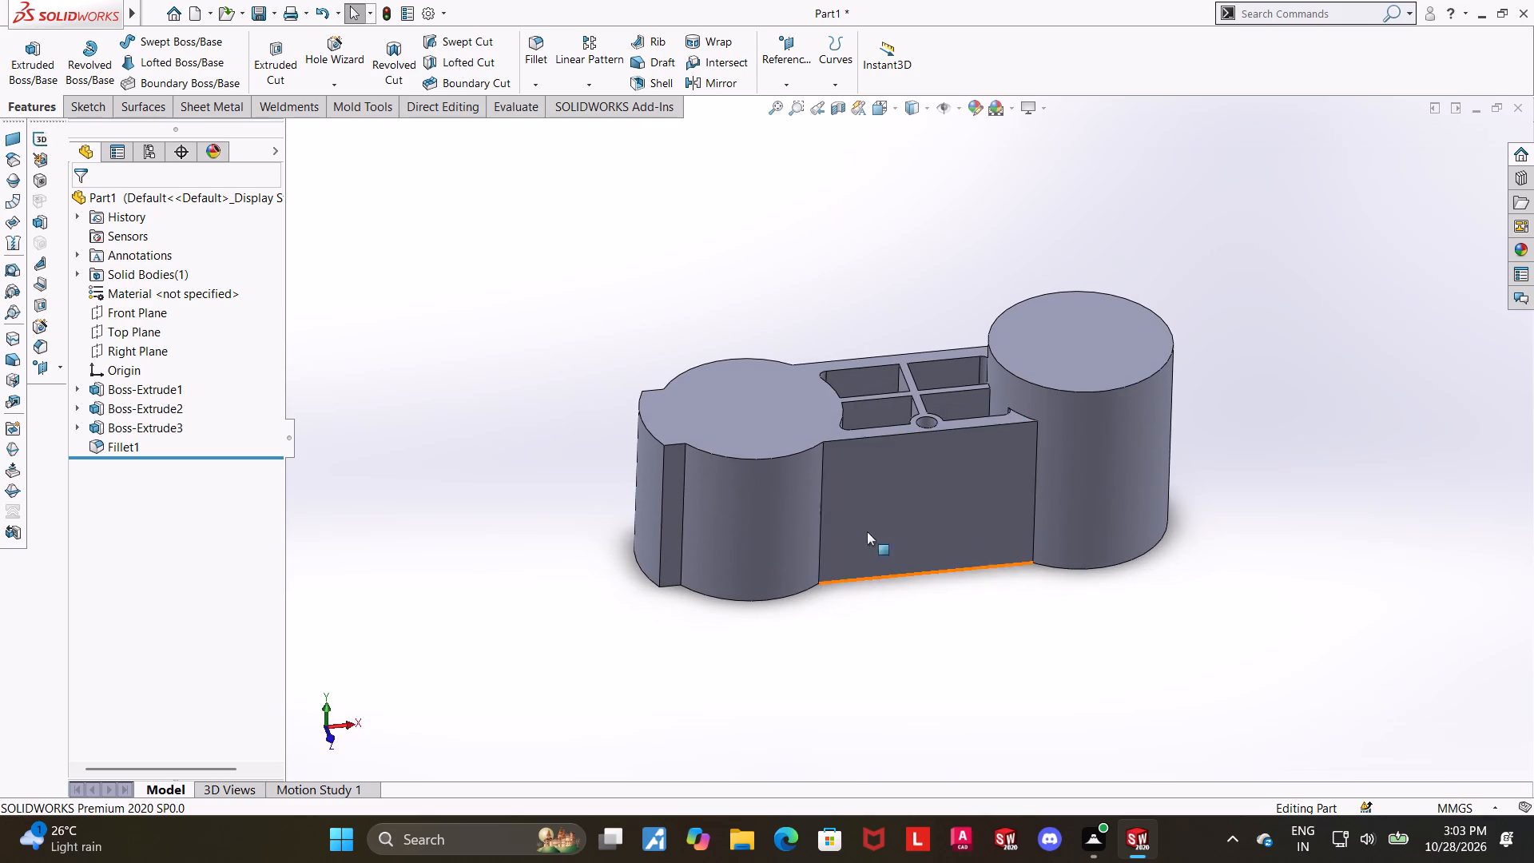
scroll(825, 479, down, 2)
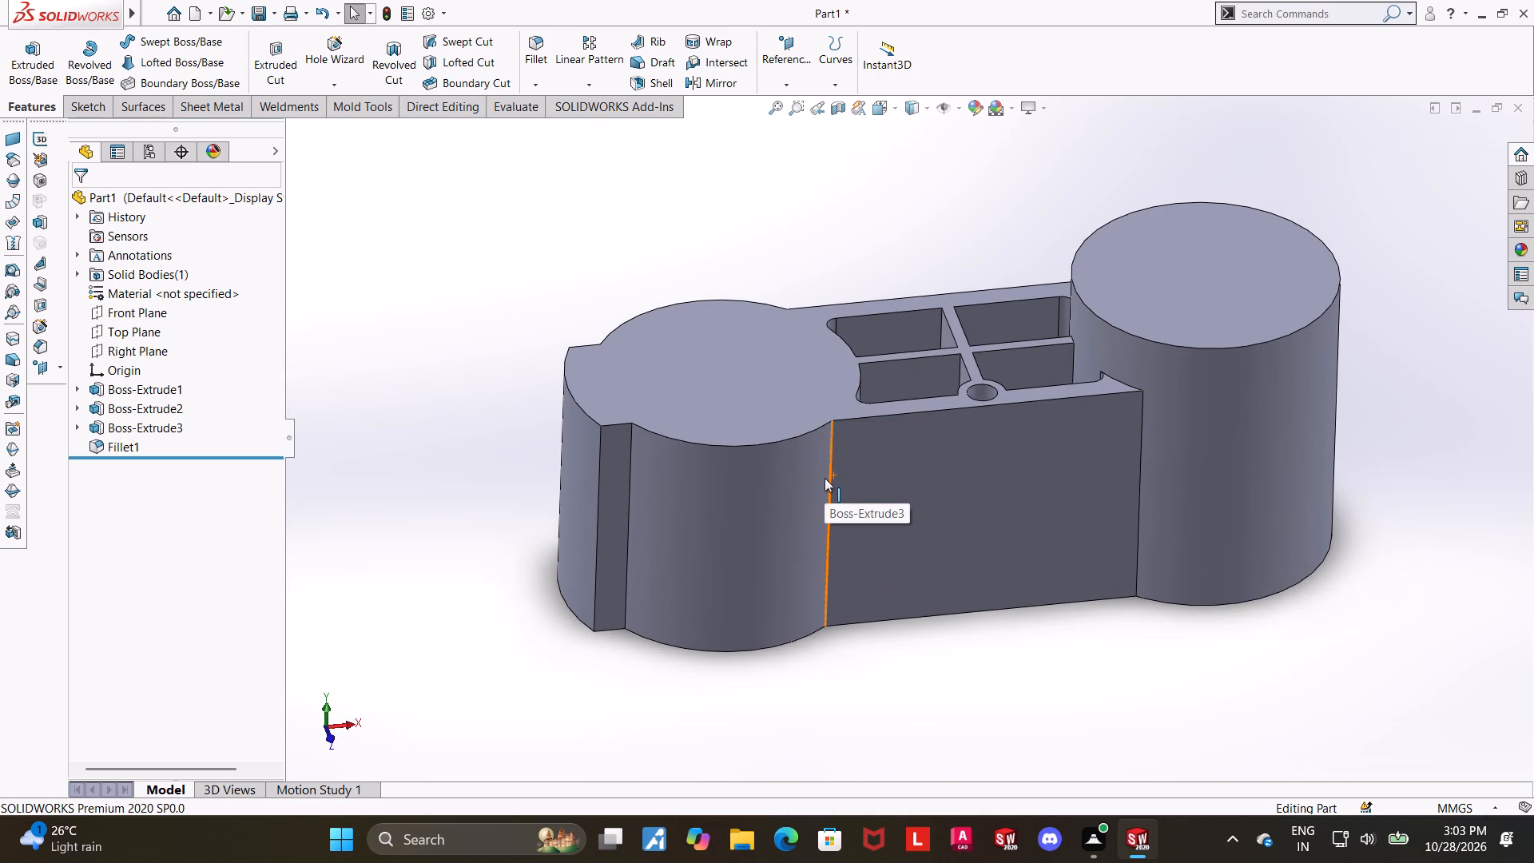
middle_drag(822, 478, 820, 542)
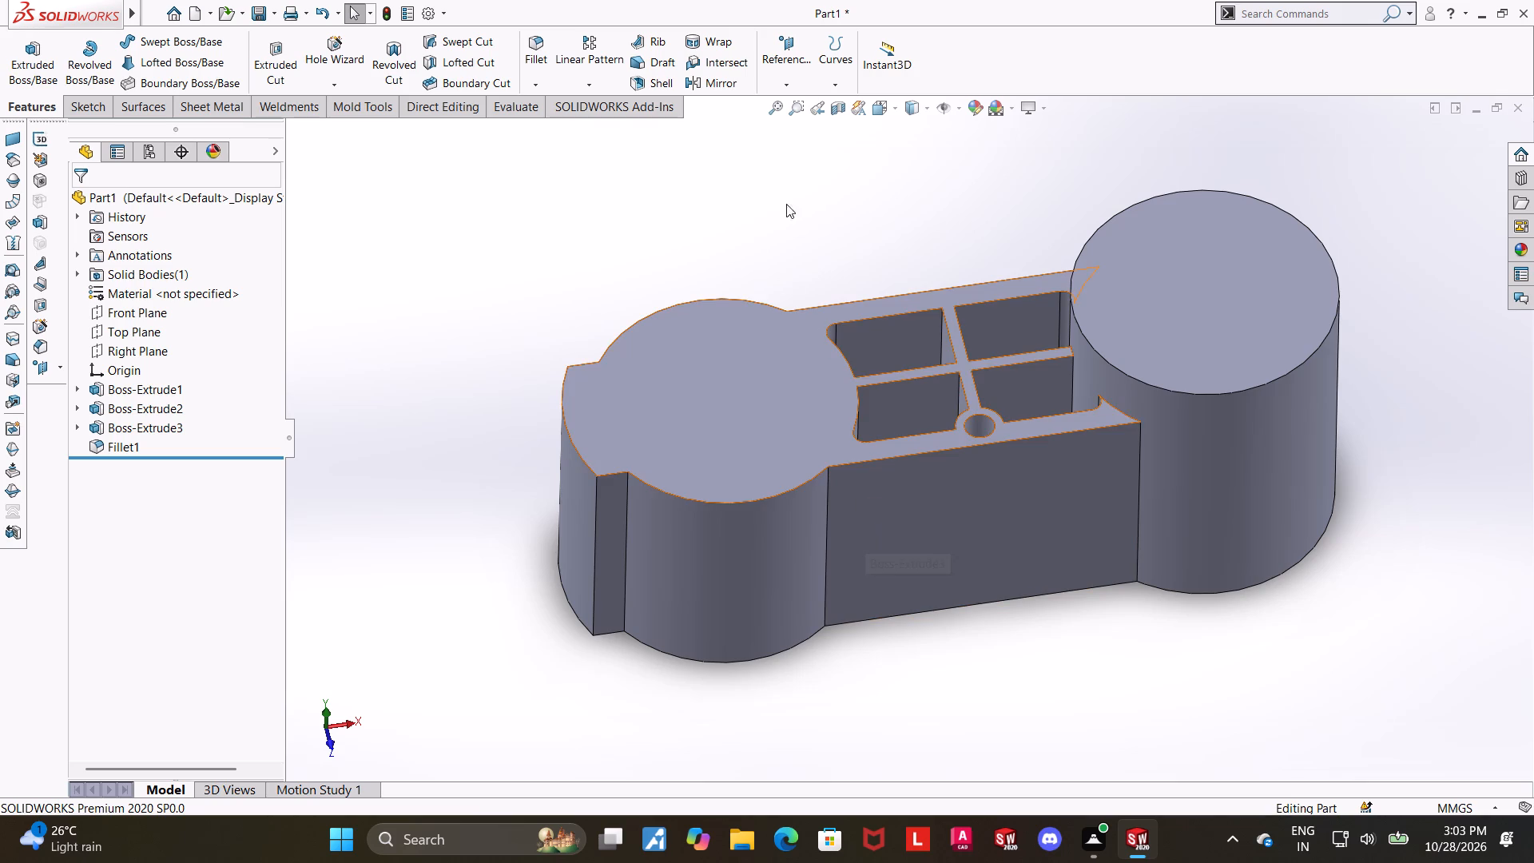
Start a Hole Wizard counterbored hole with a 27 mm diameter and a 32 mm counterbore diameter.
click(322, 42)
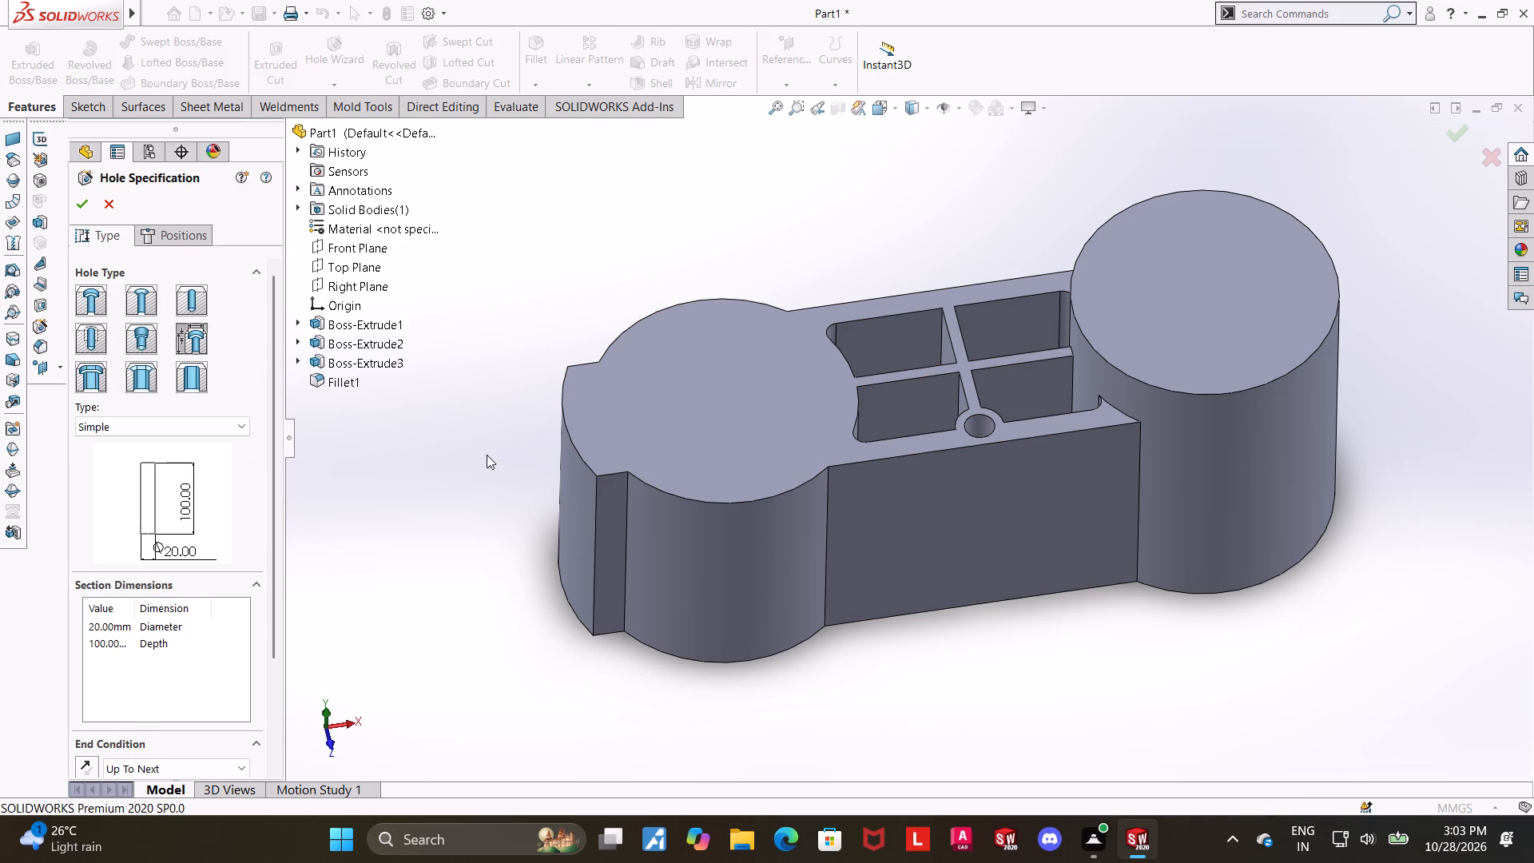
click(189, 421)
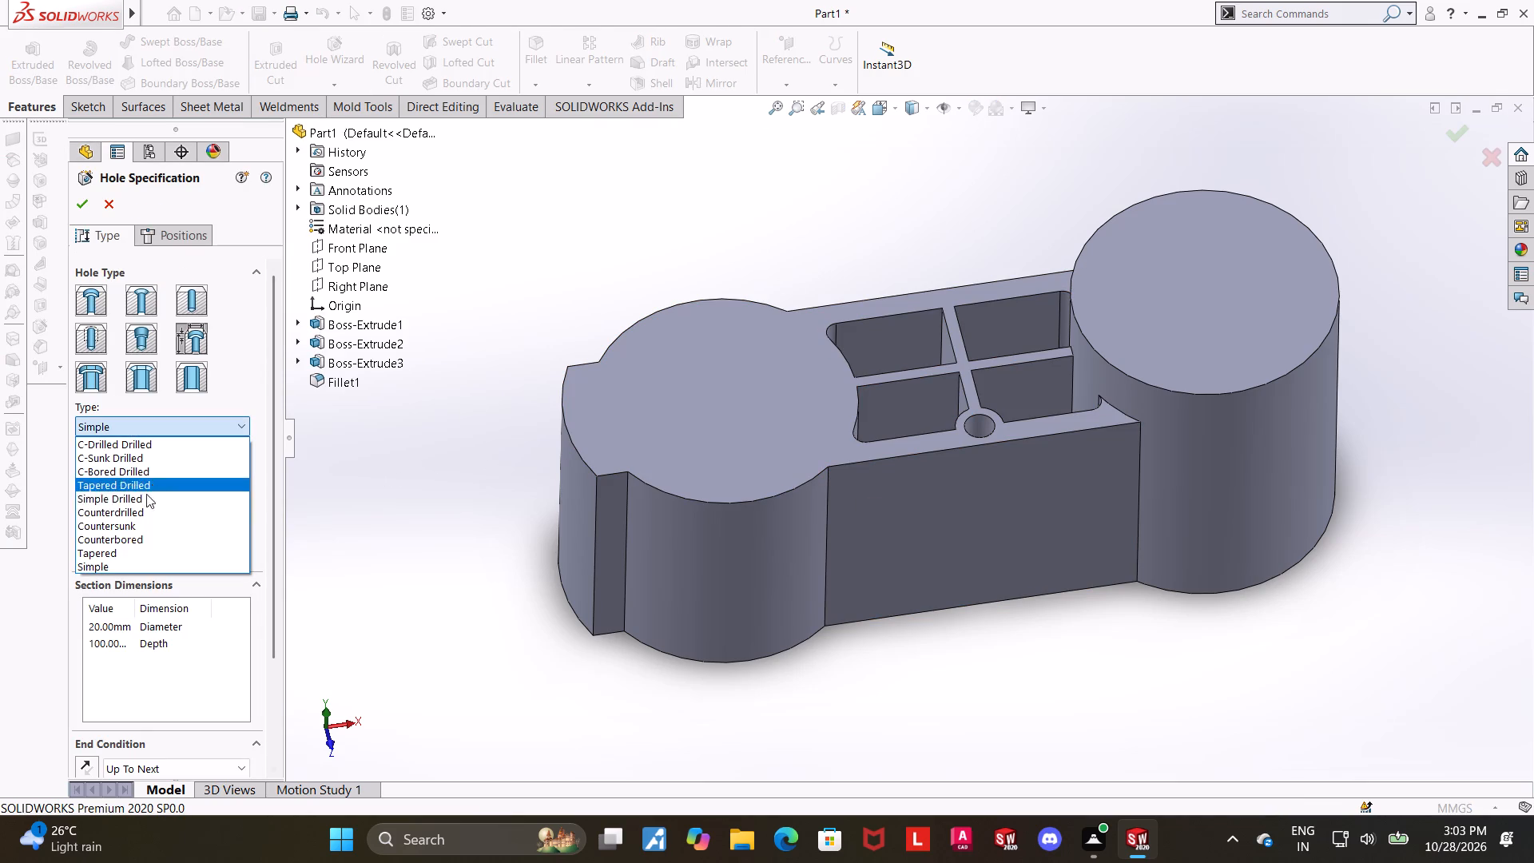
click(145, 539)
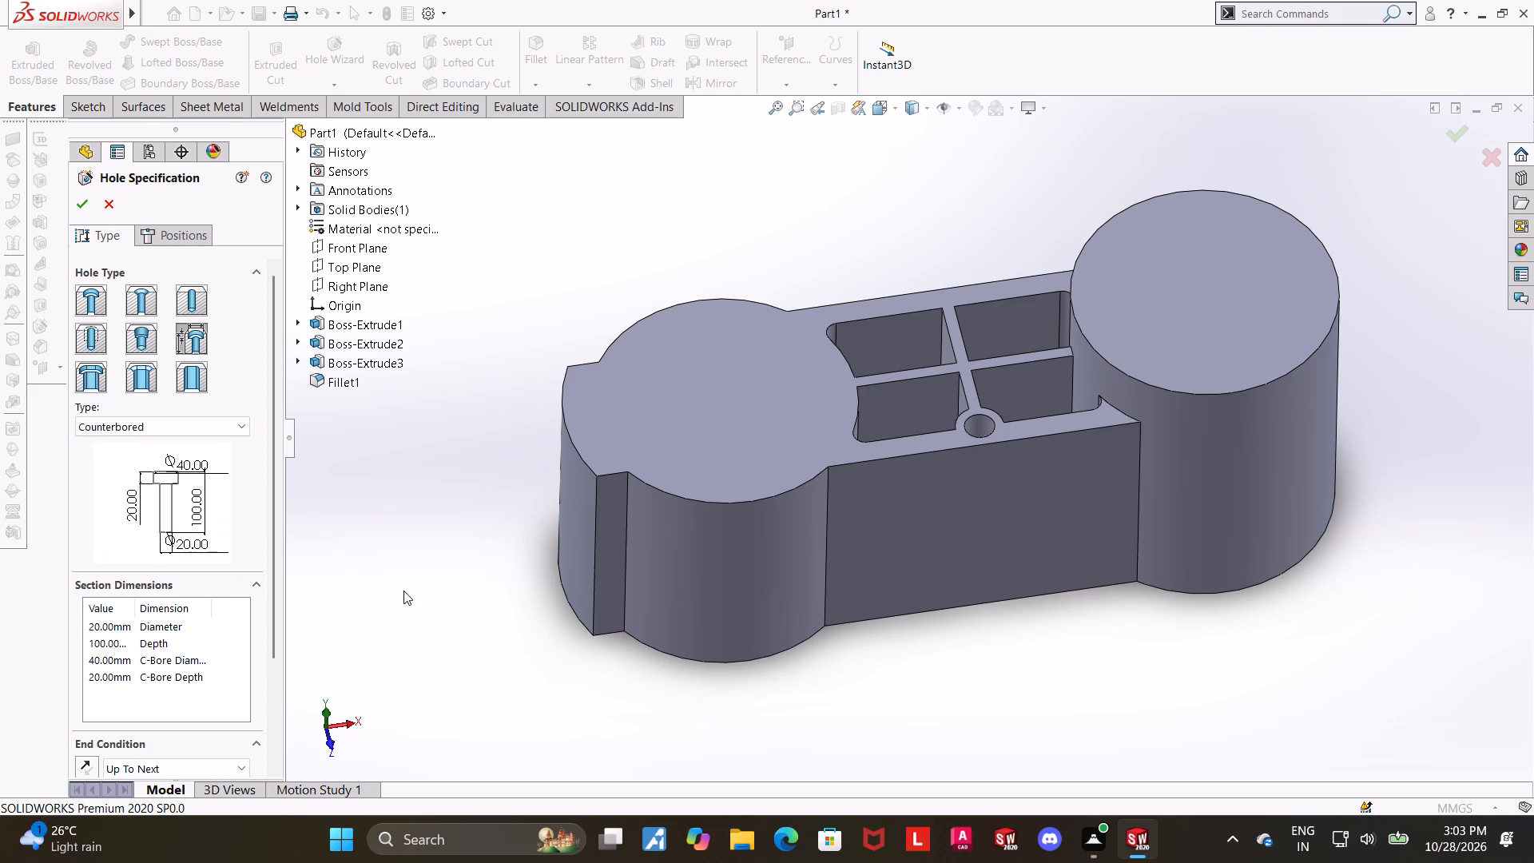
double_click(104, 628)
text(27)
key(Return)
click(361, 627)
double_click(120, 666)
text(32)
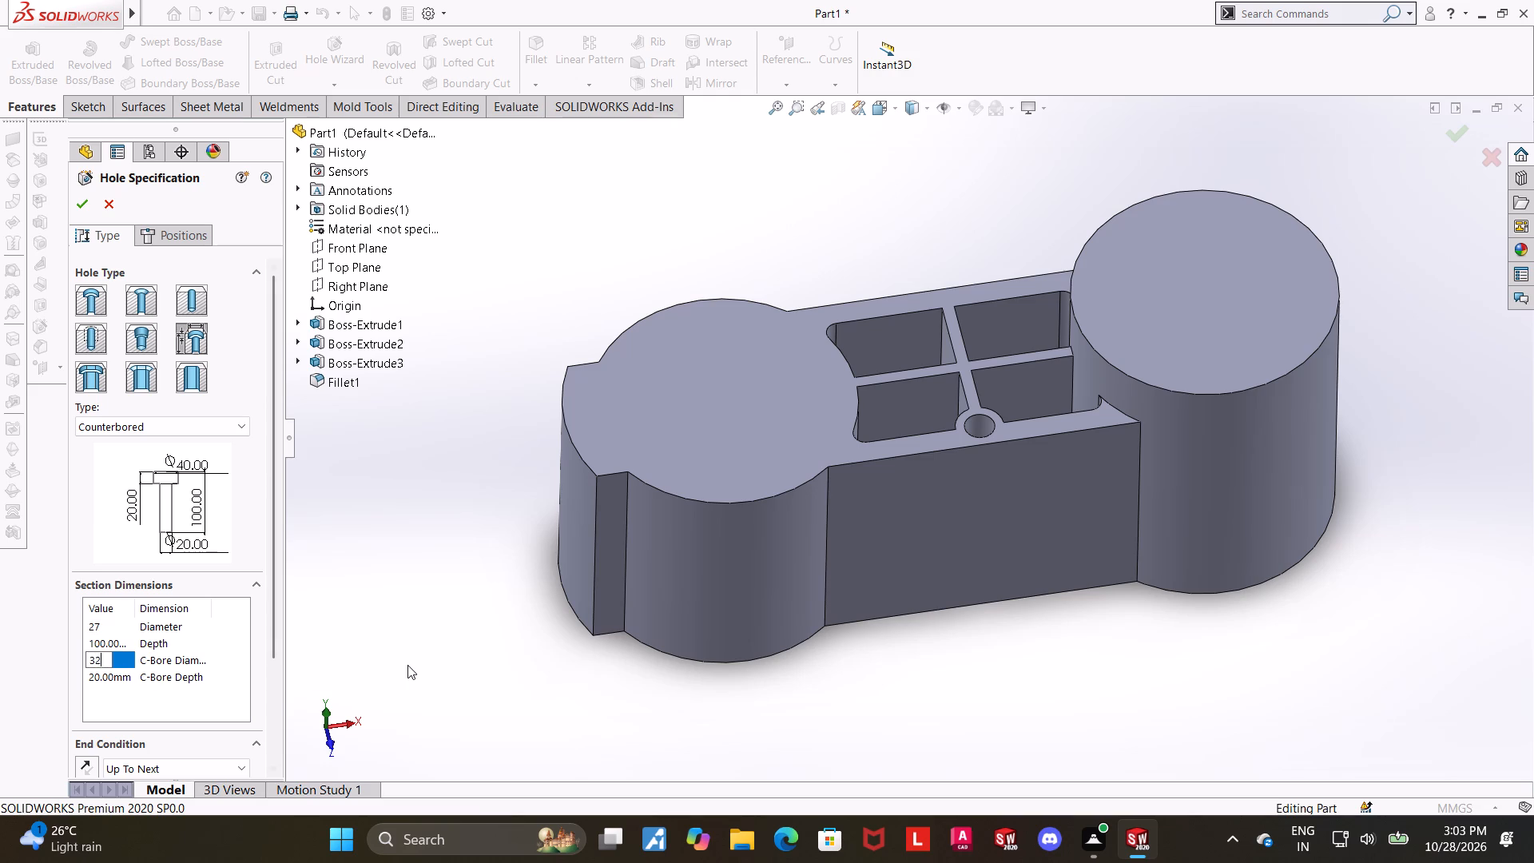
key(Return)
click(402, 652)
Set the hole's counterbore depth to 19.2 mm.
double_click(165, 679)
click(353, 674)
click(517, 626)
click(324, 682)
double_click(102, 672)
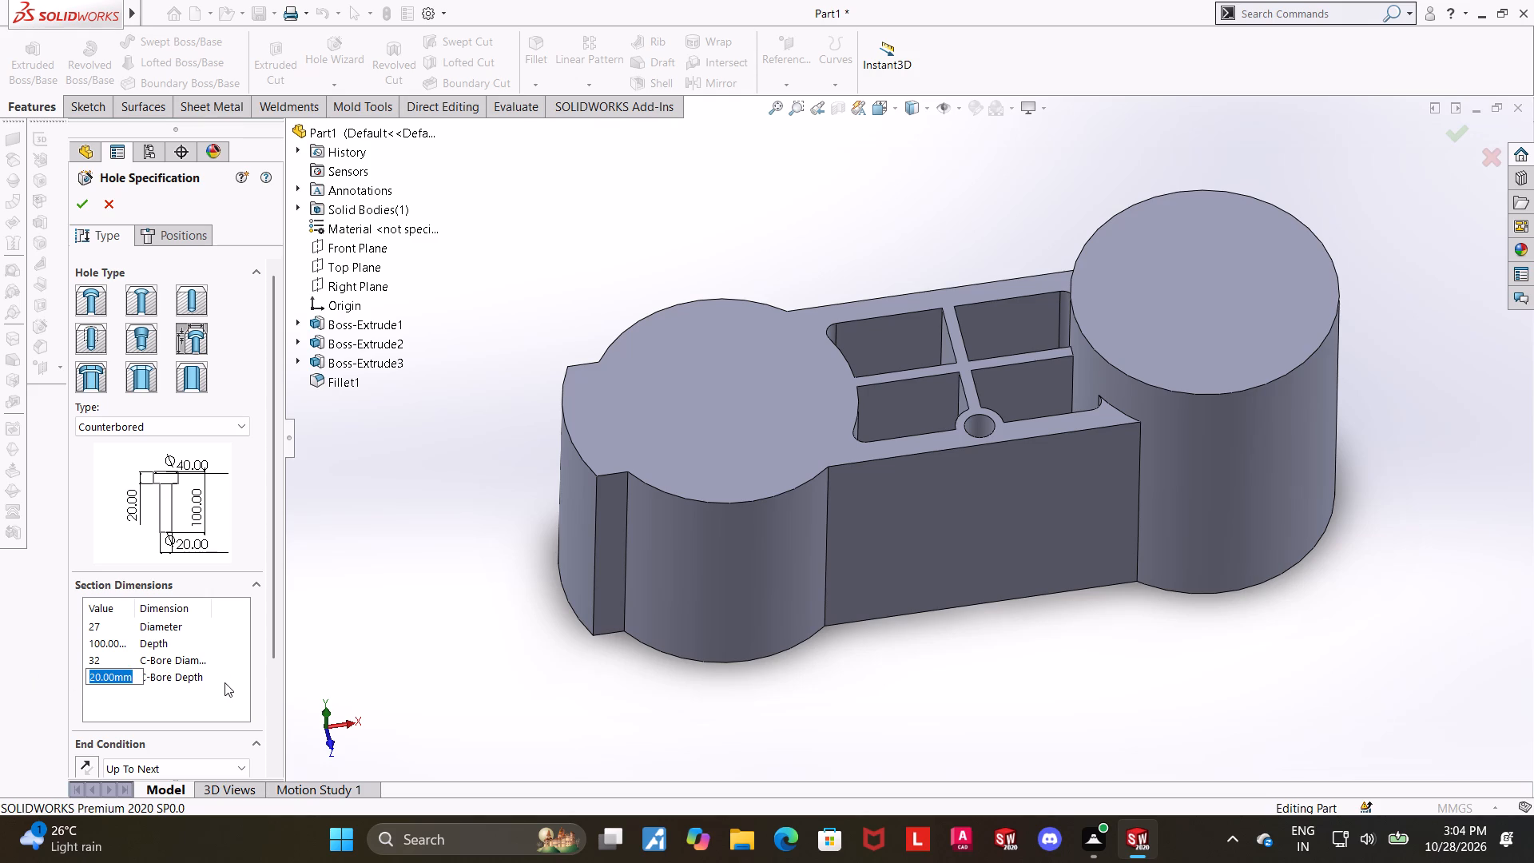
key(1)
text(9.)
key(2)
key(Return)
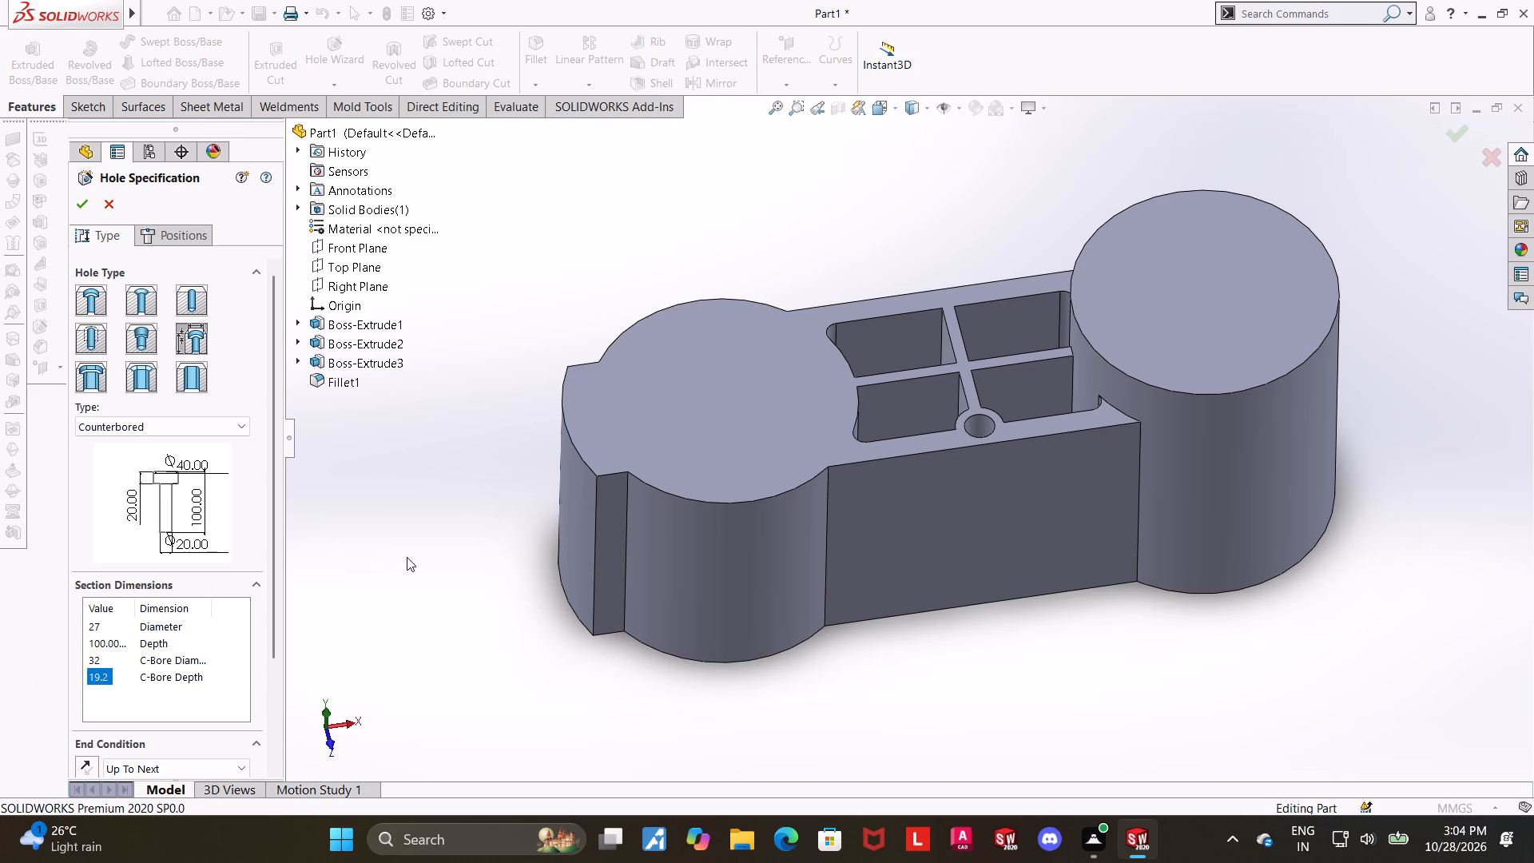
click(401, 558)
Give the counterbored hole a Blind end condition and set its overall depth to 29.2 mm.
click(148, 762)
click(143, 782)
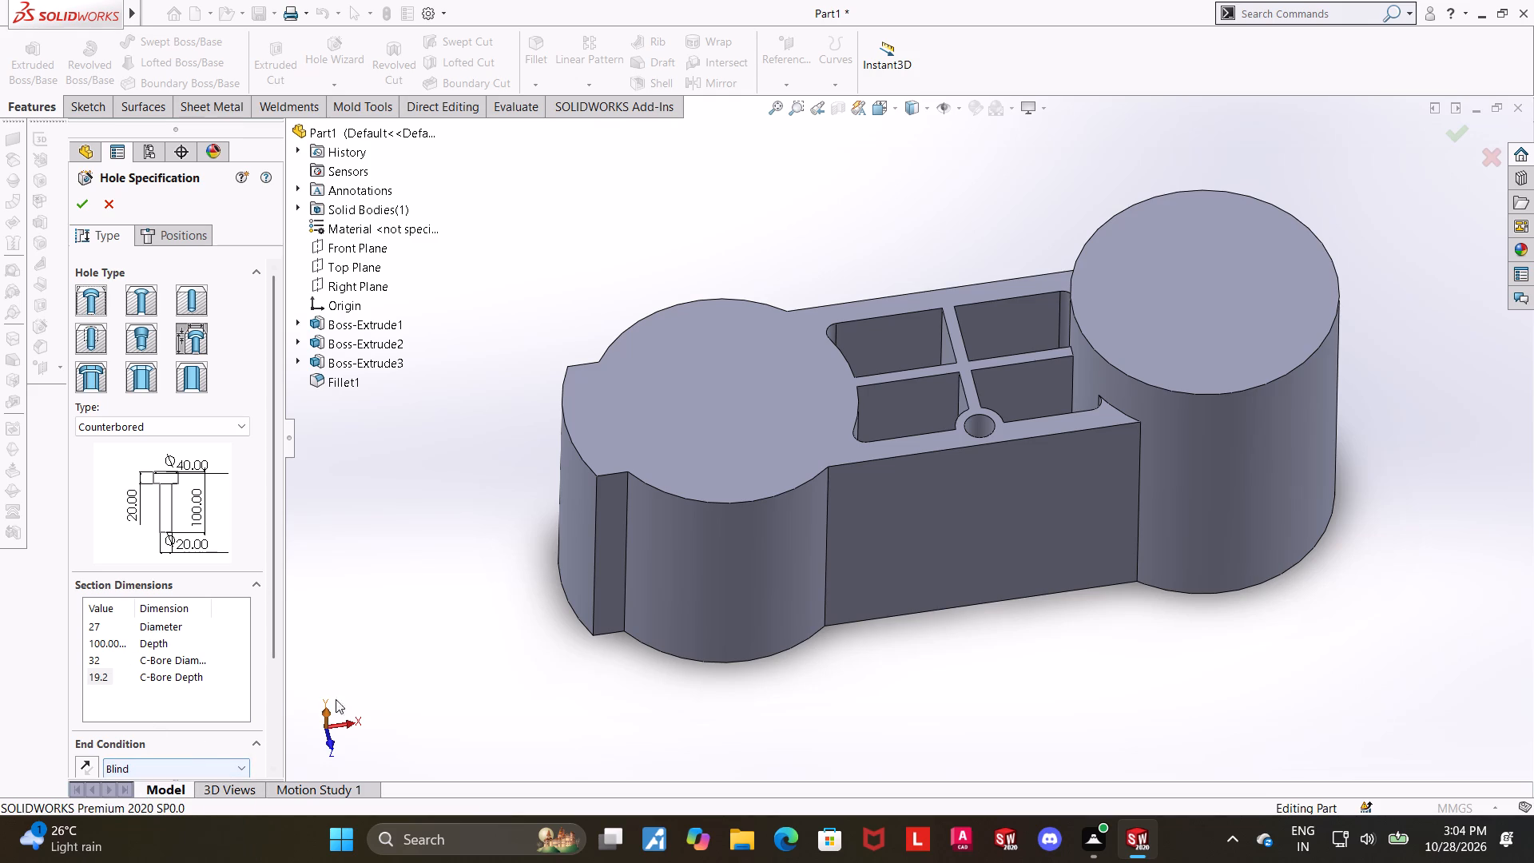
double_click(115, 645)
text(19.2)
text(+10)
key(Return)
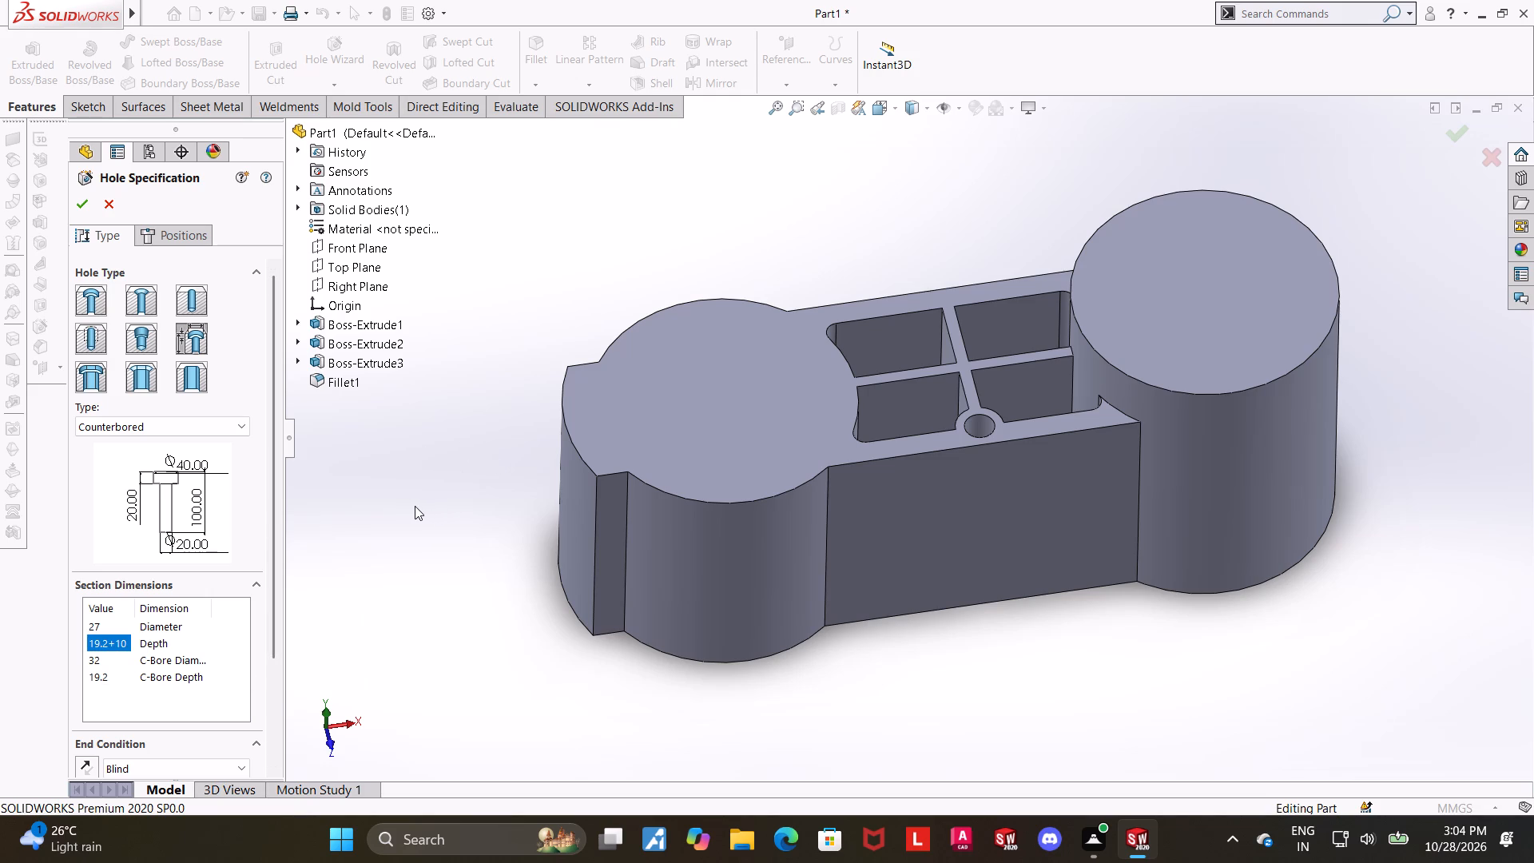
key(Return)
double_click(124, 644)
text(29.2)
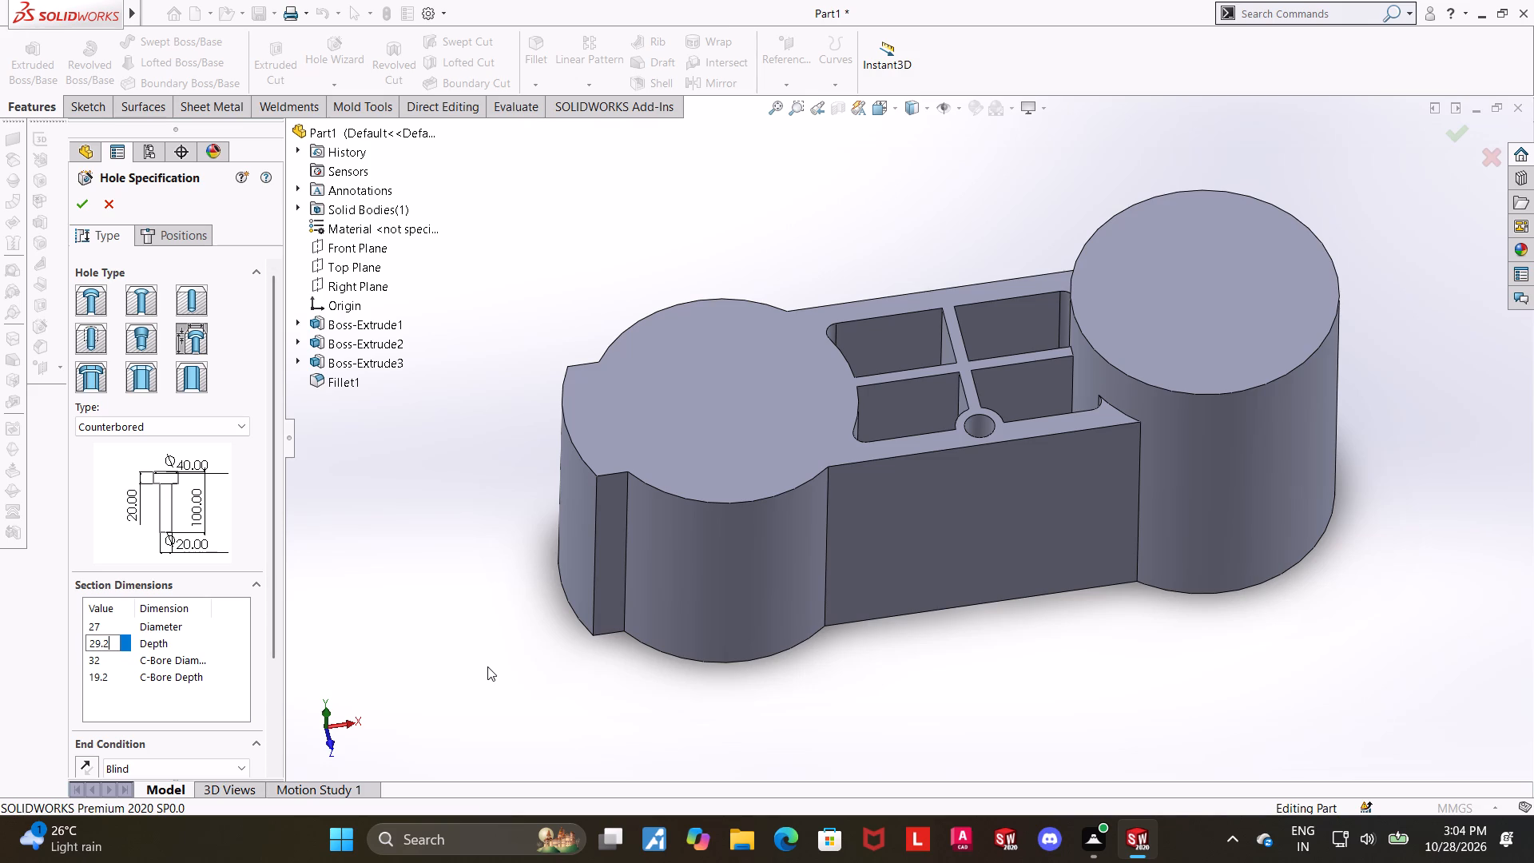
key(Return)
click(360, 670)
scroll(582, 639, down, 1)
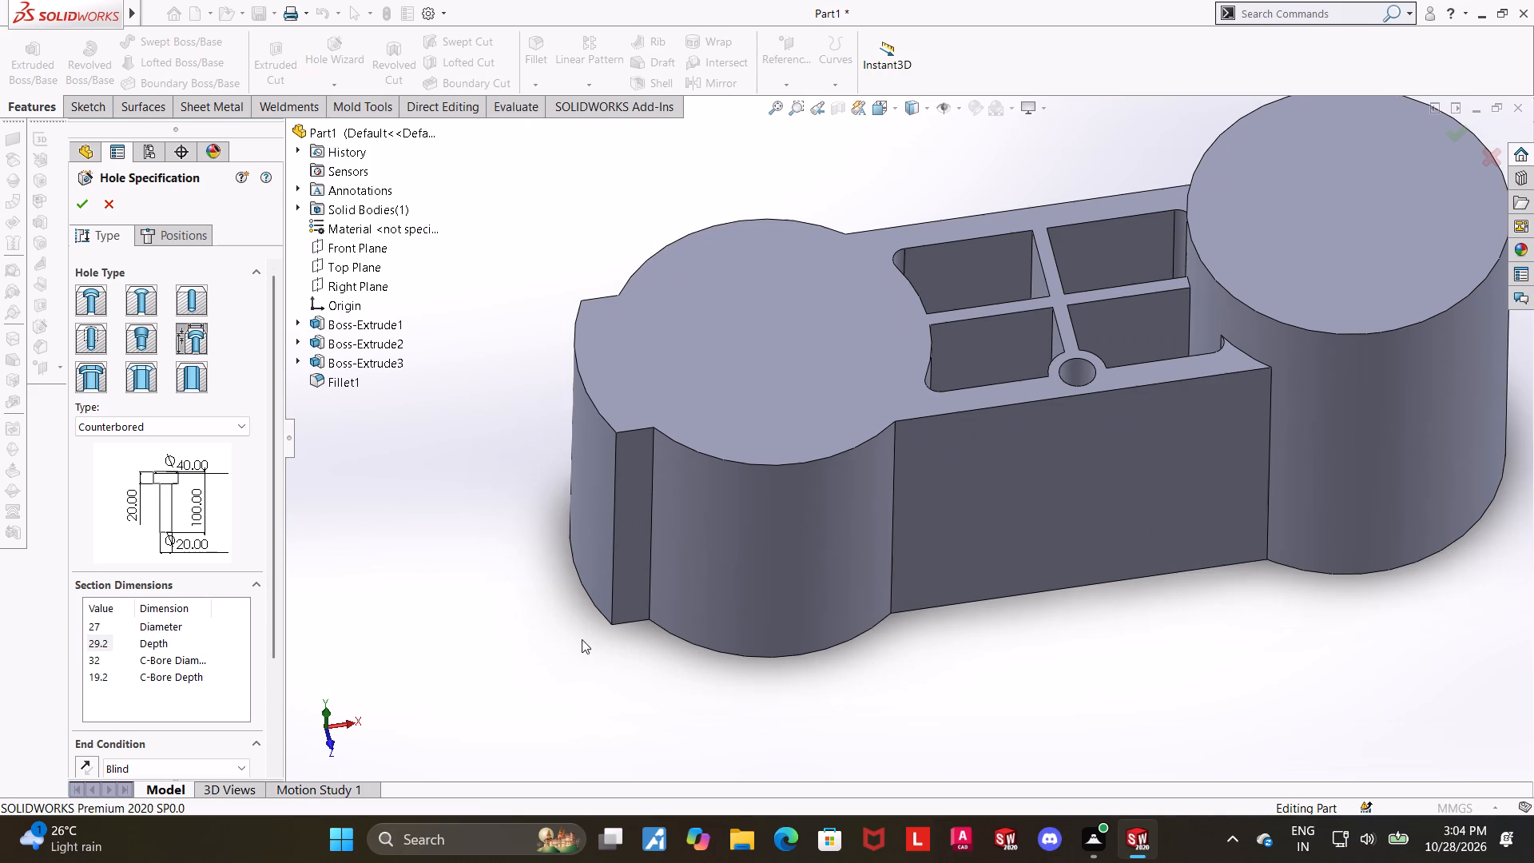
Place the counterbored hole on the left boss's top face, concentric with the boss's outer edge, and create it.
click(173, 245)
click(184, 411)
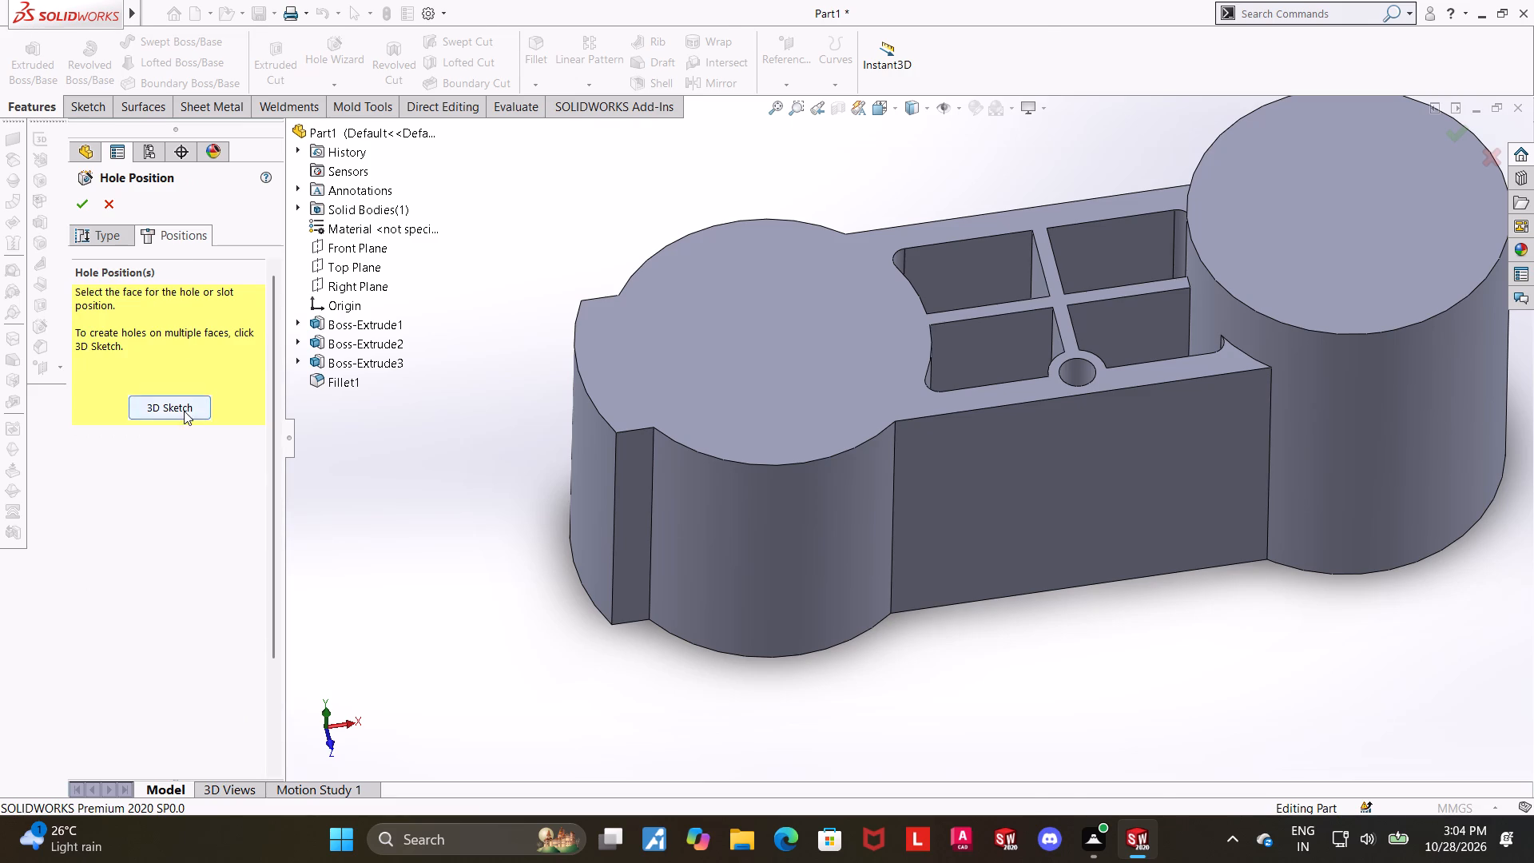
click(766, 325)
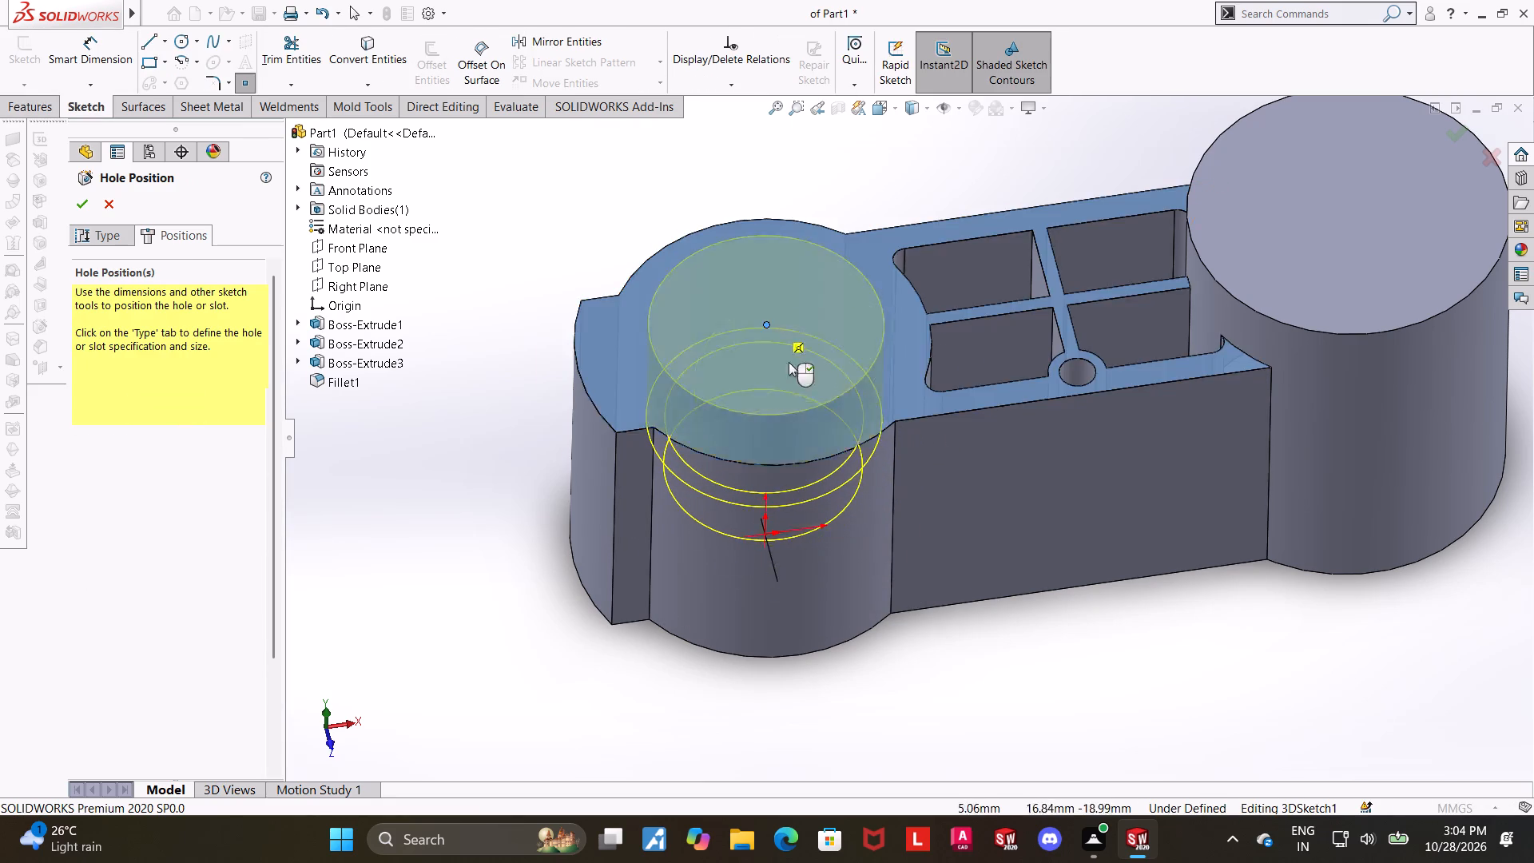
key(Escape)
key(Escape)
middle_drag(835, 187, 841, 215)
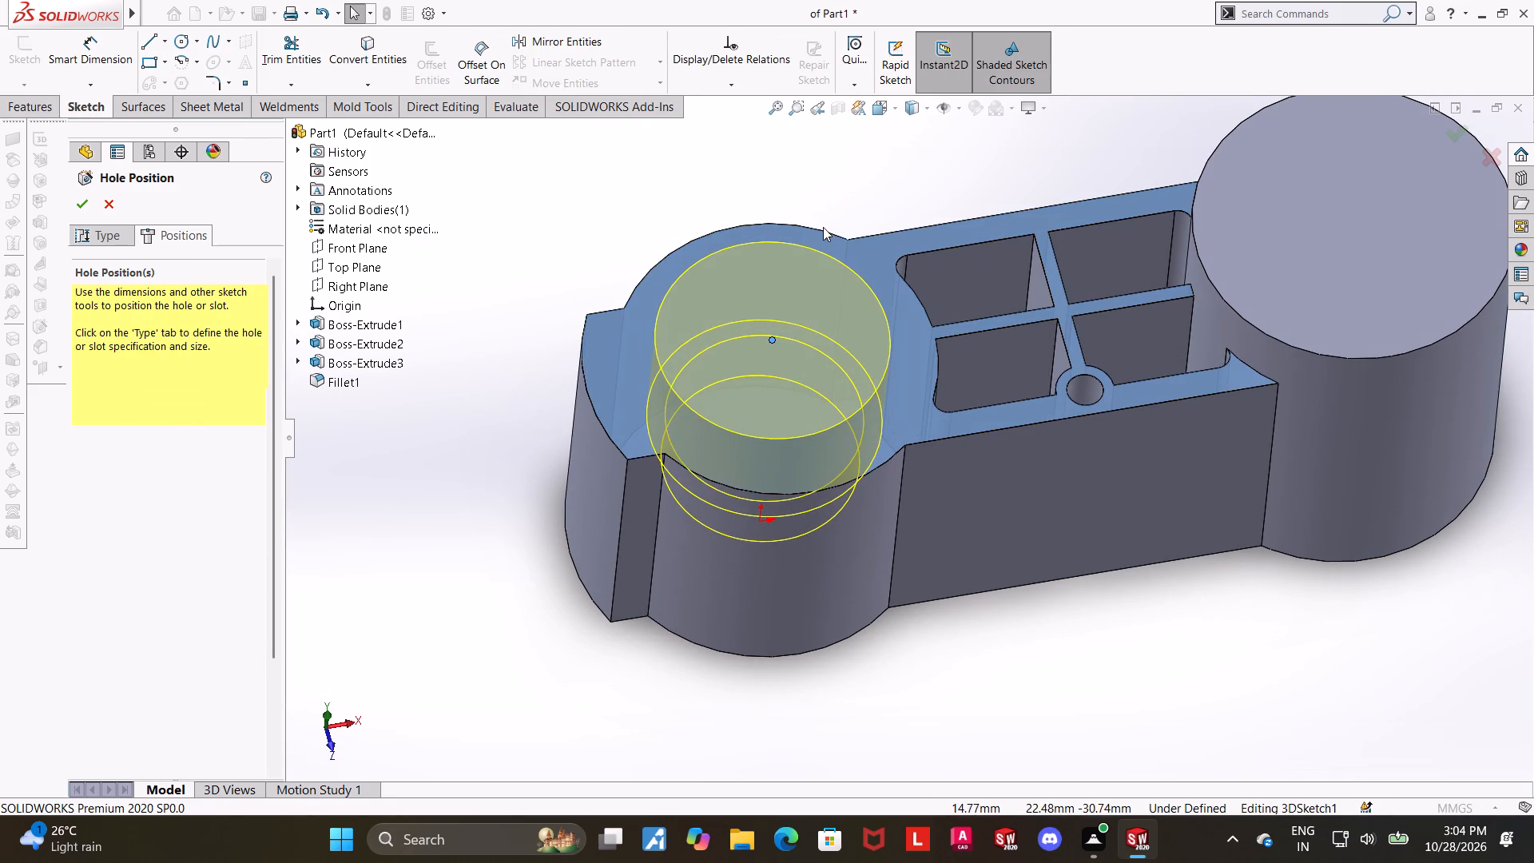
click(821, 228)
ctrl+click(772, 342)
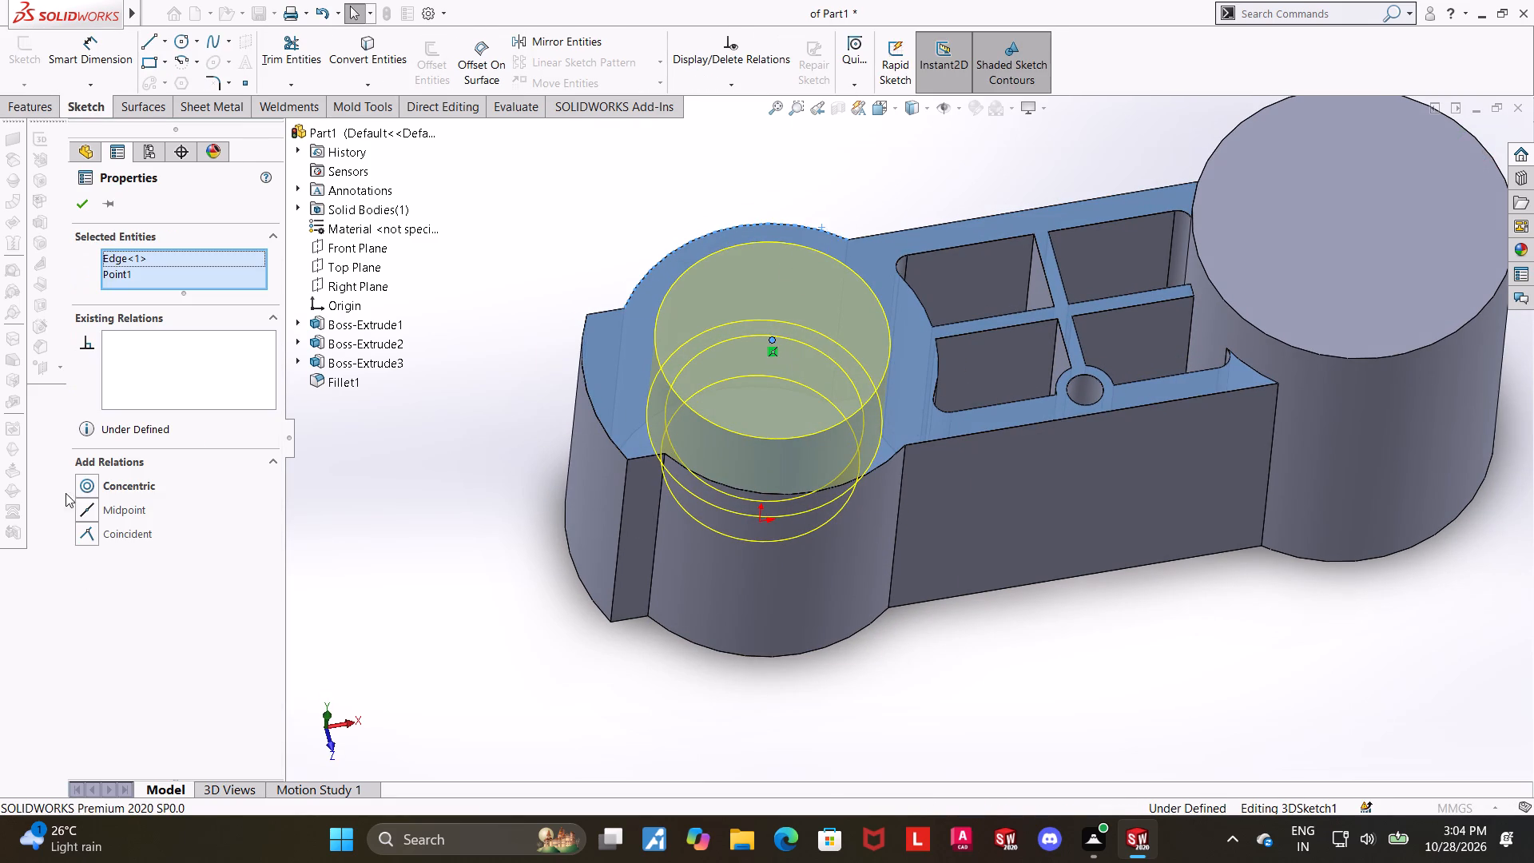
click(91, 483)
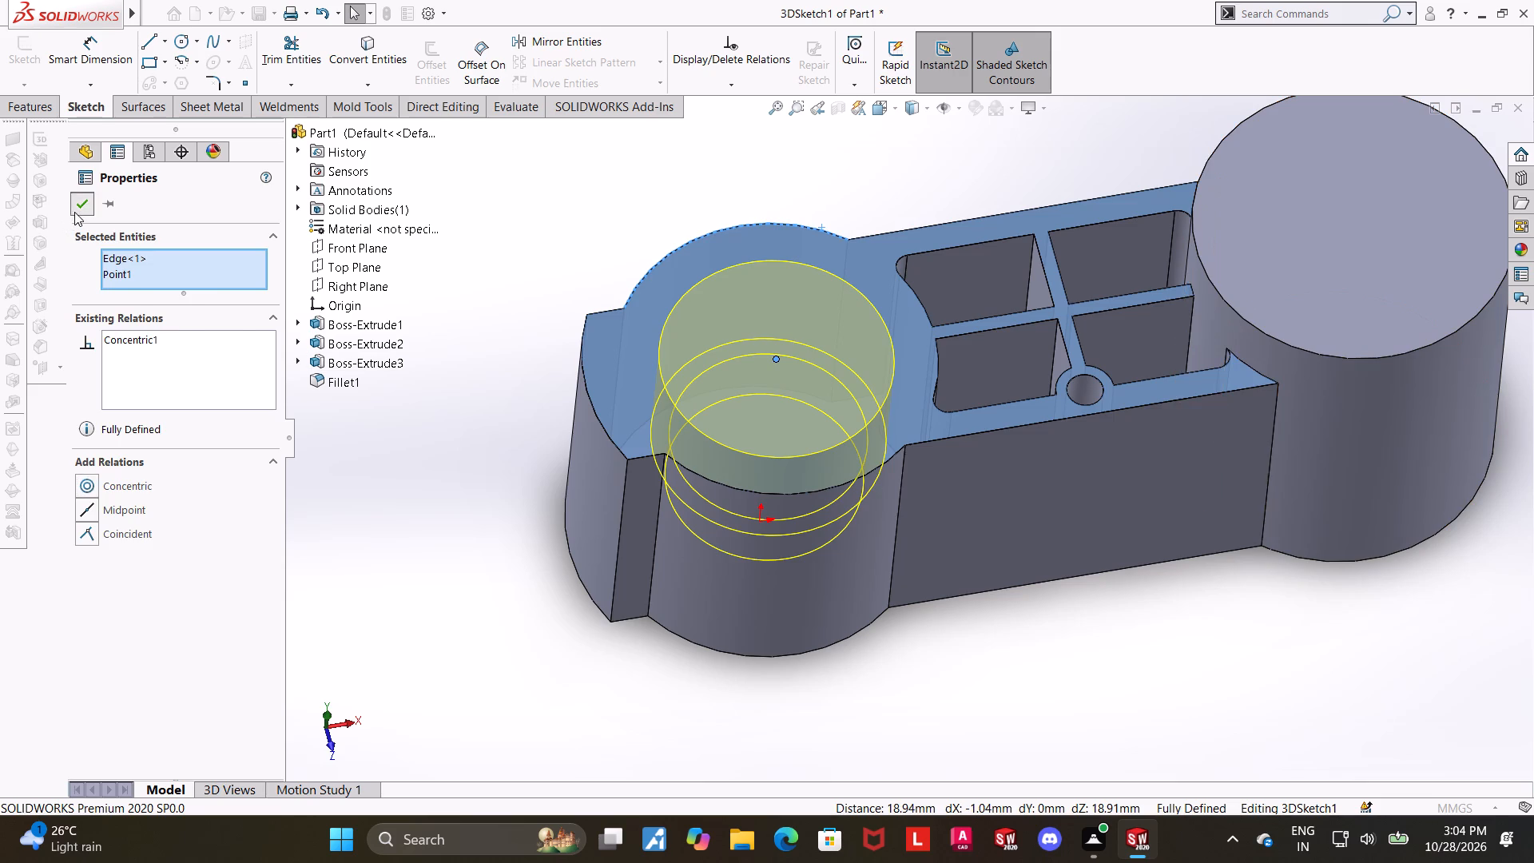
click(74, 212)
click(82, 200)
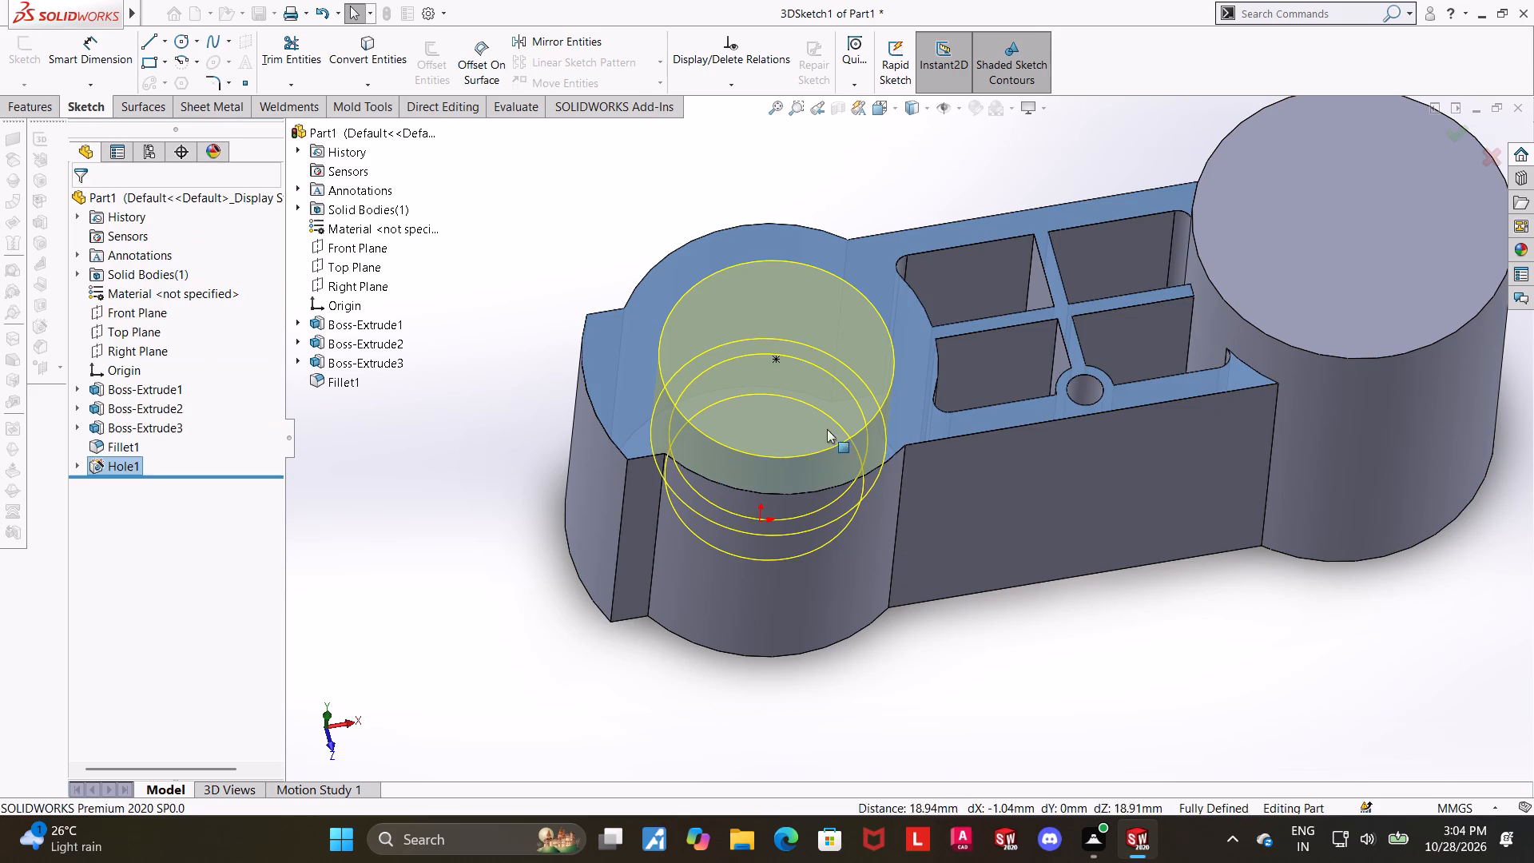
click(1023, 495)
click(1008, 638)
Measure the distance between the counterbored hole's bottom face and its counterbore ledge.
scroll(849, 443, down, 3)
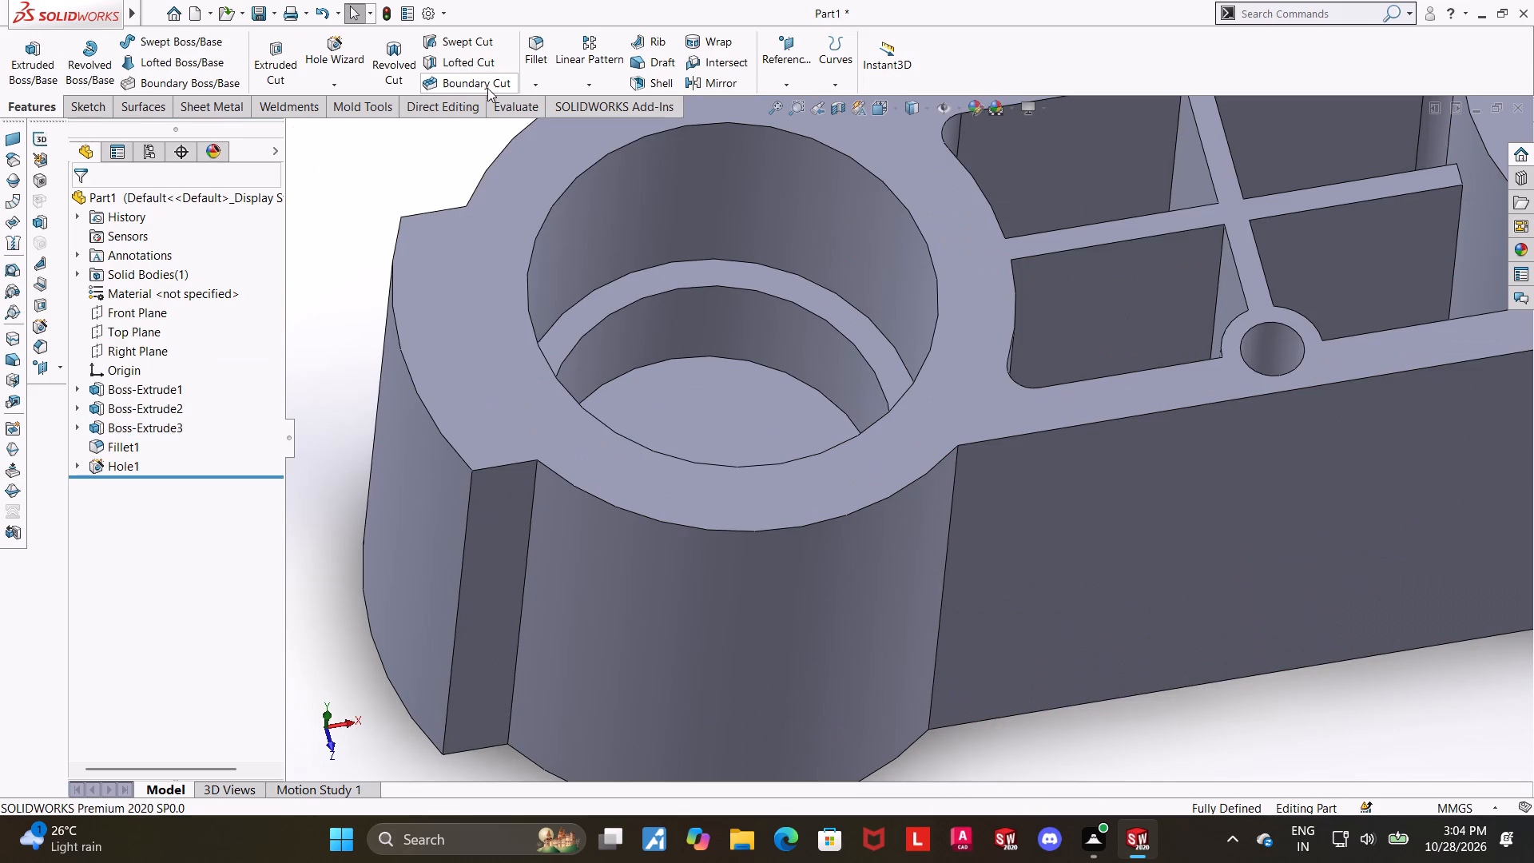
click(527, 107)
click(187, 51)
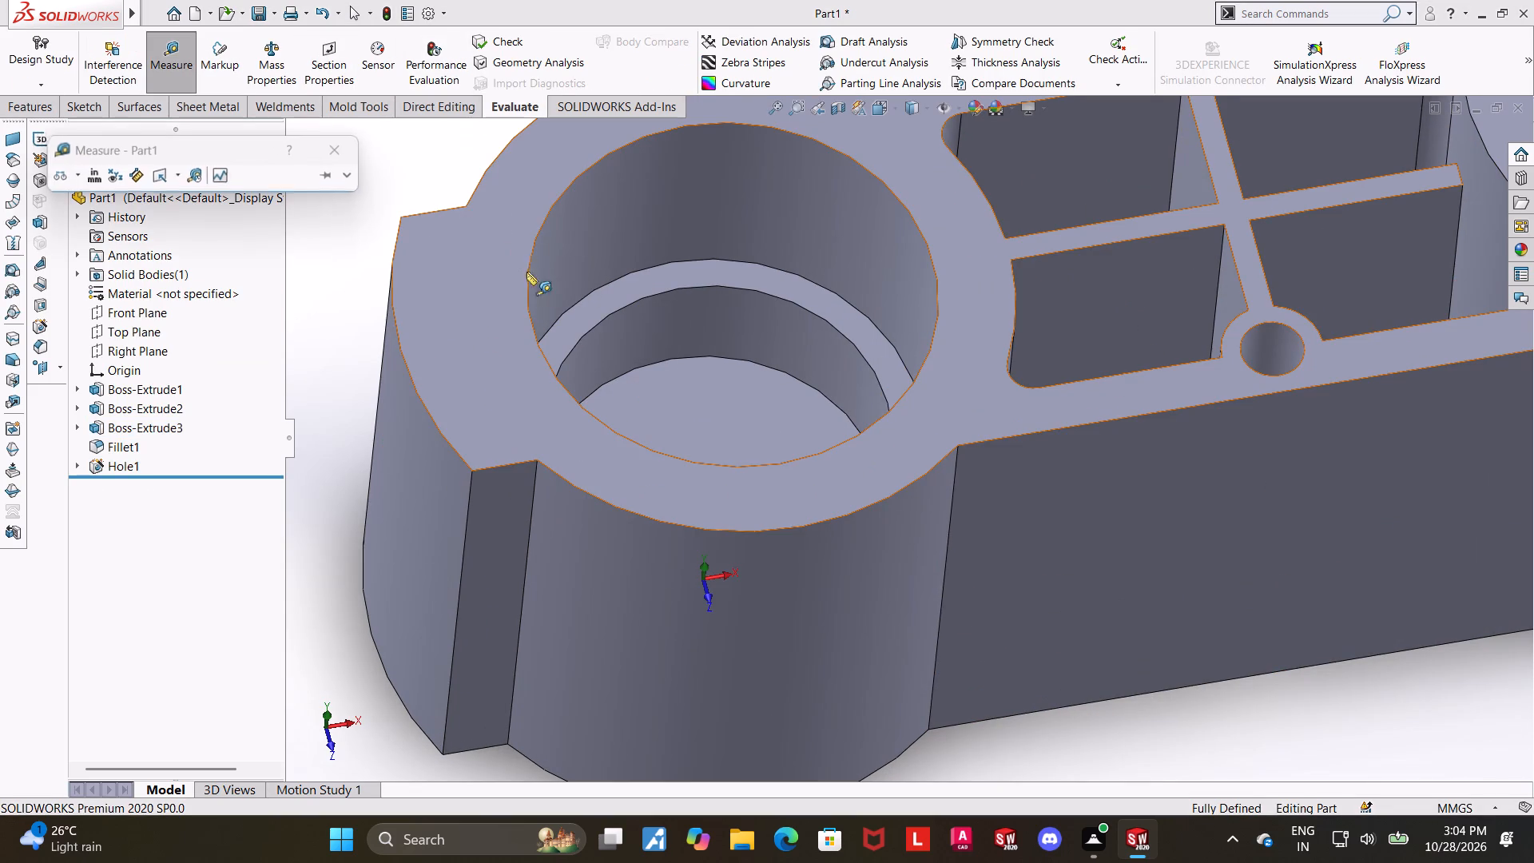
click(726, 400)
click(733, 268)
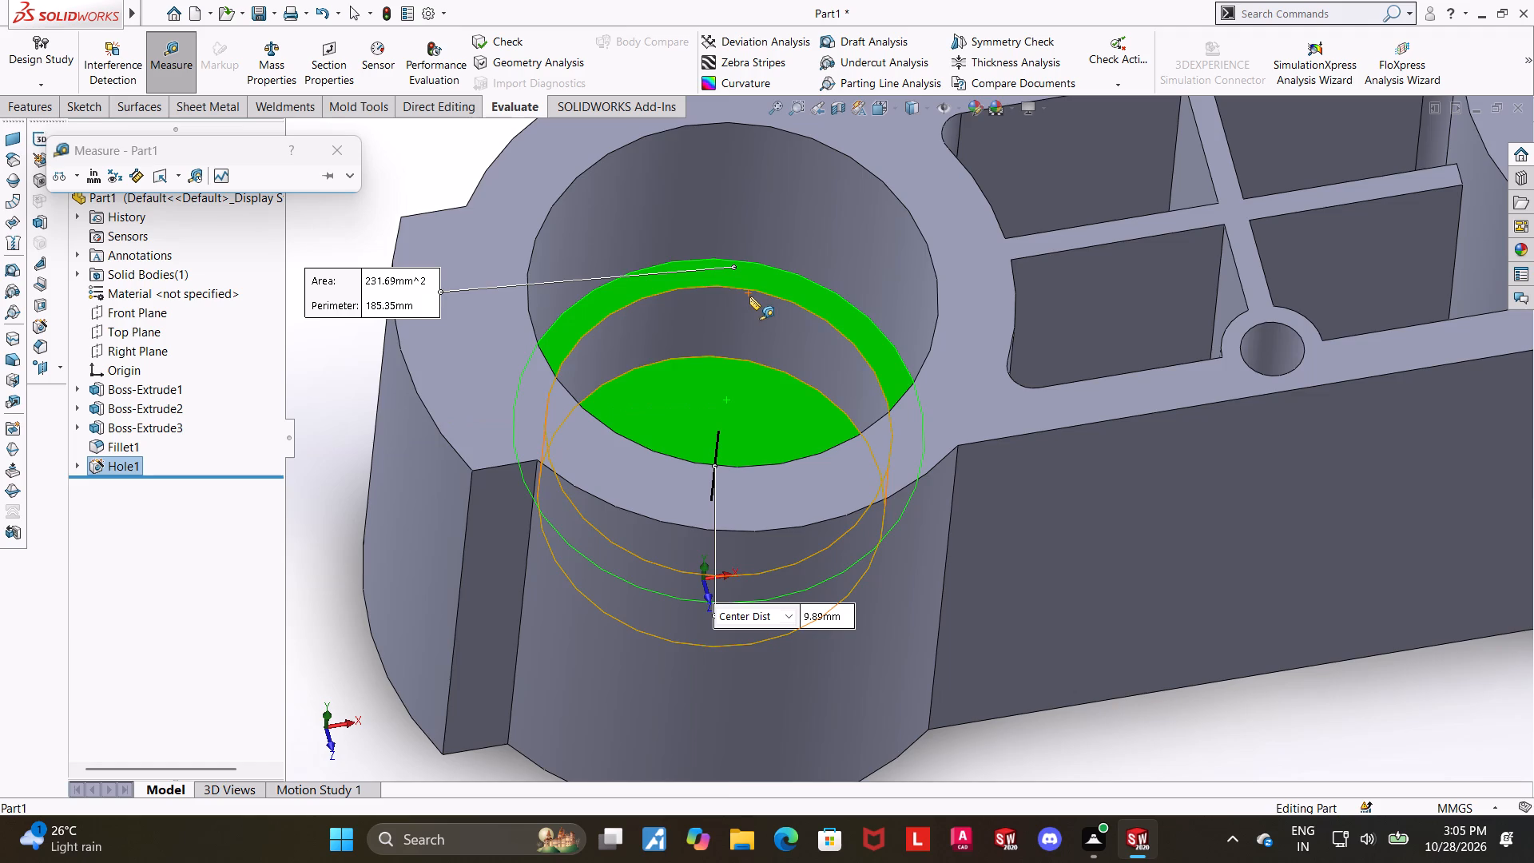
scroll(749, 296, up, 1)
key(Escape)
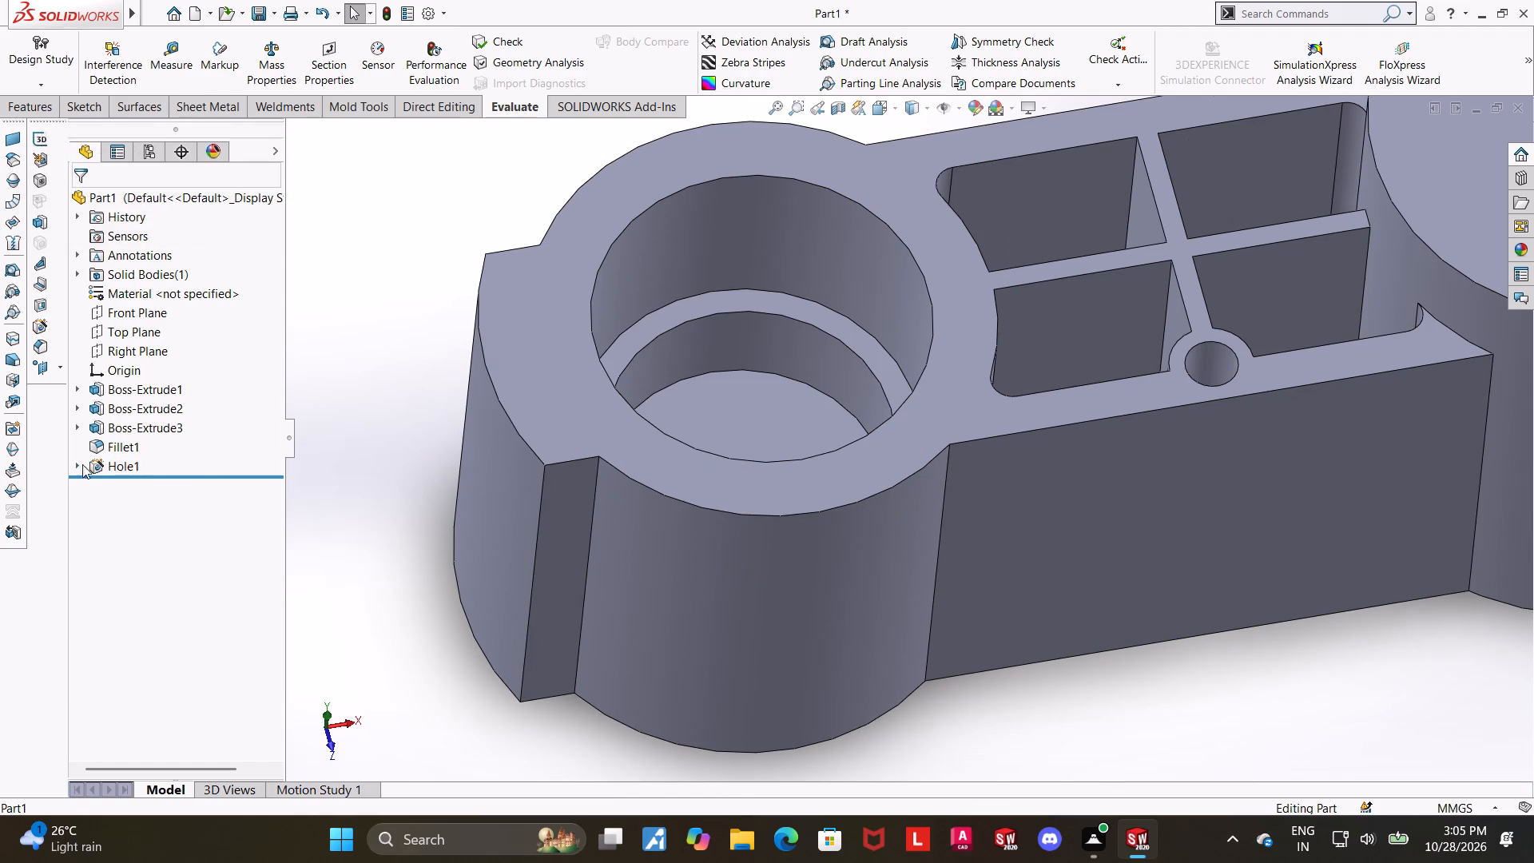
Review the counterbored hole's section dimensions and its preview inside the left boss from several angles.
click(98, 469)
click(113, 427)
middle_drag(487, 667, 467, 572)
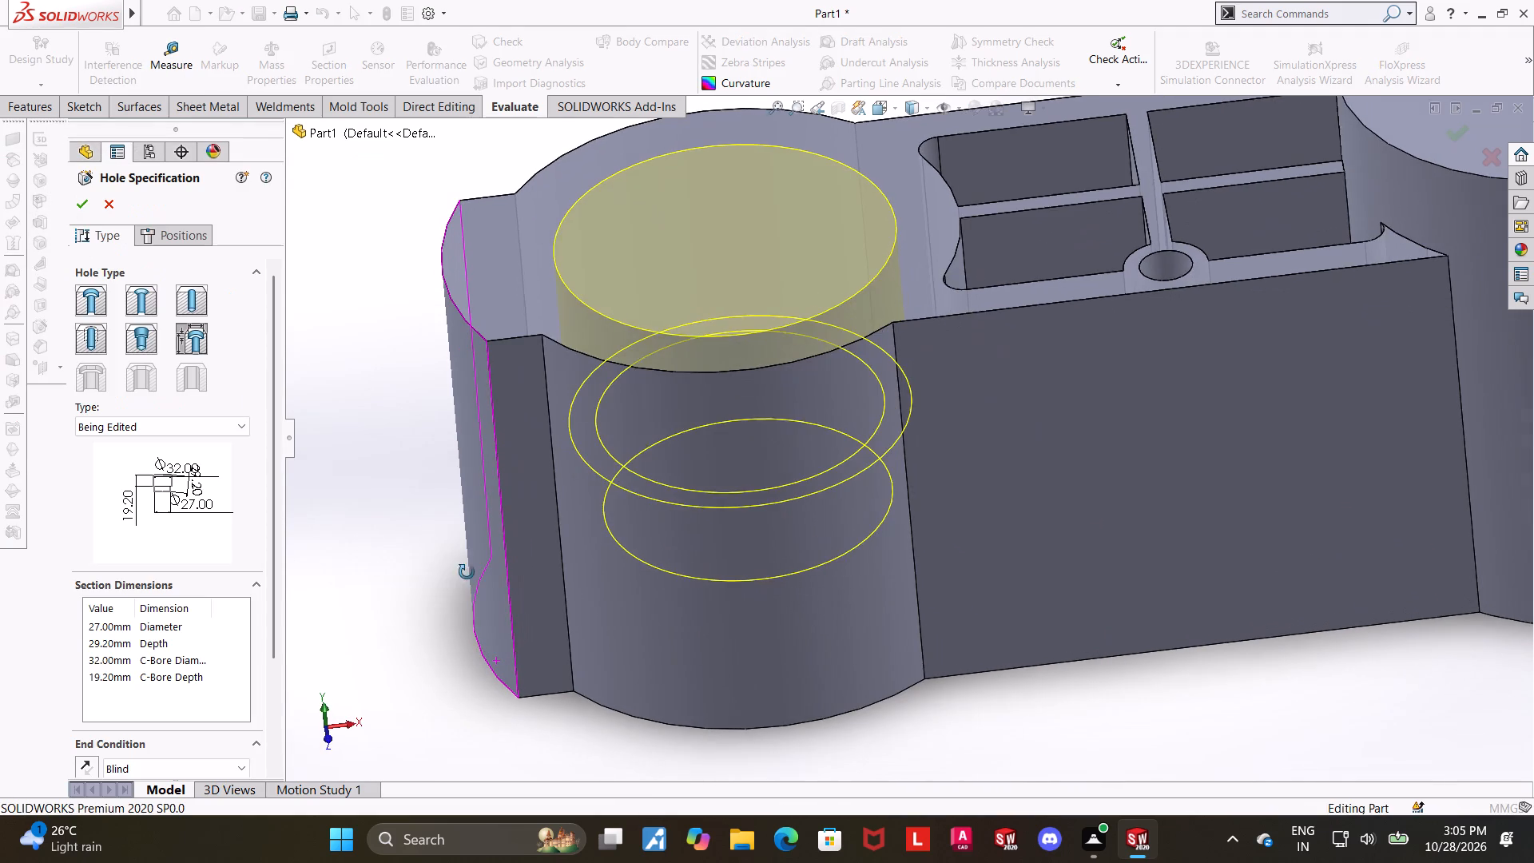
middle_drag(467, 572, 467, 575)
middle_drag(361, 610, 373, 616)
scroll(362, 637, up, 2)
key(Escape)
key(Escape)
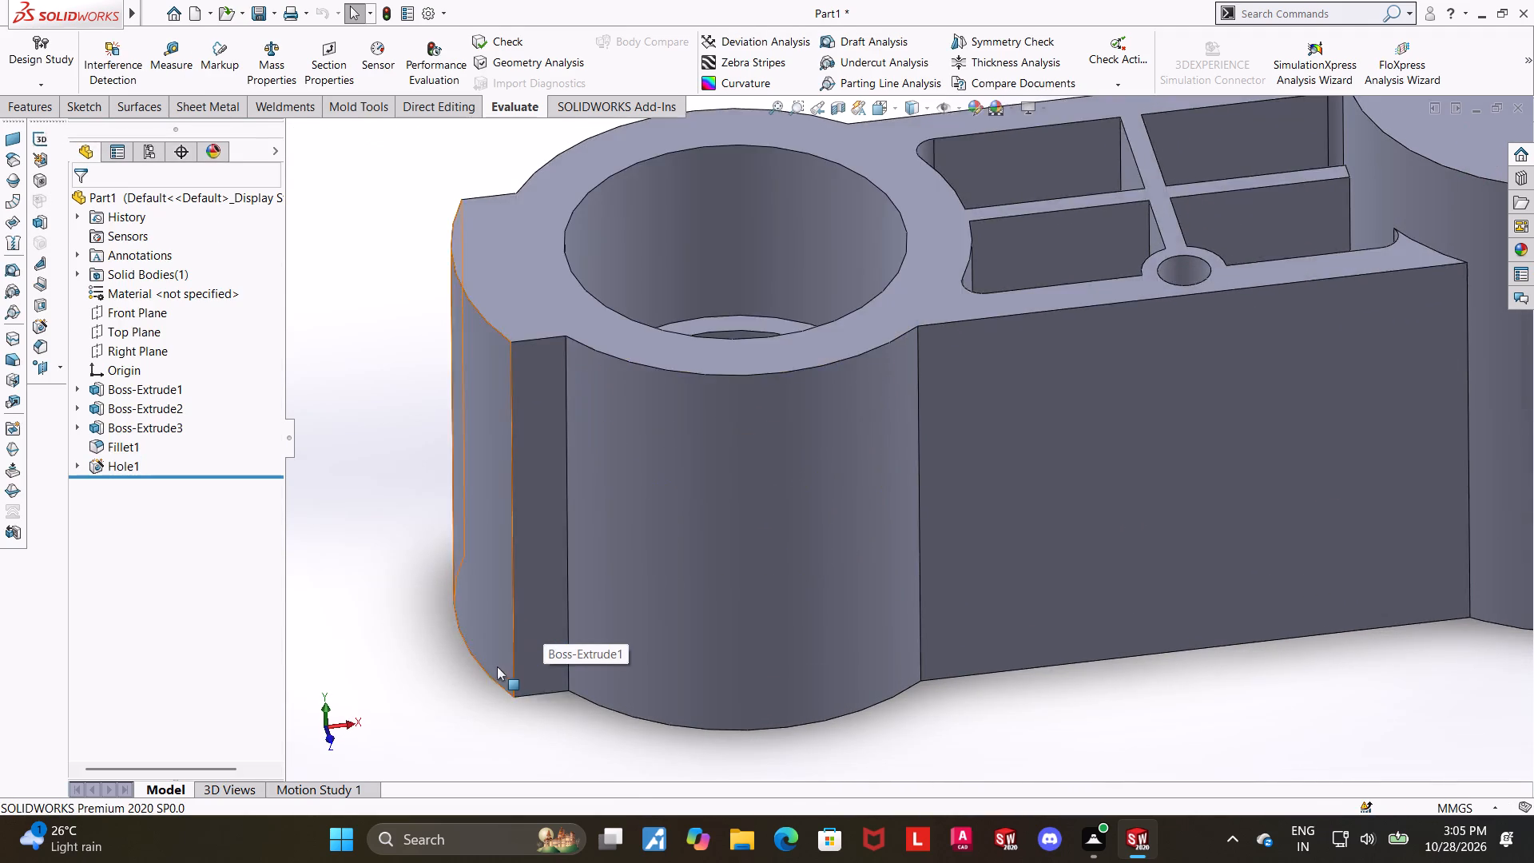
scroll(497, 666, up, 2)
click(120, 463)
click(133, 416)
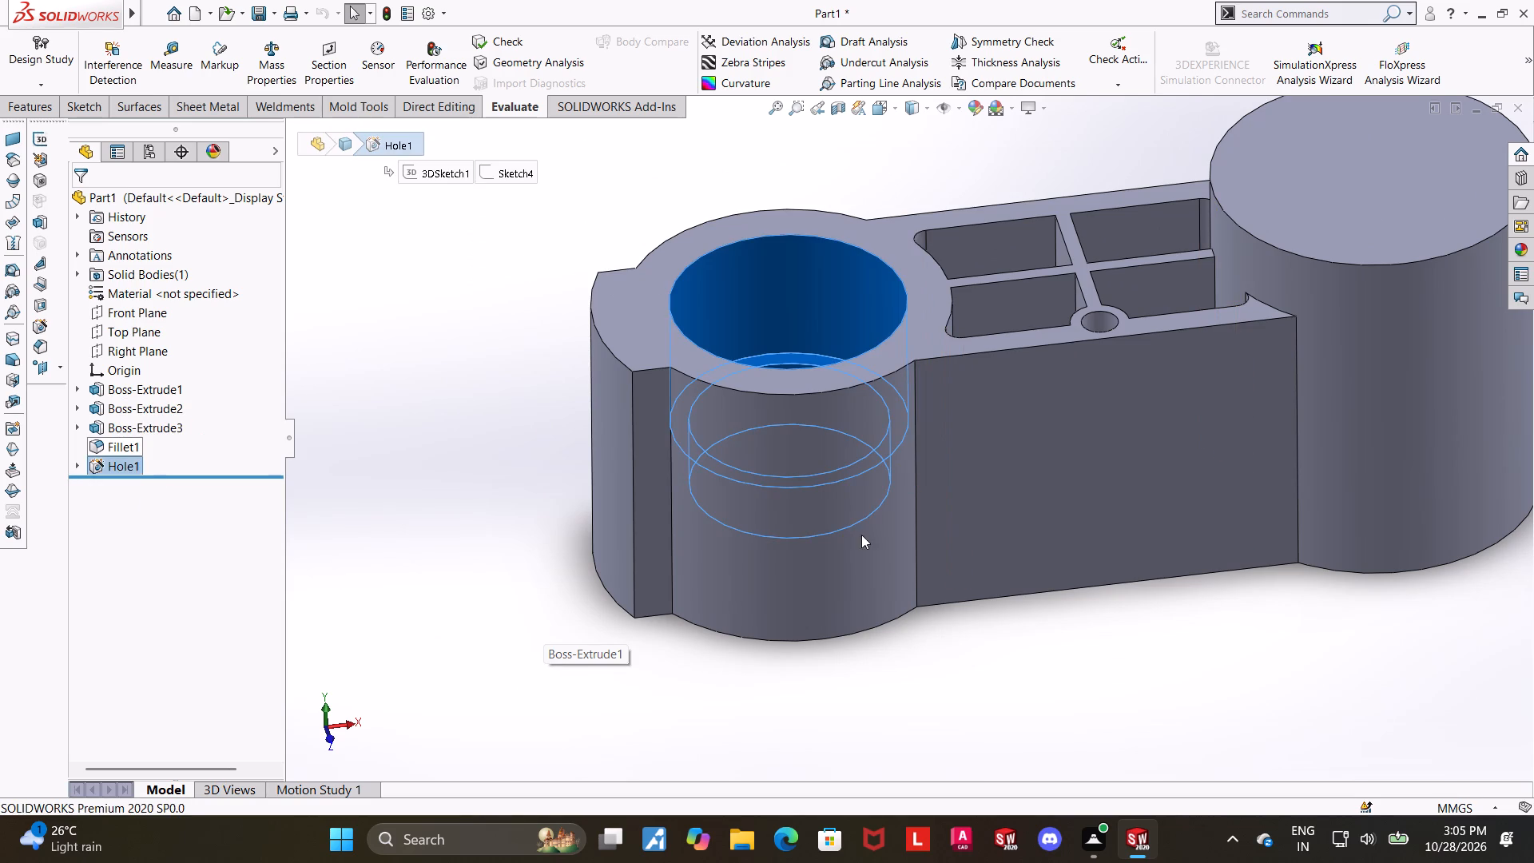
middle_drag(1012, 582, 1011, 684)
scroll(981, 428, down, 2)
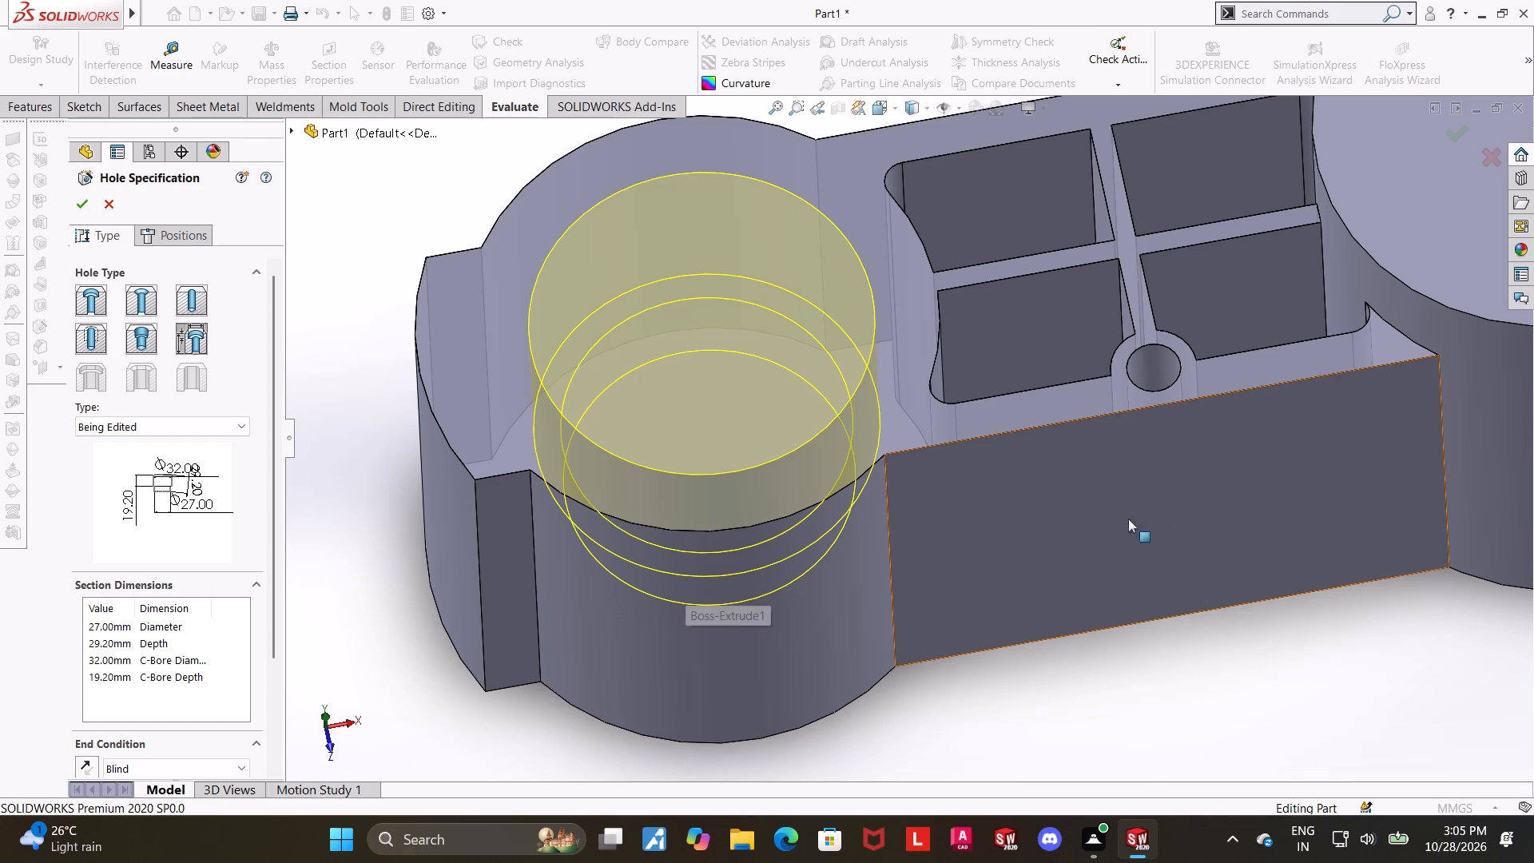
click(74, 207)
Measure the distance from the hole's bottom face to the counterbore ledge again.
click(177, 52)
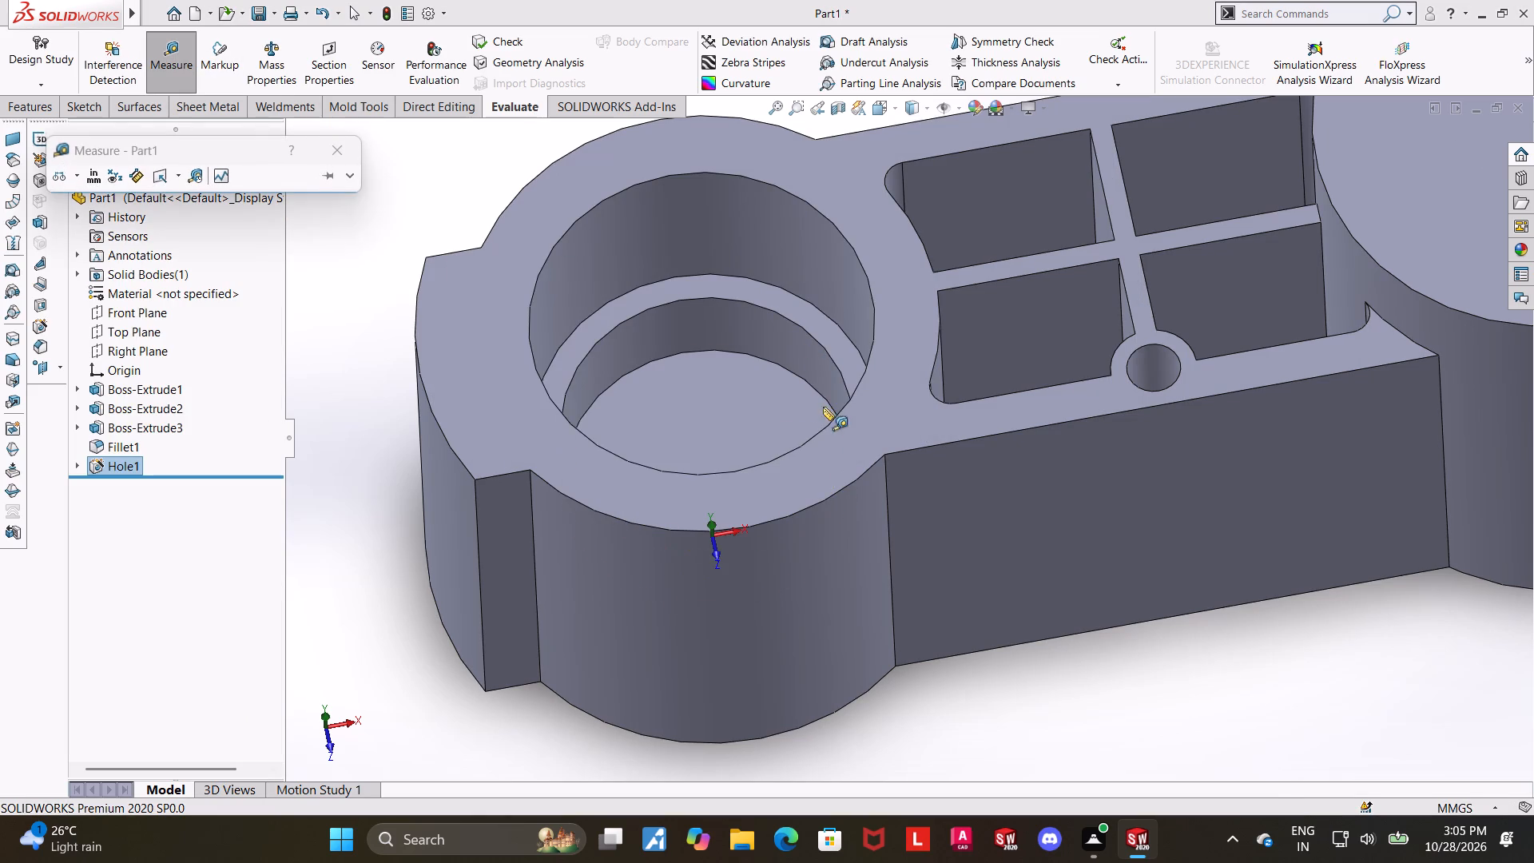
click(764, 426)
click(757, 295)
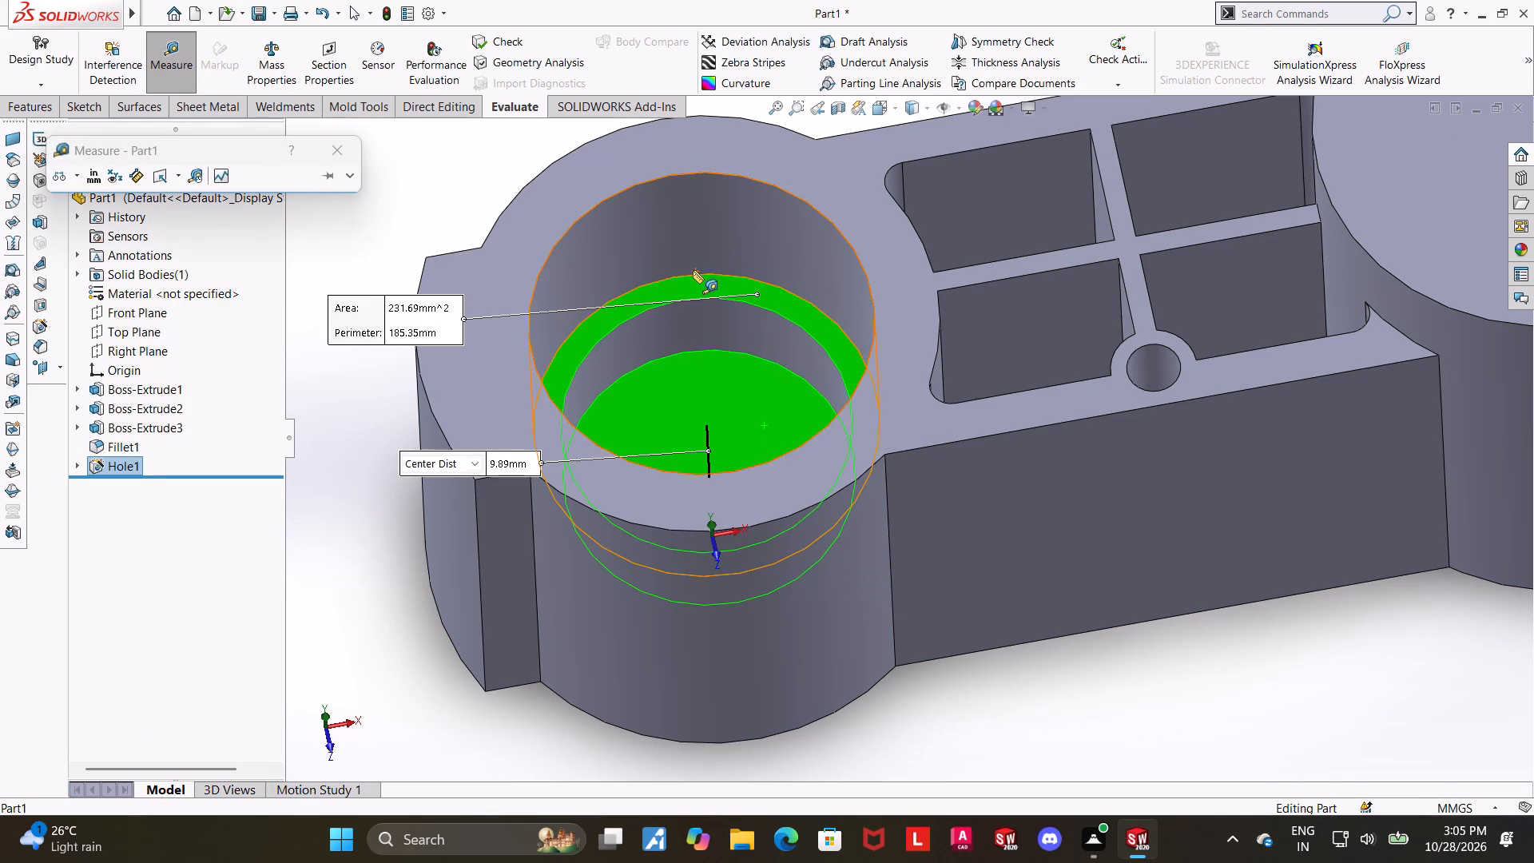
key(Escape)
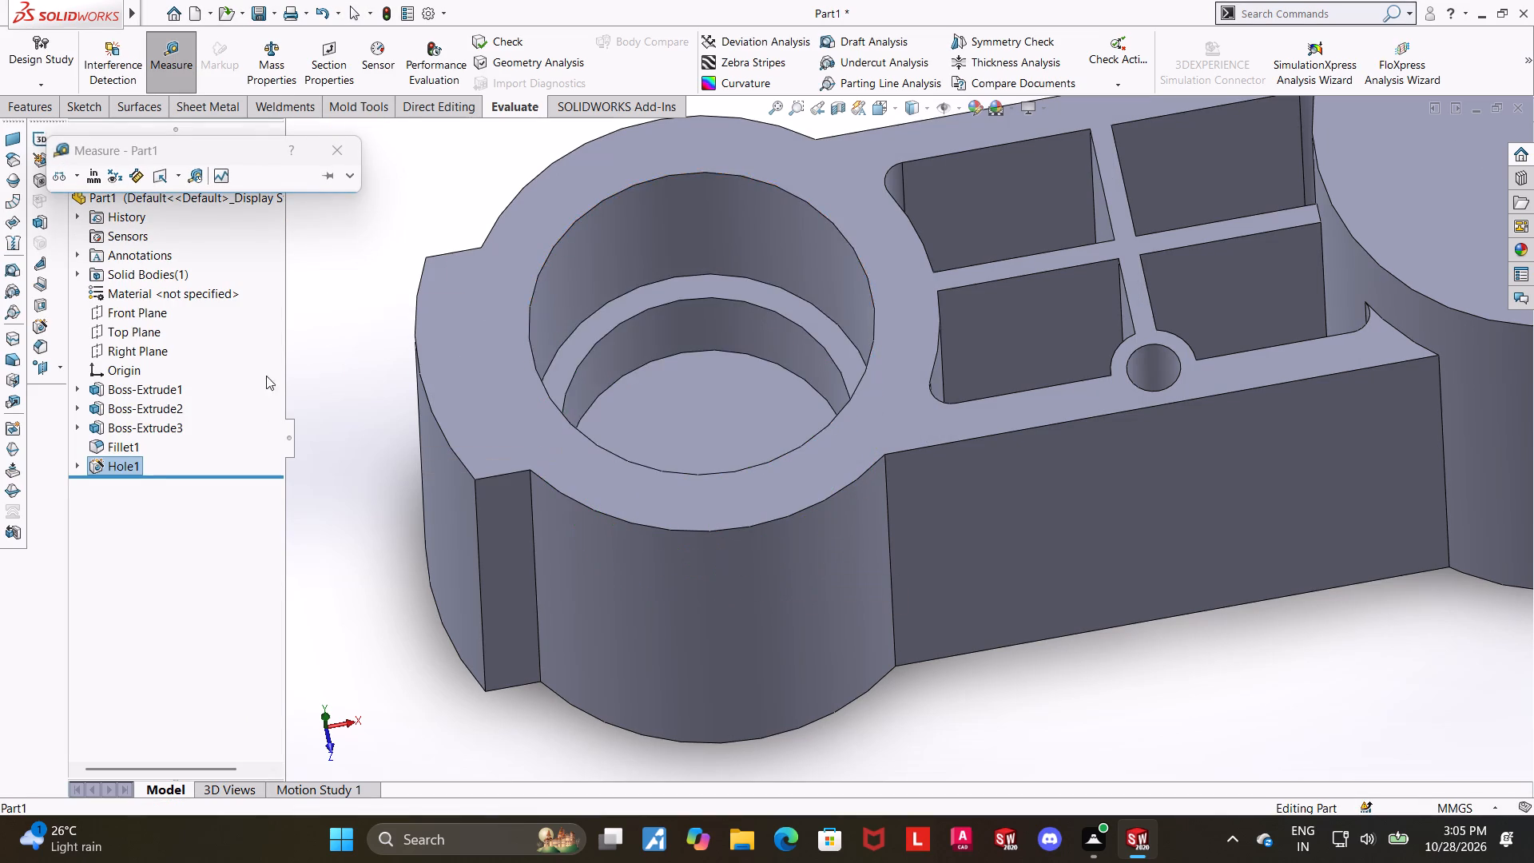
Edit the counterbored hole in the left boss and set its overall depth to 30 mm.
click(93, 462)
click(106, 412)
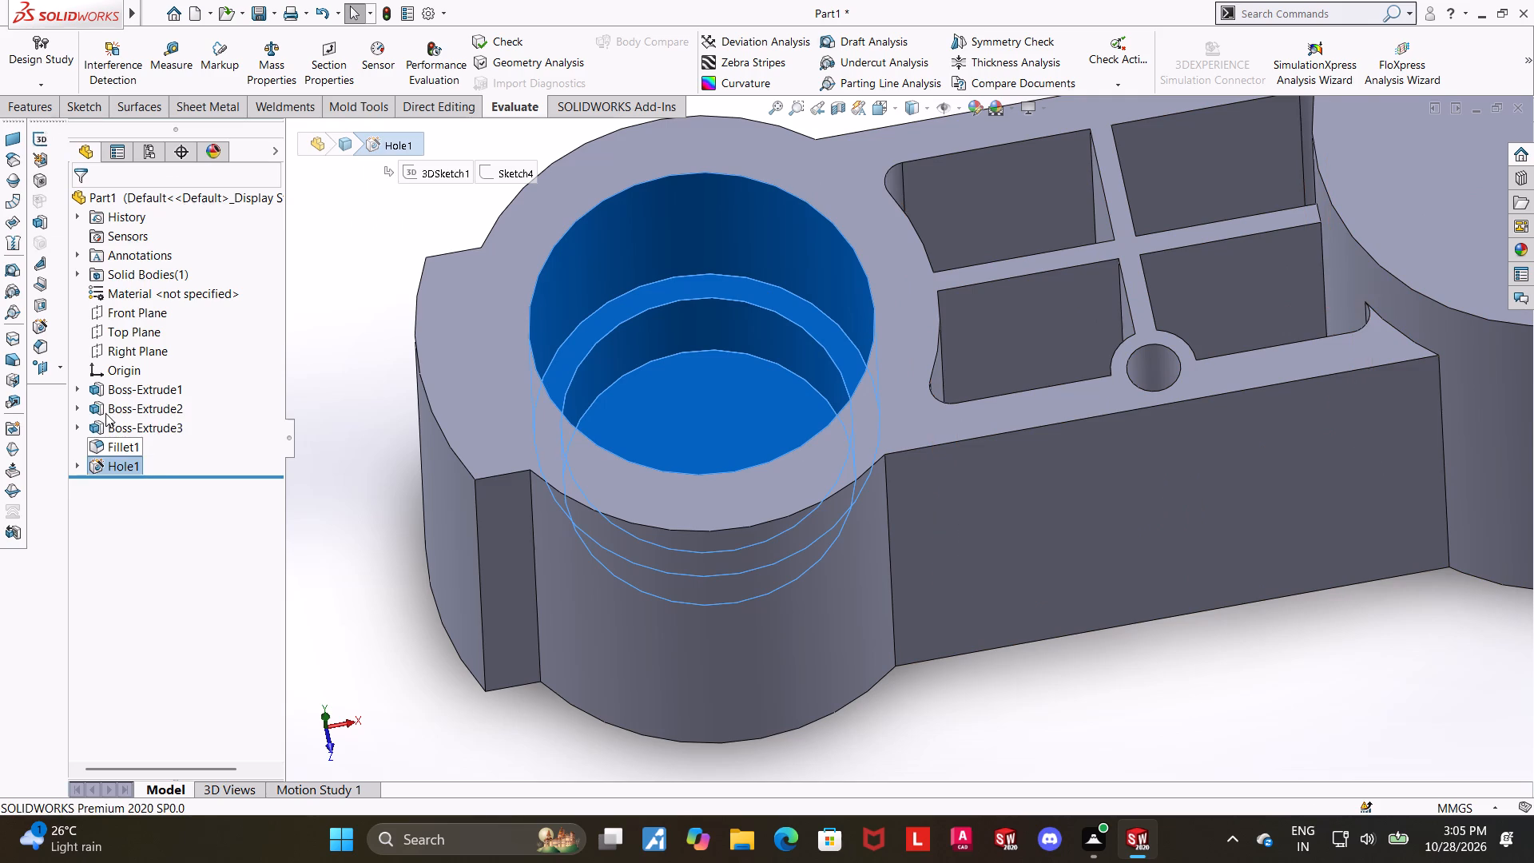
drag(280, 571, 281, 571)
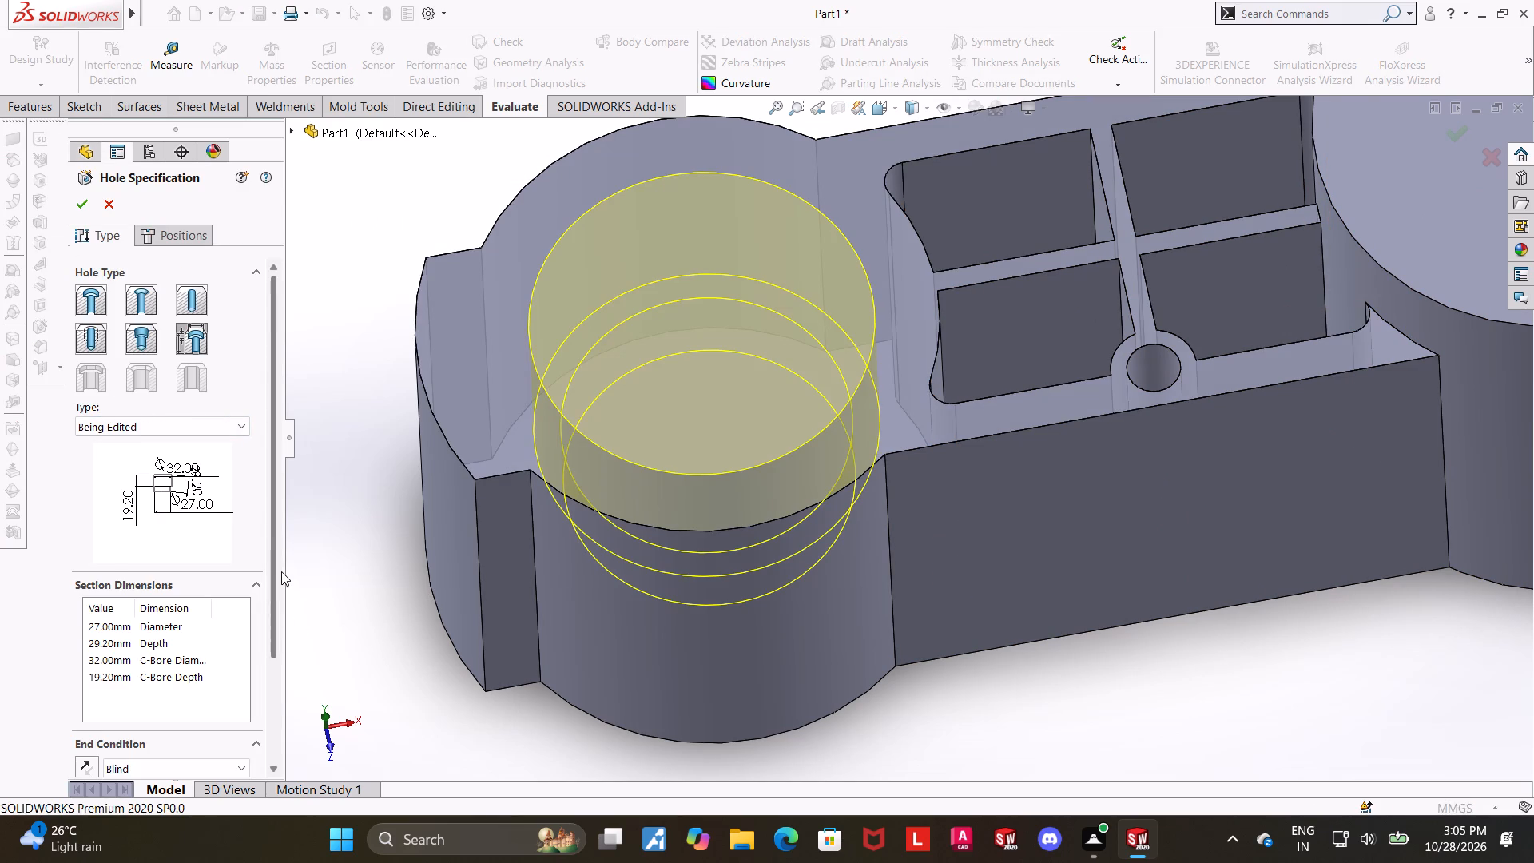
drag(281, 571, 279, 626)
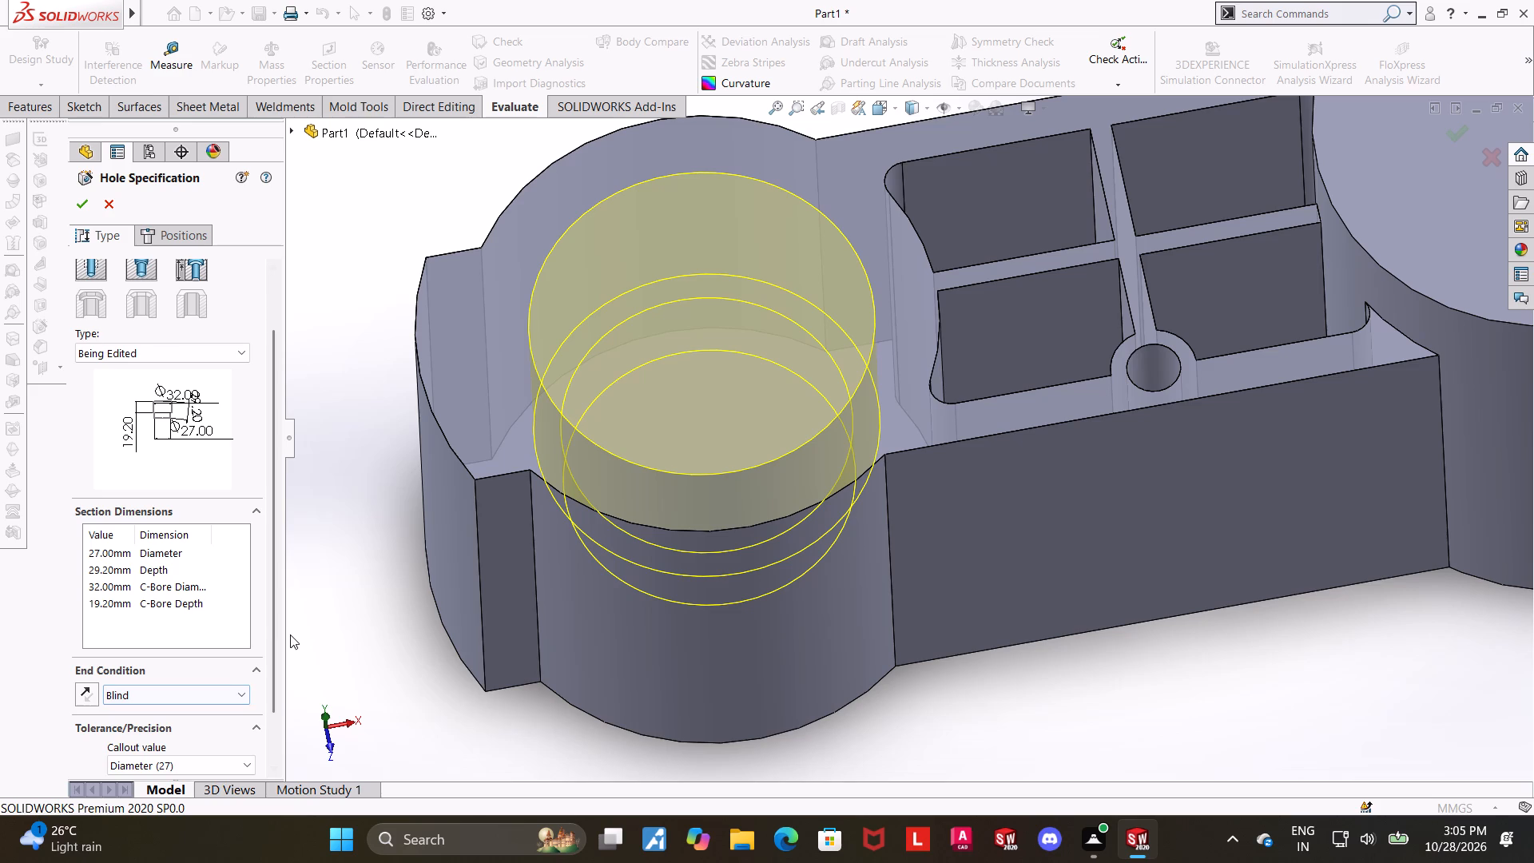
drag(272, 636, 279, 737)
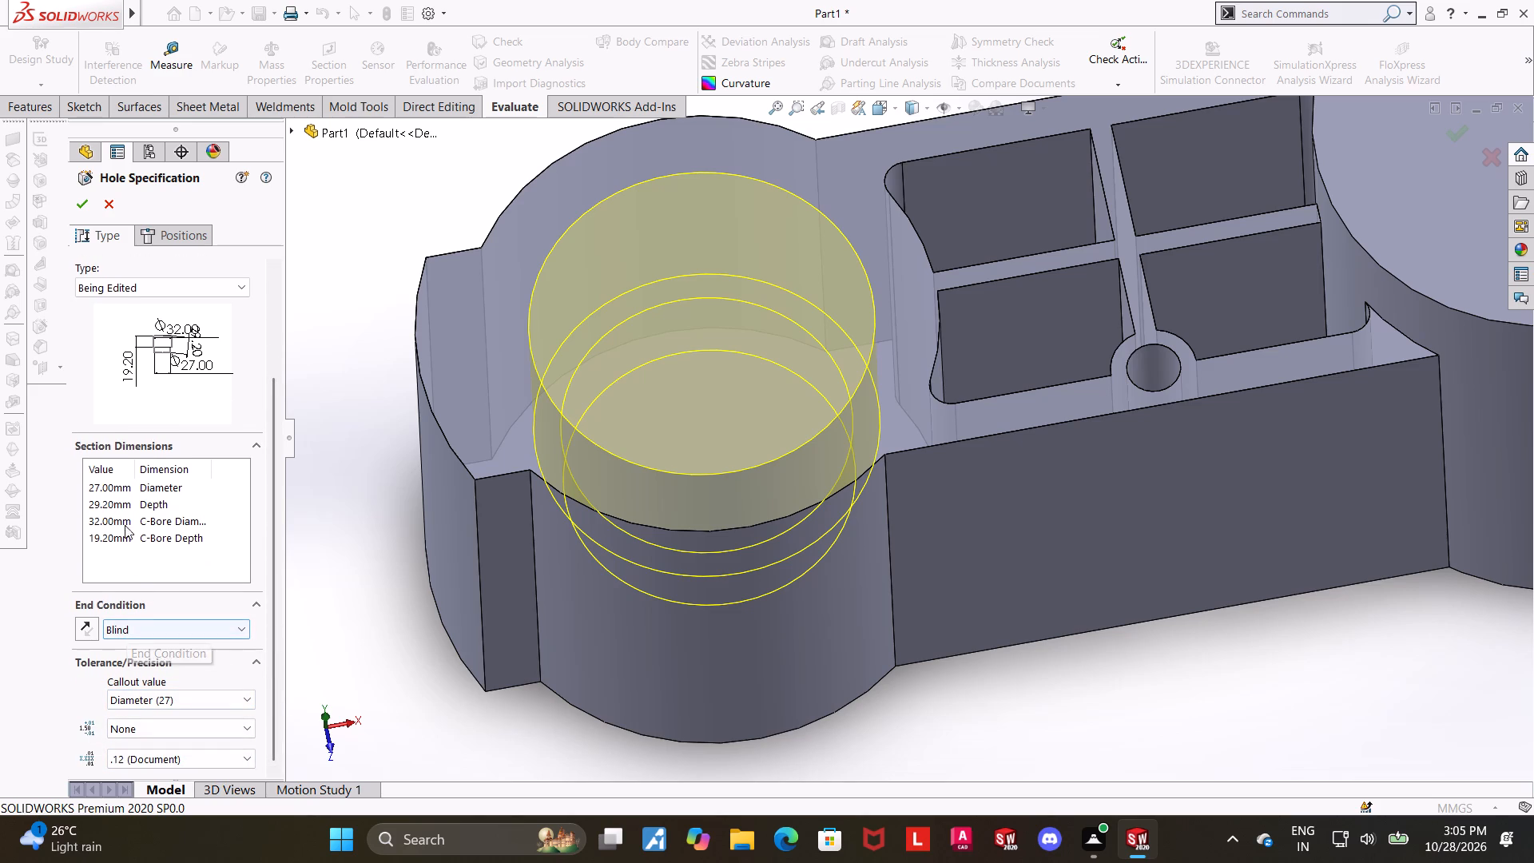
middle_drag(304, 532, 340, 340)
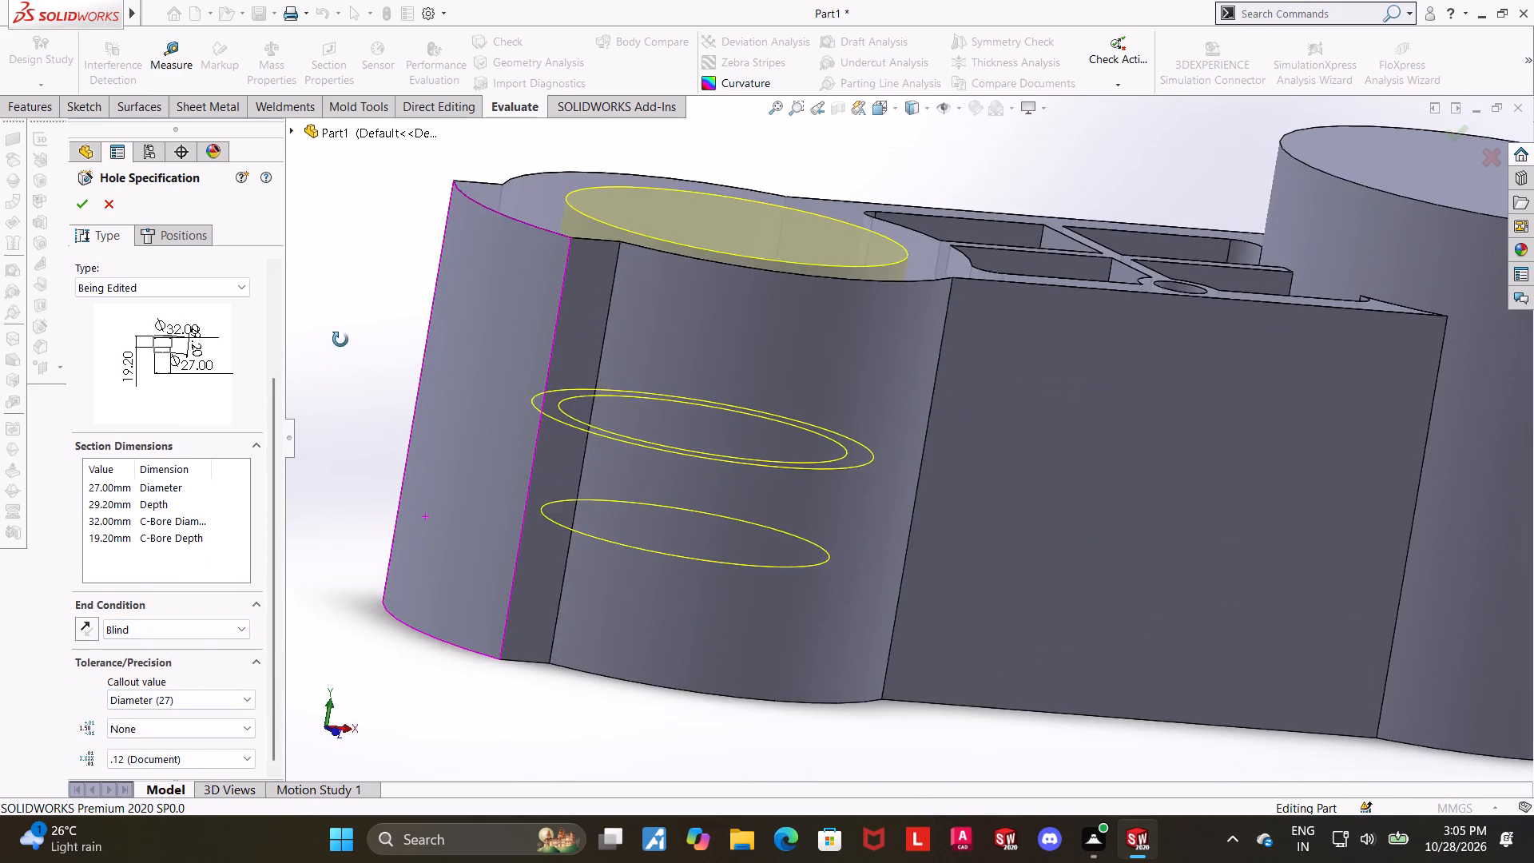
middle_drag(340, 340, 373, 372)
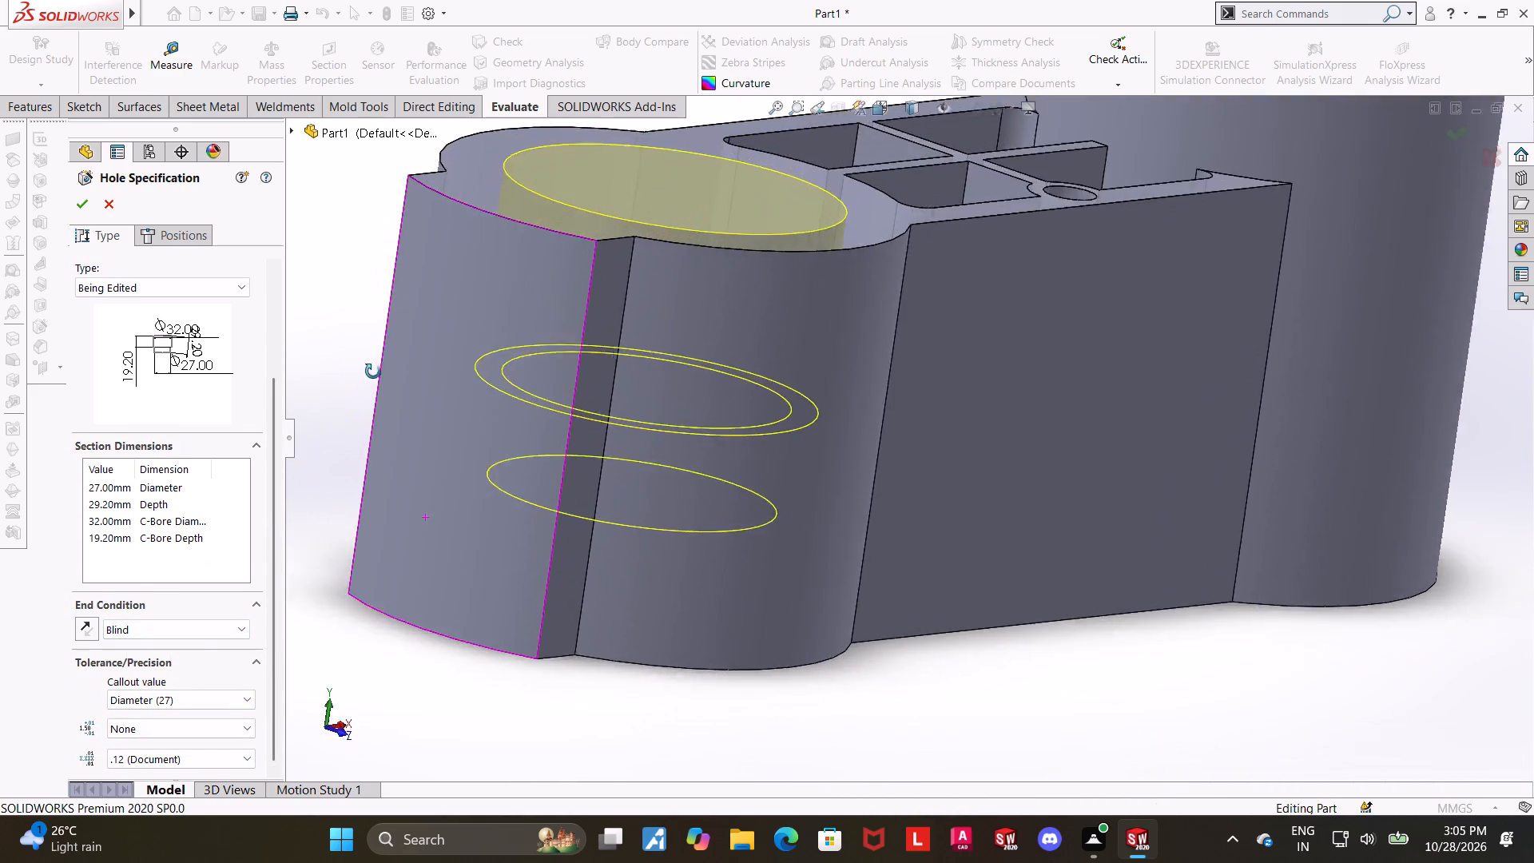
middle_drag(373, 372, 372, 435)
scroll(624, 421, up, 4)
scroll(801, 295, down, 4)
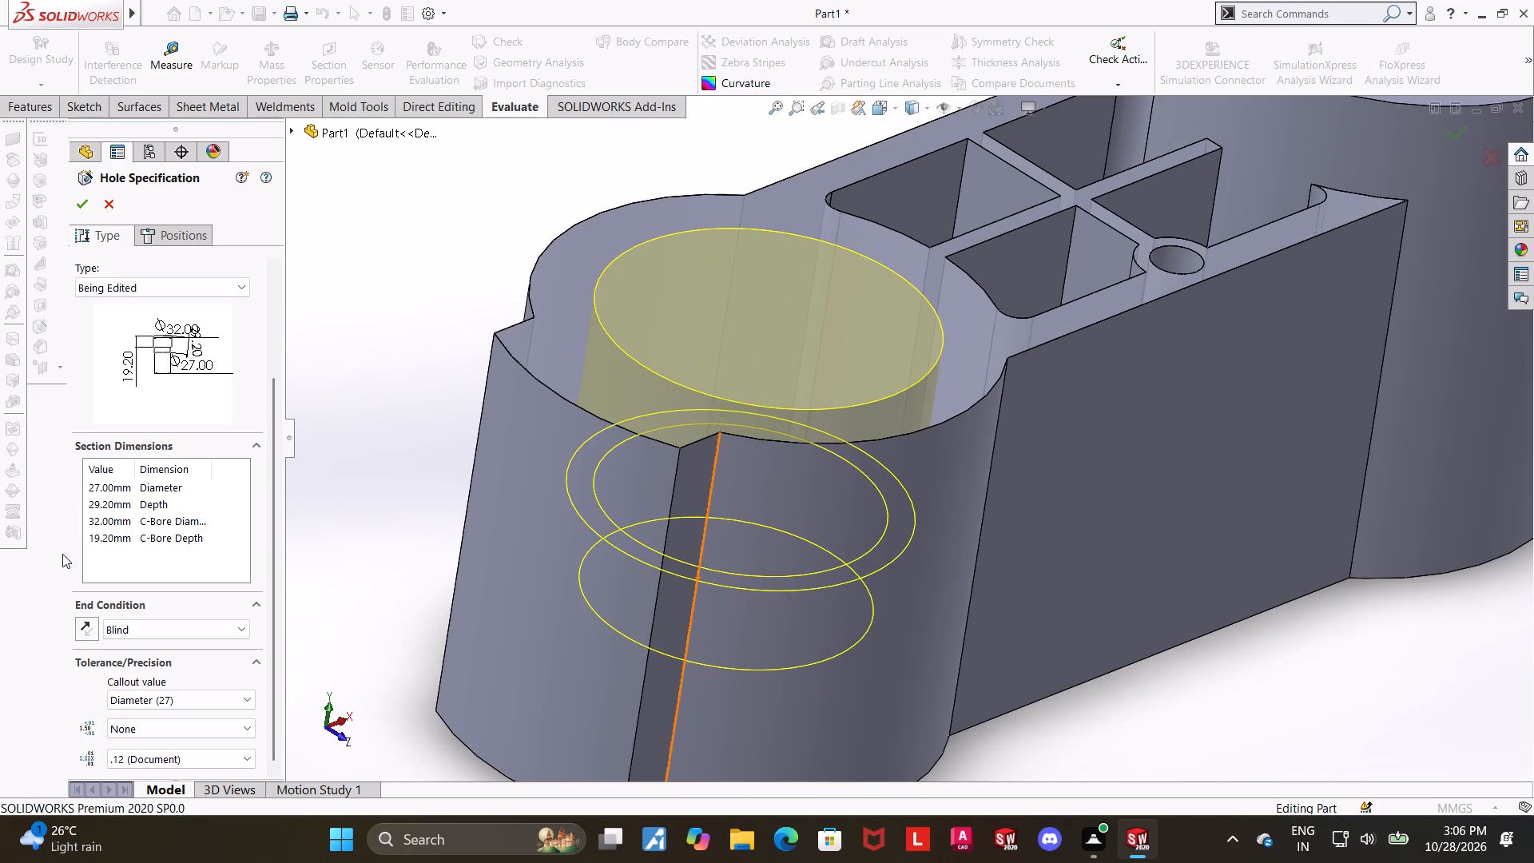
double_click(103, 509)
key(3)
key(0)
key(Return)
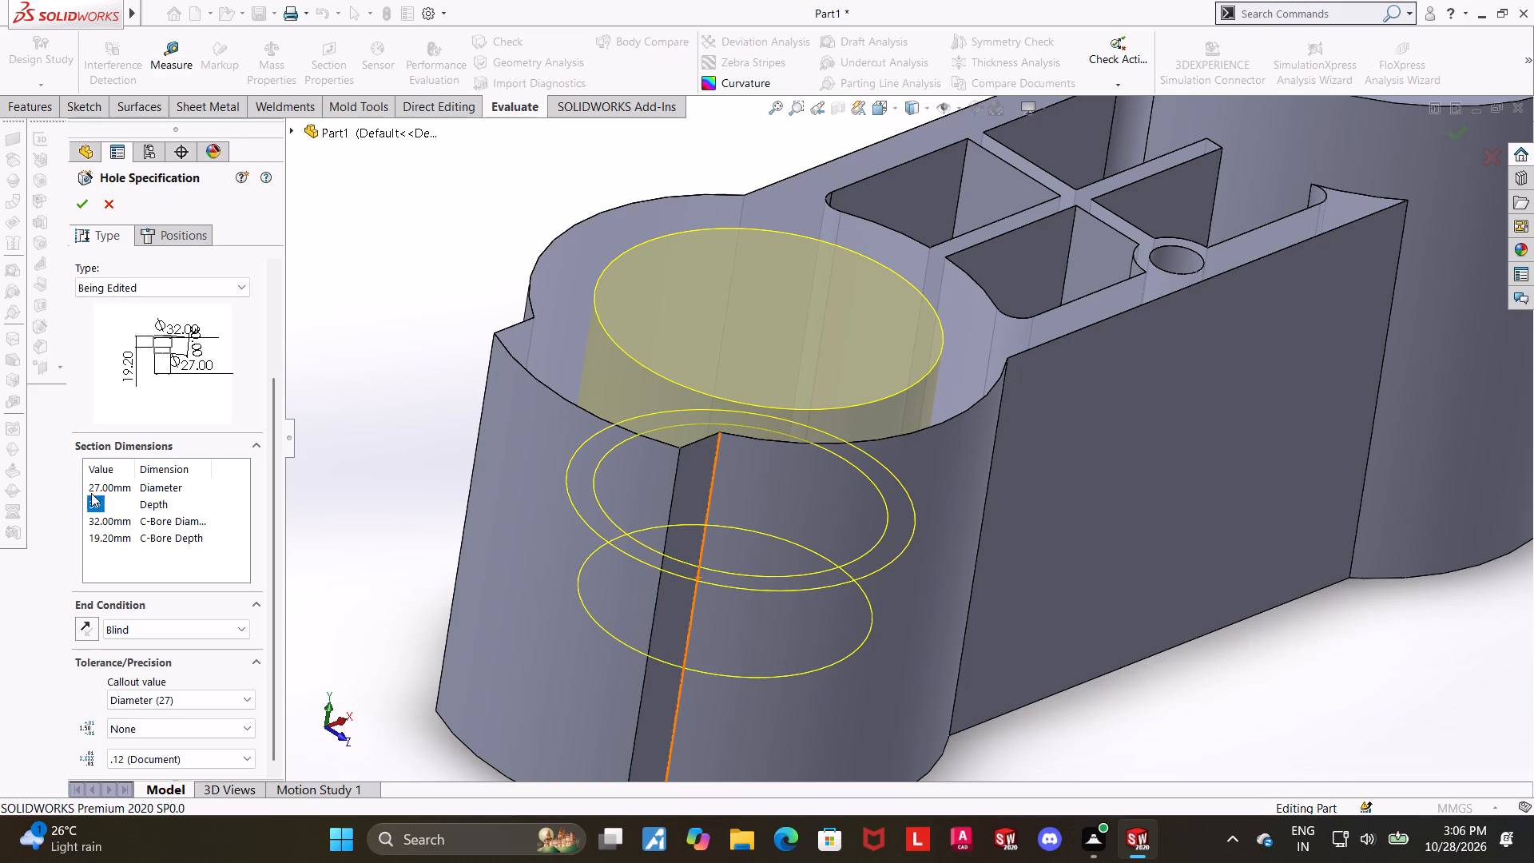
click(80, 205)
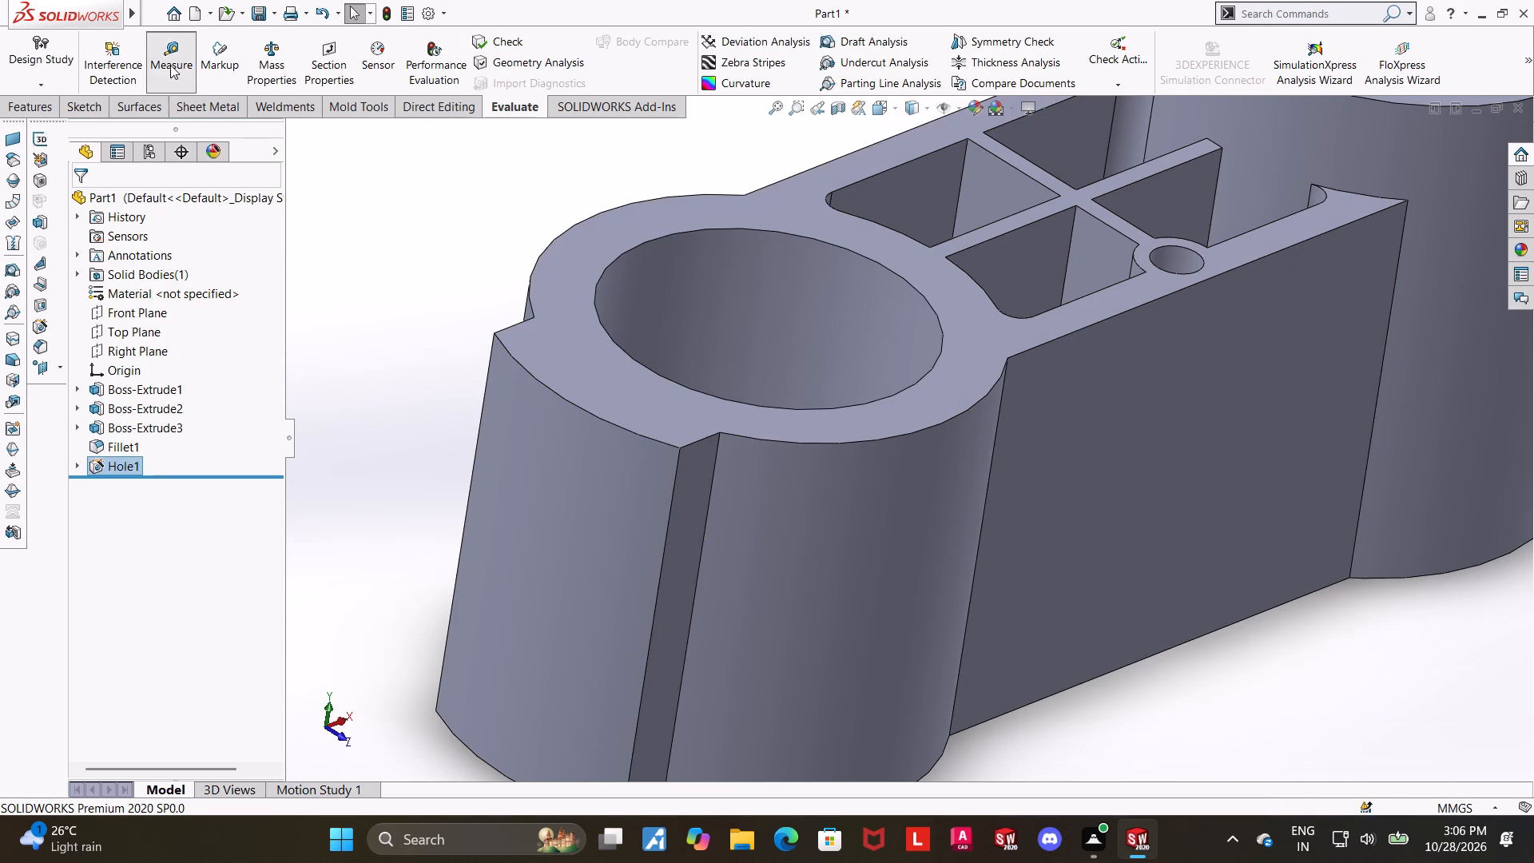
Measure the distance between the edited hole's bottom face and the counterbore ledge.
click(170, 65)
middle_drag(693, 302, 680, 497)
click(789, 403)
click(801, 336)
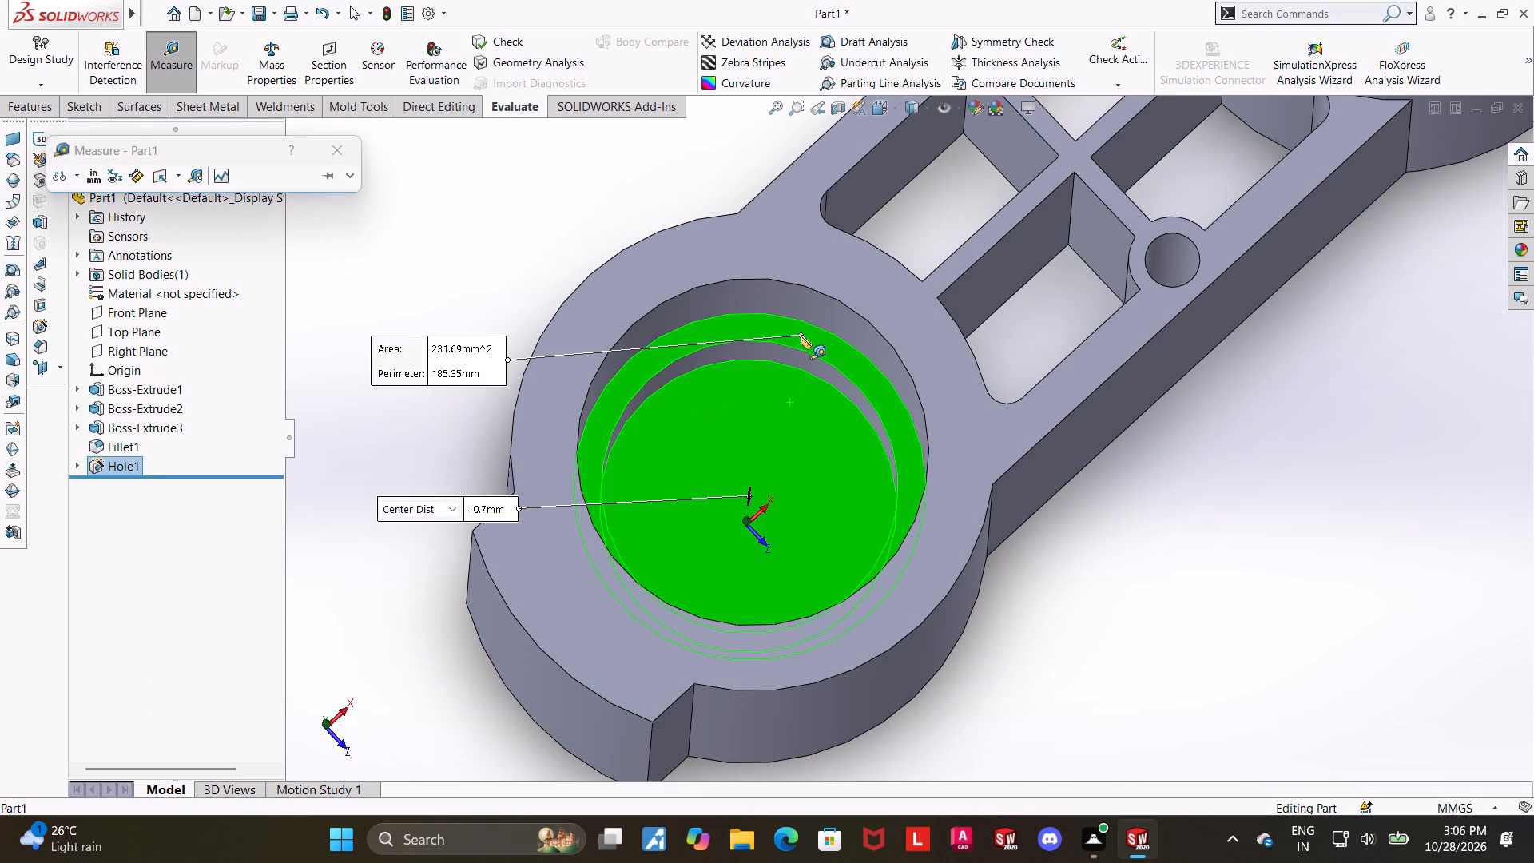
key(Escape)
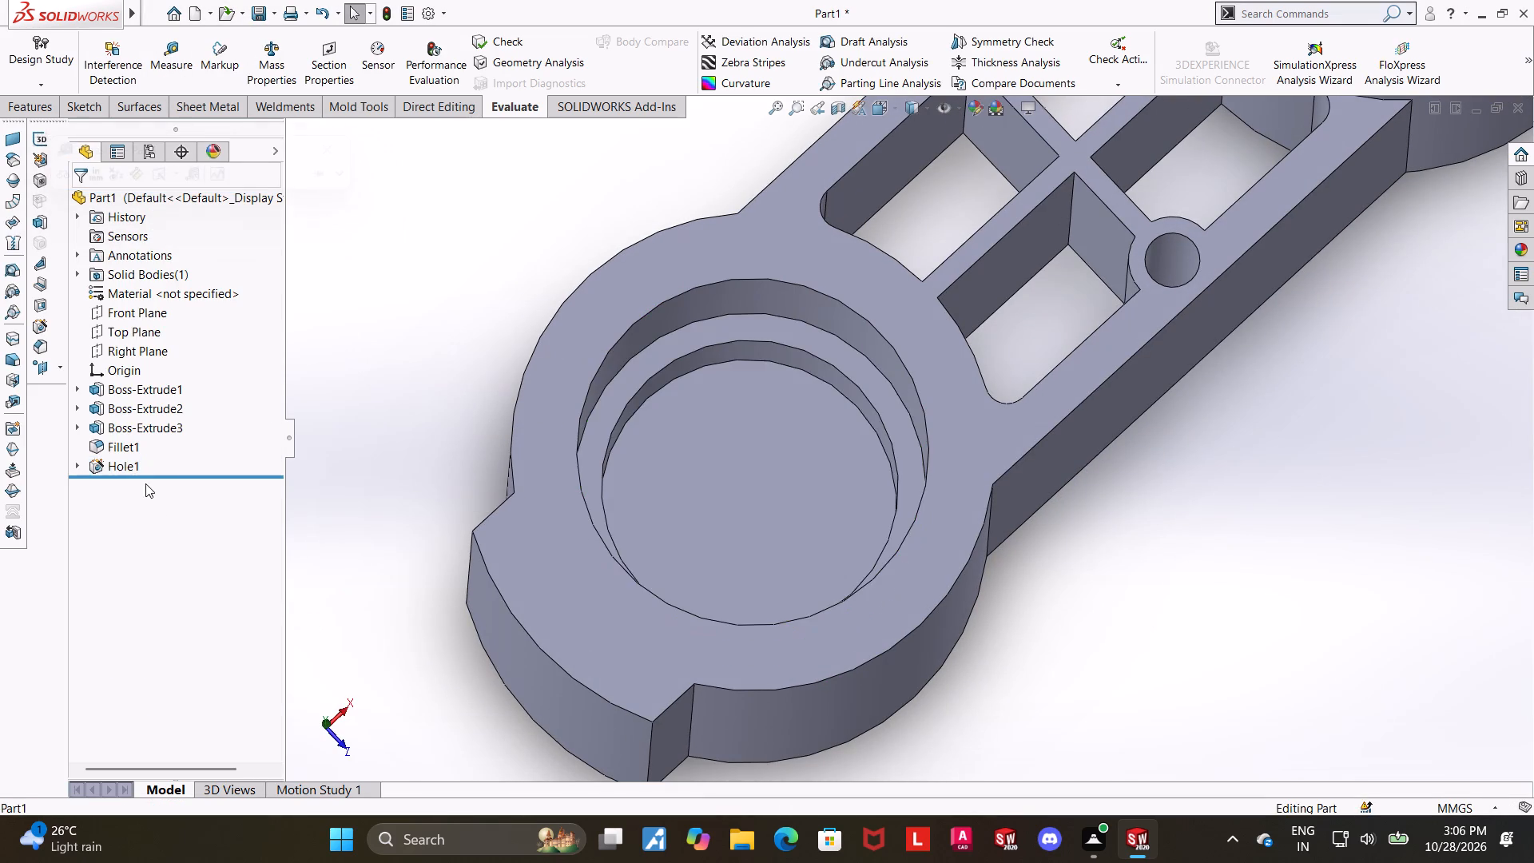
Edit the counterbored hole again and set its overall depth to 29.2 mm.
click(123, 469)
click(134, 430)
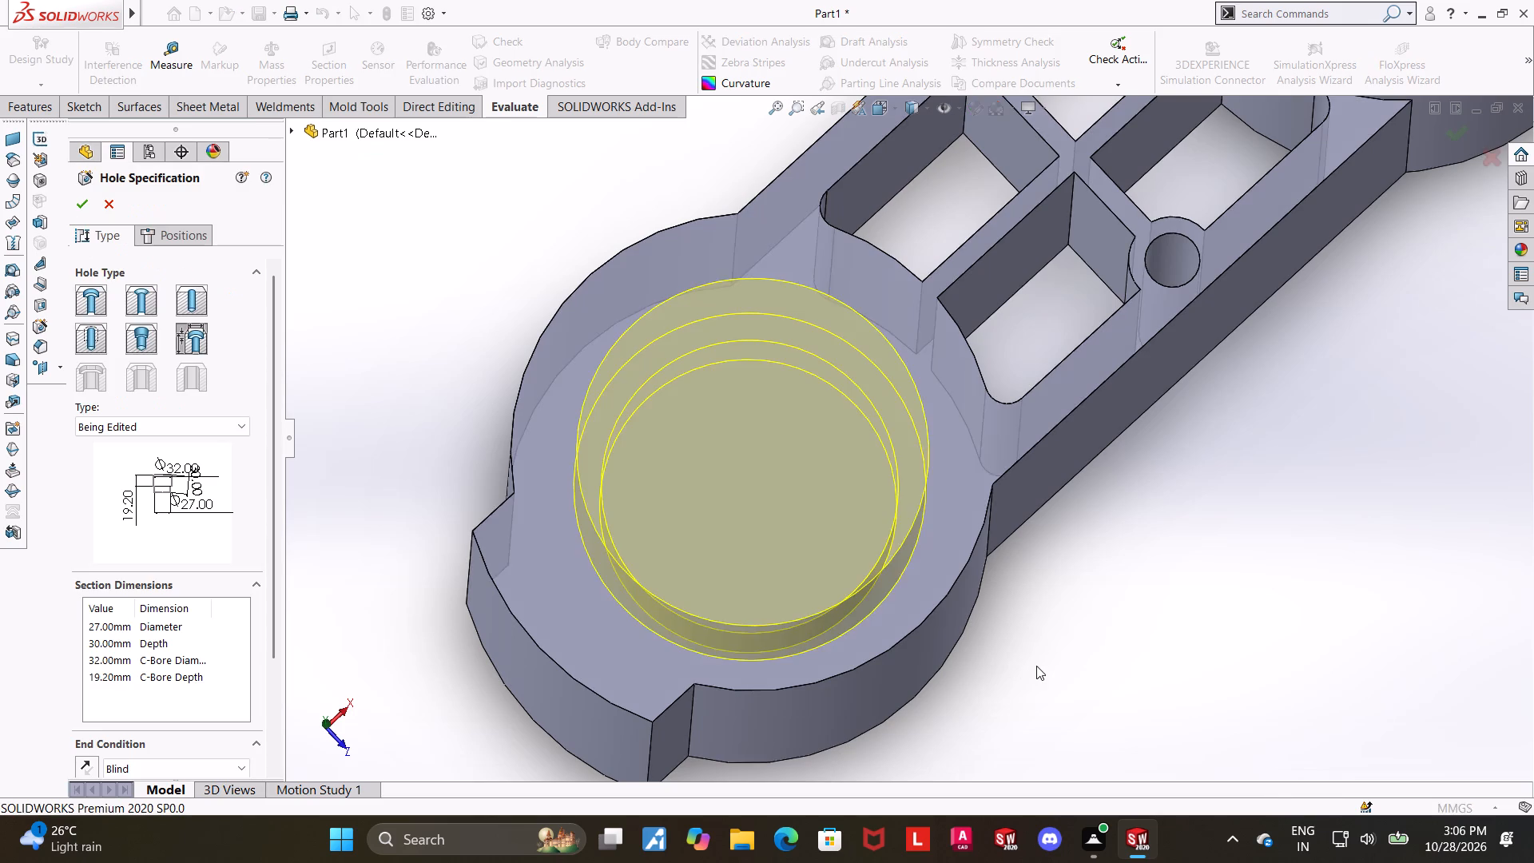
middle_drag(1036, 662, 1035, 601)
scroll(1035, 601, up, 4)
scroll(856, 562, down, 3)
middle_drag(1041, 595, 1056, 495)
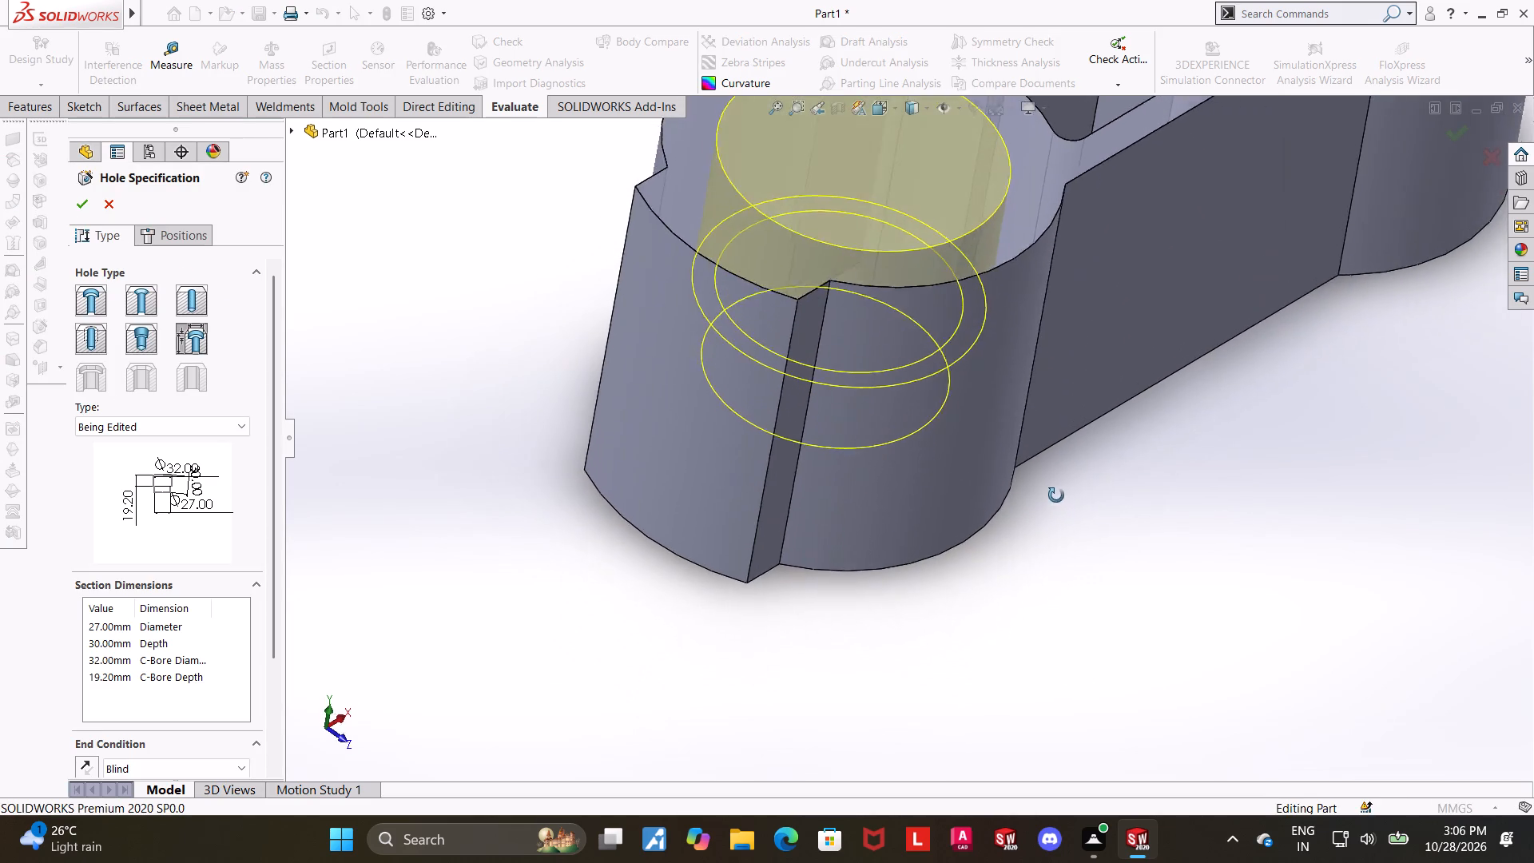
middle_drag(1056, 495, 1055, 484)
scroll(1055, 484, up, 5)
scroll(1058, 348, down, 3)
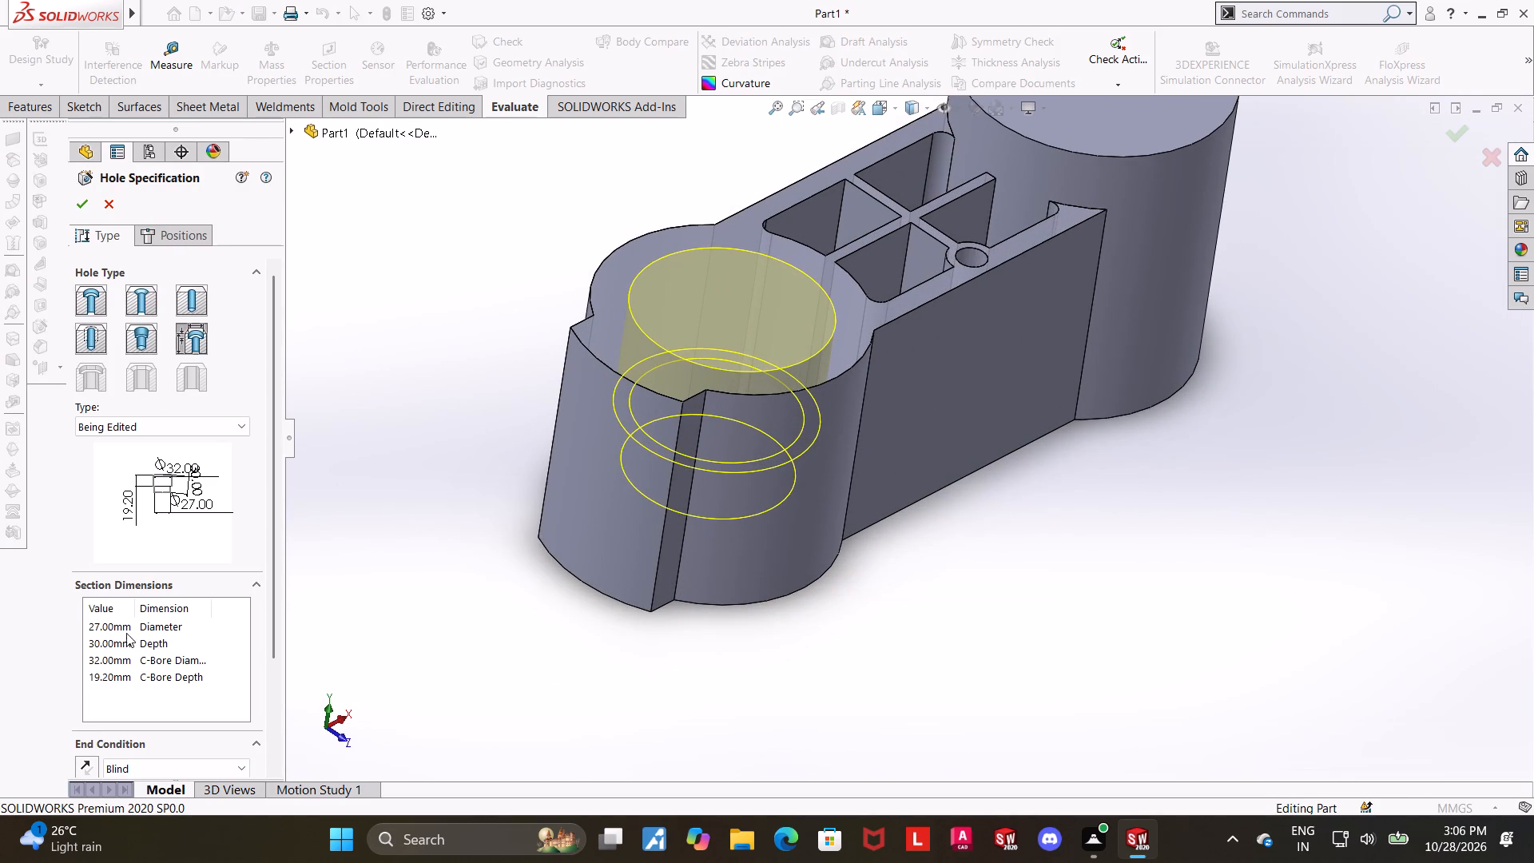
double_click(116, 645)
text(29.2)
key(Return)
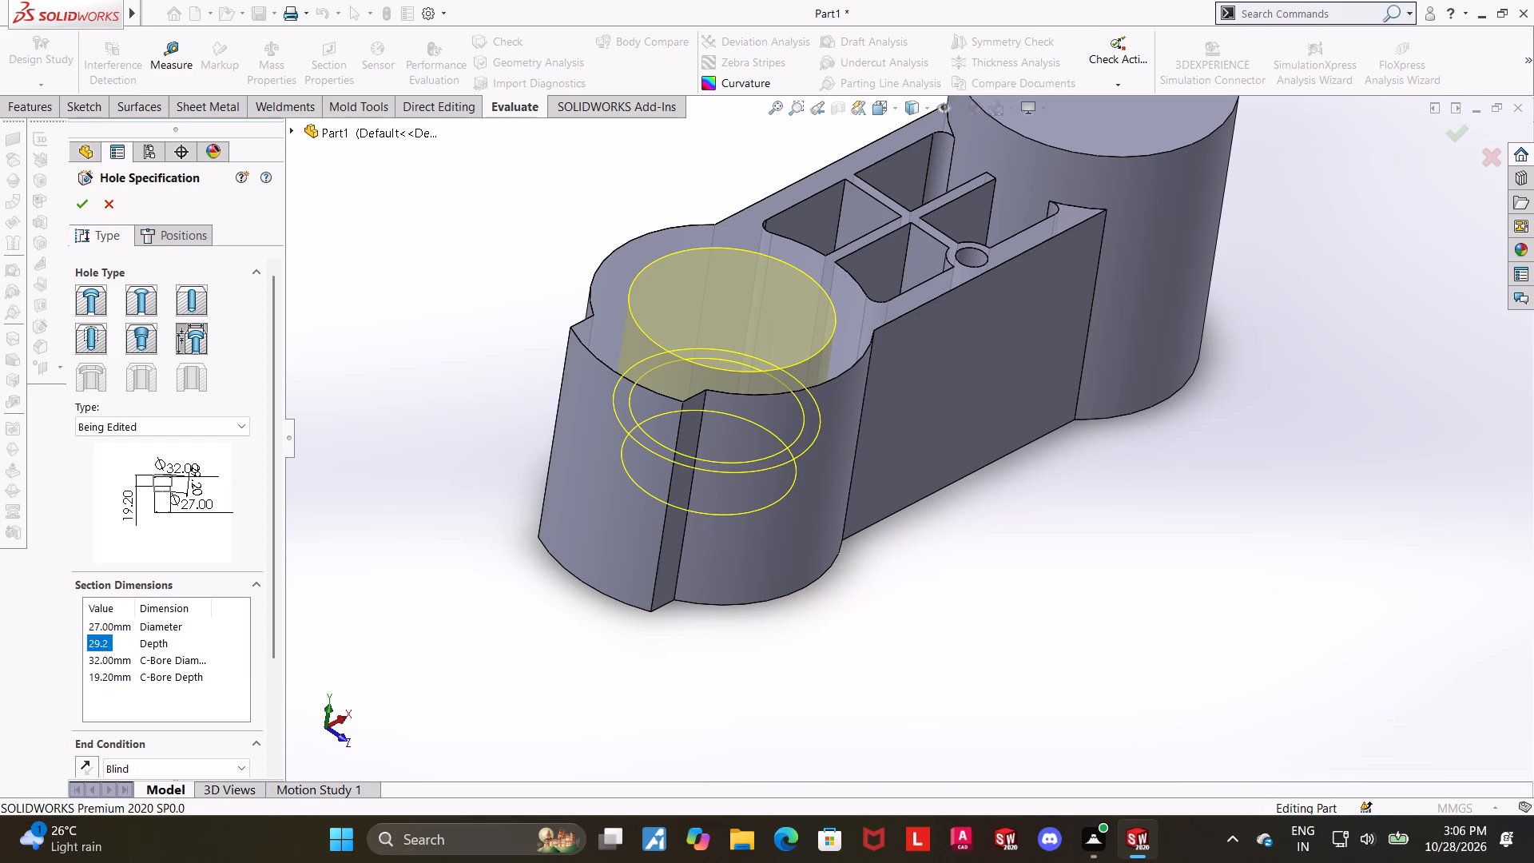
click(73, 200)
Measure the distance from the left boss hole's bottom face to its counterbore ledge.
click(182, 52)
middle_drag(1011, 261, 988, 376)
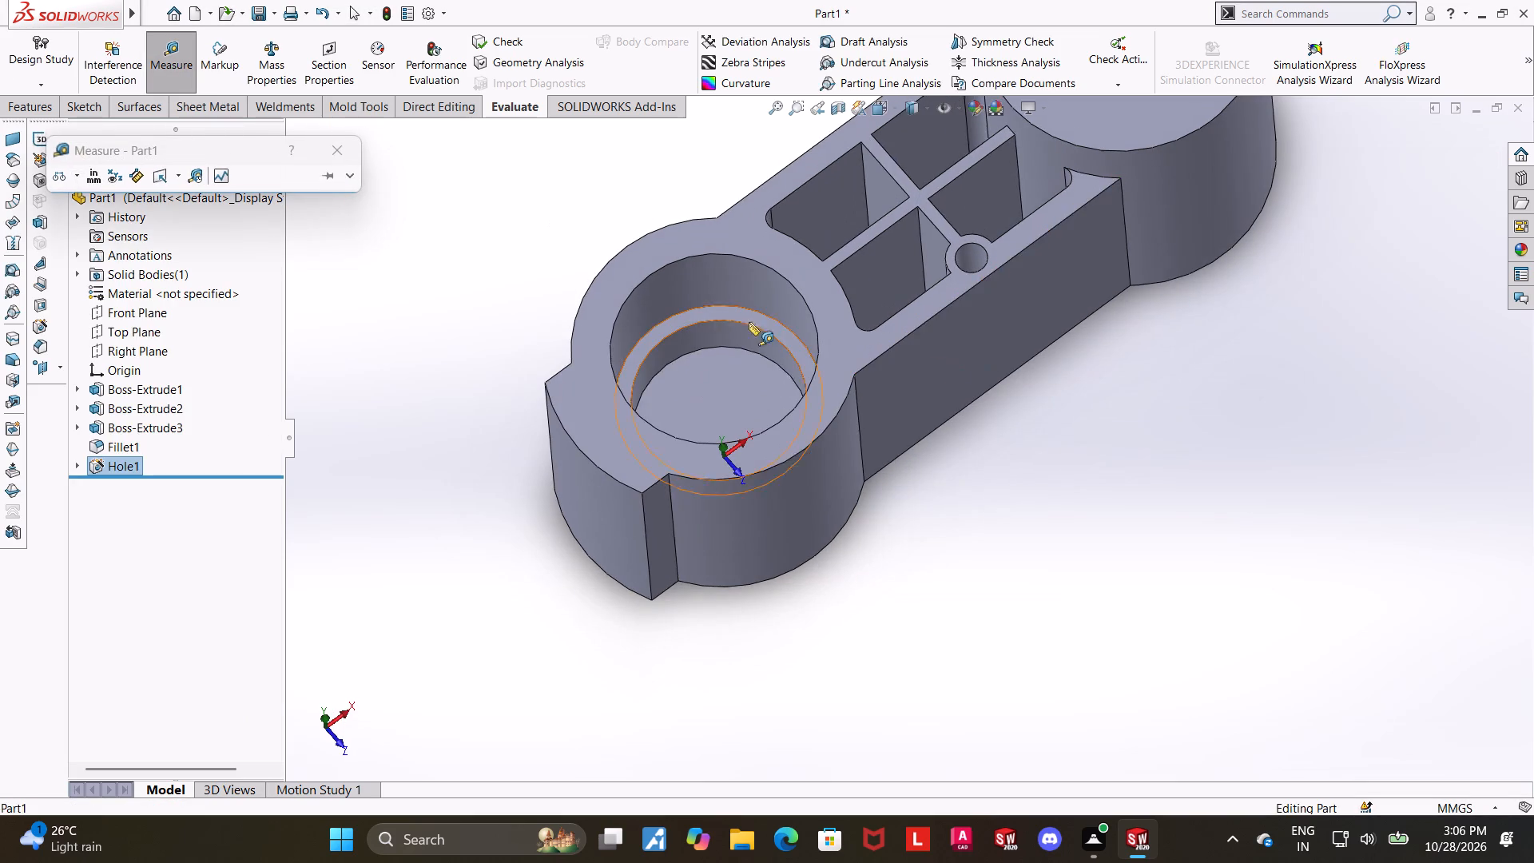
scroll(713, 363, down, 3)
click(741, 393)
click(757, 401)
click(733, 289)
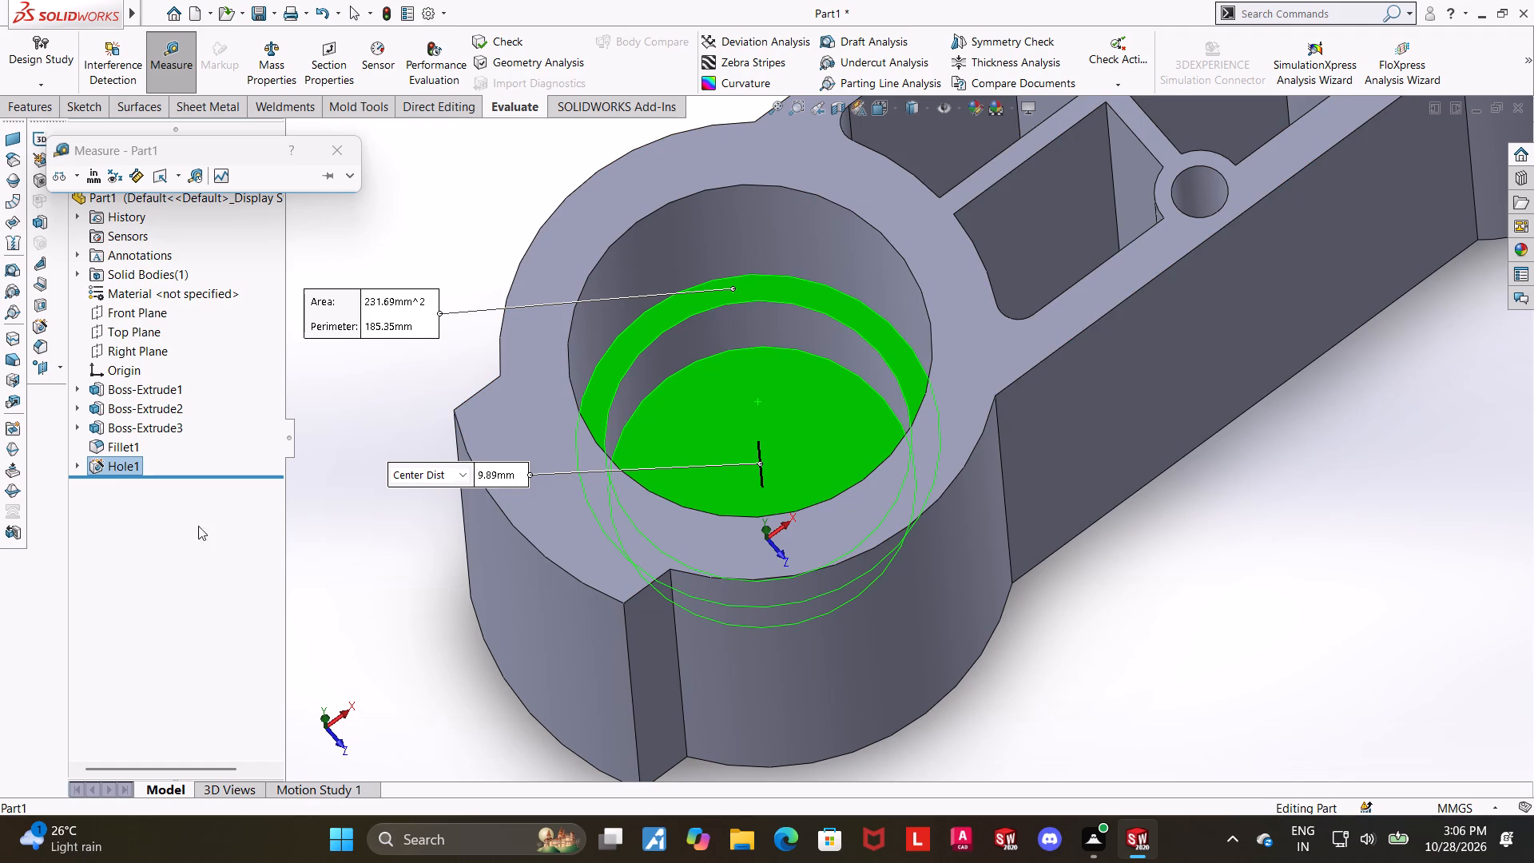
key(Escape)
Edit the counterbored hole in the left boss and set its overall depth to 29.3 mm.
click(112, 472)
click(125, 433)
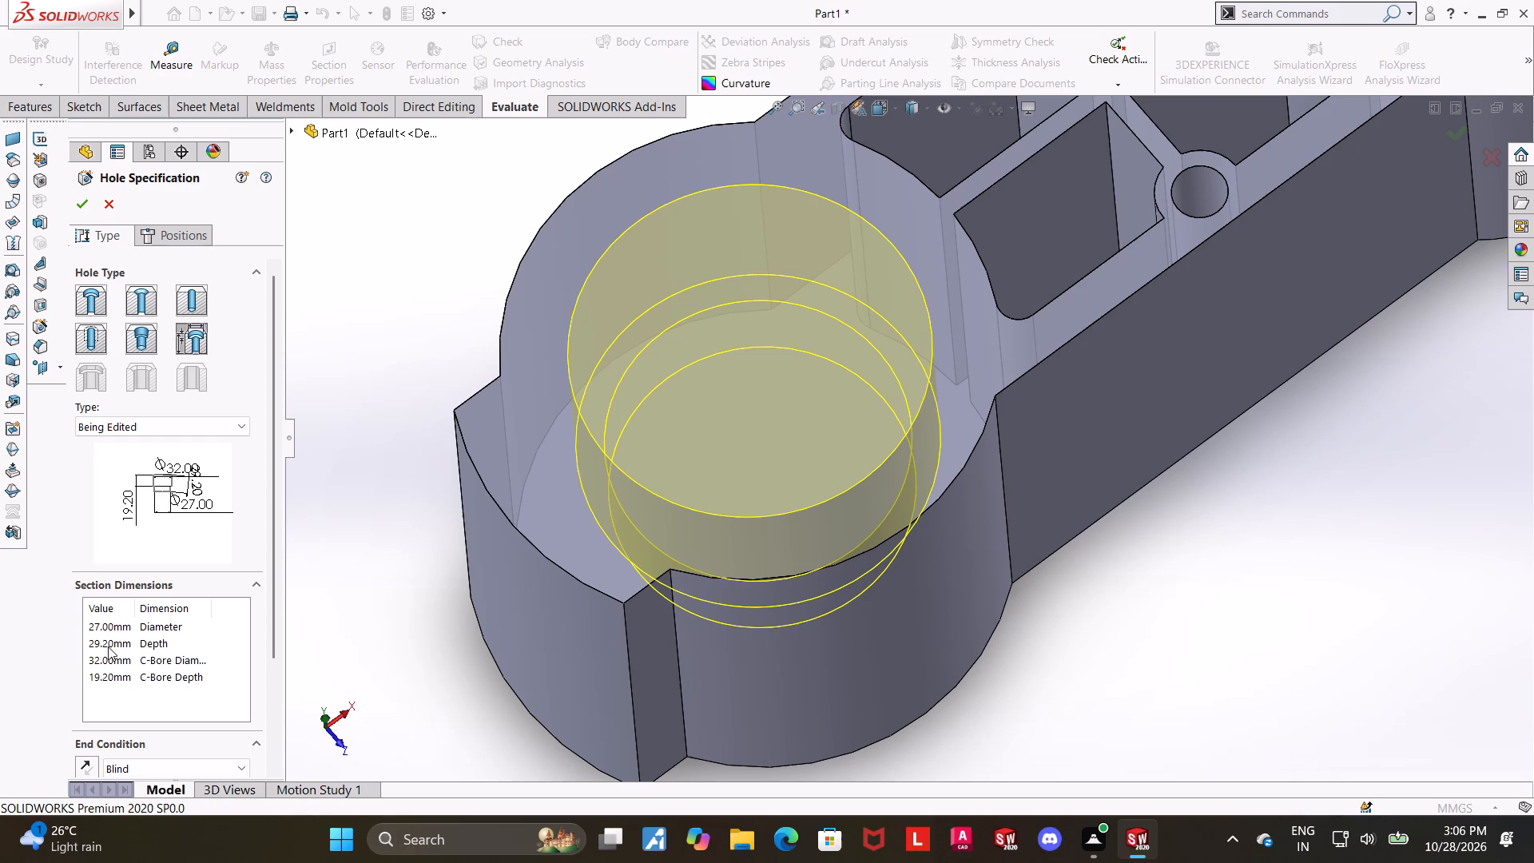
click(108, 646)
key(2)
text(9.)
key(3)
key(Return)
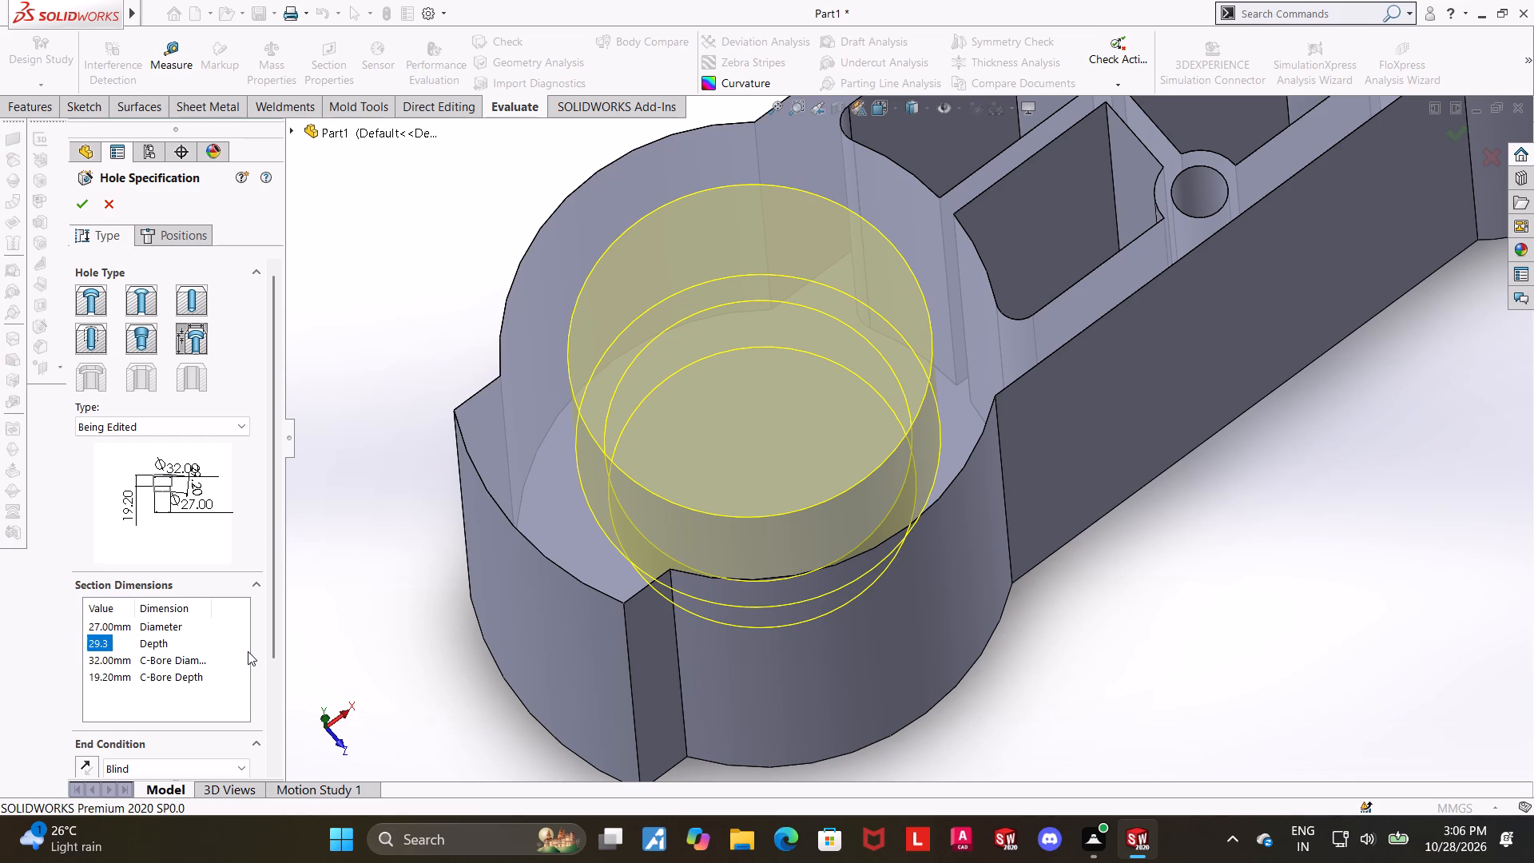
click(85, 211)
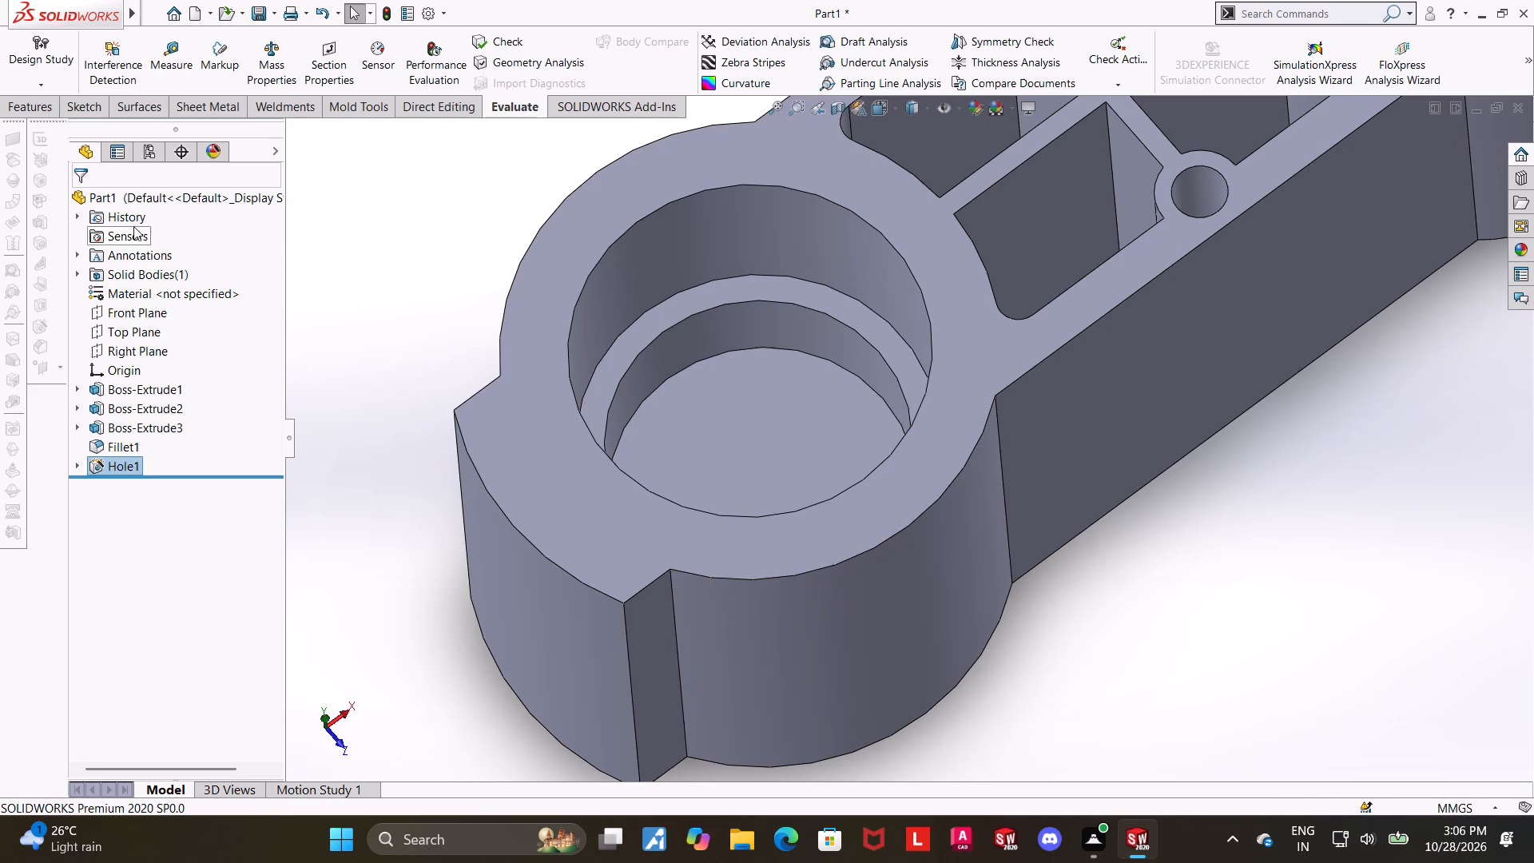
Measure the distance between the hole's bottom face and the counterbore ledge to check the new depth.
click(165, 52)
click(720, 426)
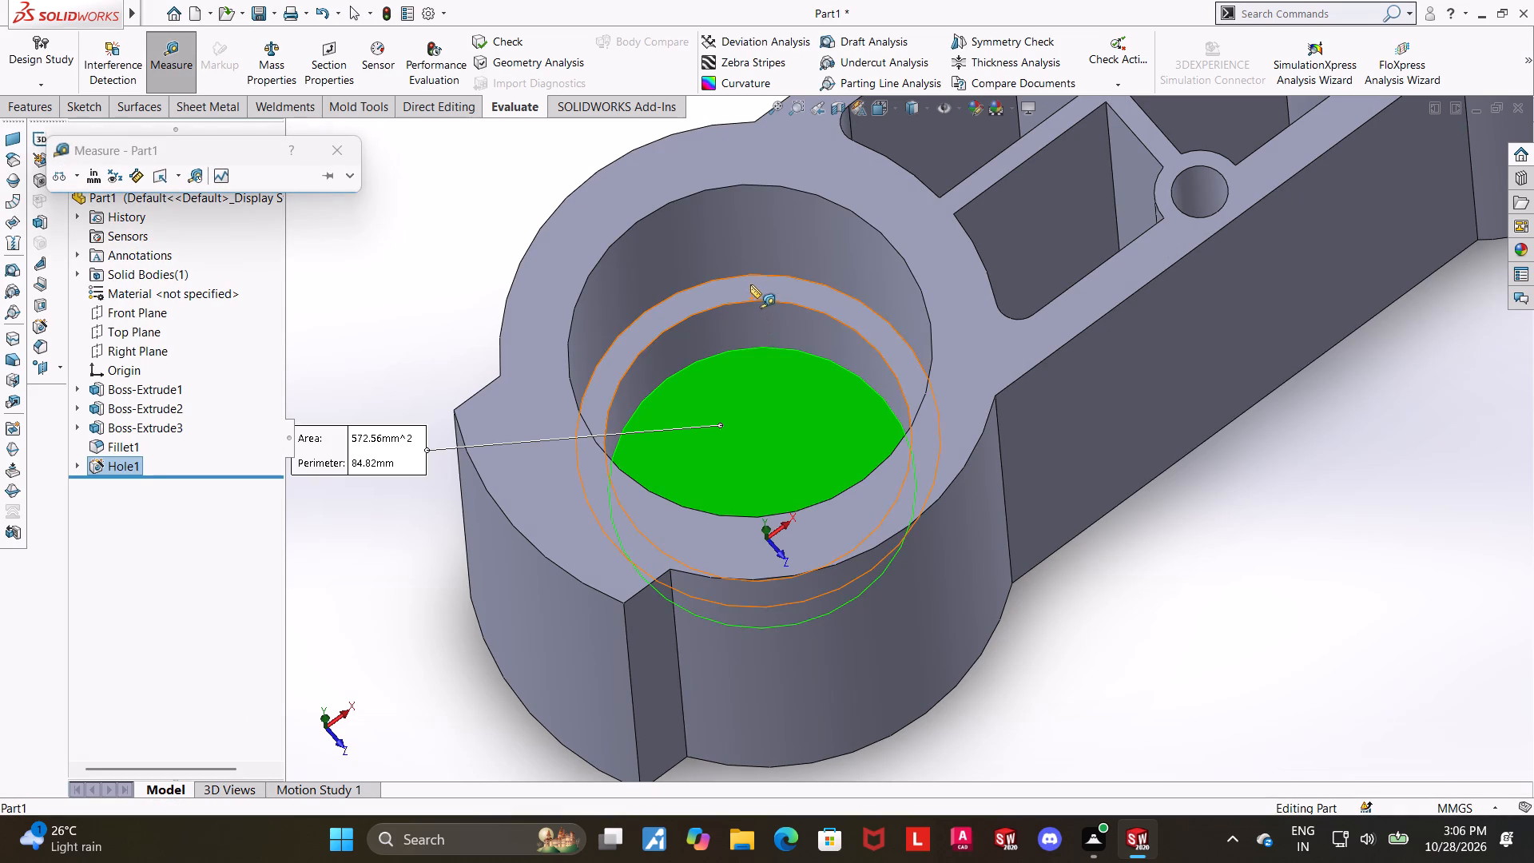
click(750, 284)
key(Escape)
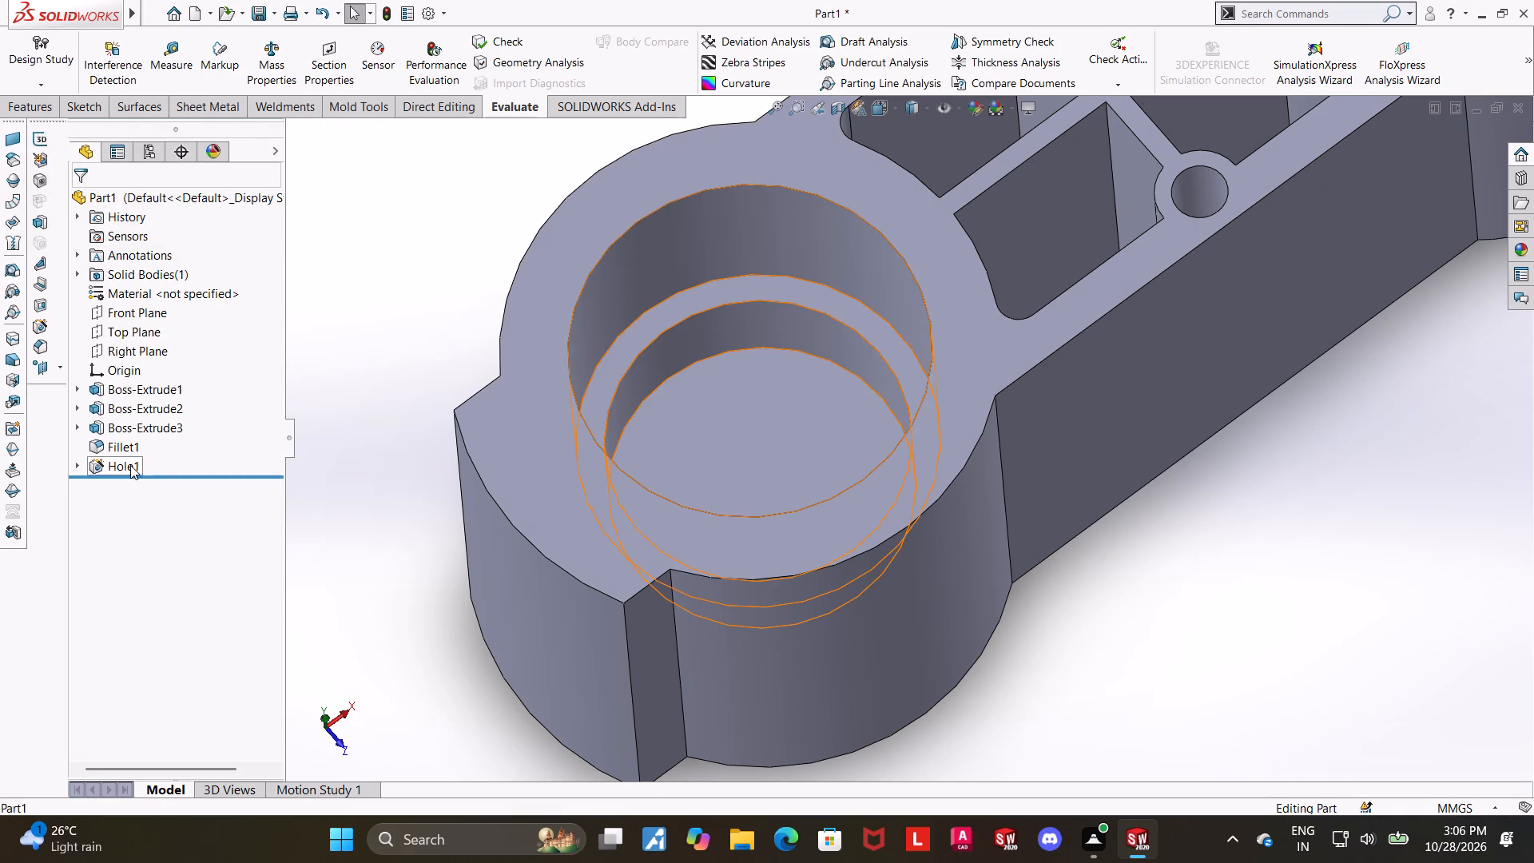
Edit the counterbored hole in the left boss and set its overall depth to 29.31 mm.
click(130, 465)
click(149, 415)
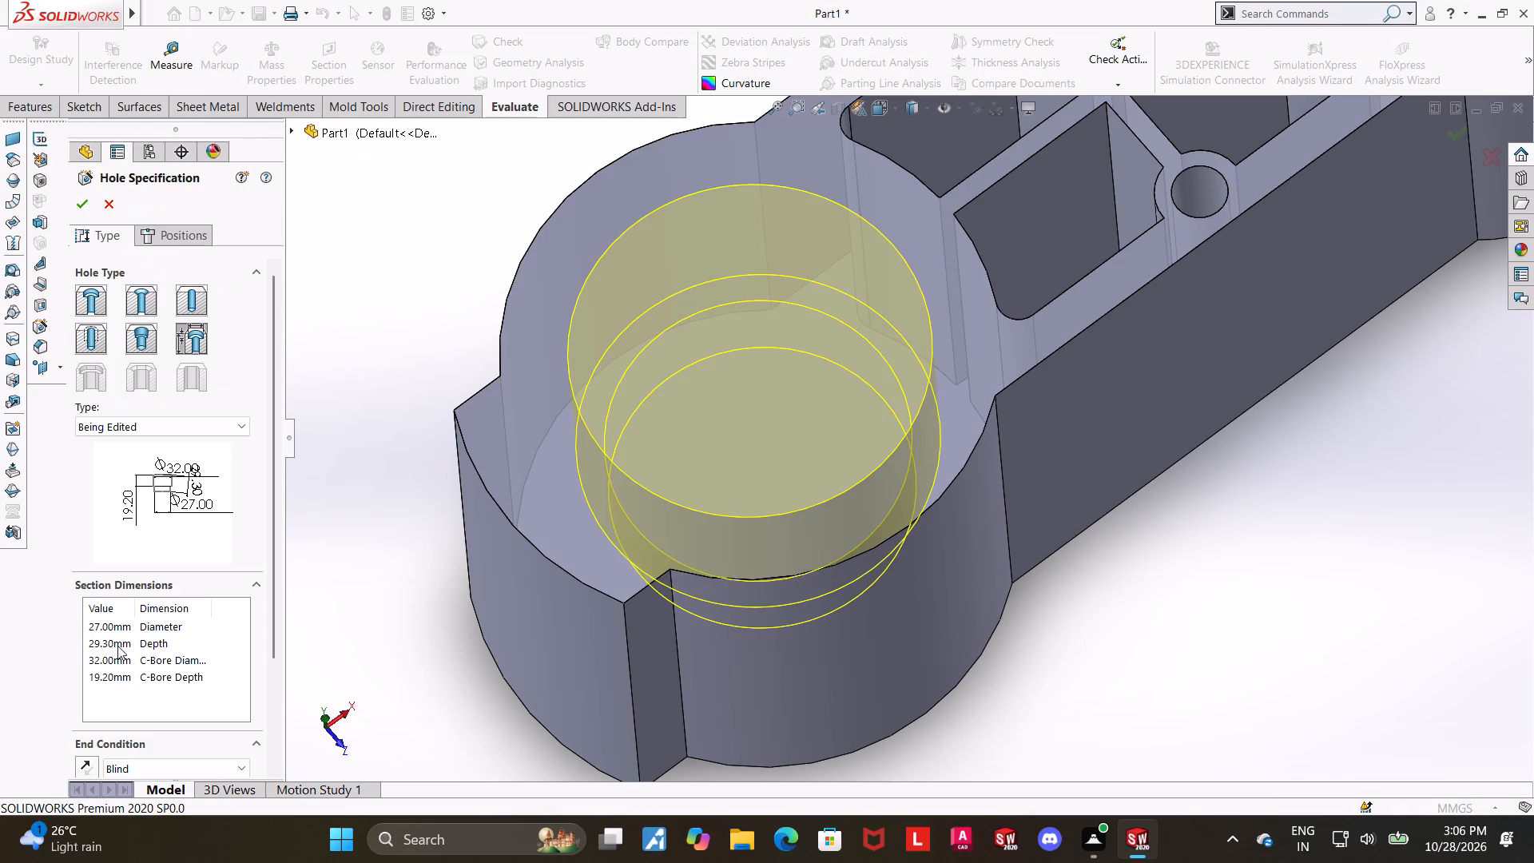
double_click(117, 646)
text(29.31)
key(Return)
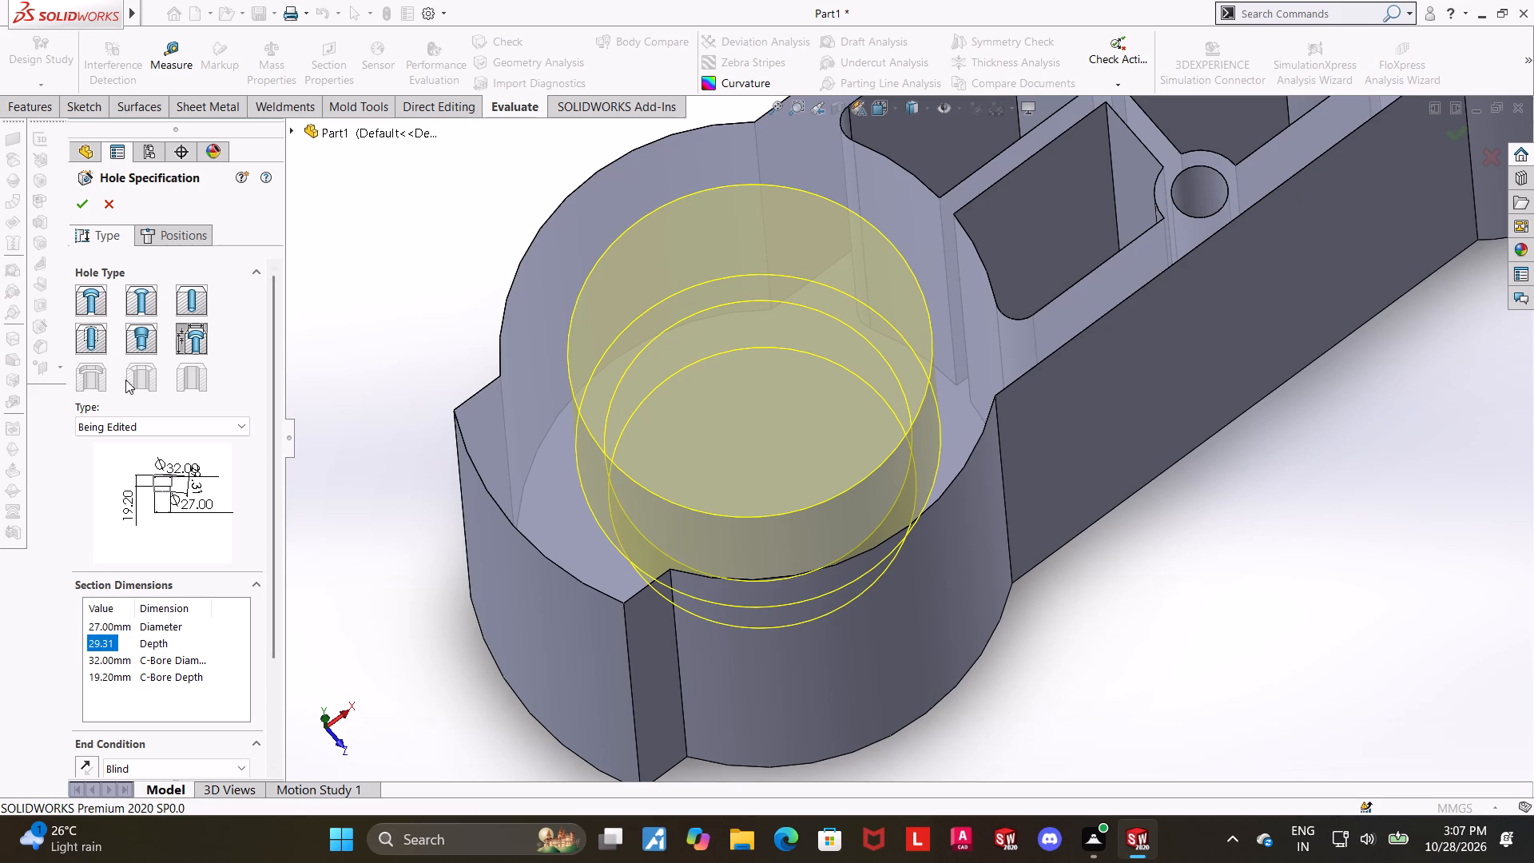
click(83, 202)
Measure the distance from the left boss hole's bottom face to its counterbore ledge.
click(179, 63)
click(850, 444)
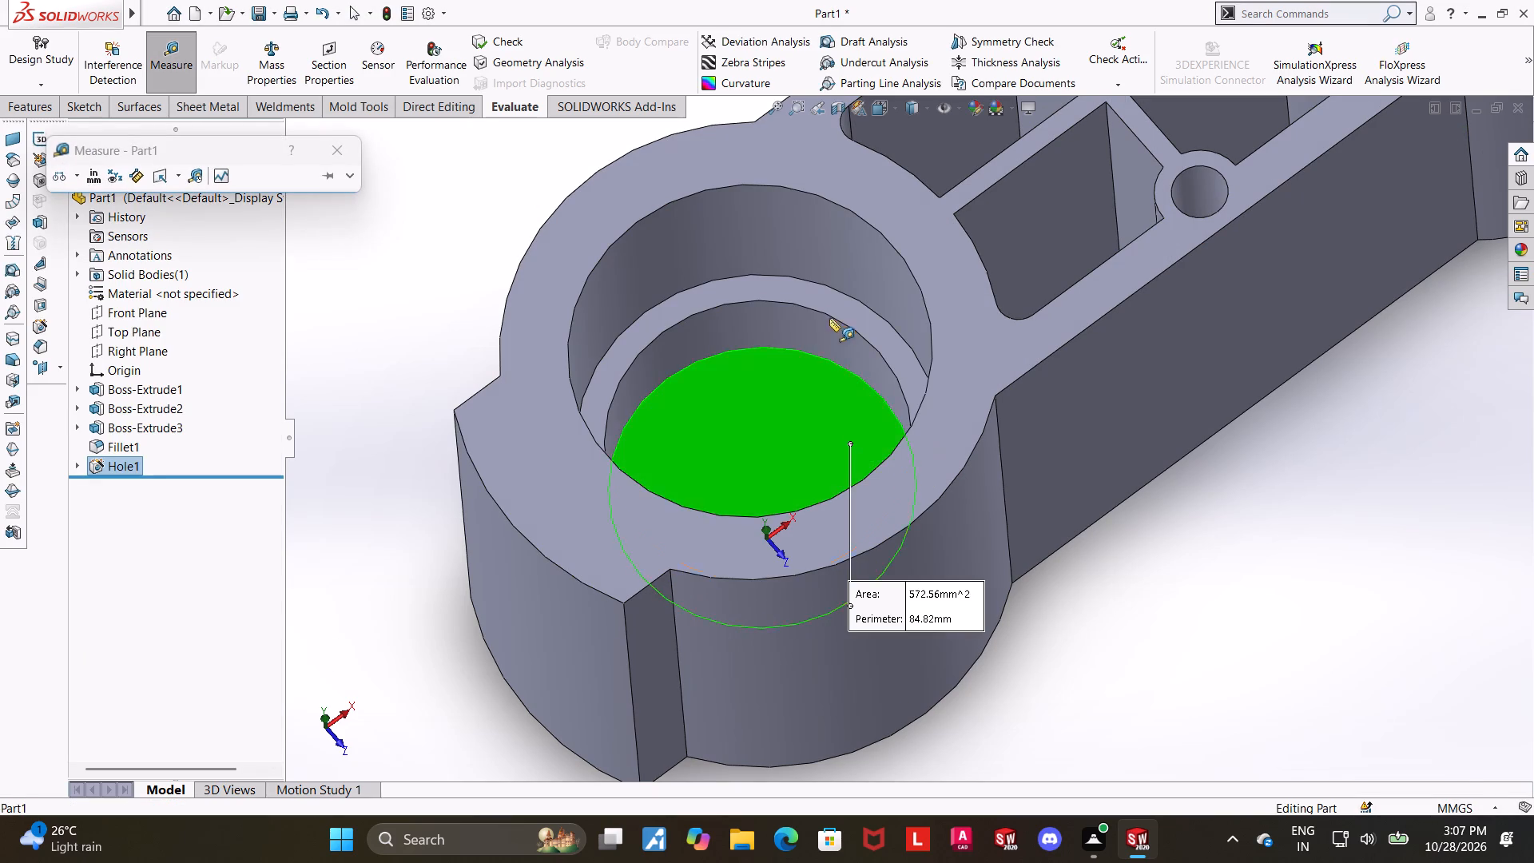
click(815, 300)
key(Escape)
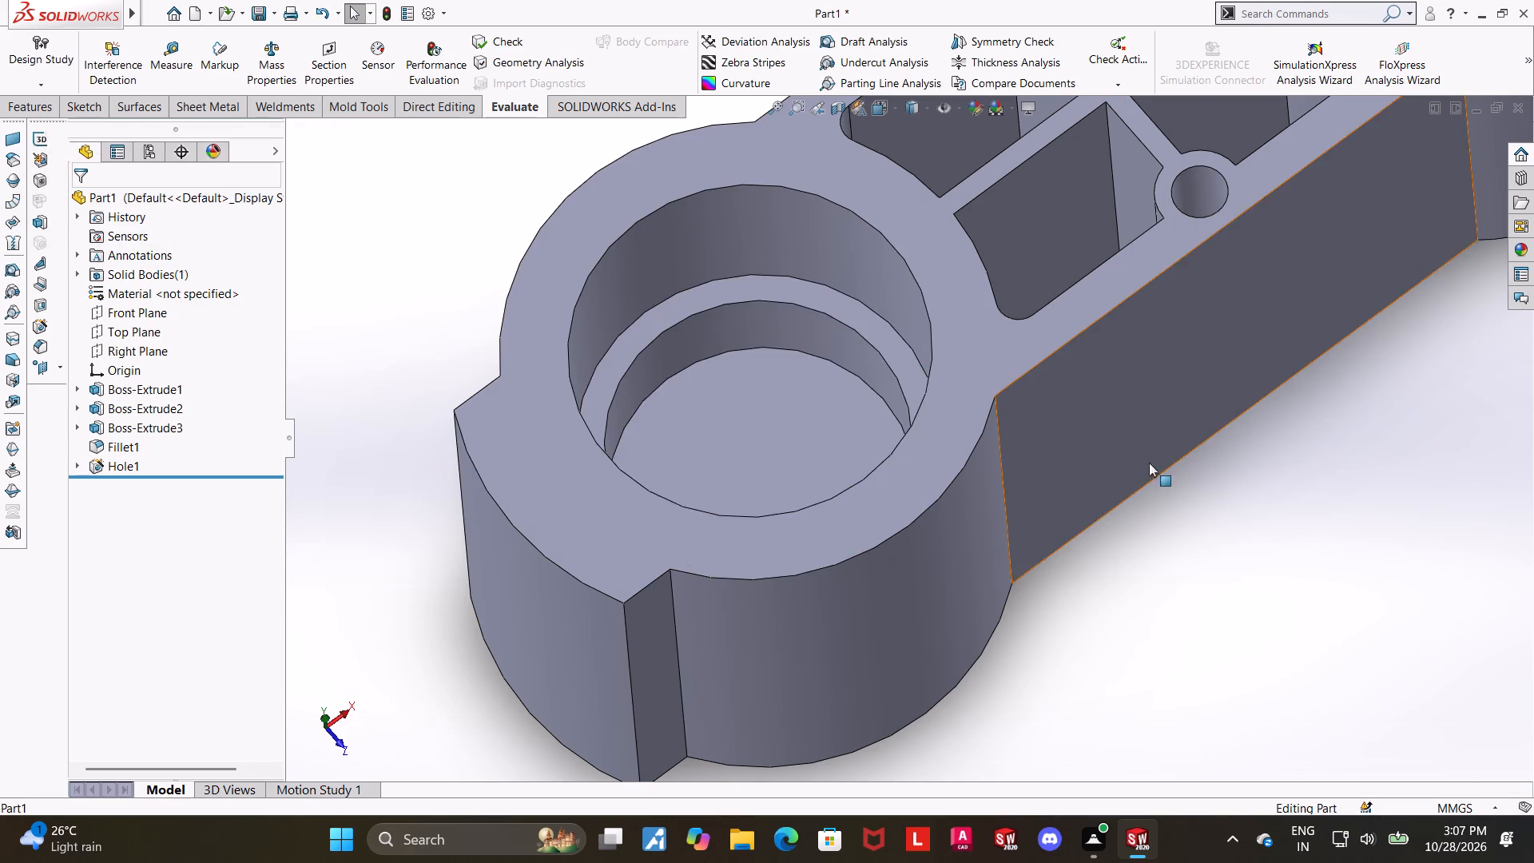
Measure the distance between the left boss's top face and the counterbore ledge, taking the measurement twice.
scroll(1148, 473, up, 3)
scroll(858, 414, down, 5)
click(170, 58)
scroll(650, 330, up, 2)
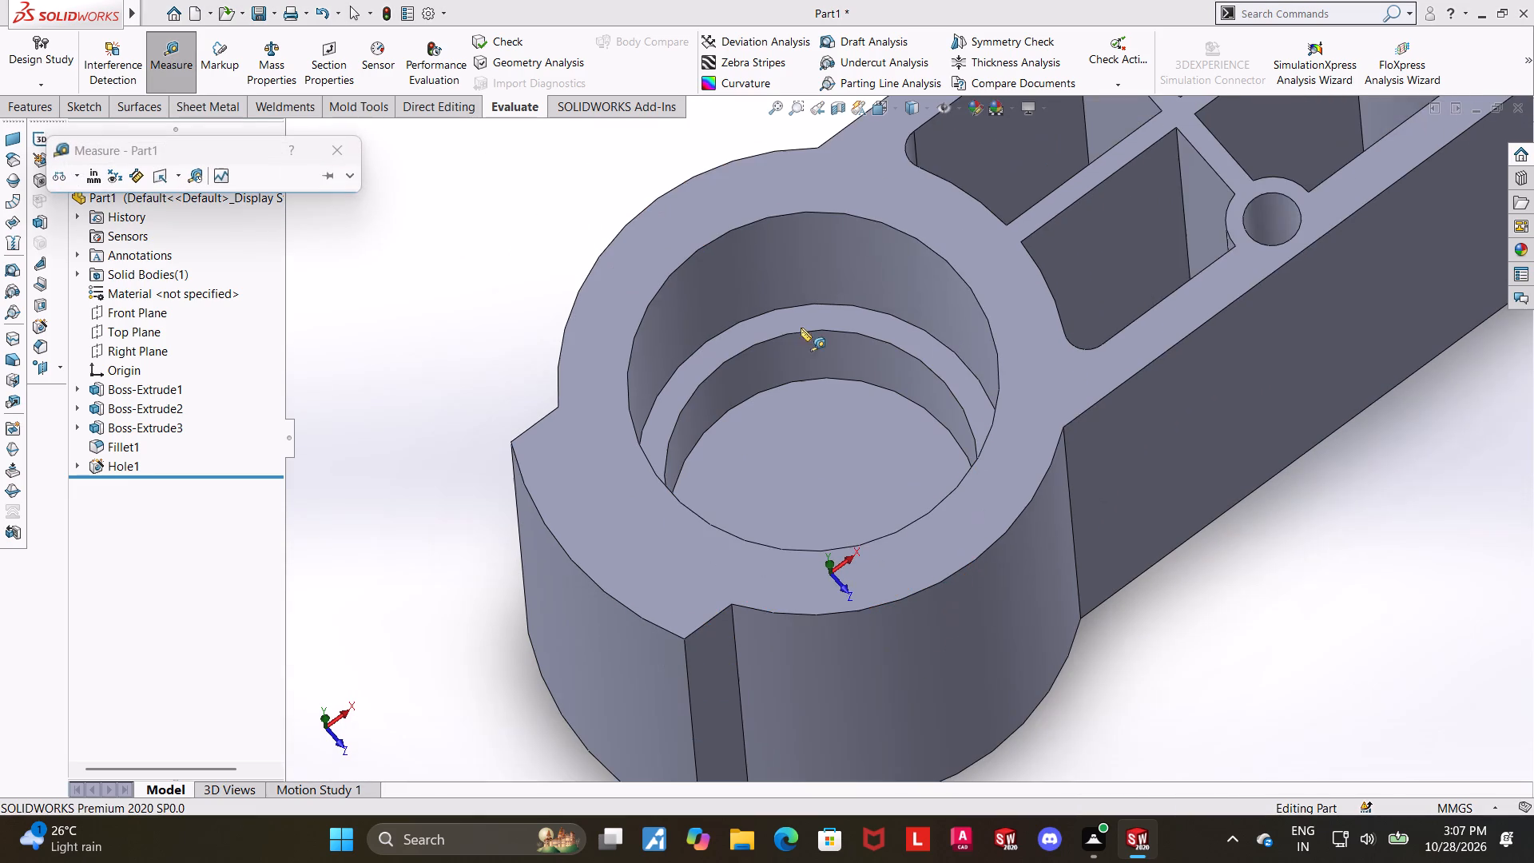
click(872, 193)
click(864, 313)
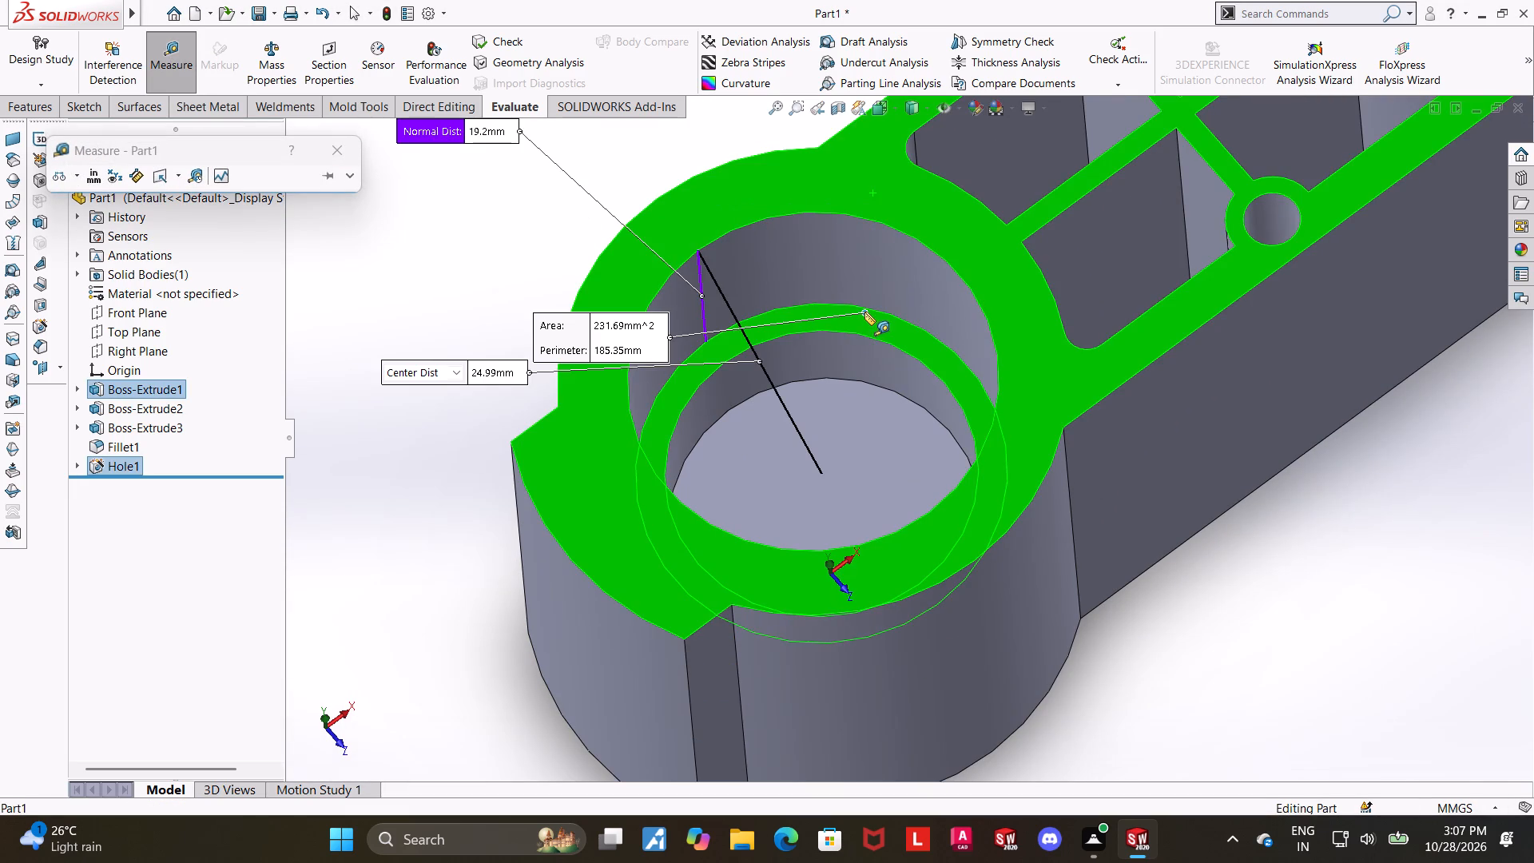
scroll(864, 312, up, 1)
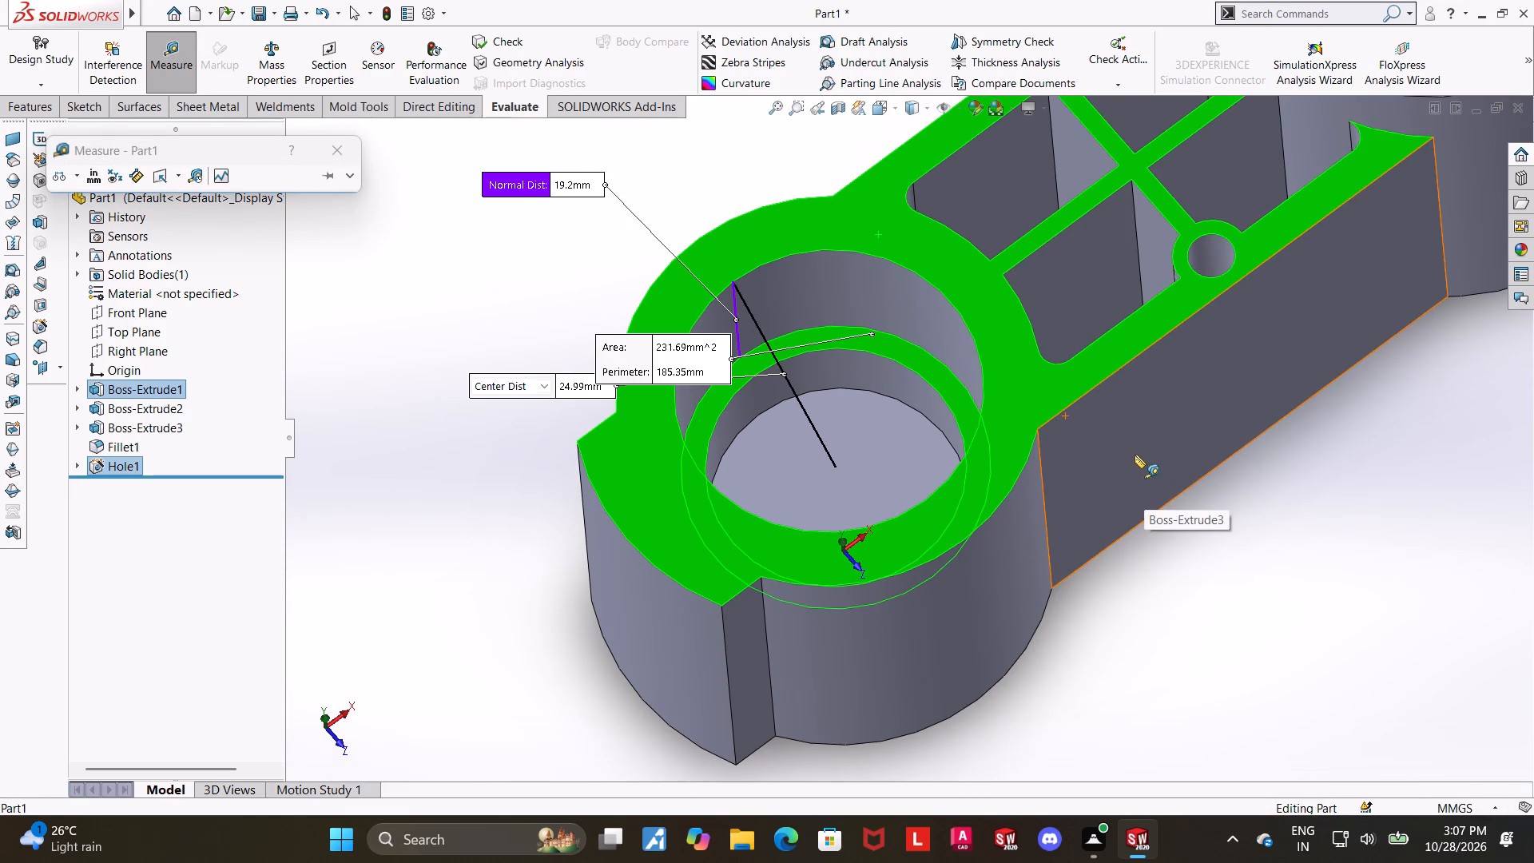
scroll(1139, 466, up, 1)
scroll(1058, 309, down, 2)
key(Escape)
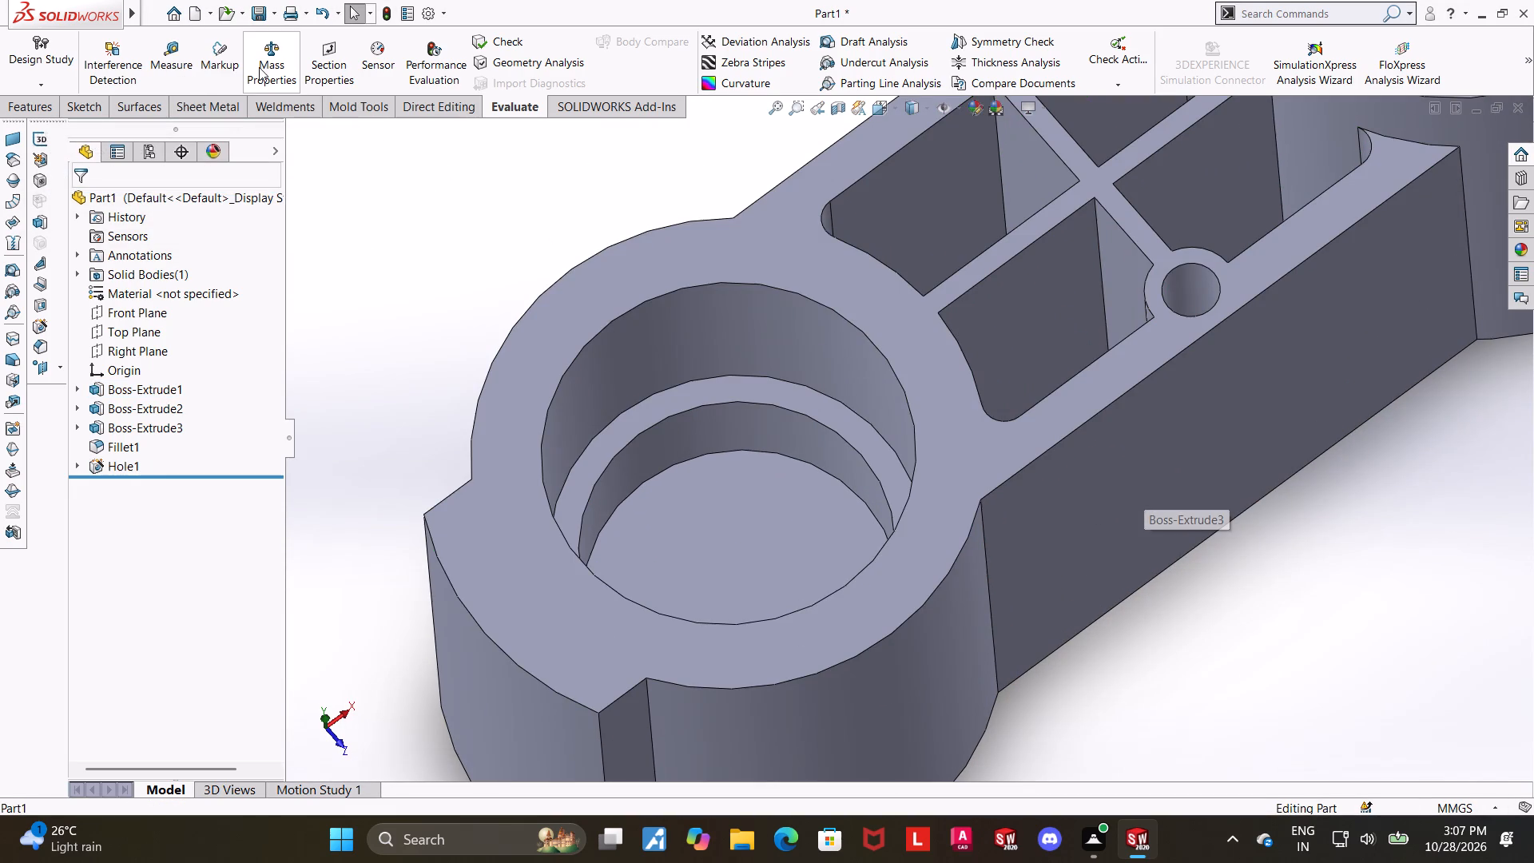
click(167, 66)
click(682, 398)
click(713, 245)
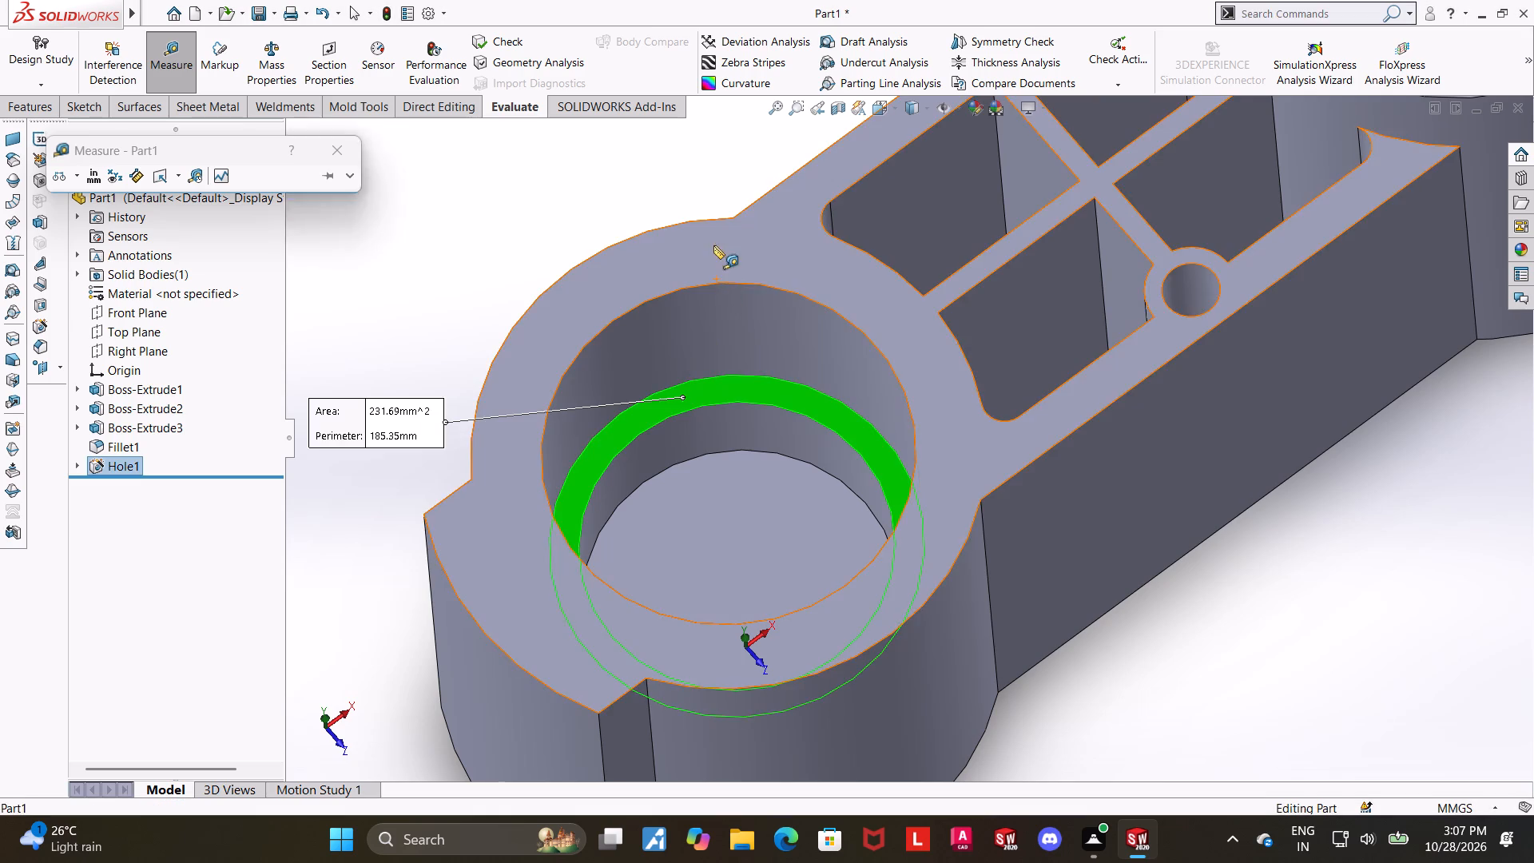
scroll(709, 260, up, 2)
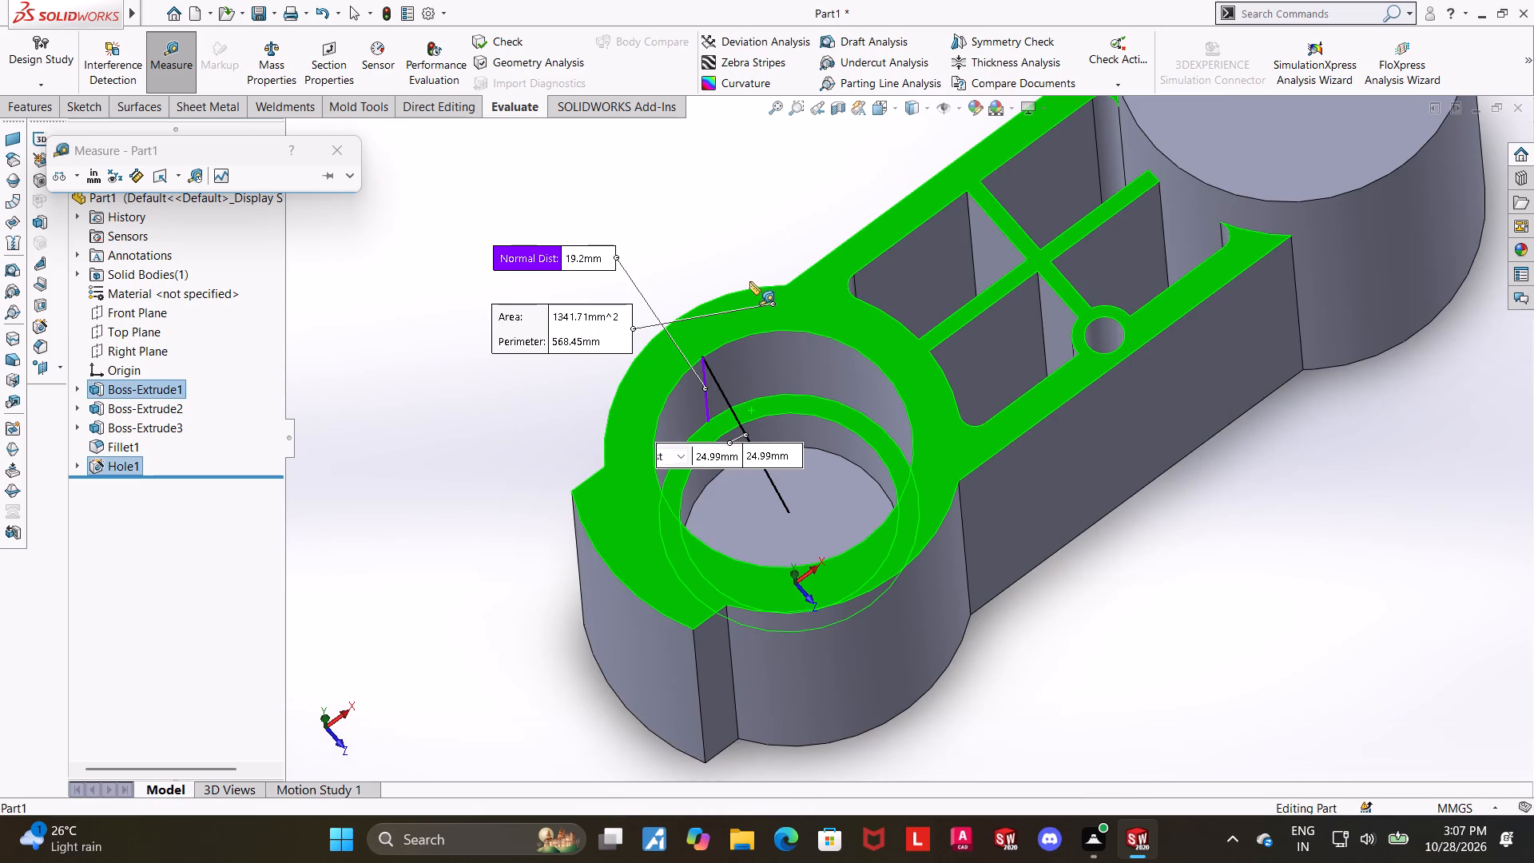
scroll(1067, 317, down, 1)
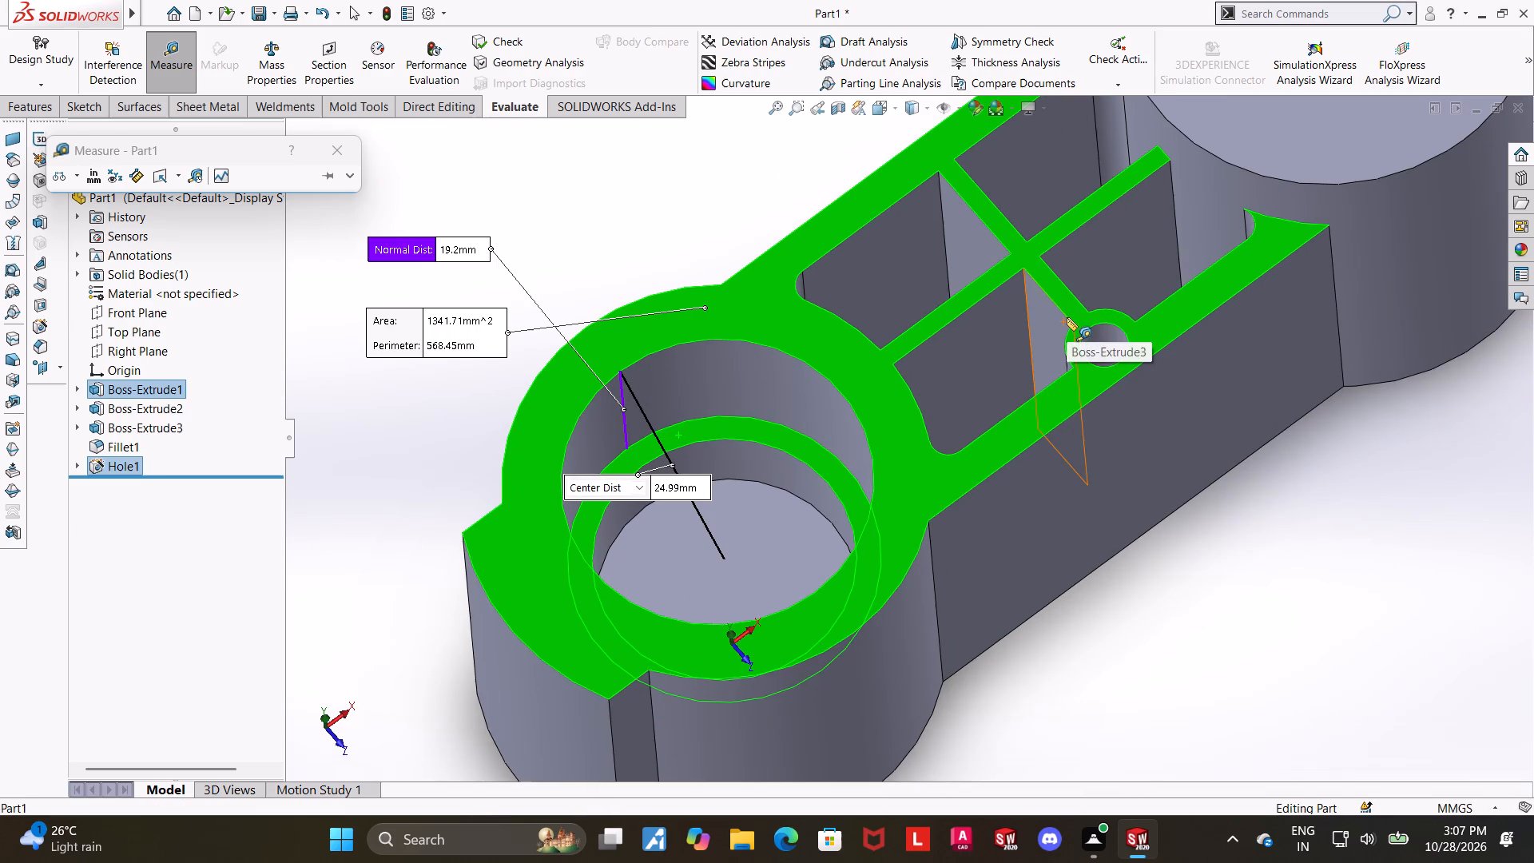
key(Escape)
Measure again between the hole's bottom face and the counterbore ledge in the left boss.
click(183, 58)
click(744, 531)
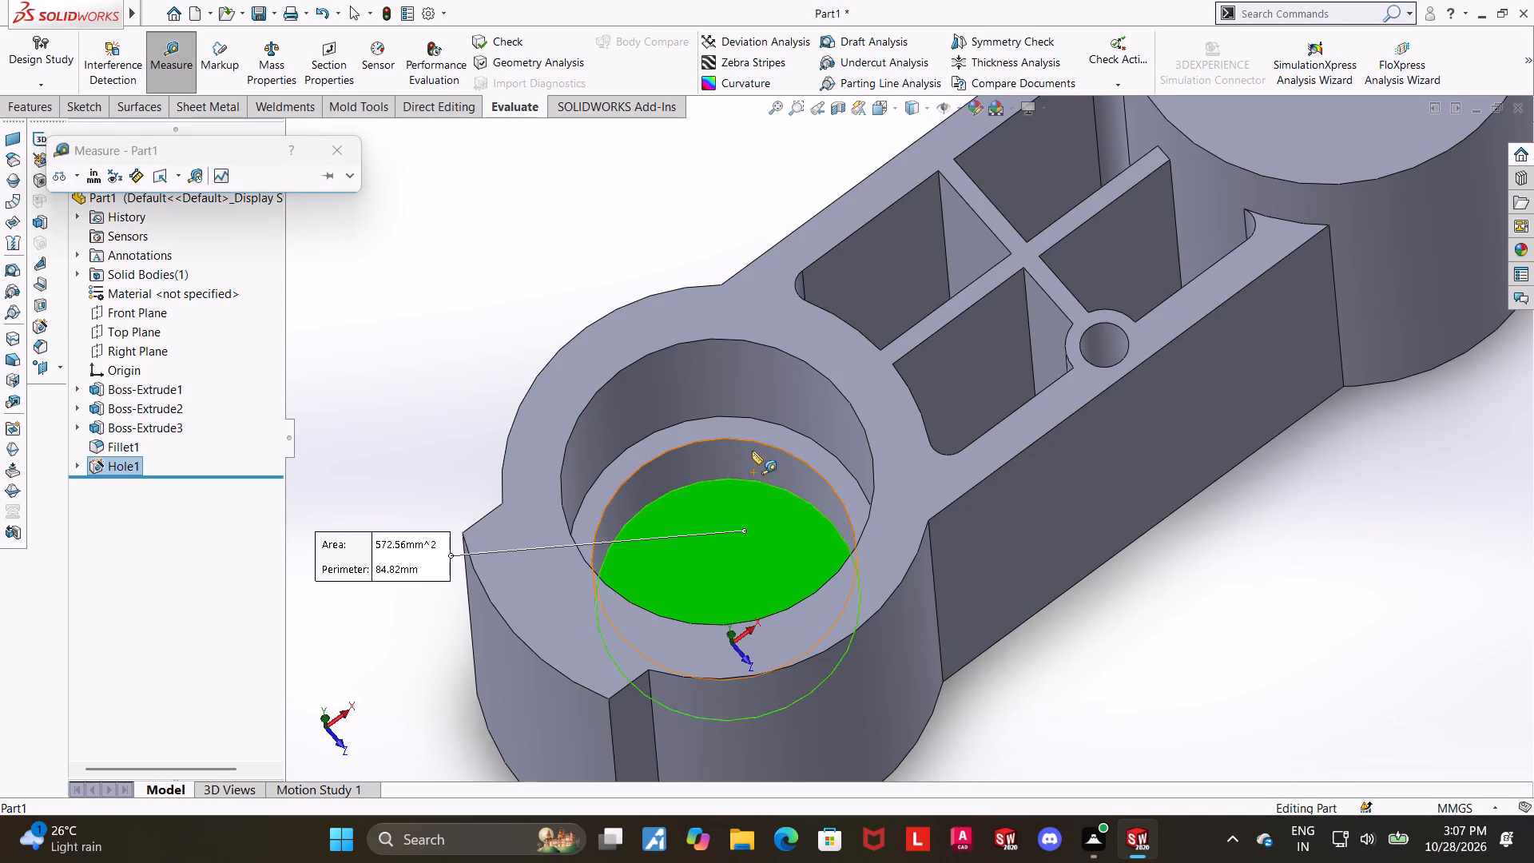
click(752, 428)
key(Escape)
scroll(750, 425, up, 3)
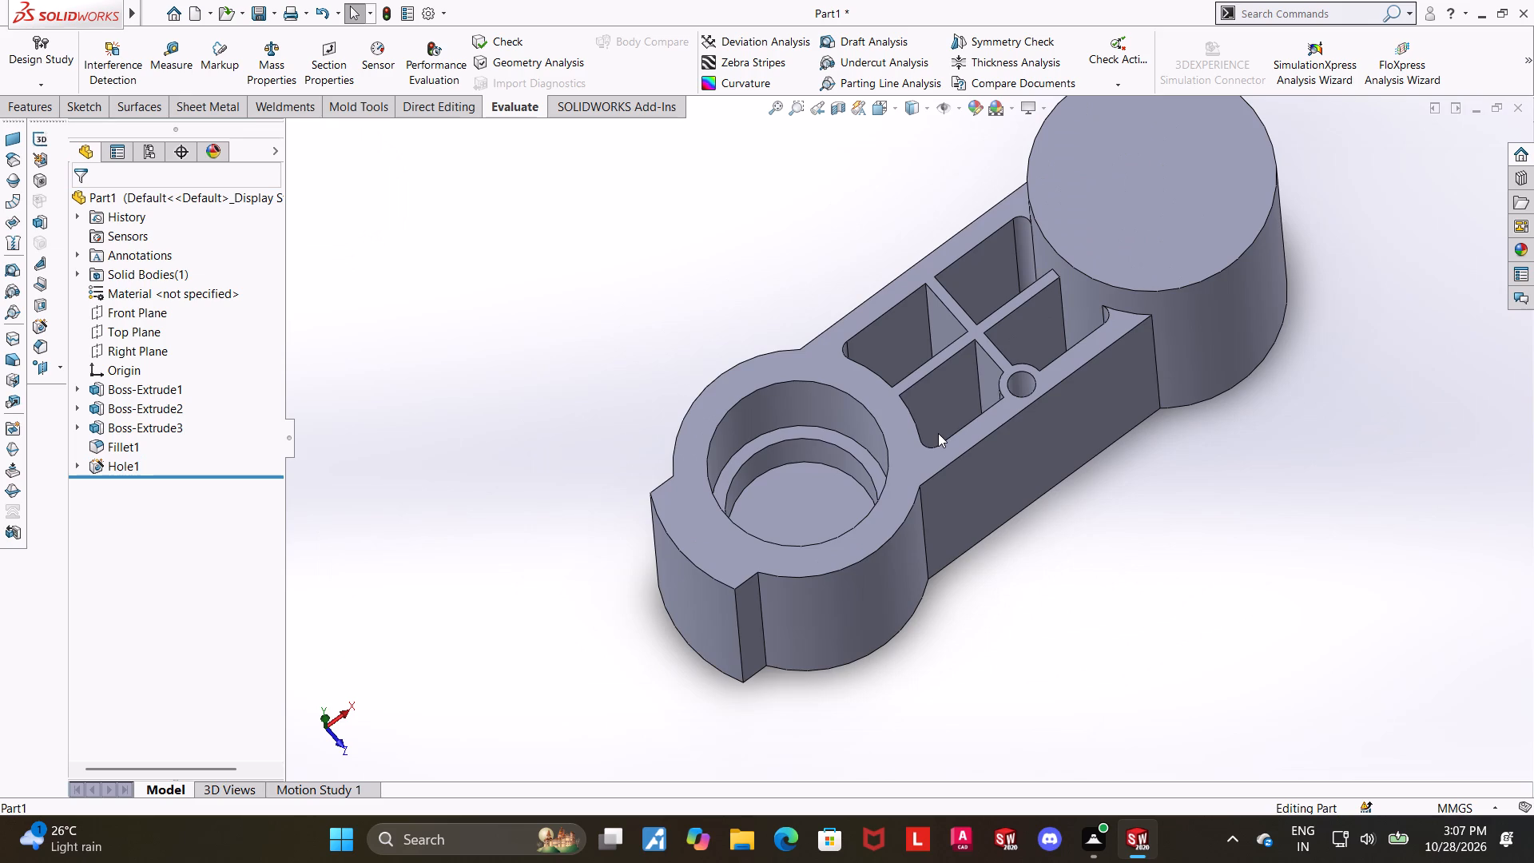
Inspect the whole part in isometric view and from several rotated angles, including its underside.
key(ctrl+7)
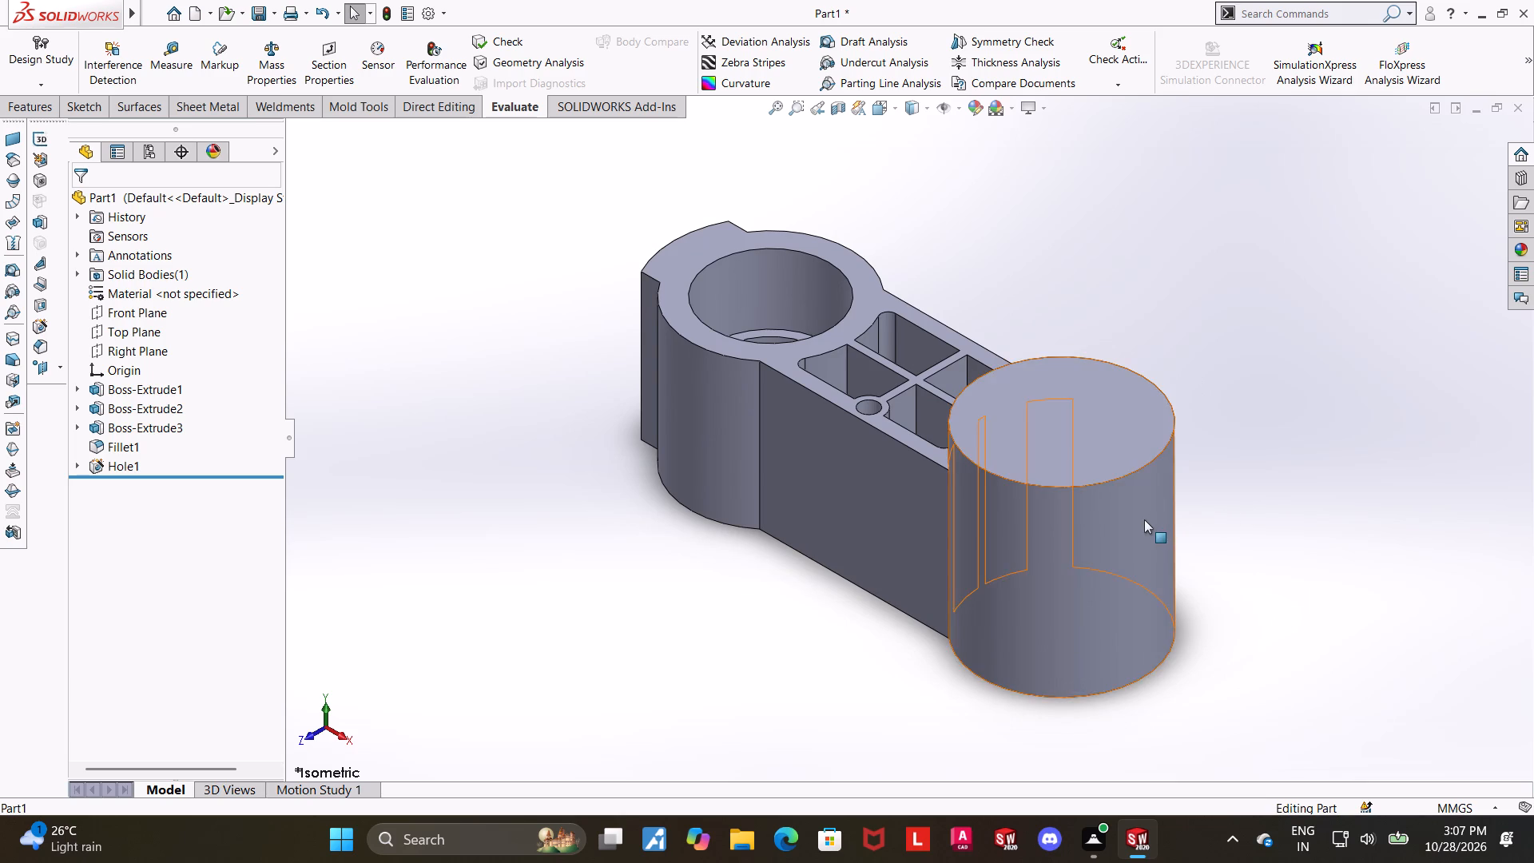
scroll(1144, 519, up, 2)
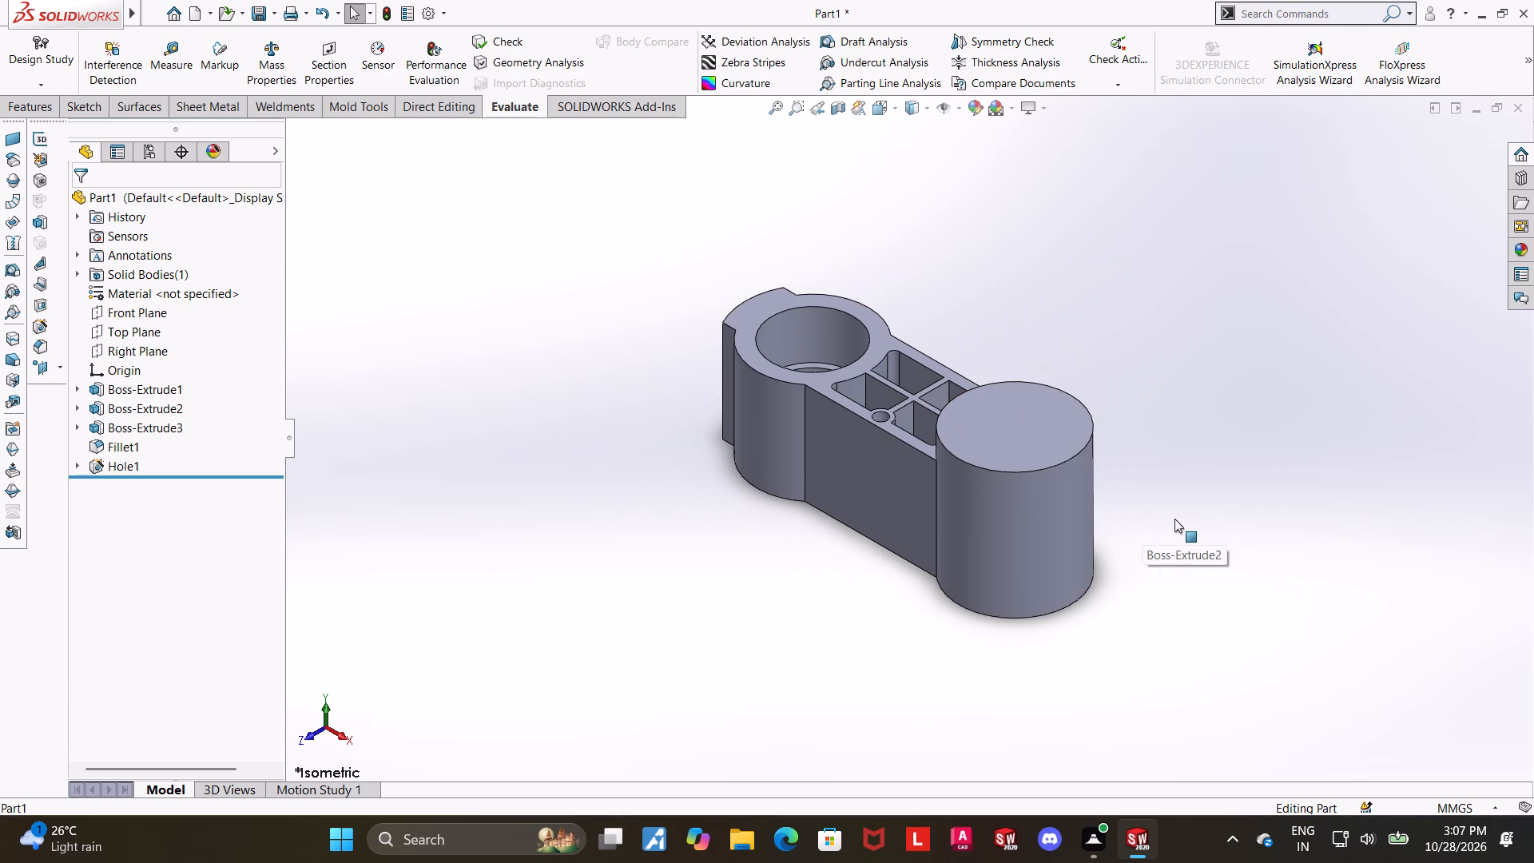
middle_drag(1174, 532, 1178, 503)
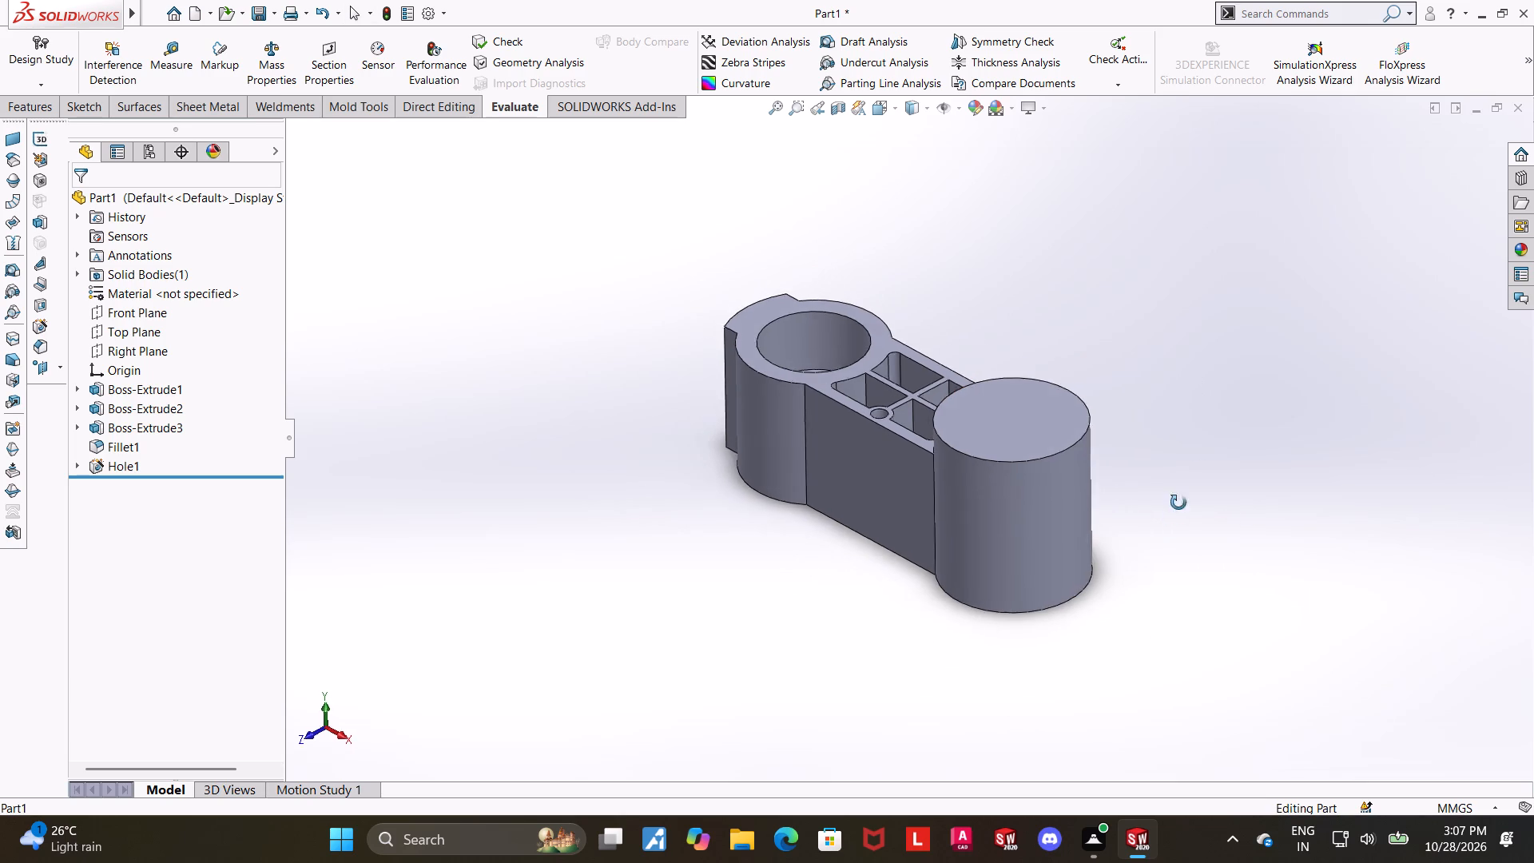
middle_drag(1178, 503, 1415, 533)
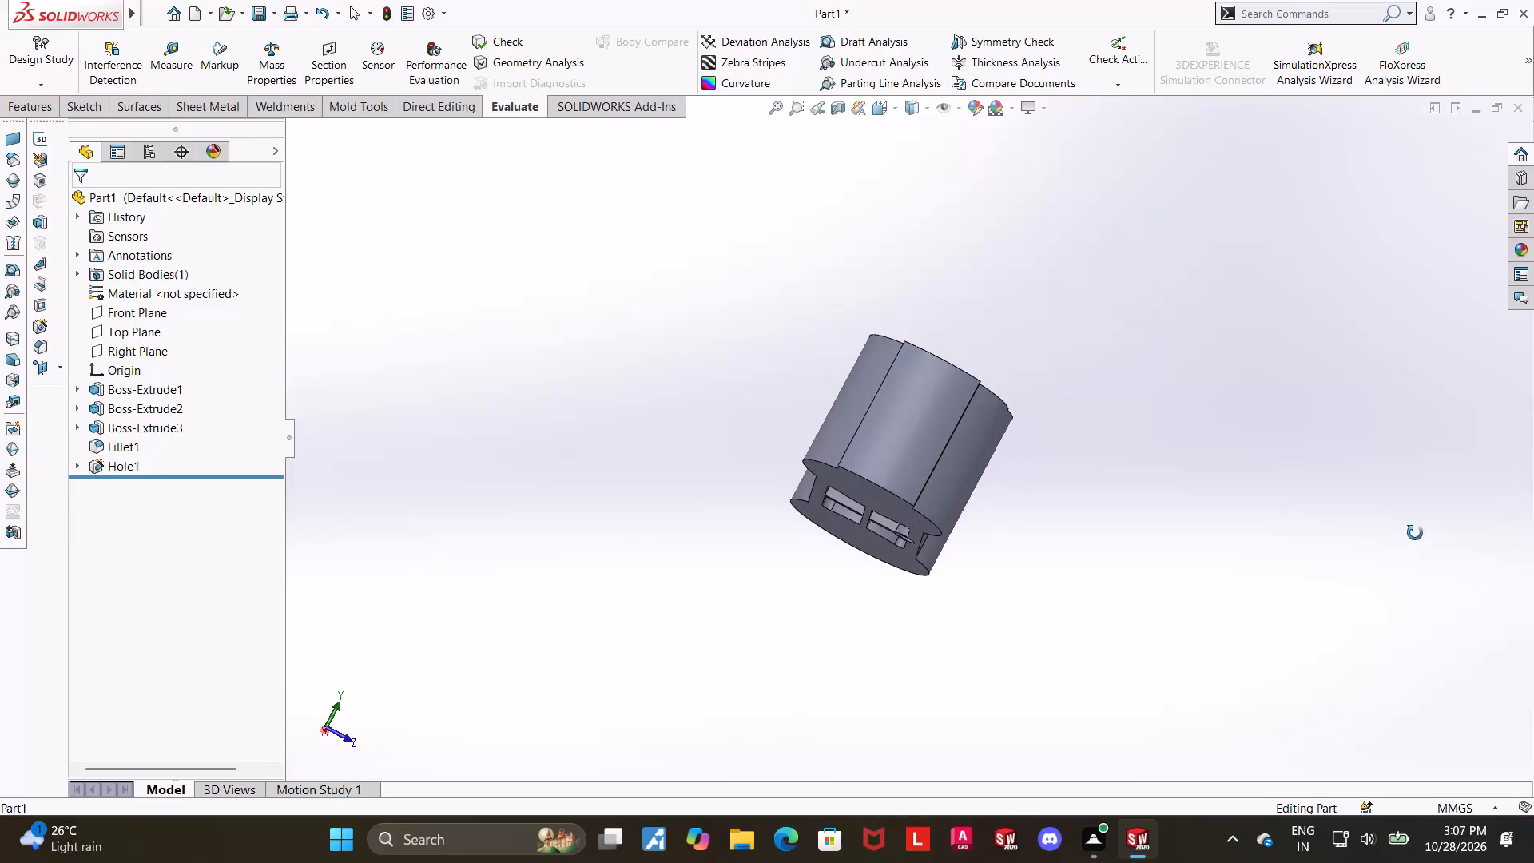
middle_drag(1415, 533, 1357, 481)
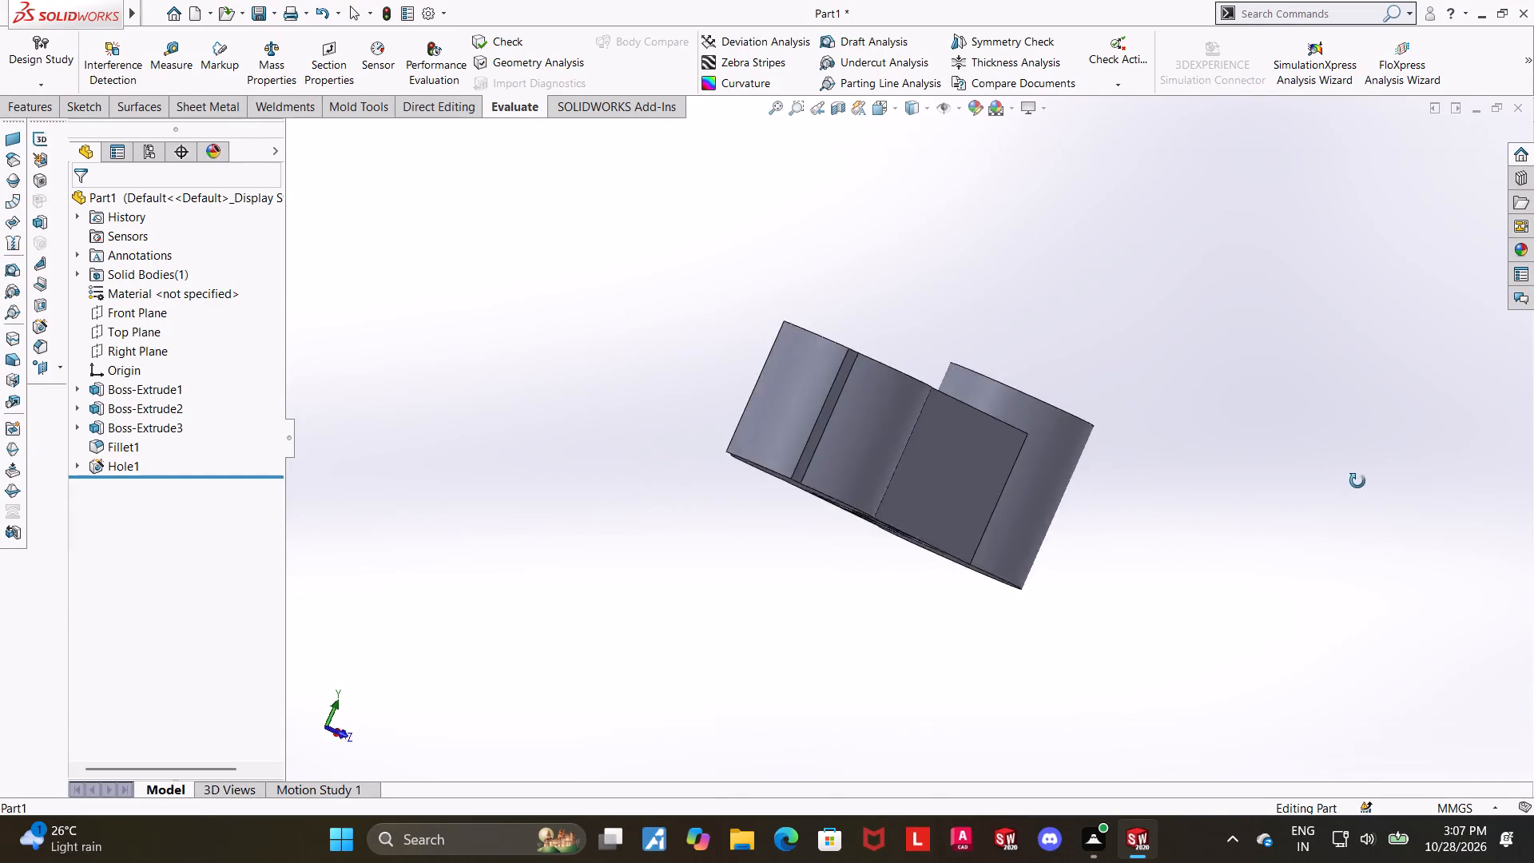
middle_drag(1357, 481, 1438, 584)
middle_click(1283, 507)
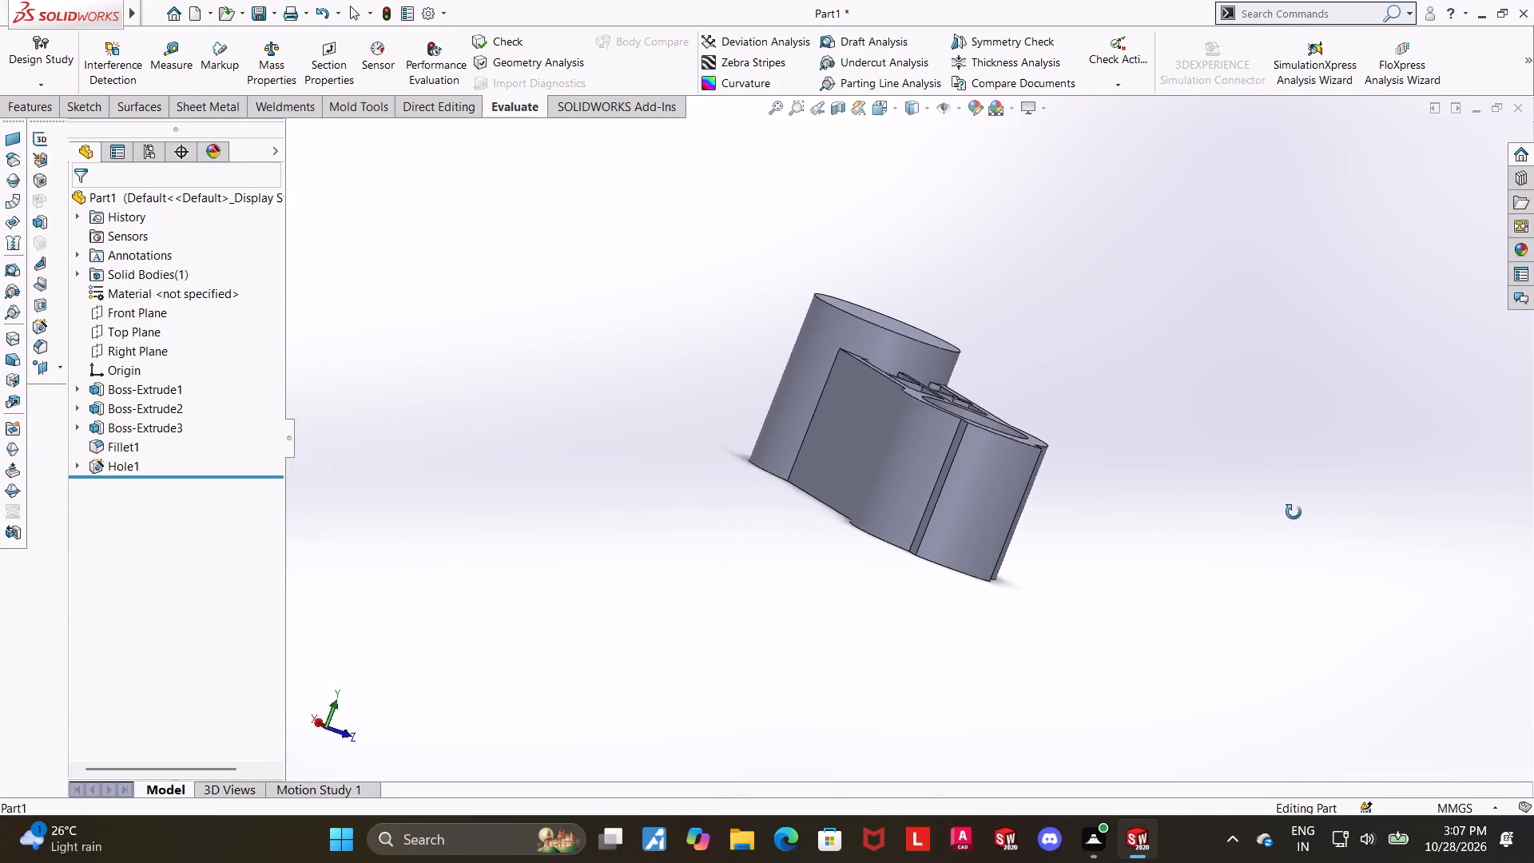
scroll(1041, 587, up, 1)
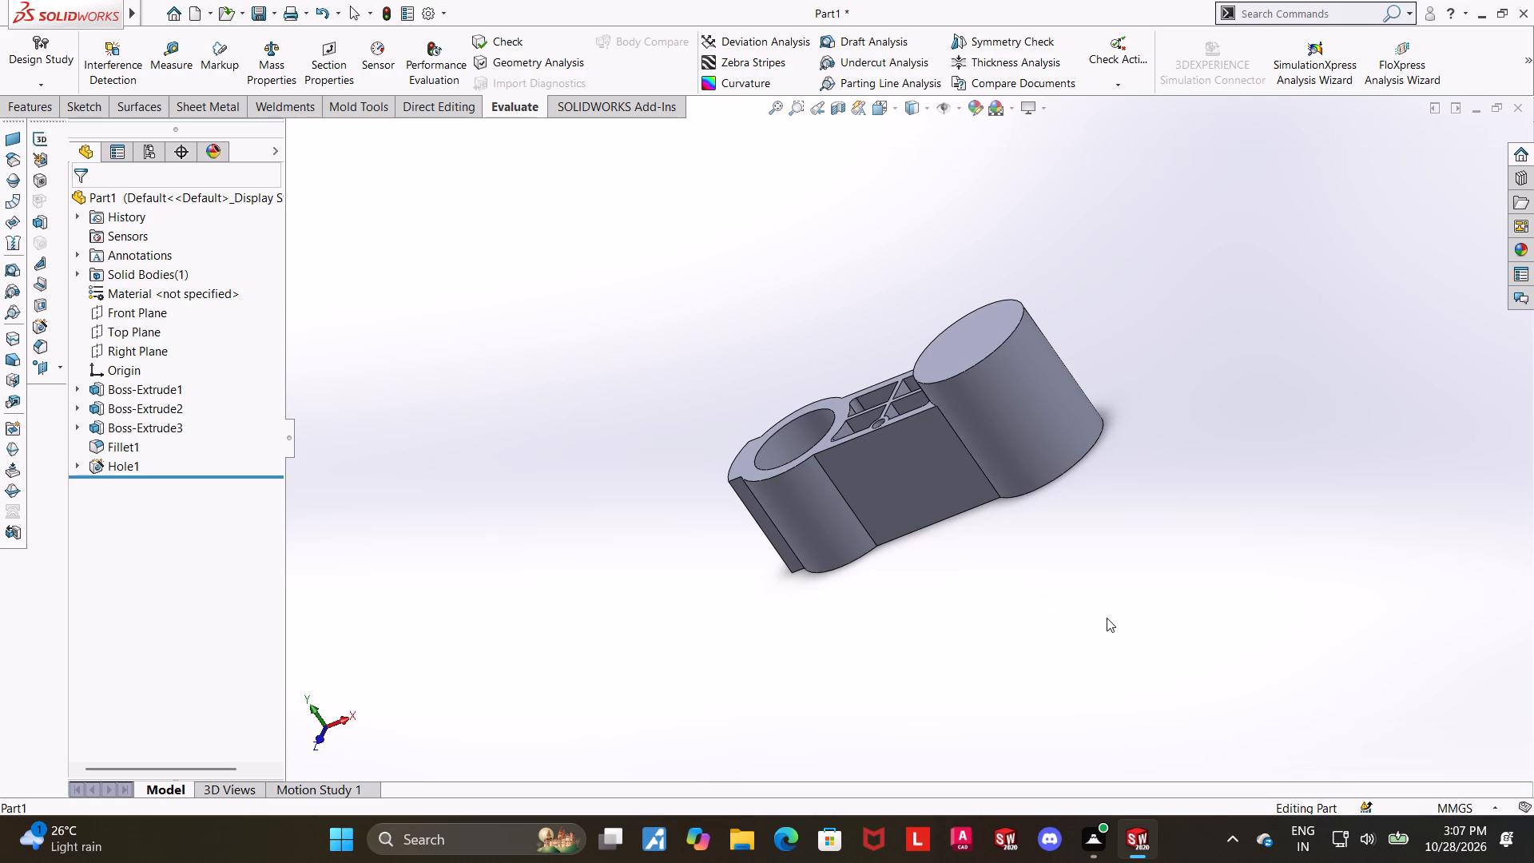
Start a sketch on the Top Plane and draw a corner rectangle about 8.1 mm wide outward from the left boss tab's upper corner.
click(129, 328)
click(141, 314)
click(149, 493)
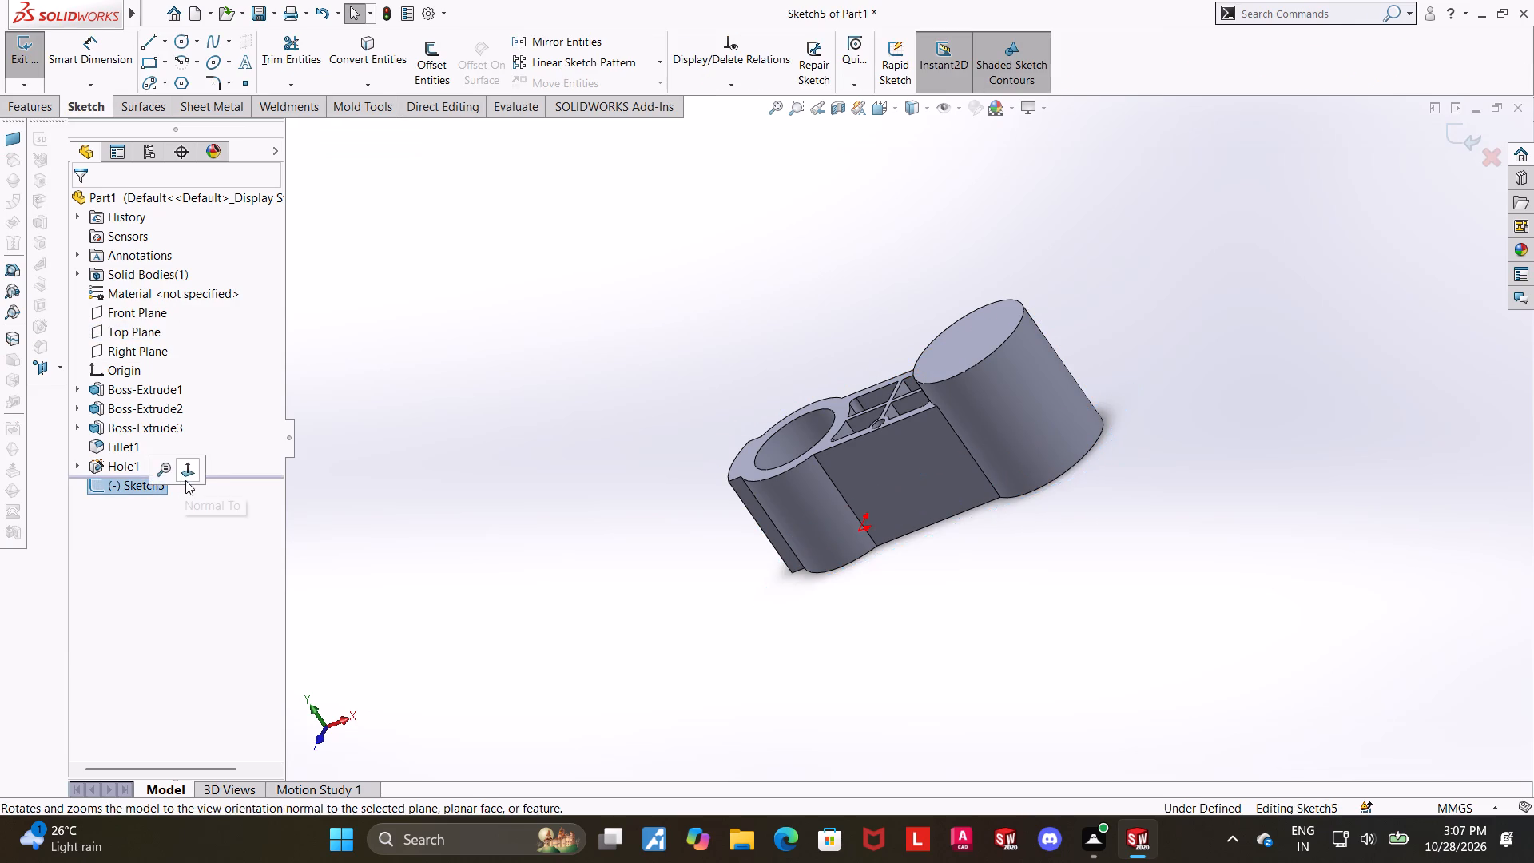
click(185, 480)
scroll(527, 443, up, 1)
scroll(566, 444, down, 2)
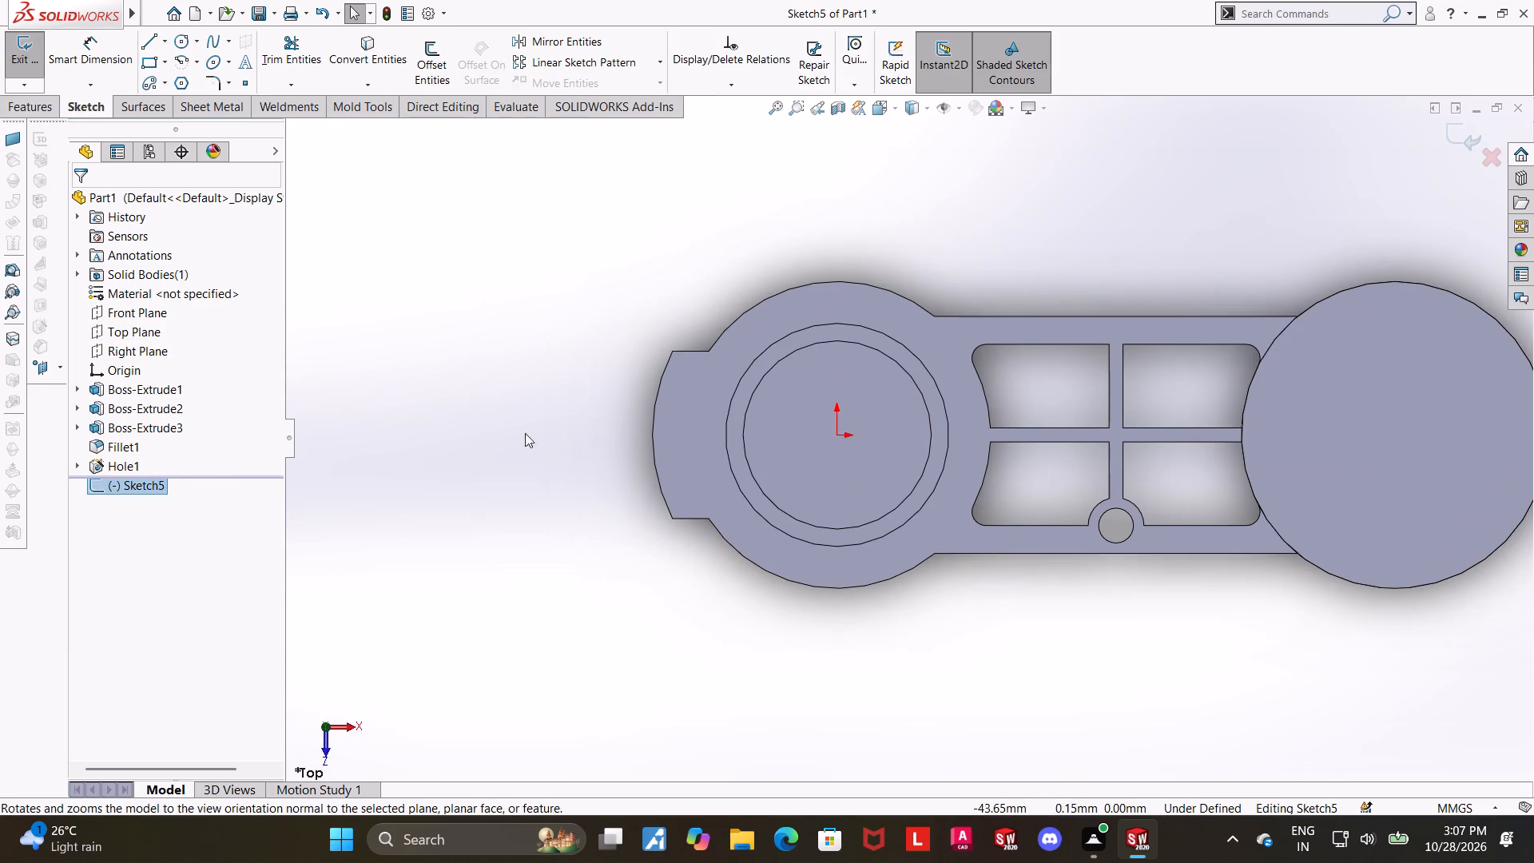
click(158, 66)
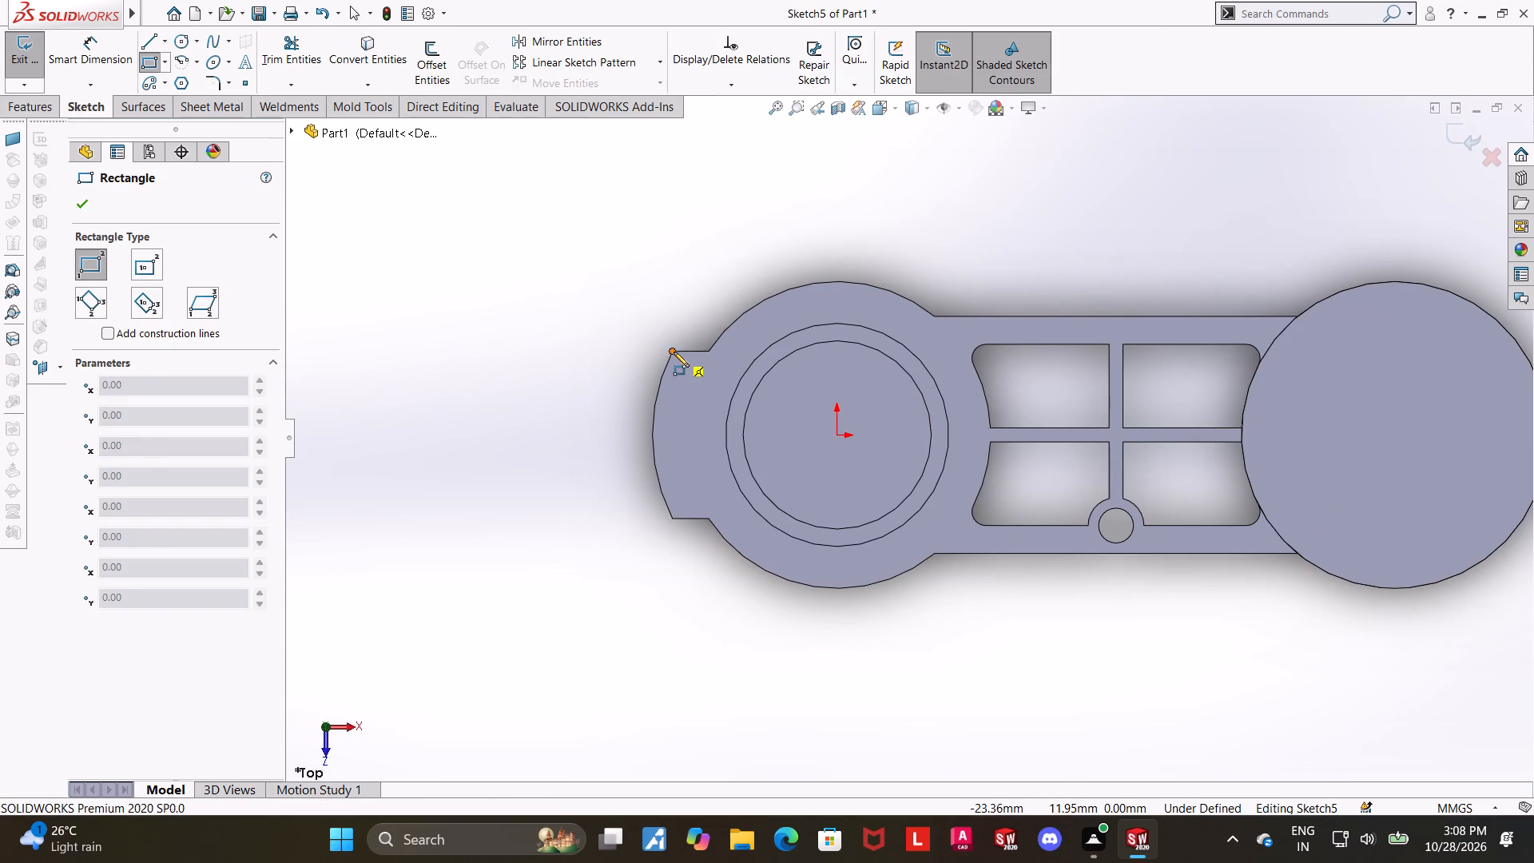
click(673, 352)
click(616, 514)
key(Escape)
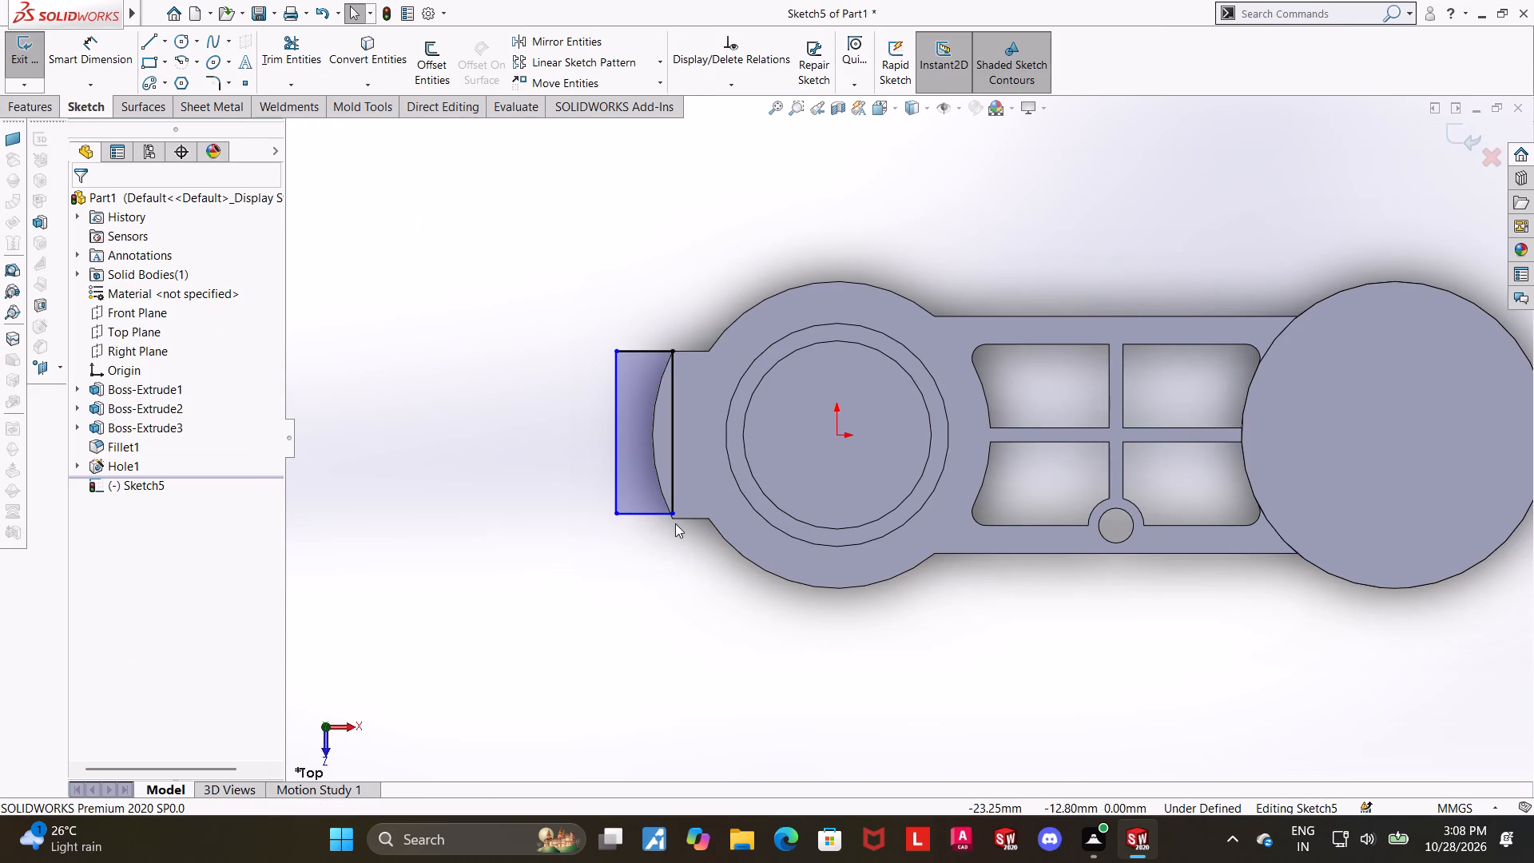
Make the rectangle's lower edge collinear with the lower straight edge of the left boss's tab.
scroll(678, 528, down, 6)
click(727, 554)
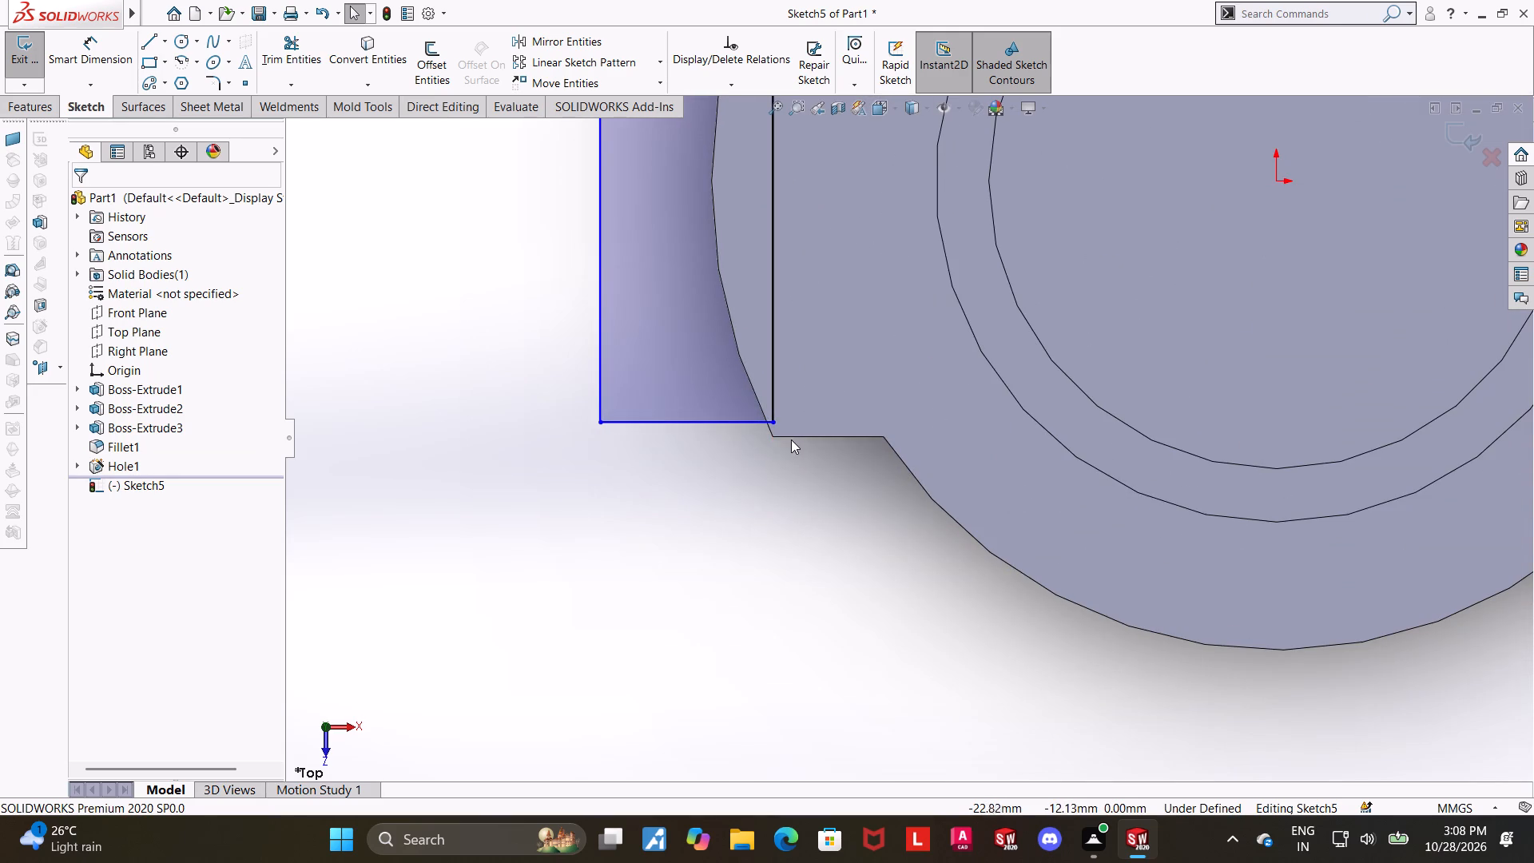
click(793, 438)
ctrl+click(733, 424)
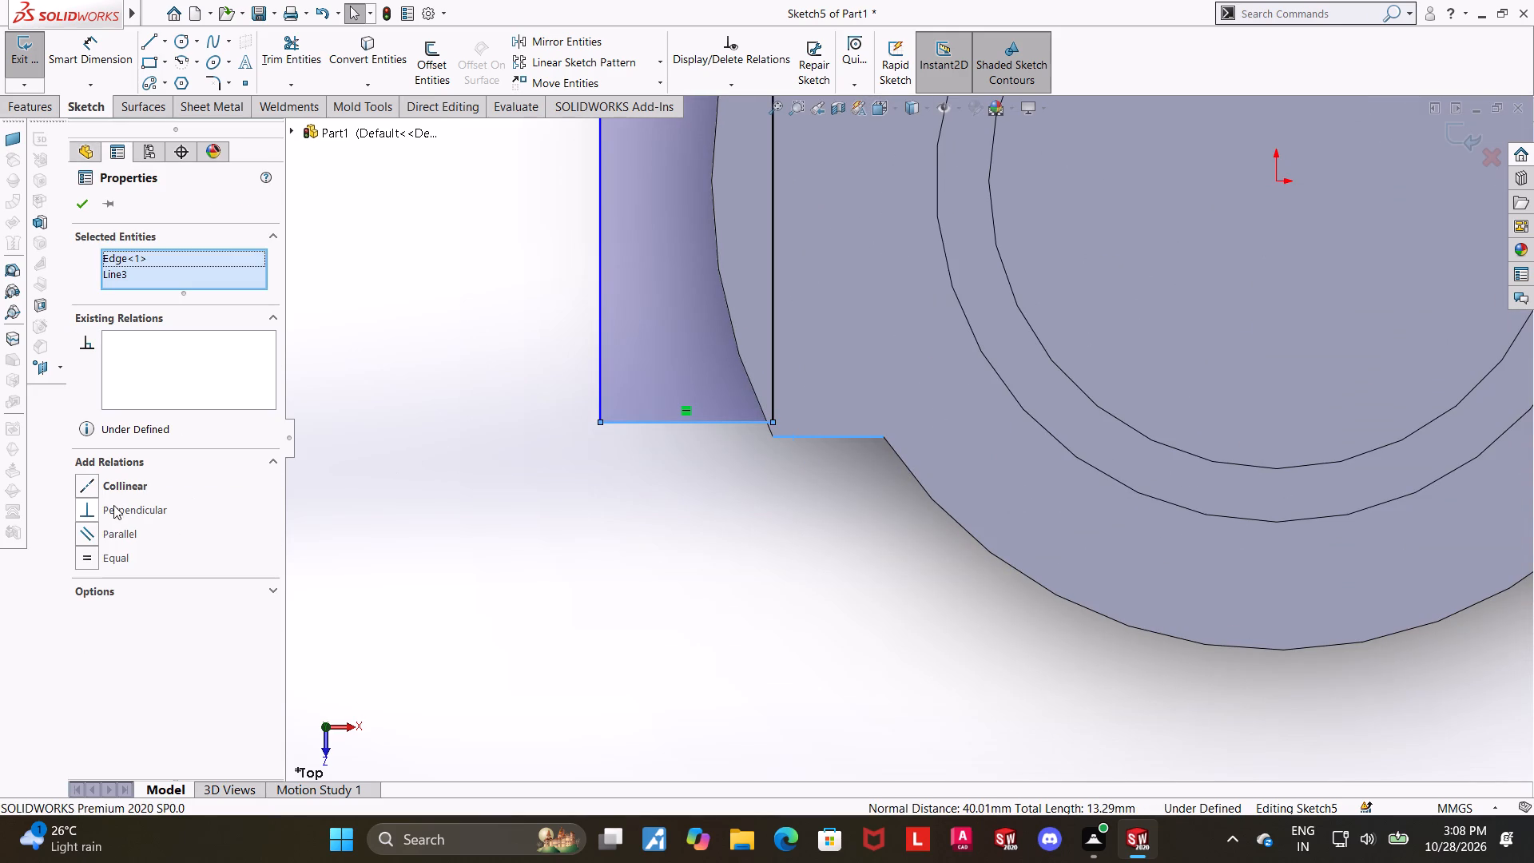
click(85, 487)
click(742, 620)
scroll(782, 467, up, 3)
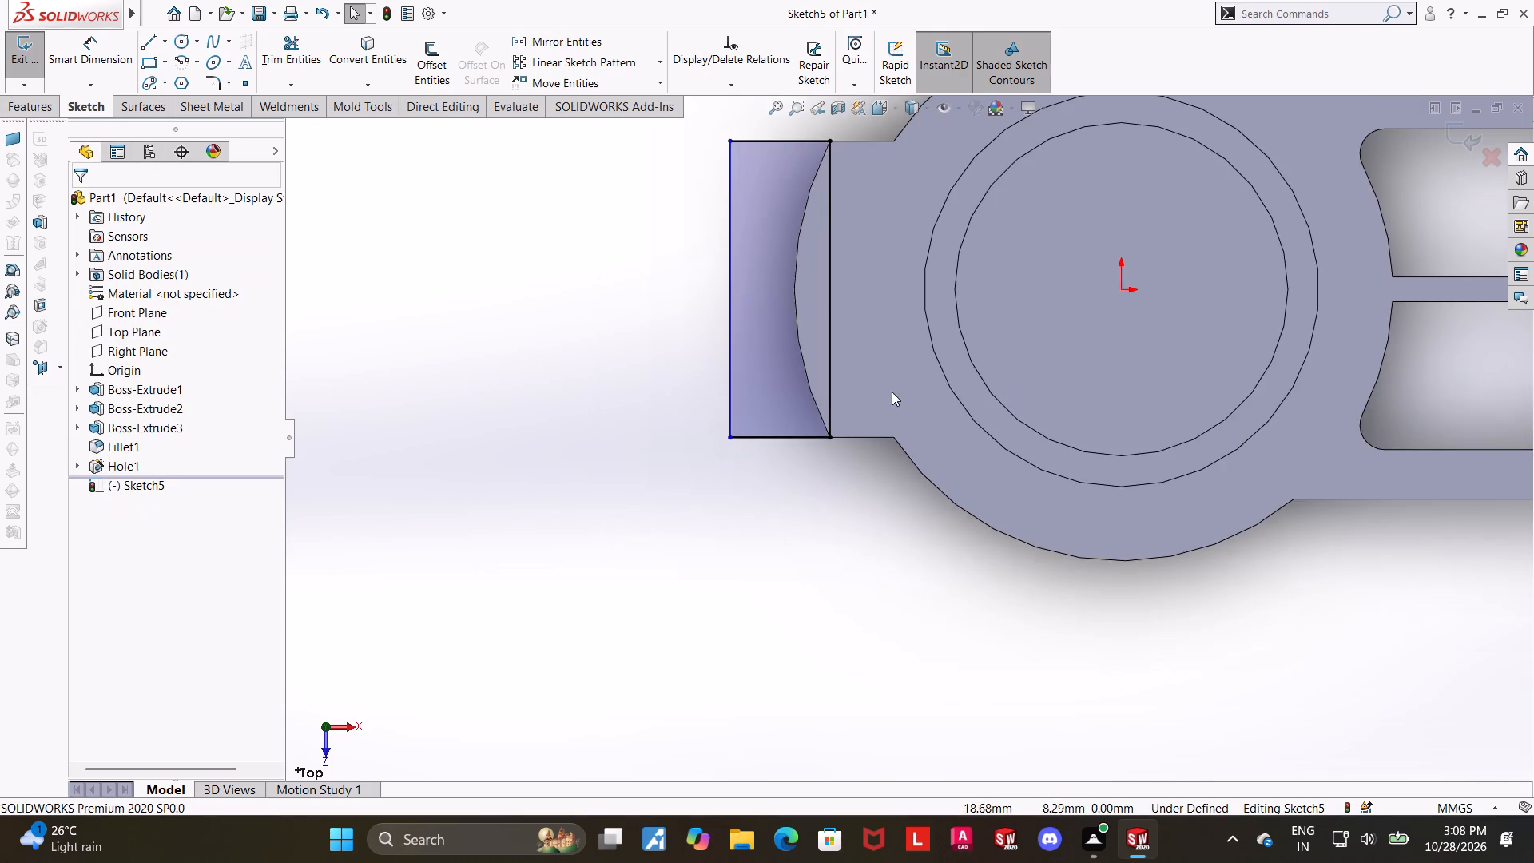
scroll(892, 392, up, 3)
scroll(1027, 304, down, 2)
key(Escape)
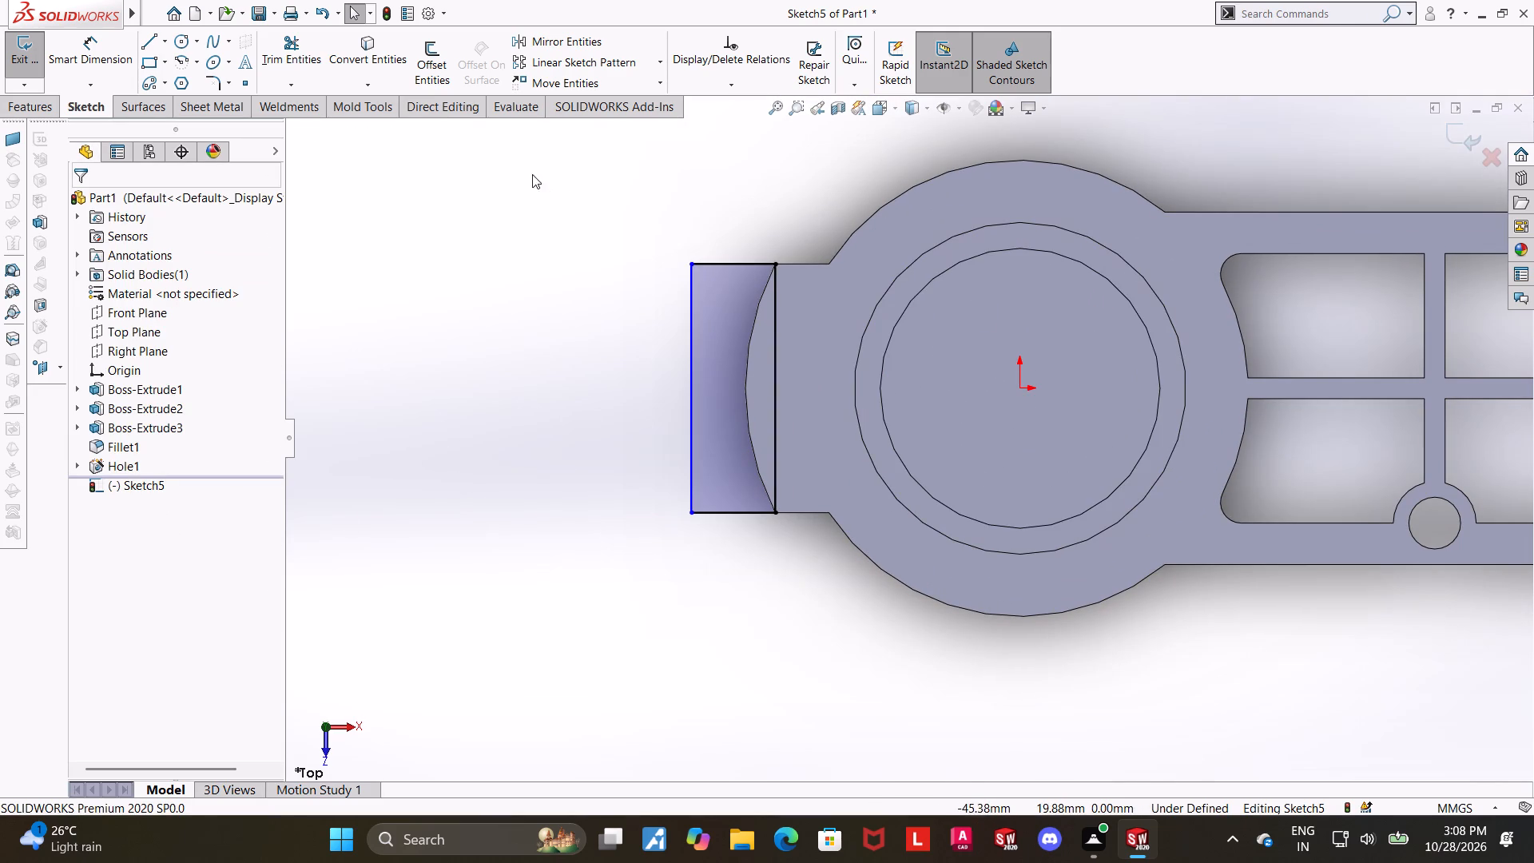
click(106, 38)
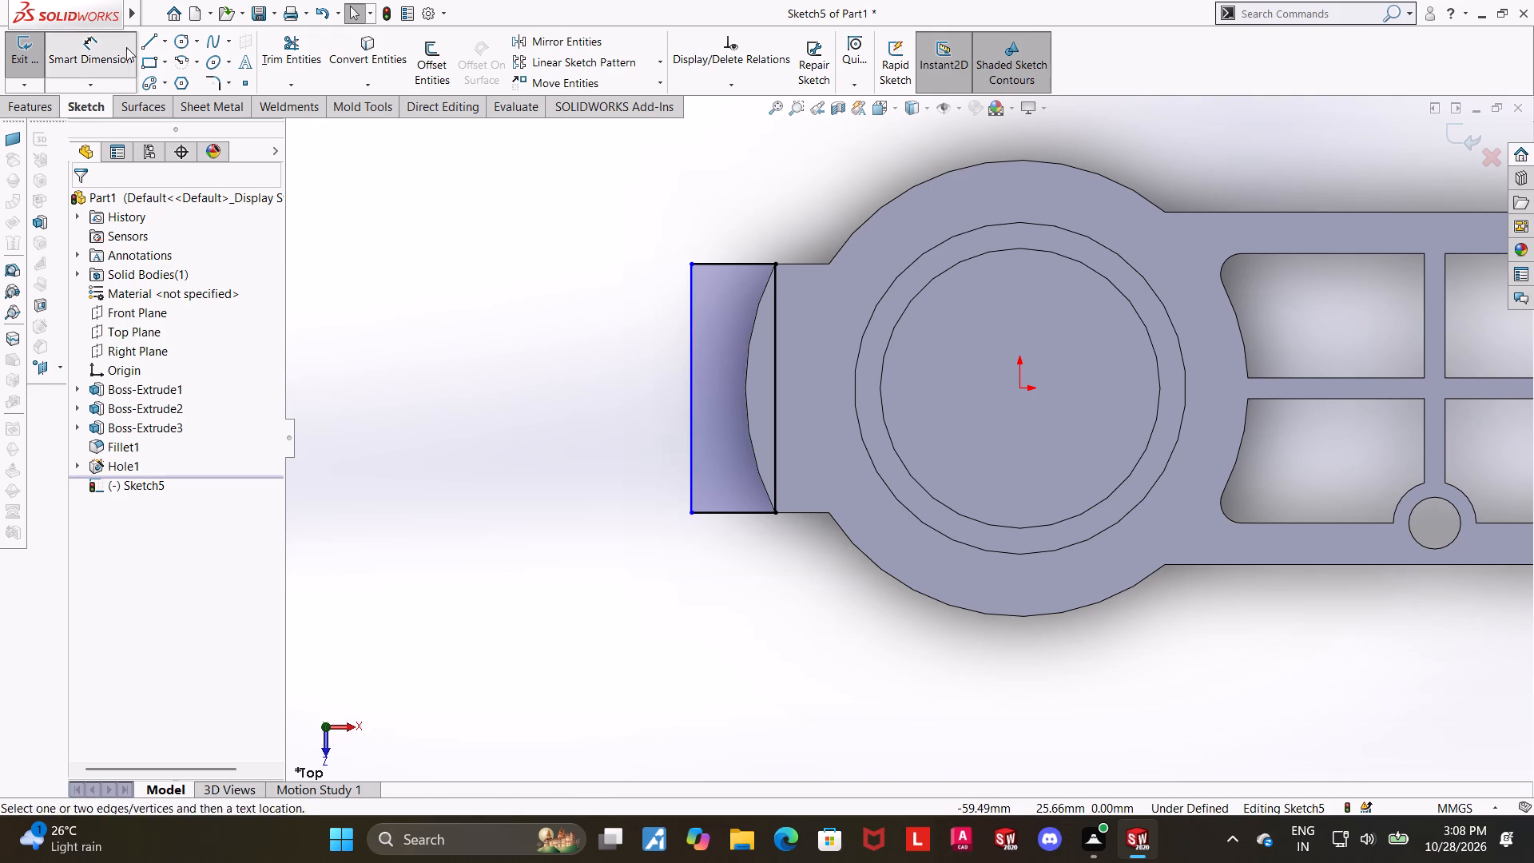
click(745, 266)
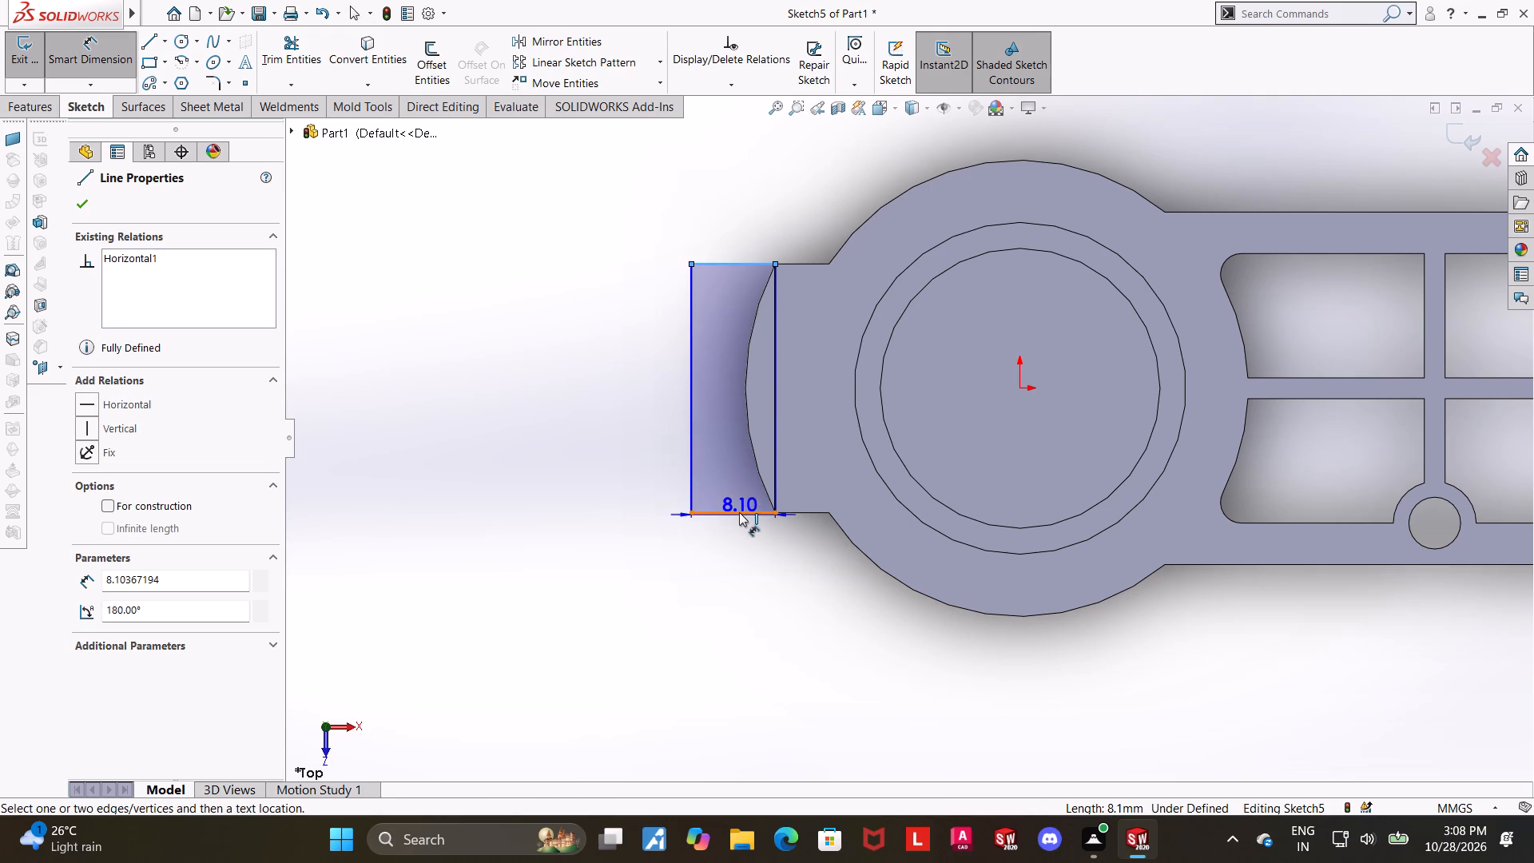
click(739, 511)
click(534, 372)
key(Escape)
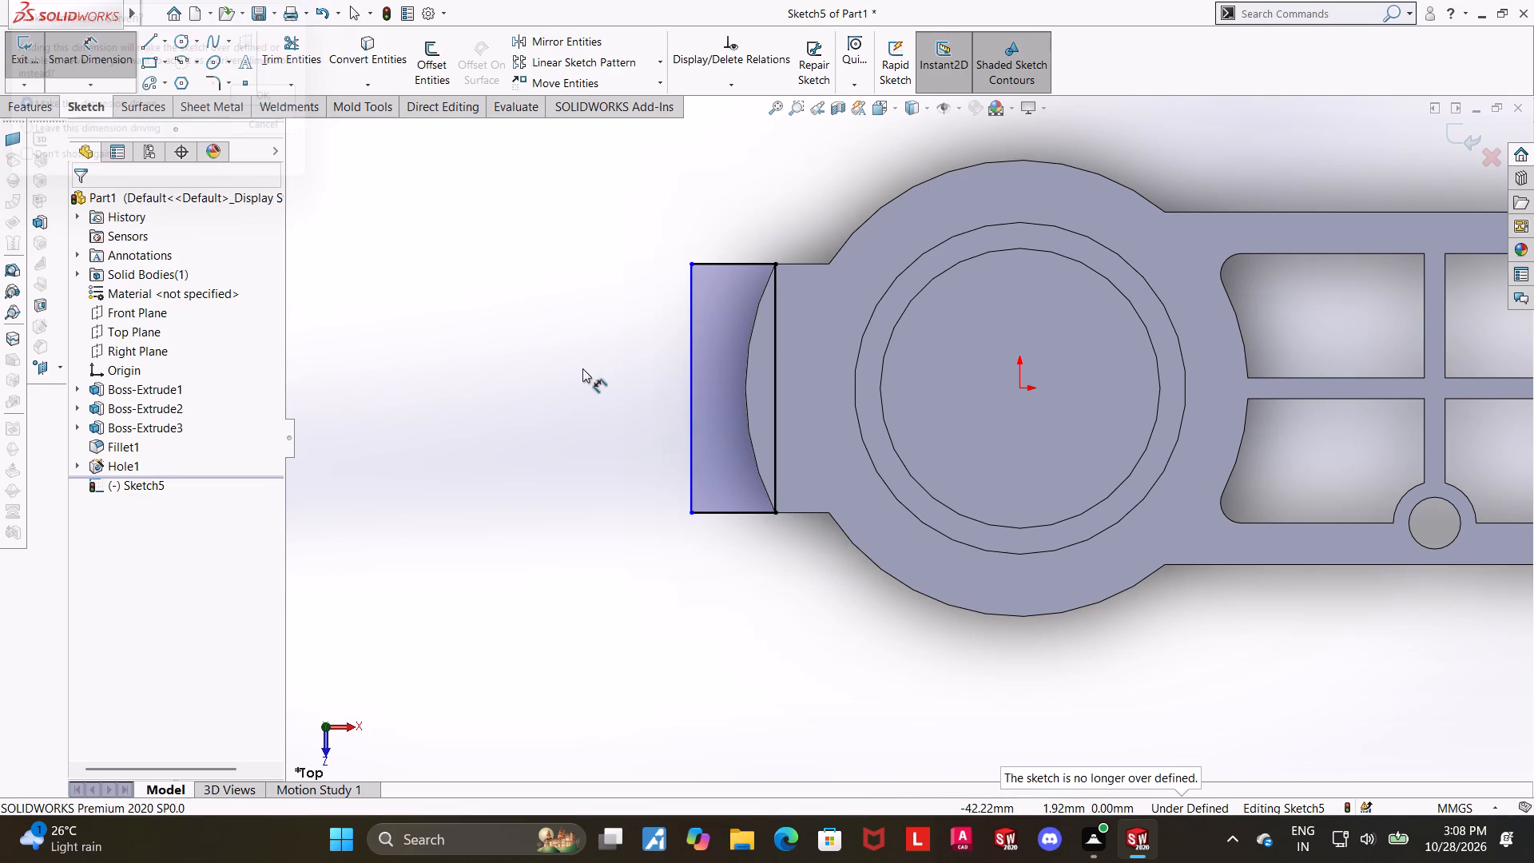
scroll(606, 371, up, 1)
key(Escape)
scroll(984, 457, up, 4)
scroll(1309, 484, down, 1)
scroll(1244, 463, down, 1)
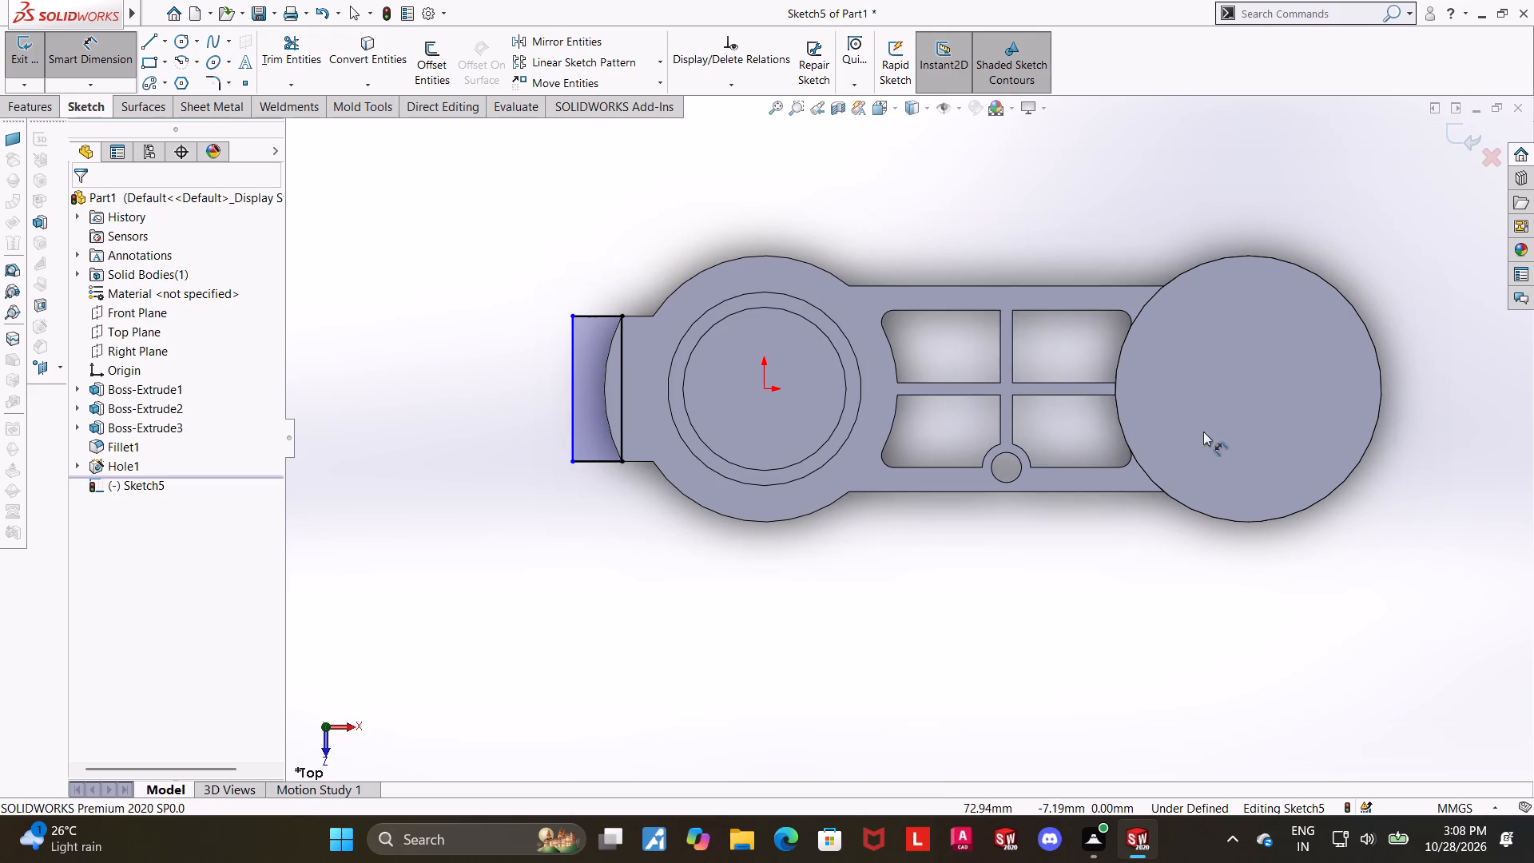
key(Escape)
Dimension the rectangle's outer vertical edge 32 mm from the origin at the left boss's centre.
click(69, 44)
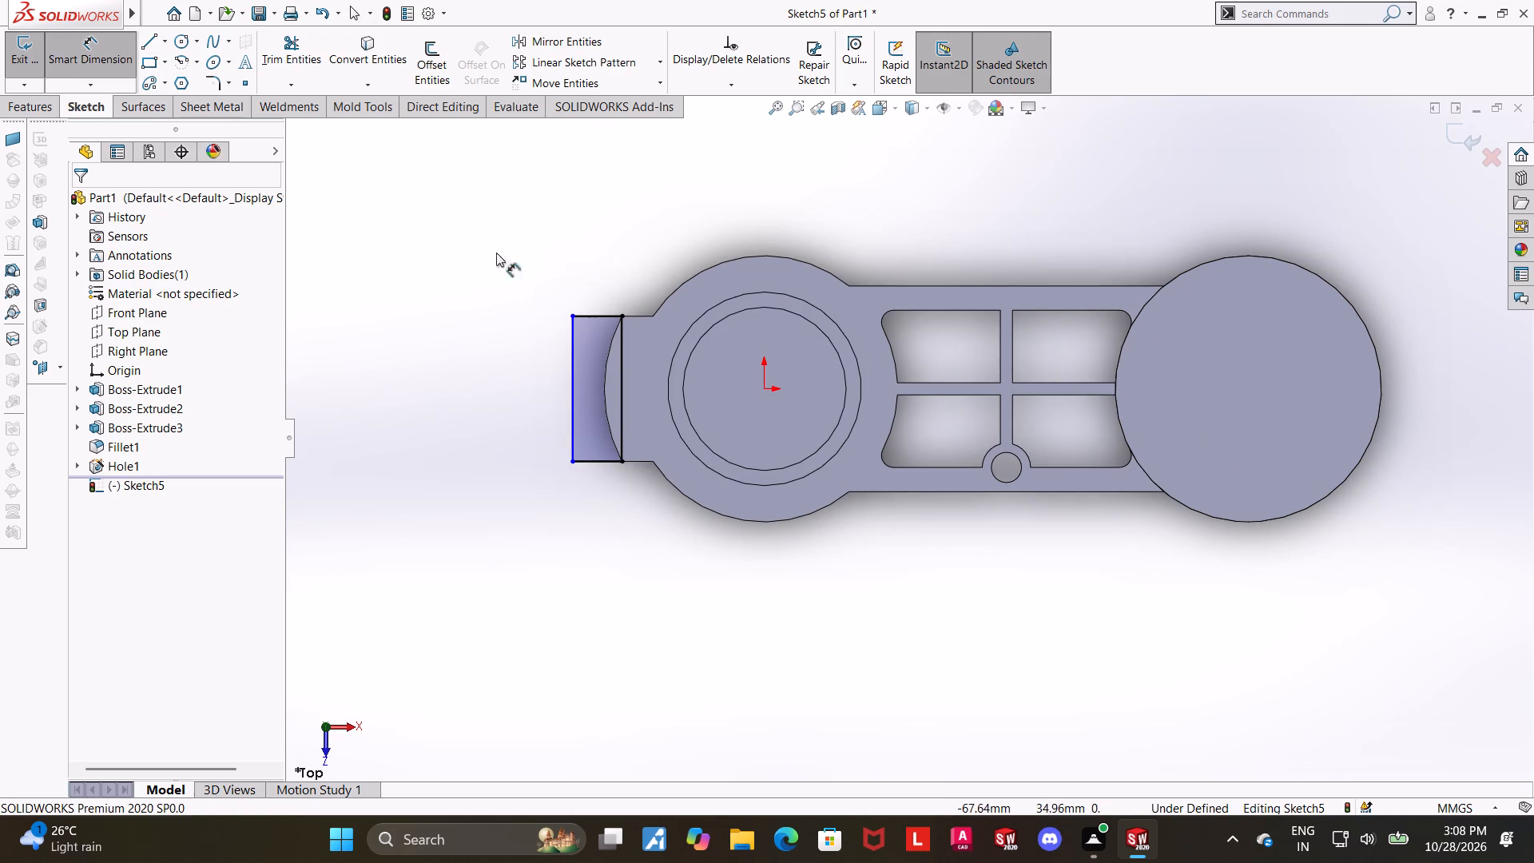
click(571, 384)
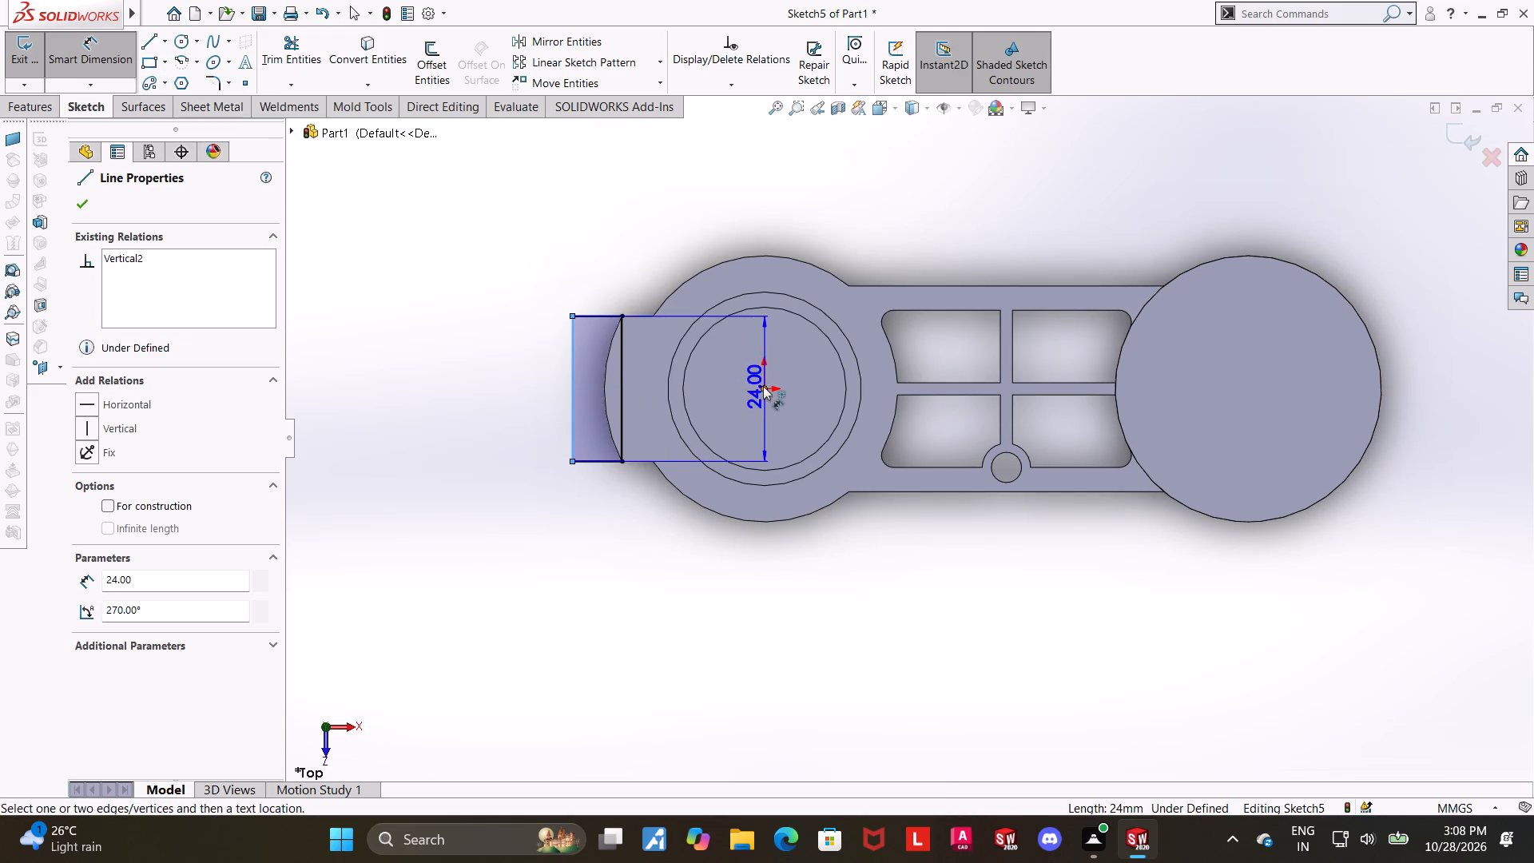
click(761, 386)
click(586, 192)
text(112-)
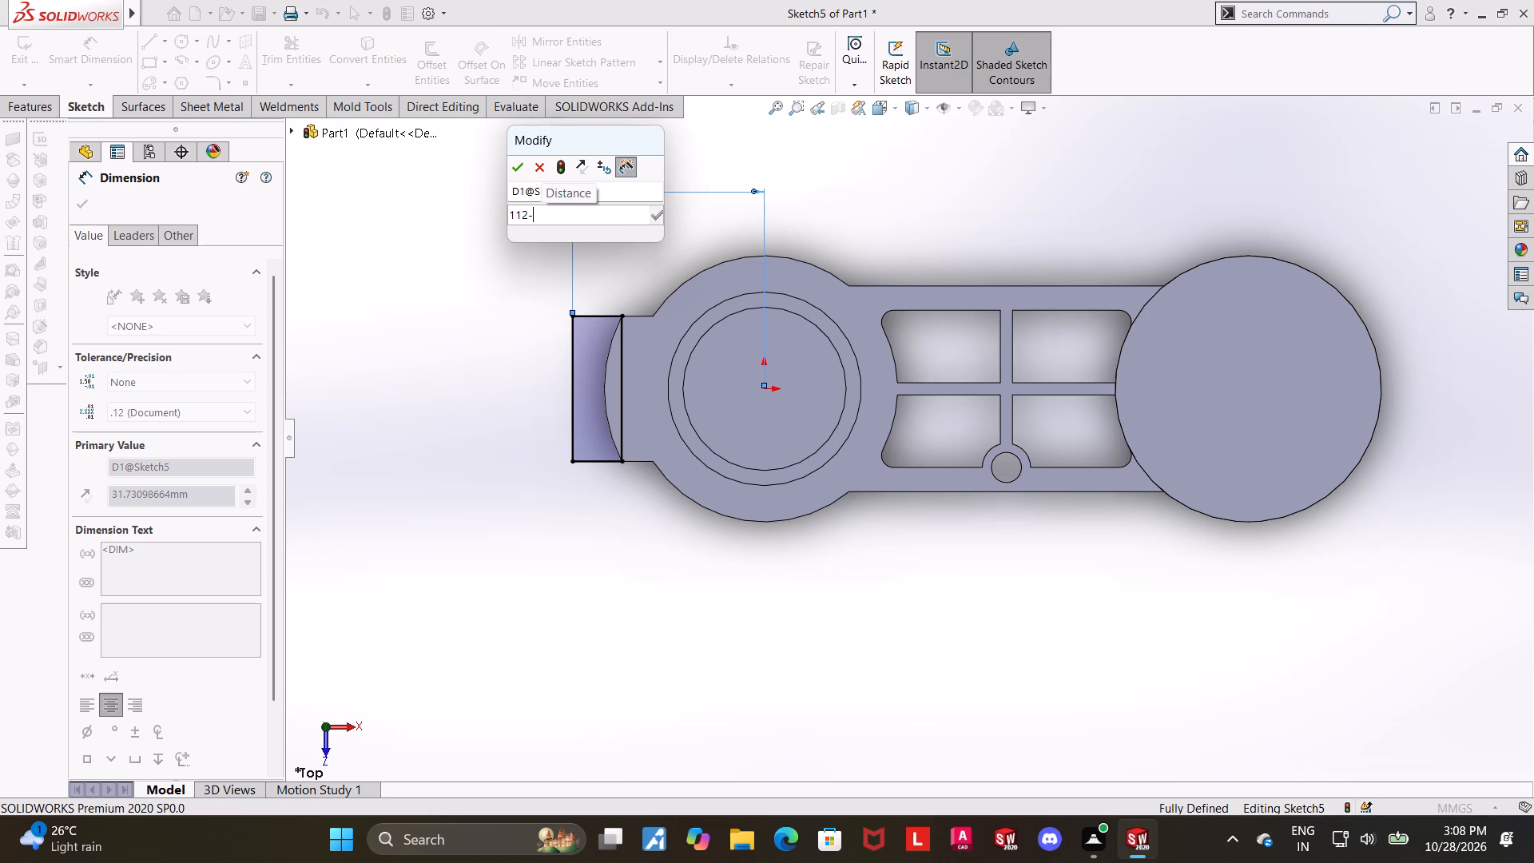
text(80)
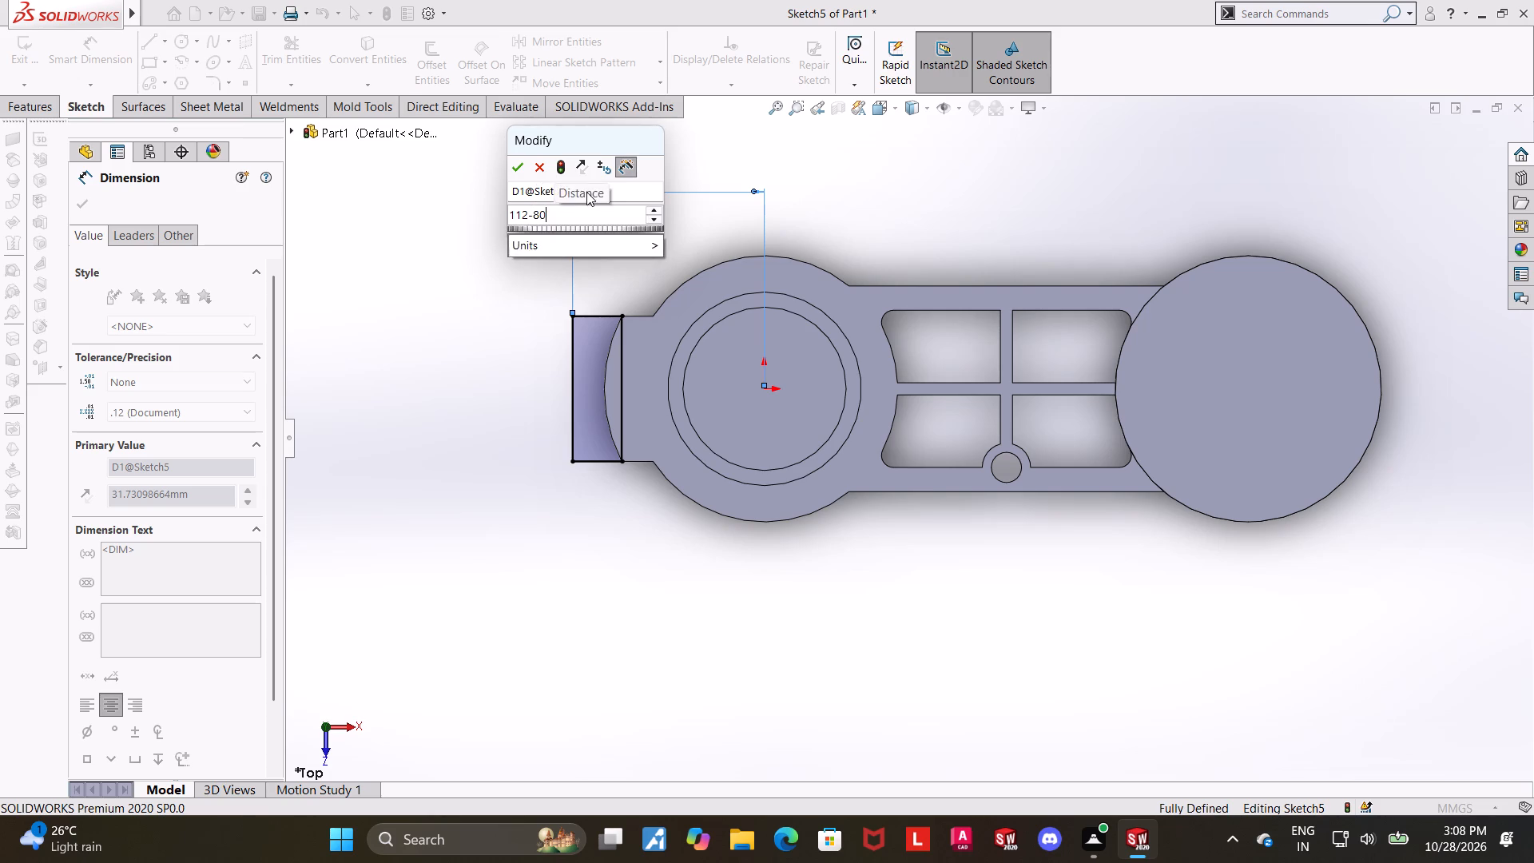
key(Return)
key(Escape)
key(Escape)
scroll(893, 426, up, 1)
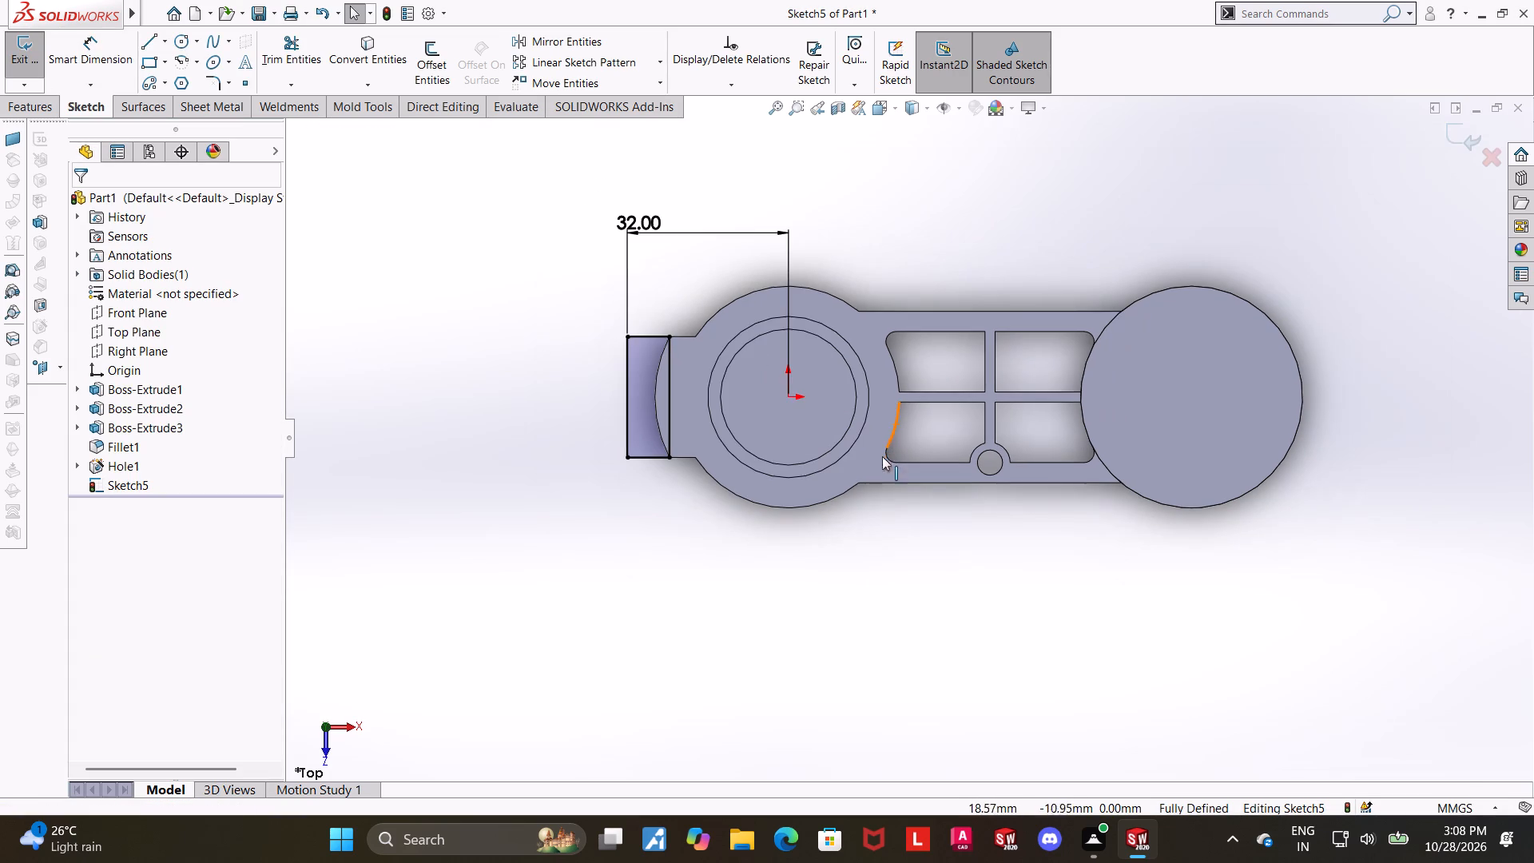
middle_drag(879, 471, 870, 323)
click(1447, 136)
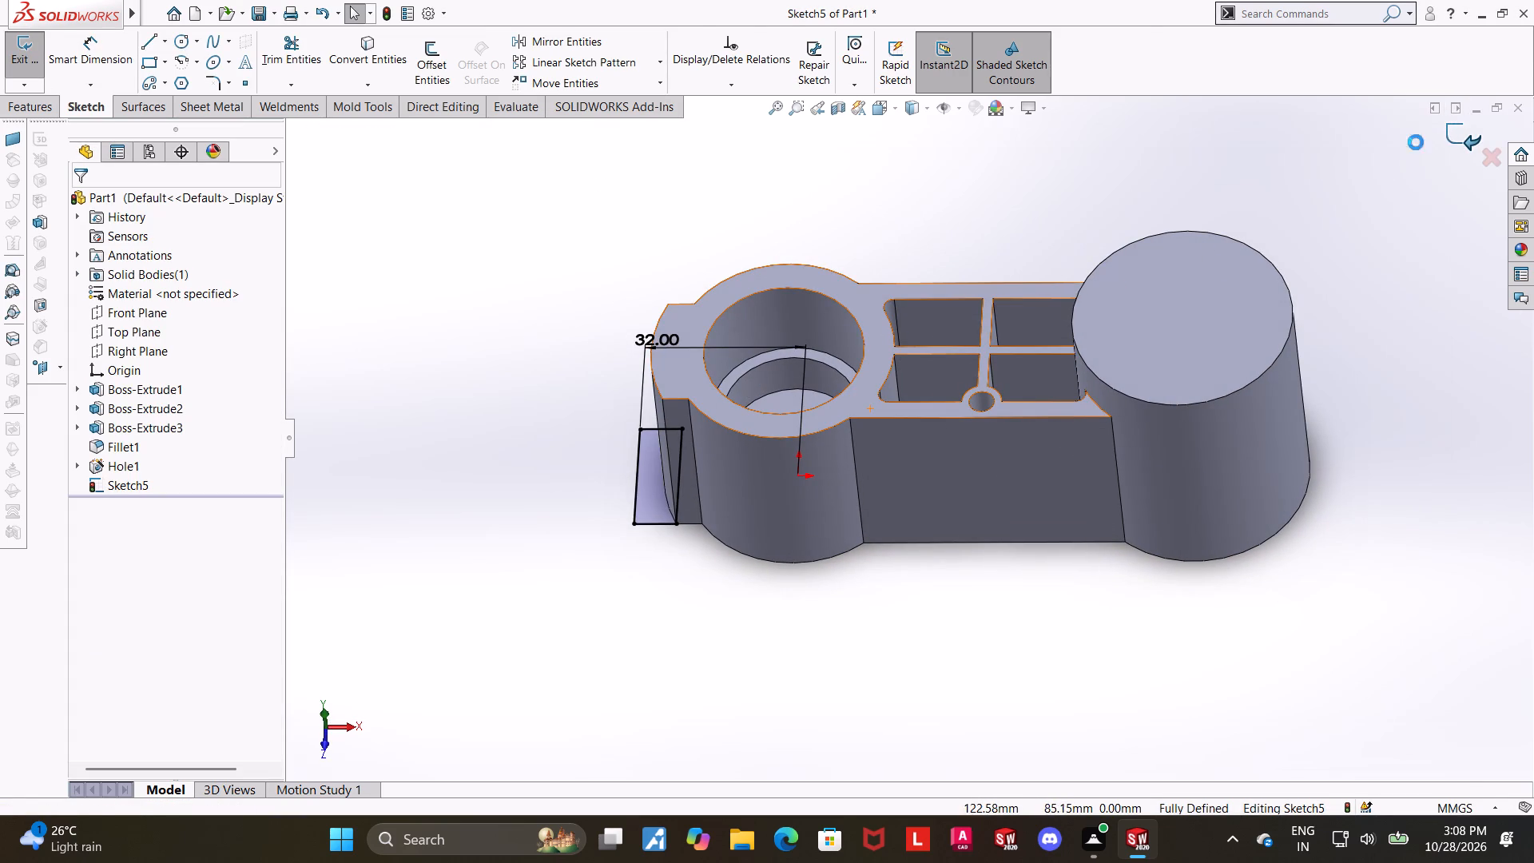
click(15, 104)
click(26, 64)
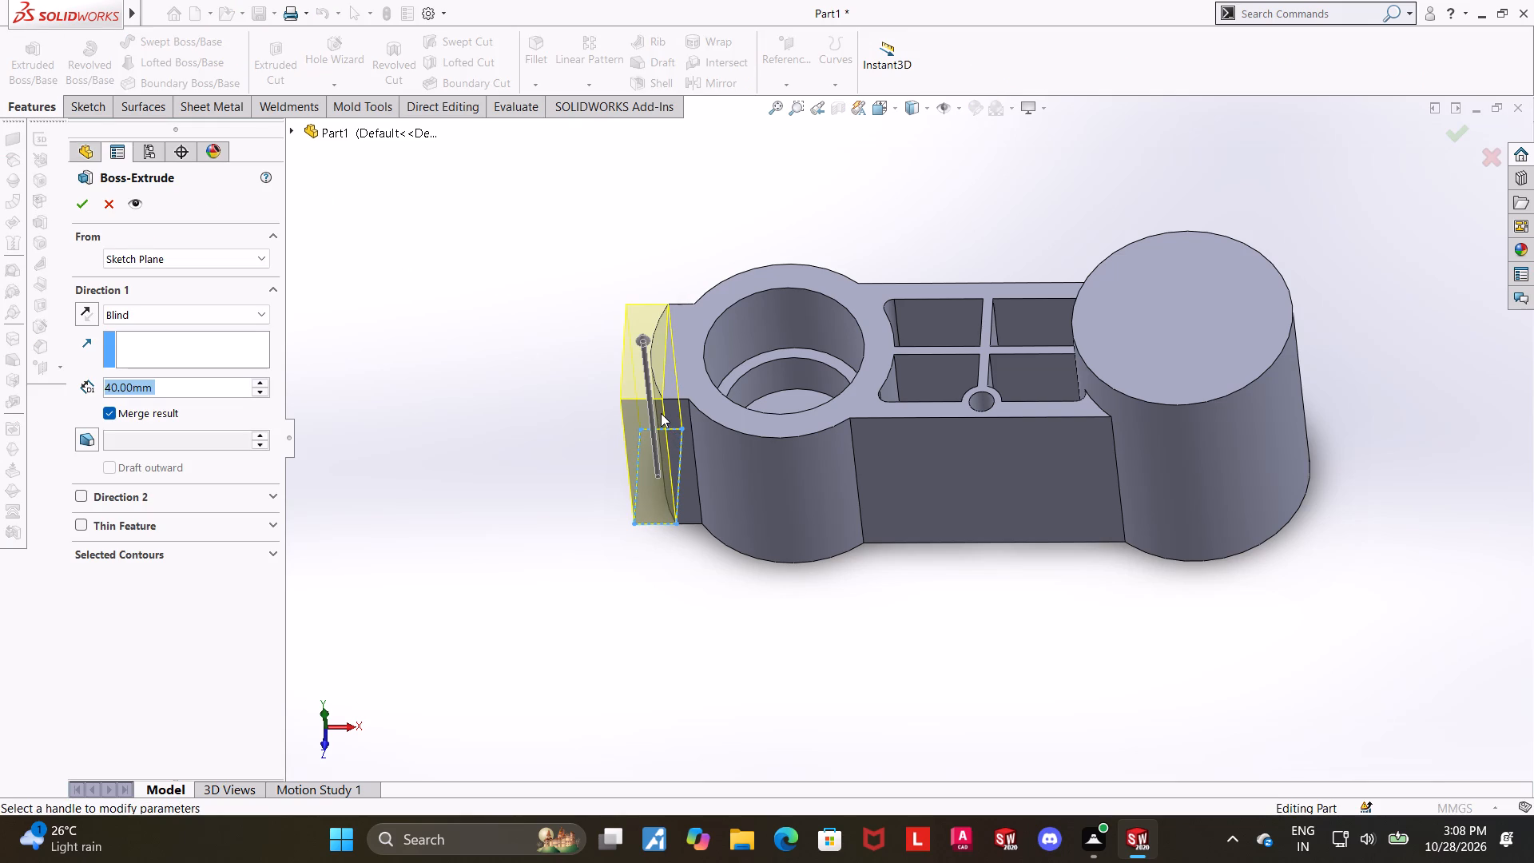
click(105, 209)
Reopen the tab rectangle's sketch and convert the tab's curved outer edge into a sketch arc.
click(137, 480)
click(155, 433)
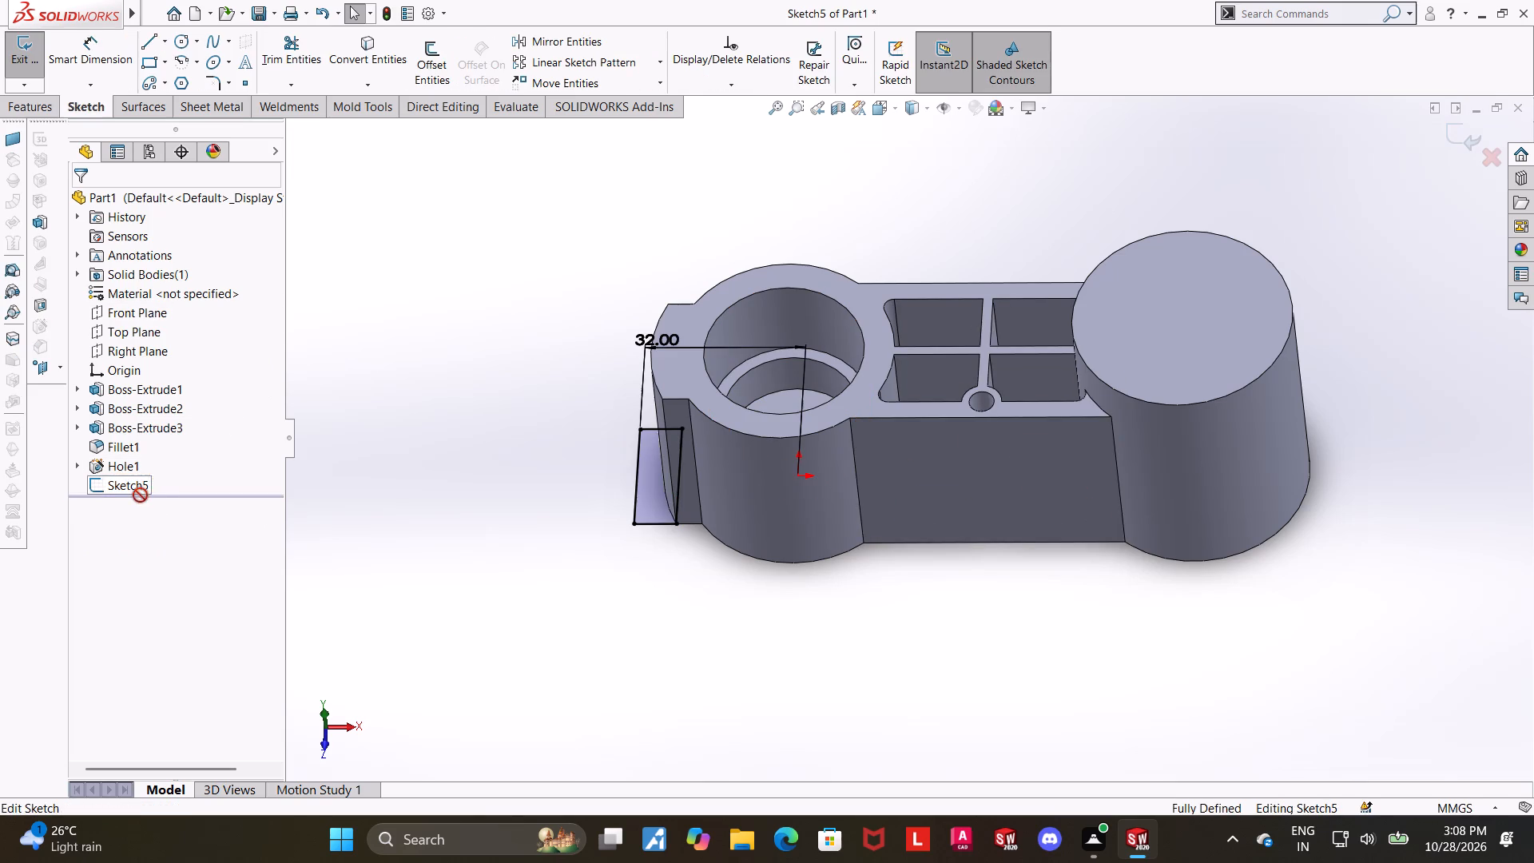
click(140, 495)
click(145, 483)
click(189, 457)
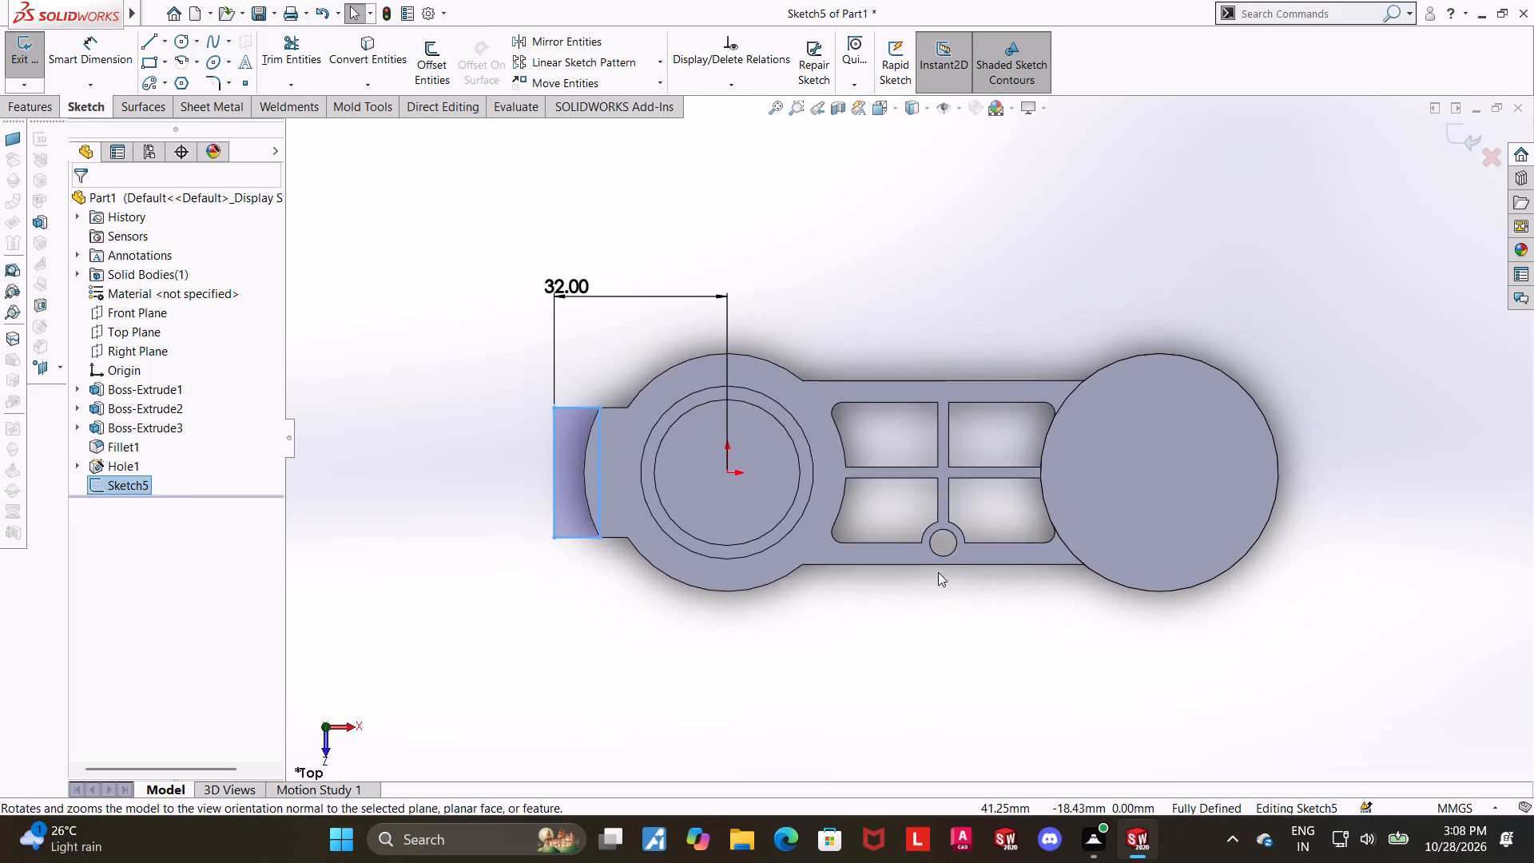
click(833, 303)
scroll(594, 417, down, 2)
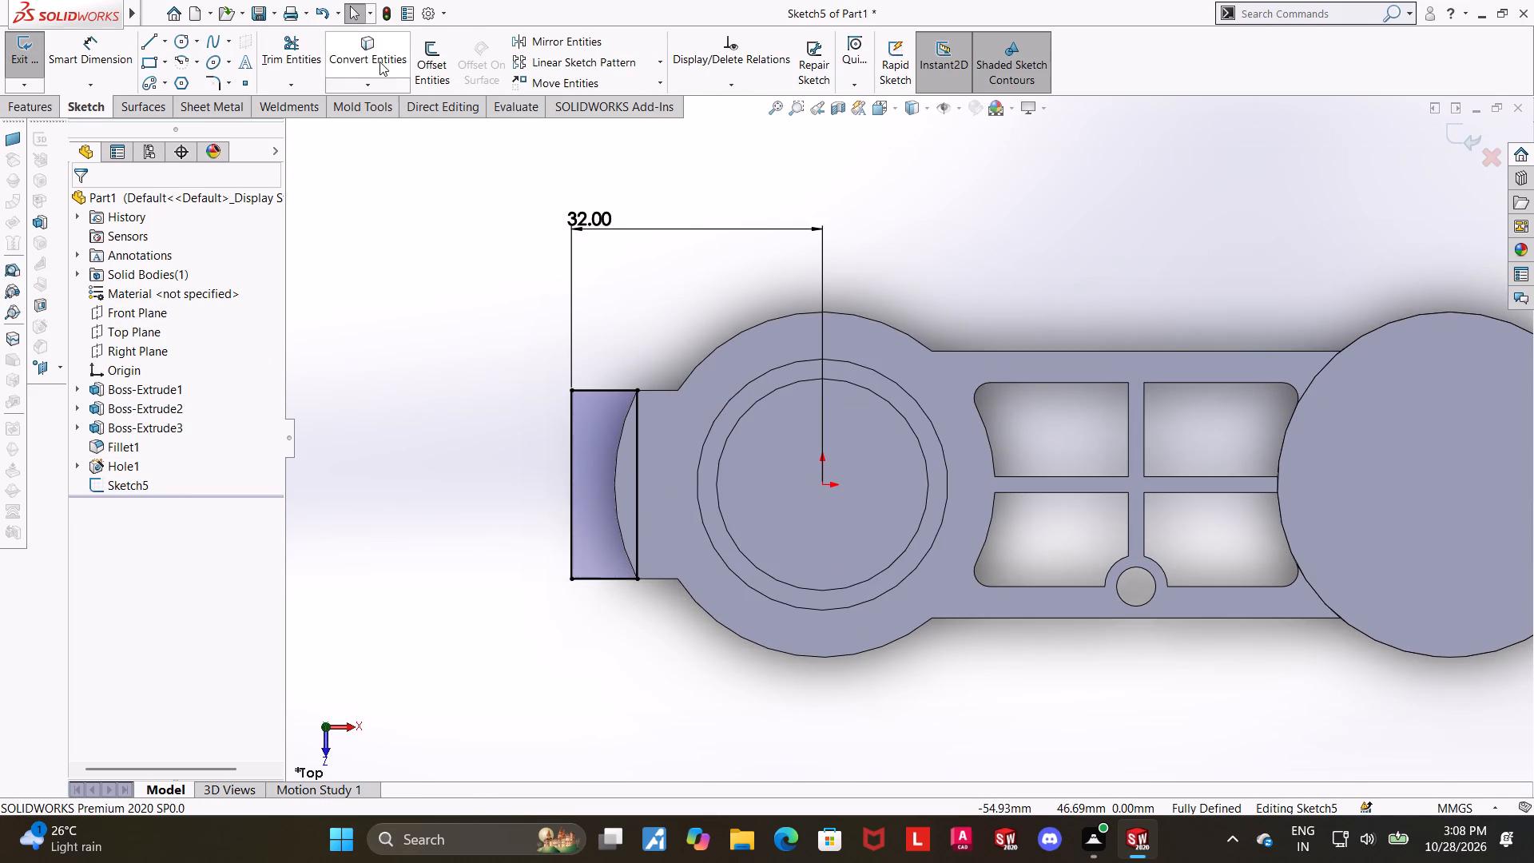
click(380, 62)
scroll(829, 497, down, 2)
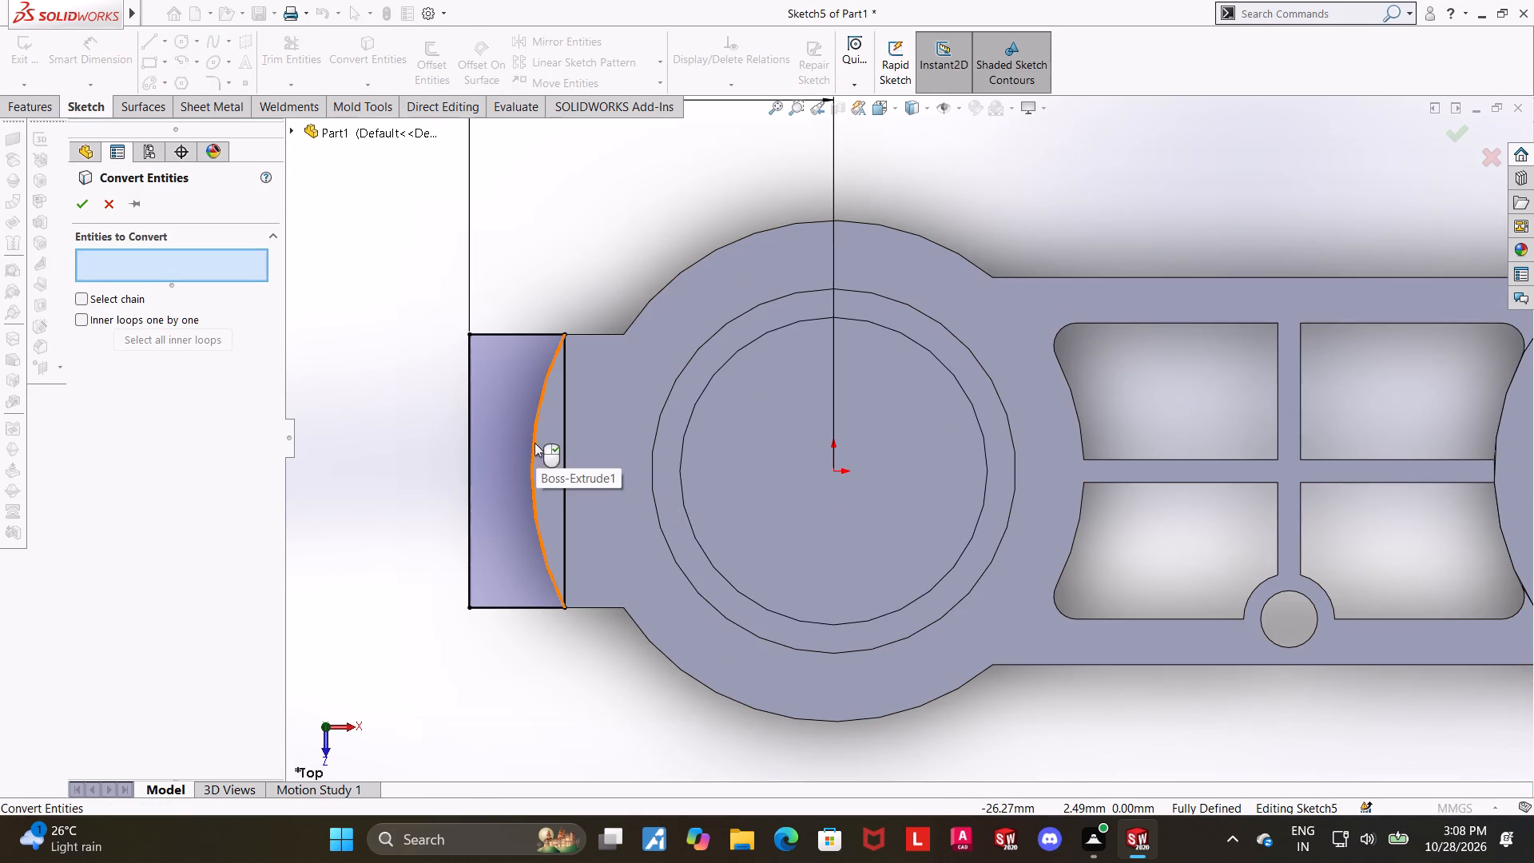
click(535, 443)
click(80, 202)
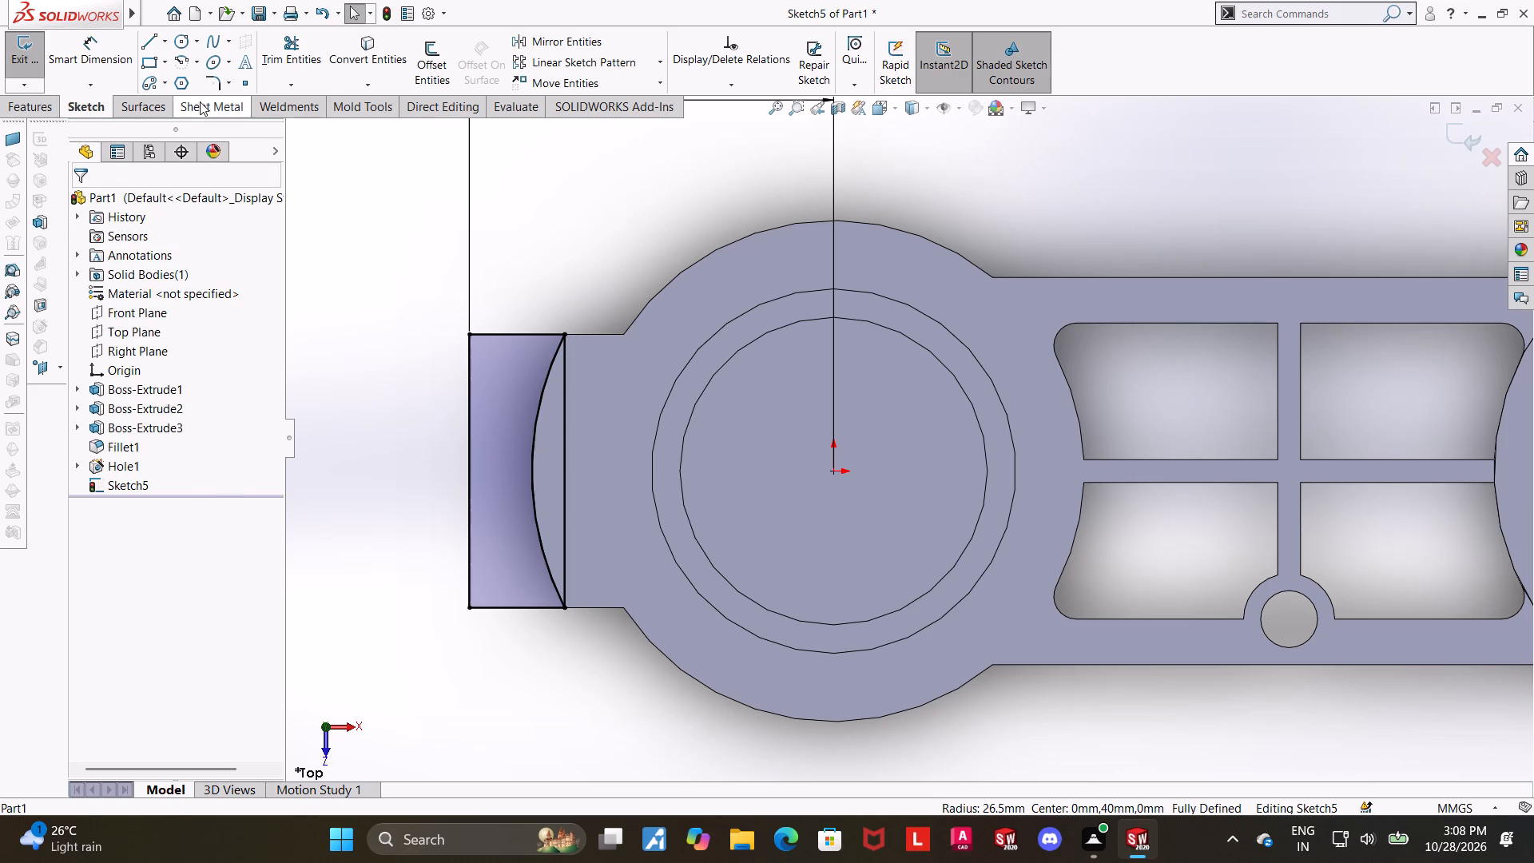
Trim away the rectangle's straight inner line so the profile ends at the converted arc, and exit the sketch.
click(264, 65)
drag(582, 484, 552, 478)
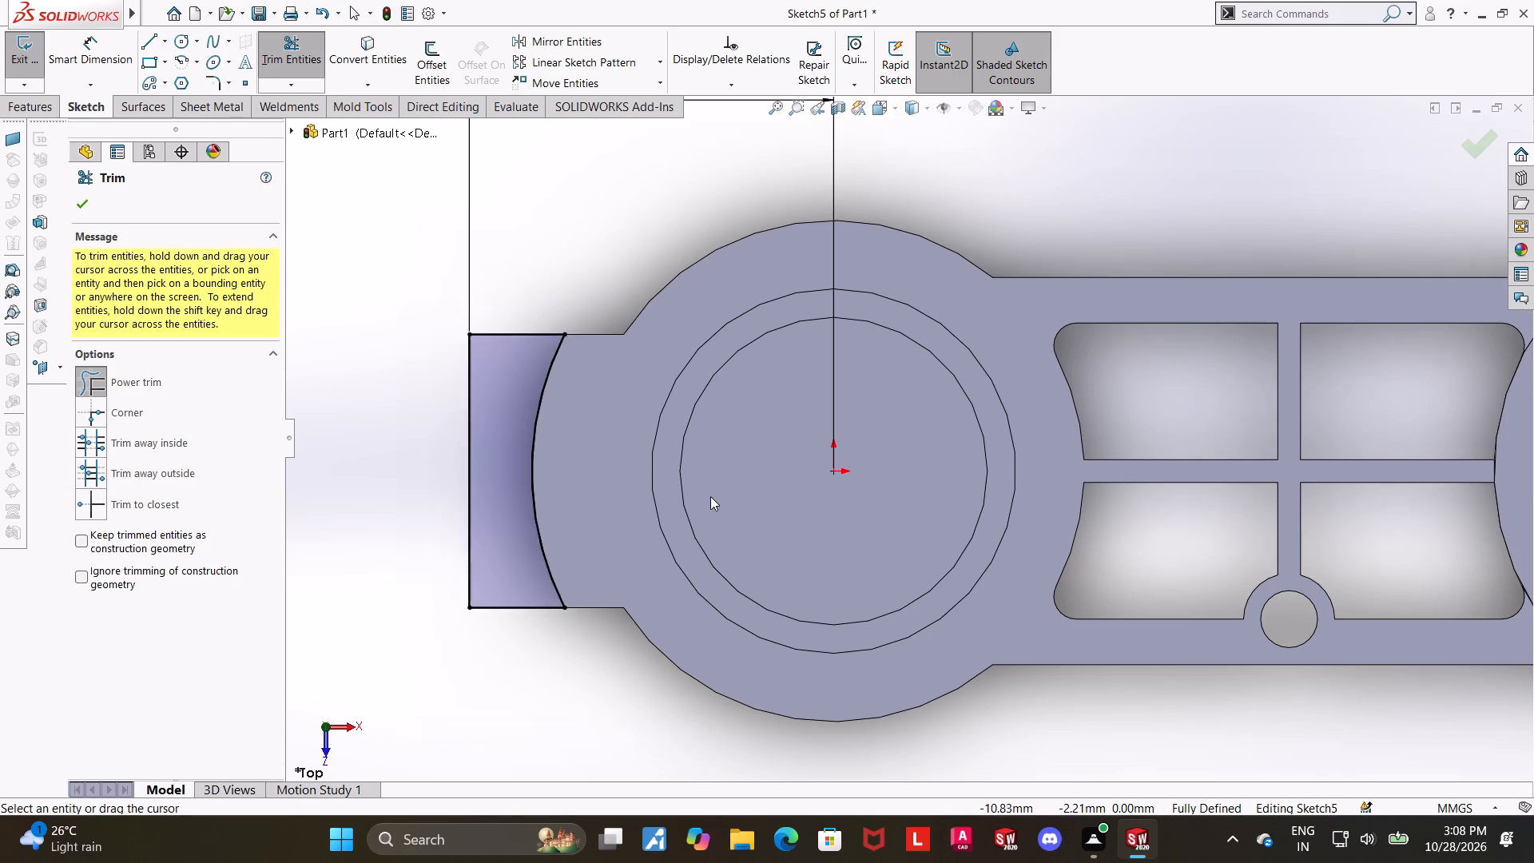
scroll(710, 496, up, 4)
key(Escape)
click(1467, 136)
Extrude the arc-sided tab profile upward as a blind boss 78 mm deep, merged with the body.
scroll(1258, 519, up, 3)
middle_drag(1037, 616, 1026, 596)
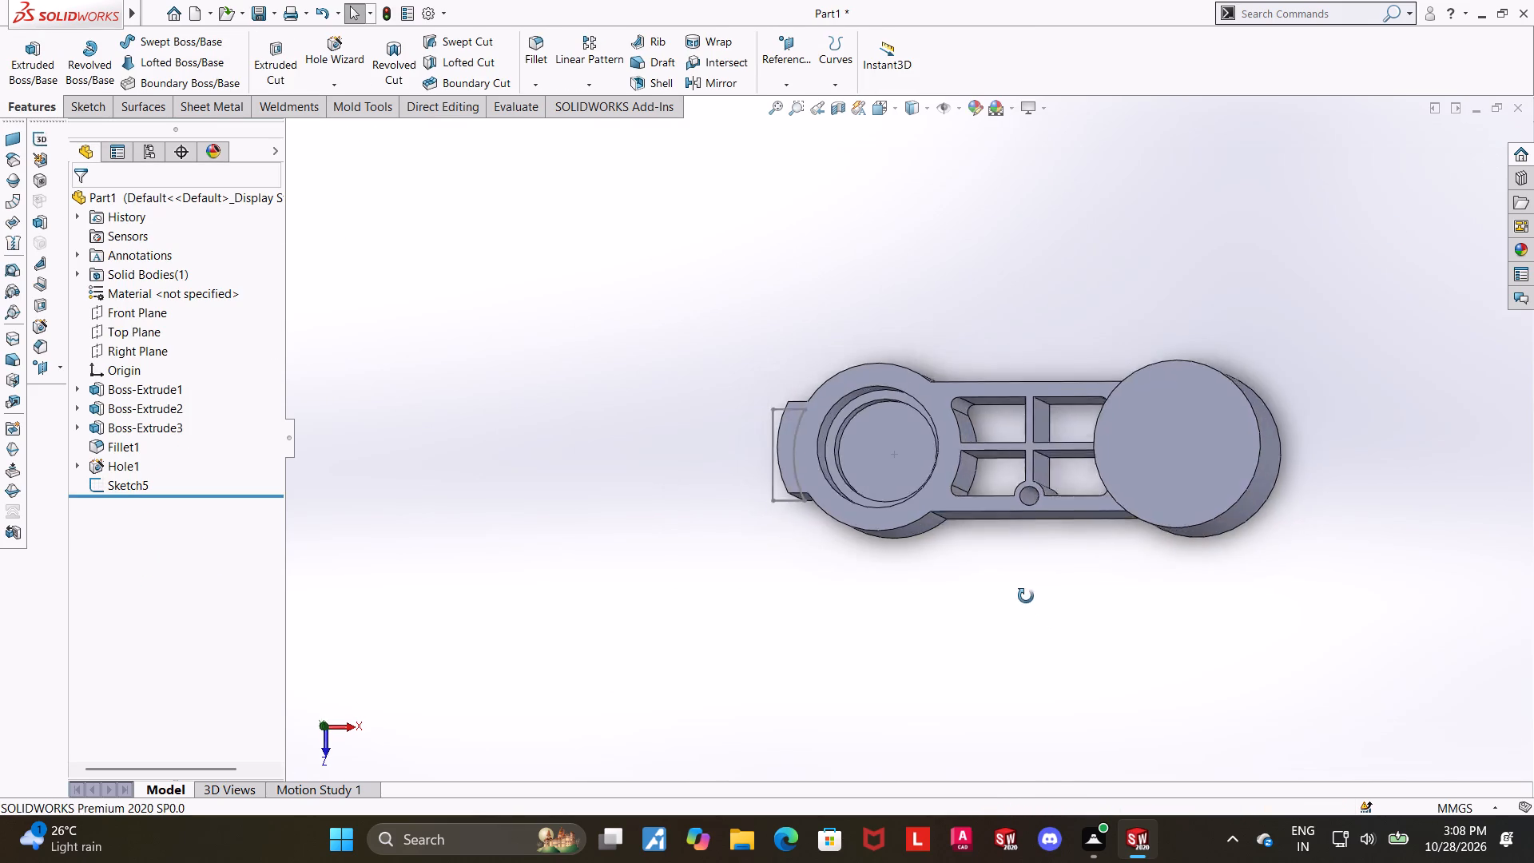
middle_drag(1026, 596, 1037, 466)
click(128, 488)
click(42, 52)
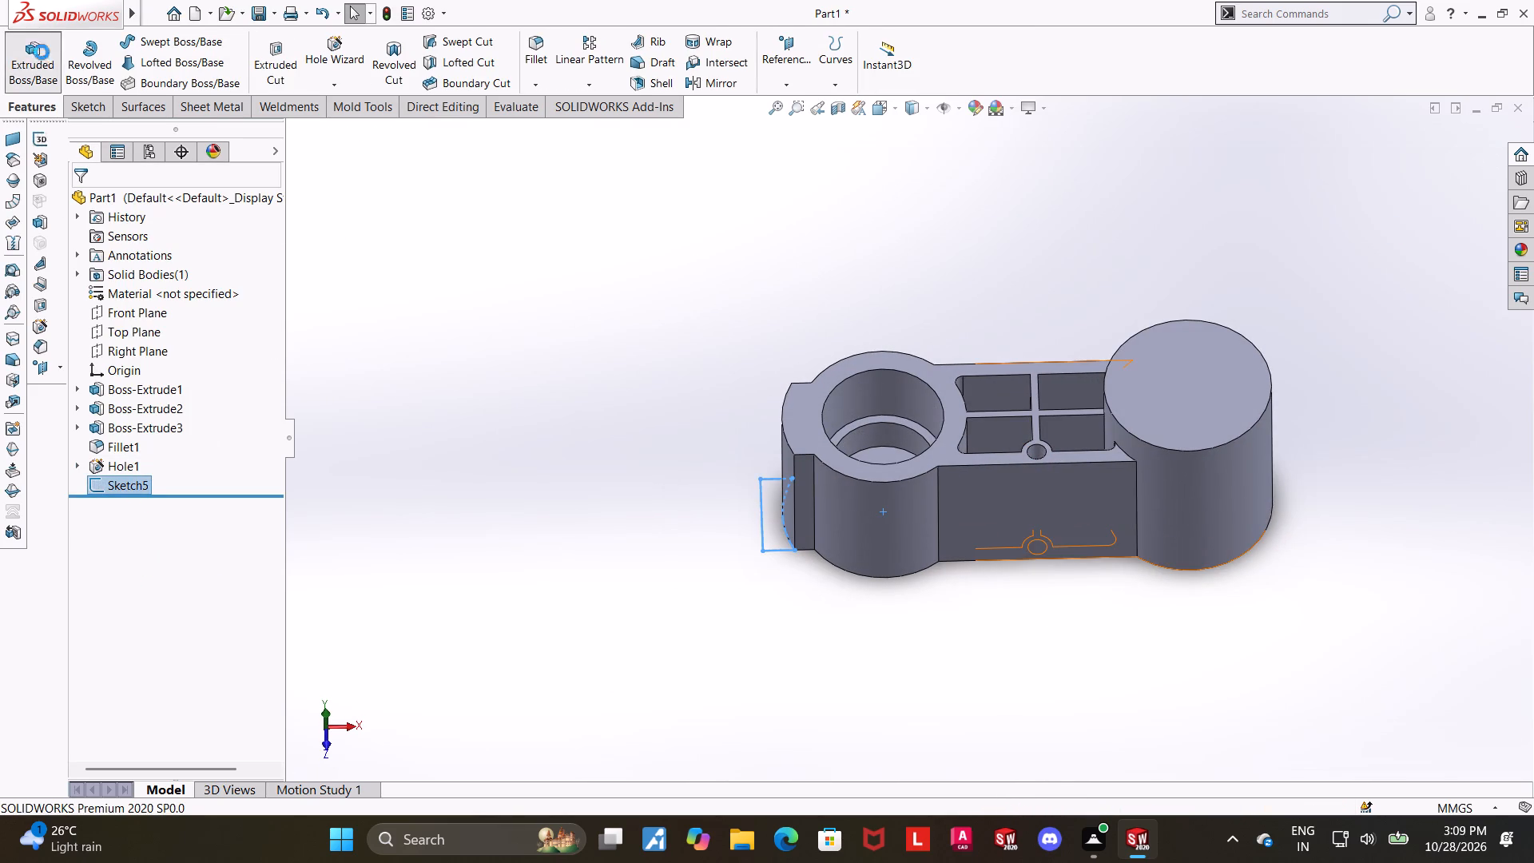
scroll(1155, 399, down, 1)
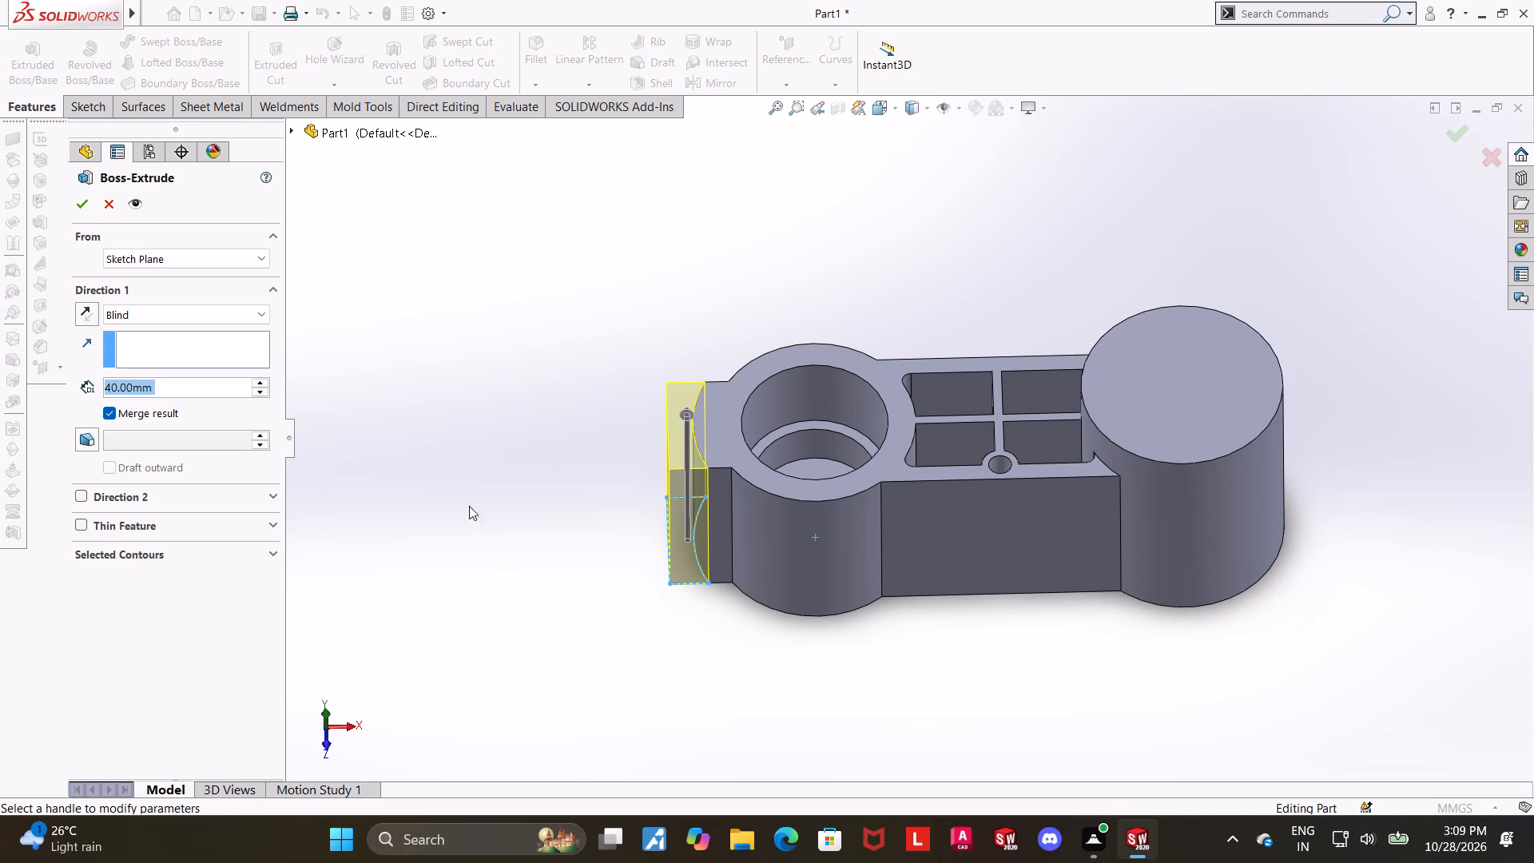
scroll(550, 520, up, 1)
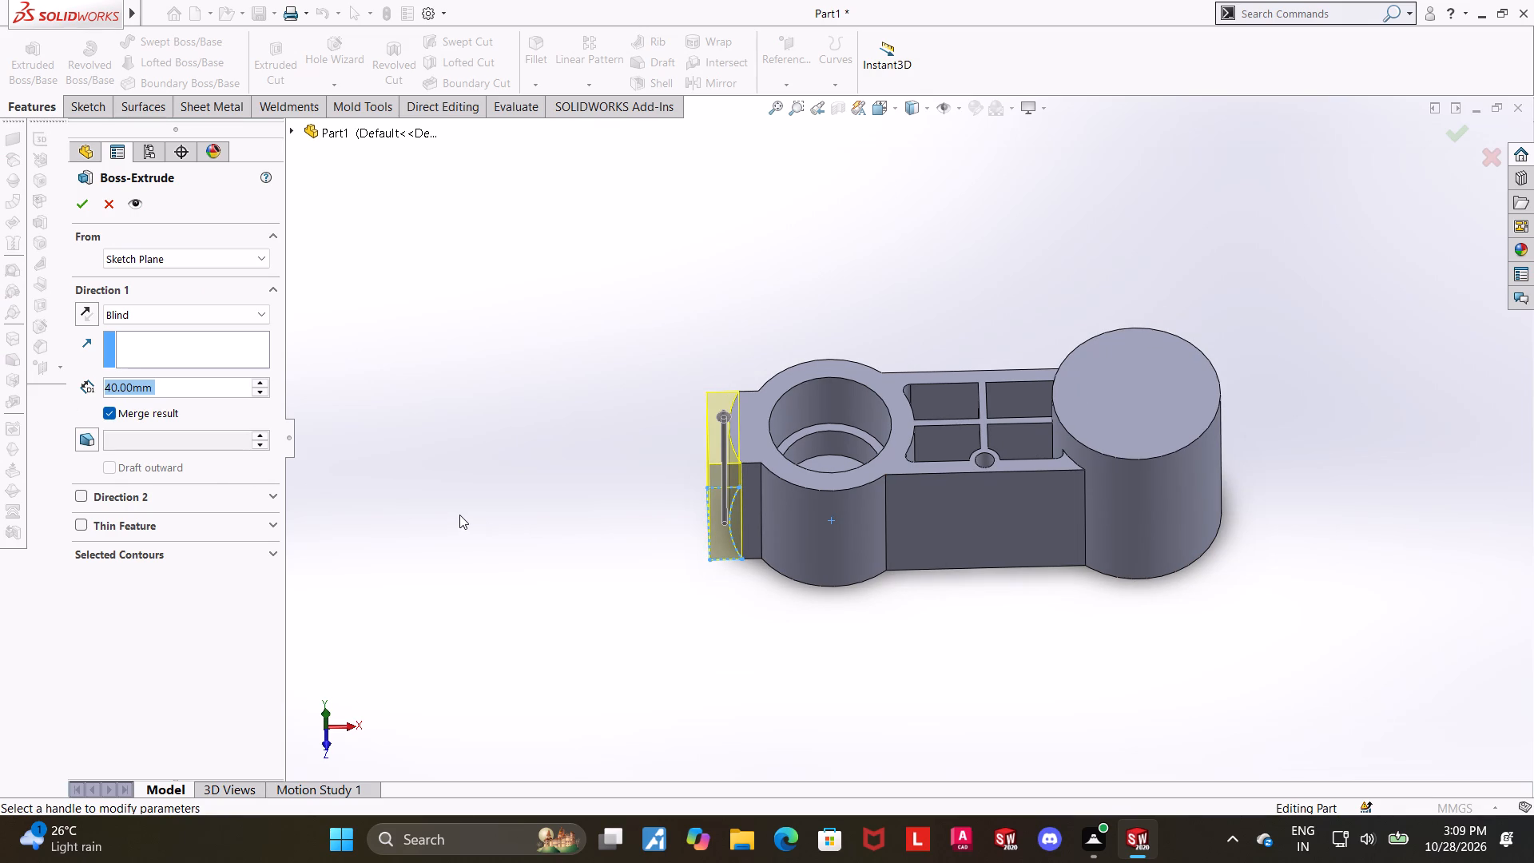
scroll(750, 417, down, 1)
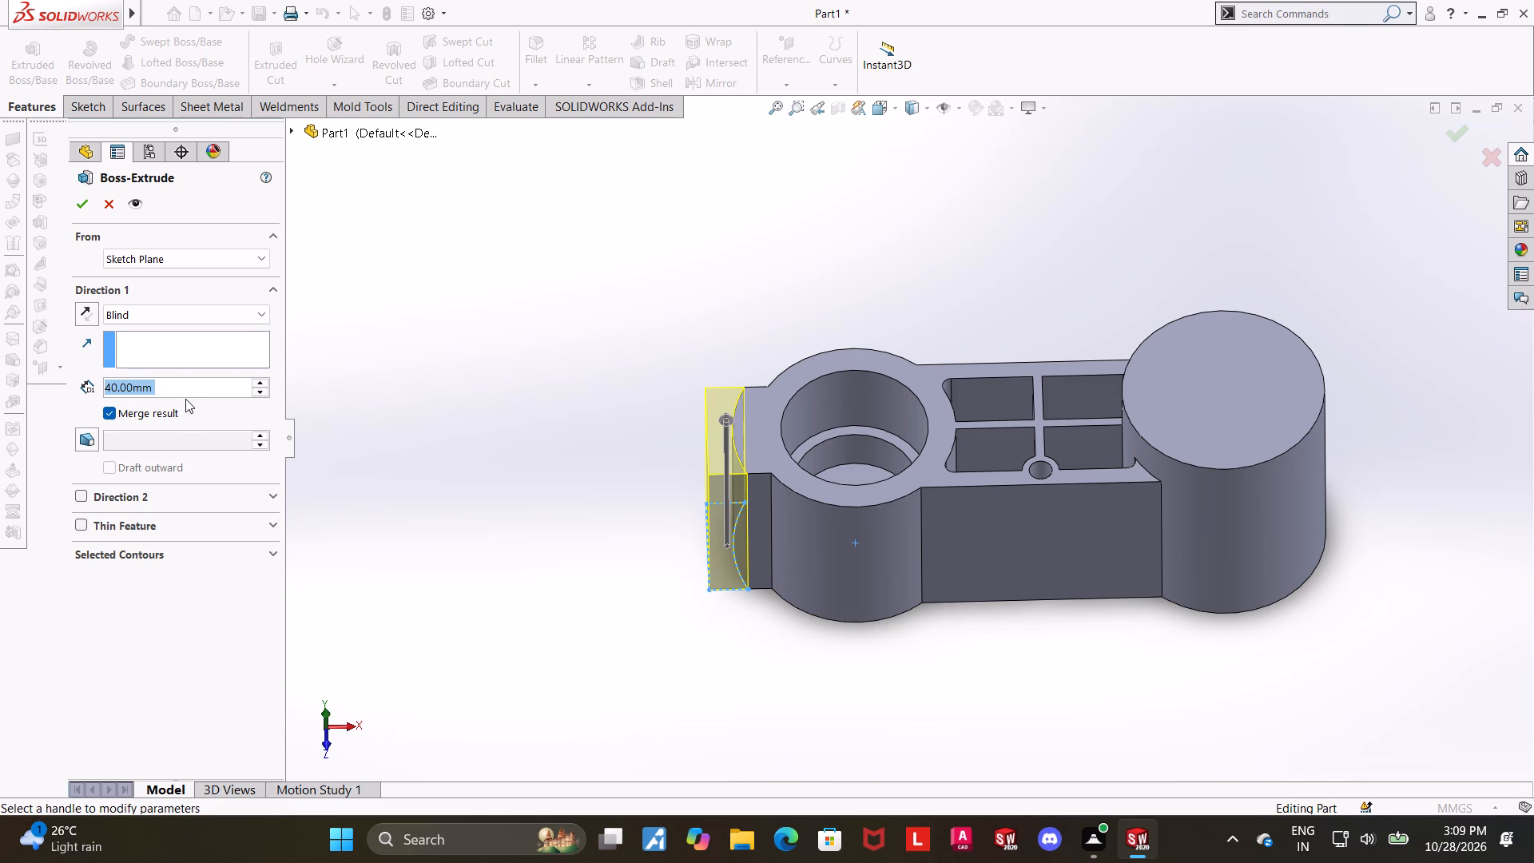
text(40)
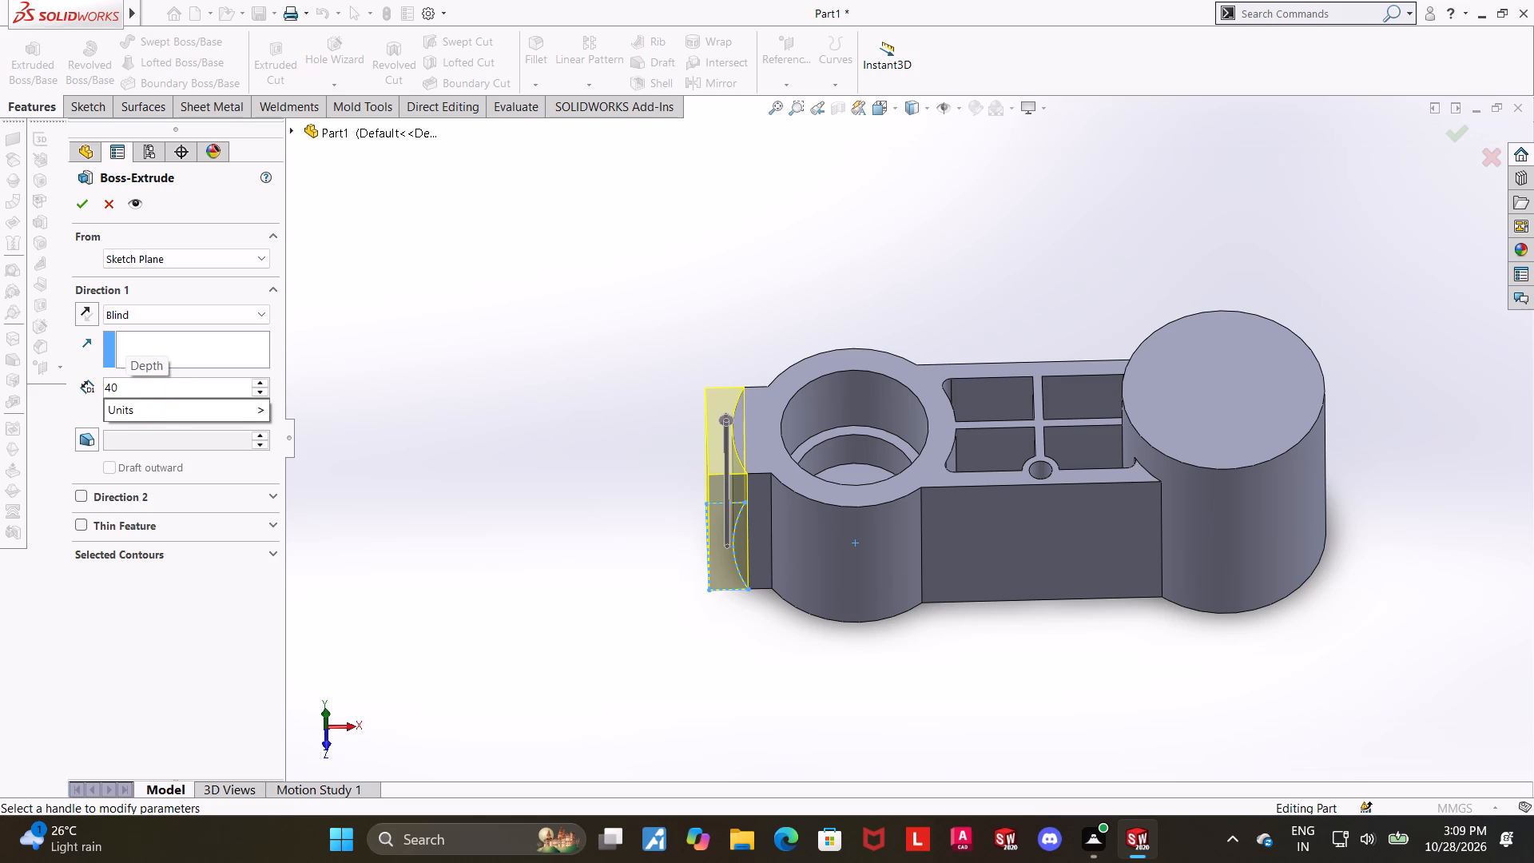
key(shift+plus)
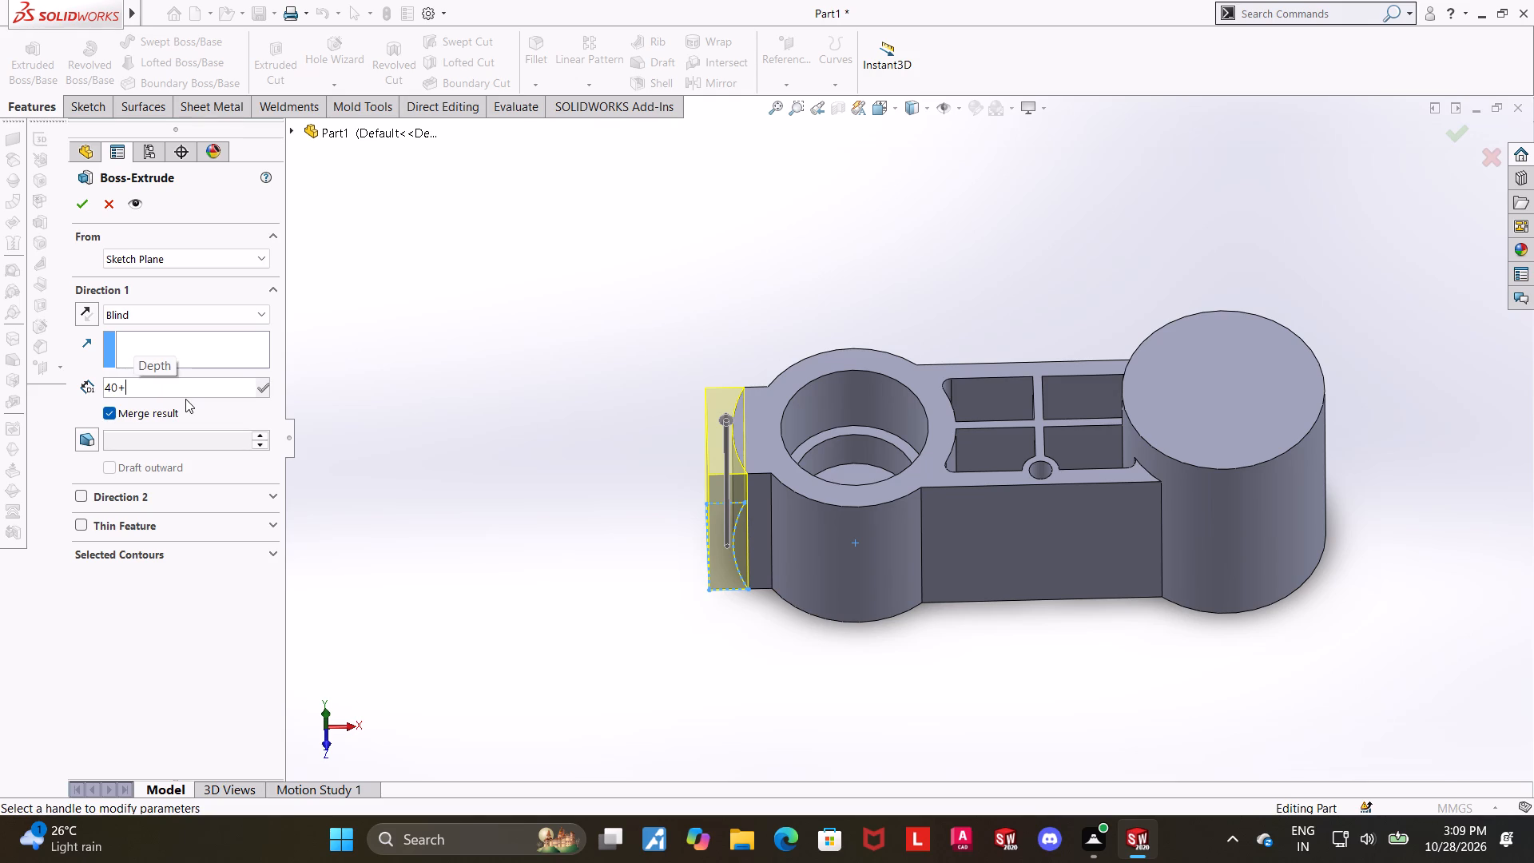
text(38)
key(Return)
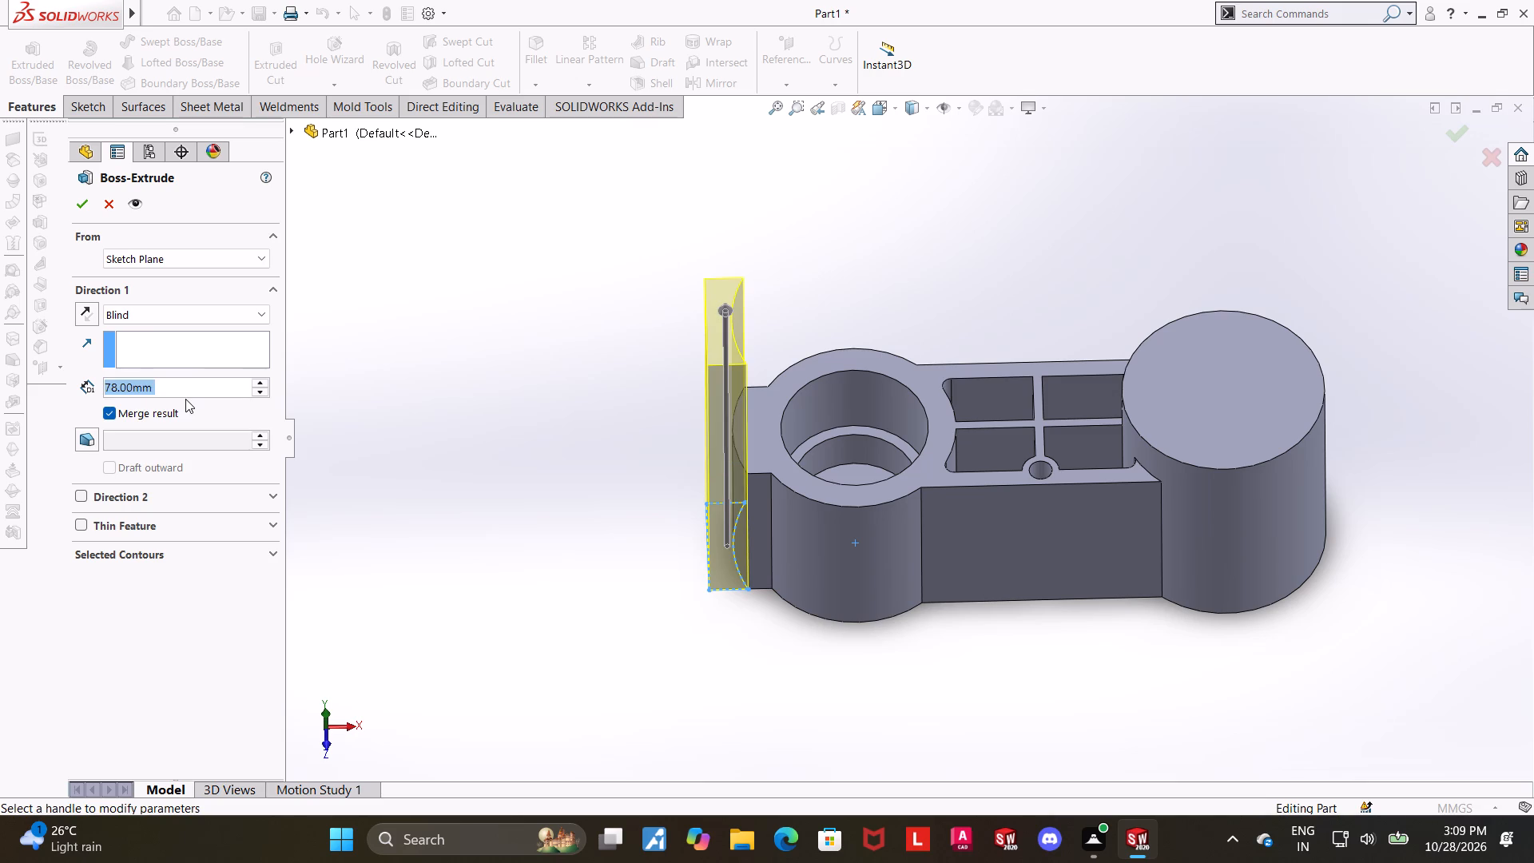
click(82, 201)
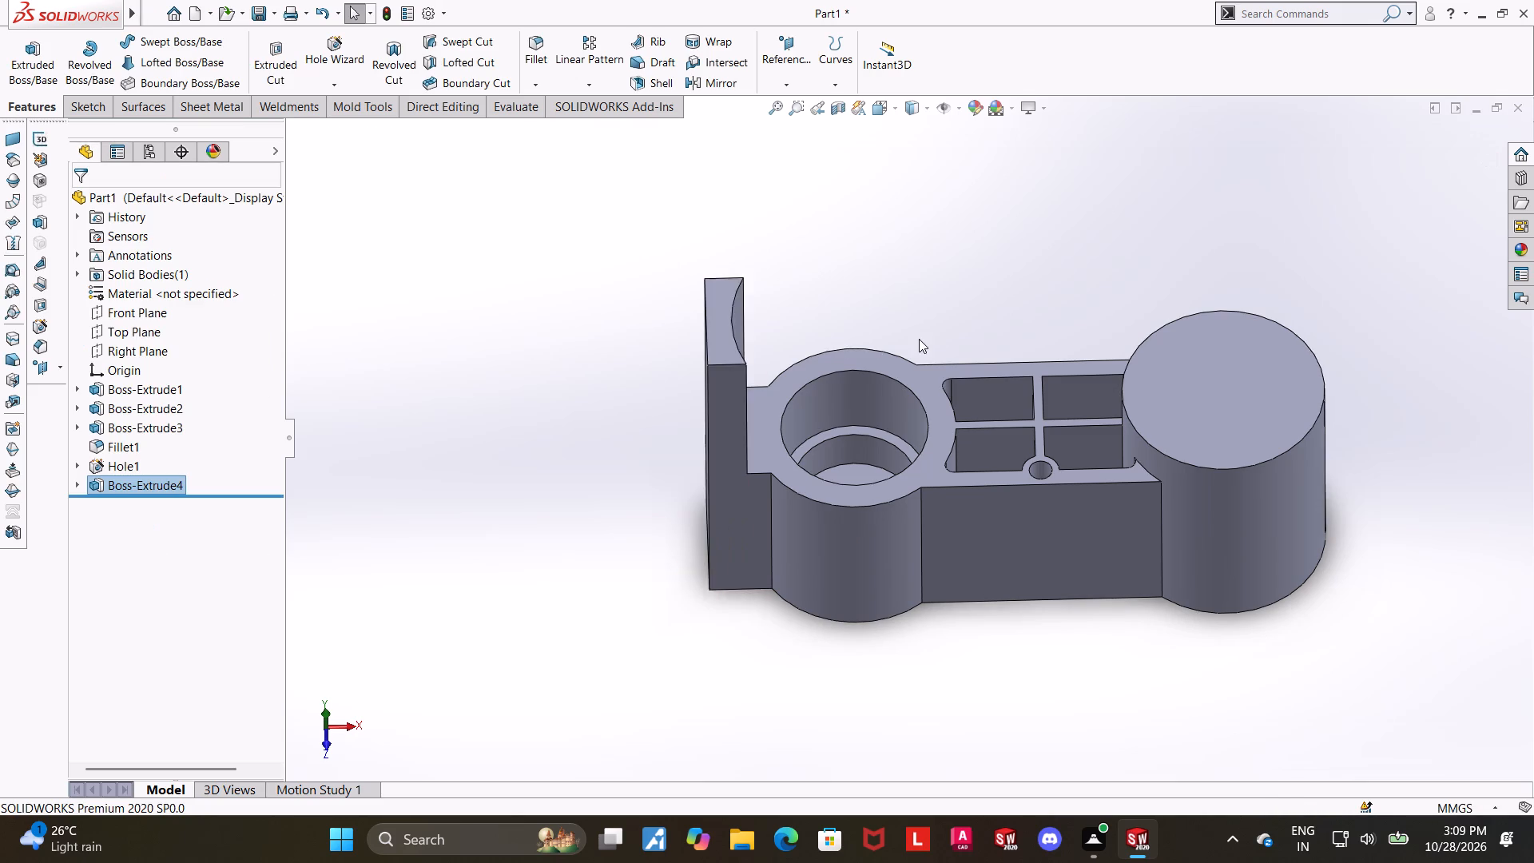
Fillet the two short end edges on top of the upright tab extension with a 4 mm radius.
middle_drag(914, 332, 833, 364)
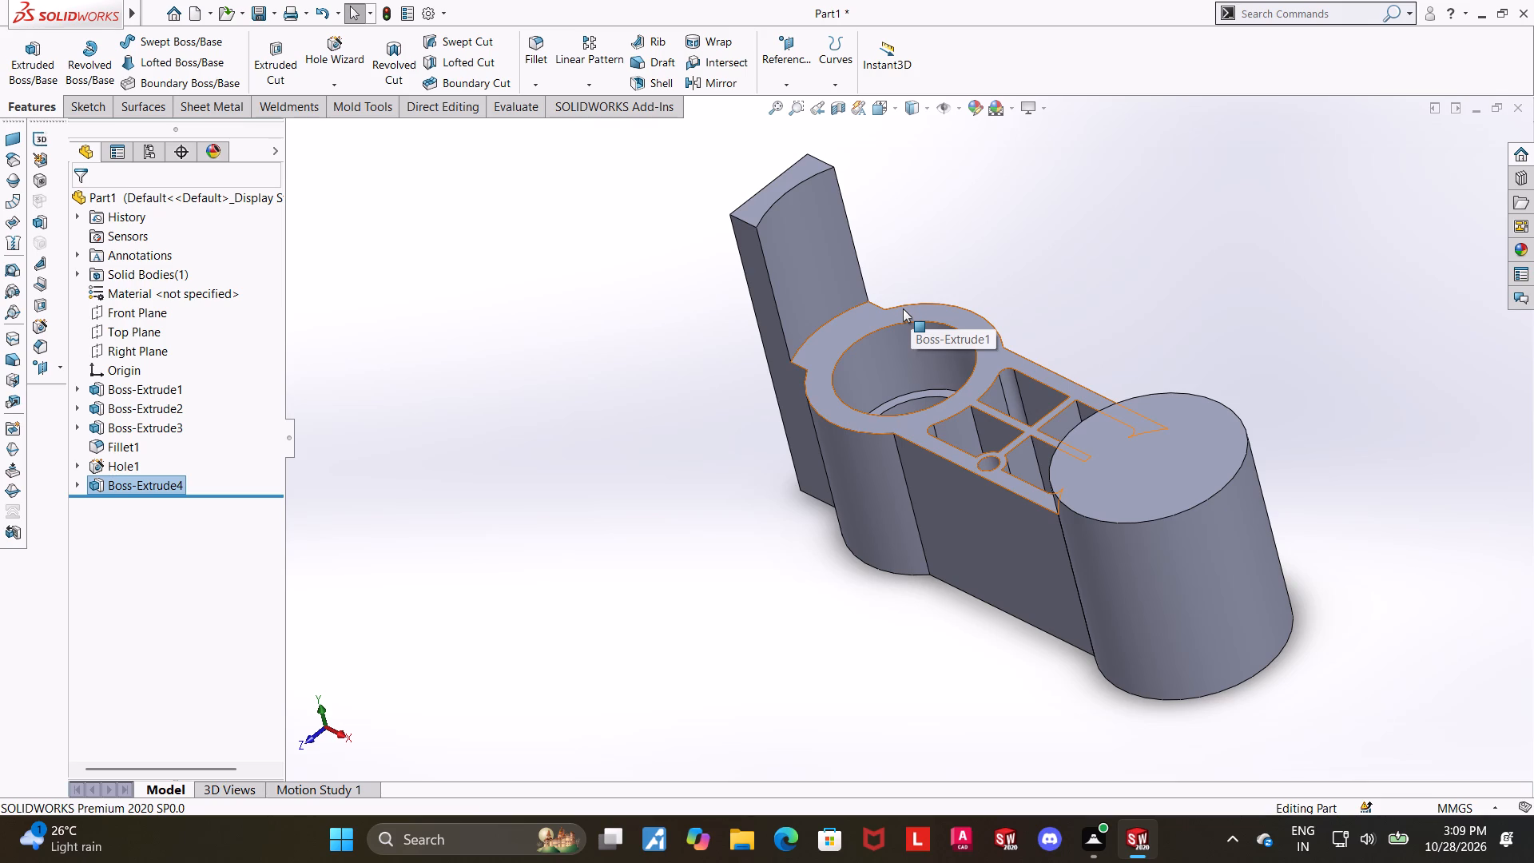
scroll(903, 308, down, 1)
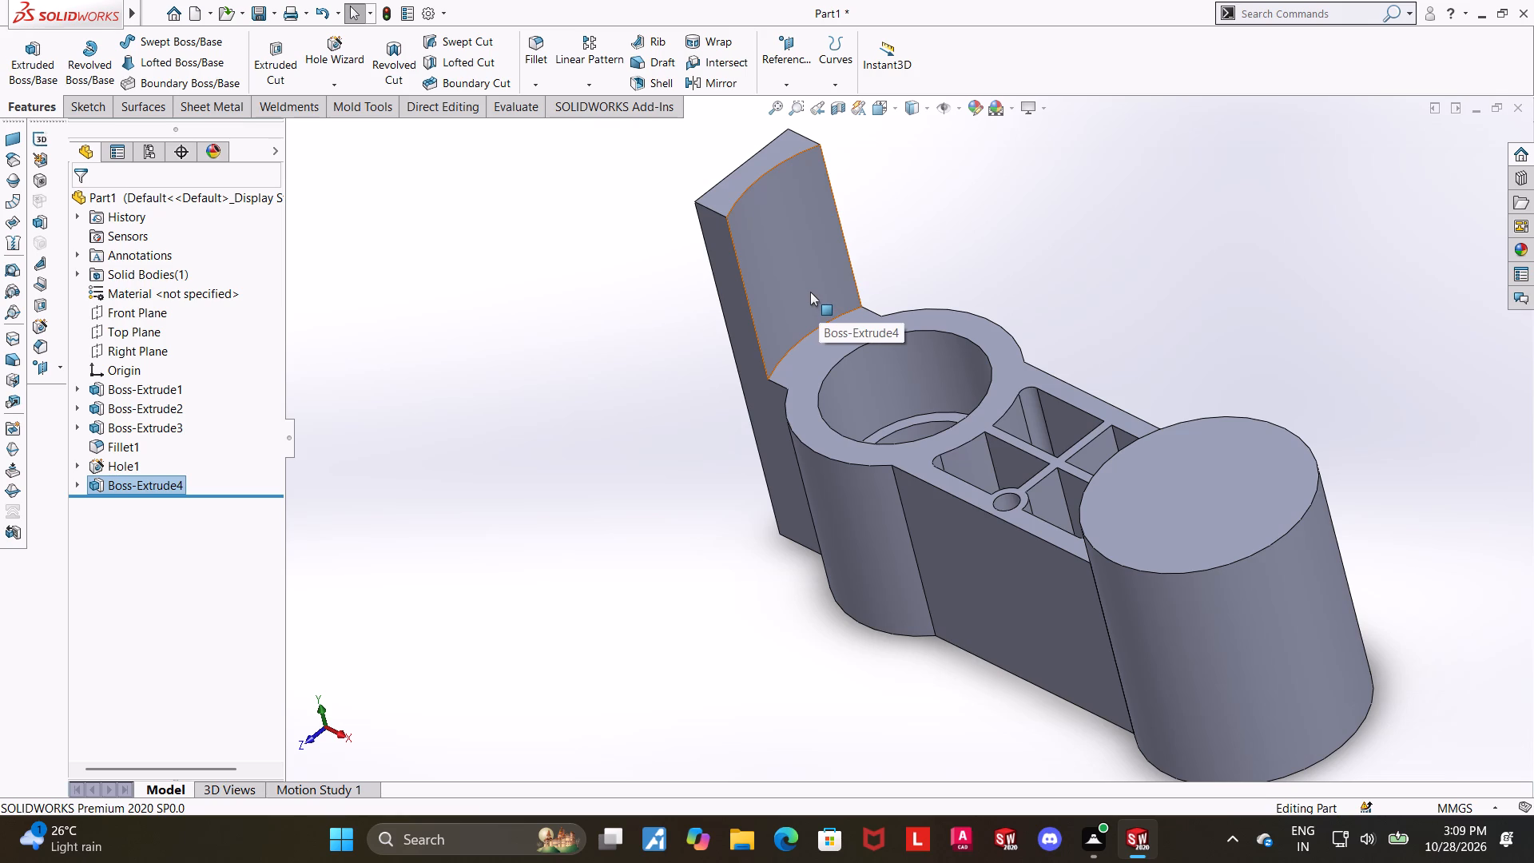
scroll(844, 285, down, 1)
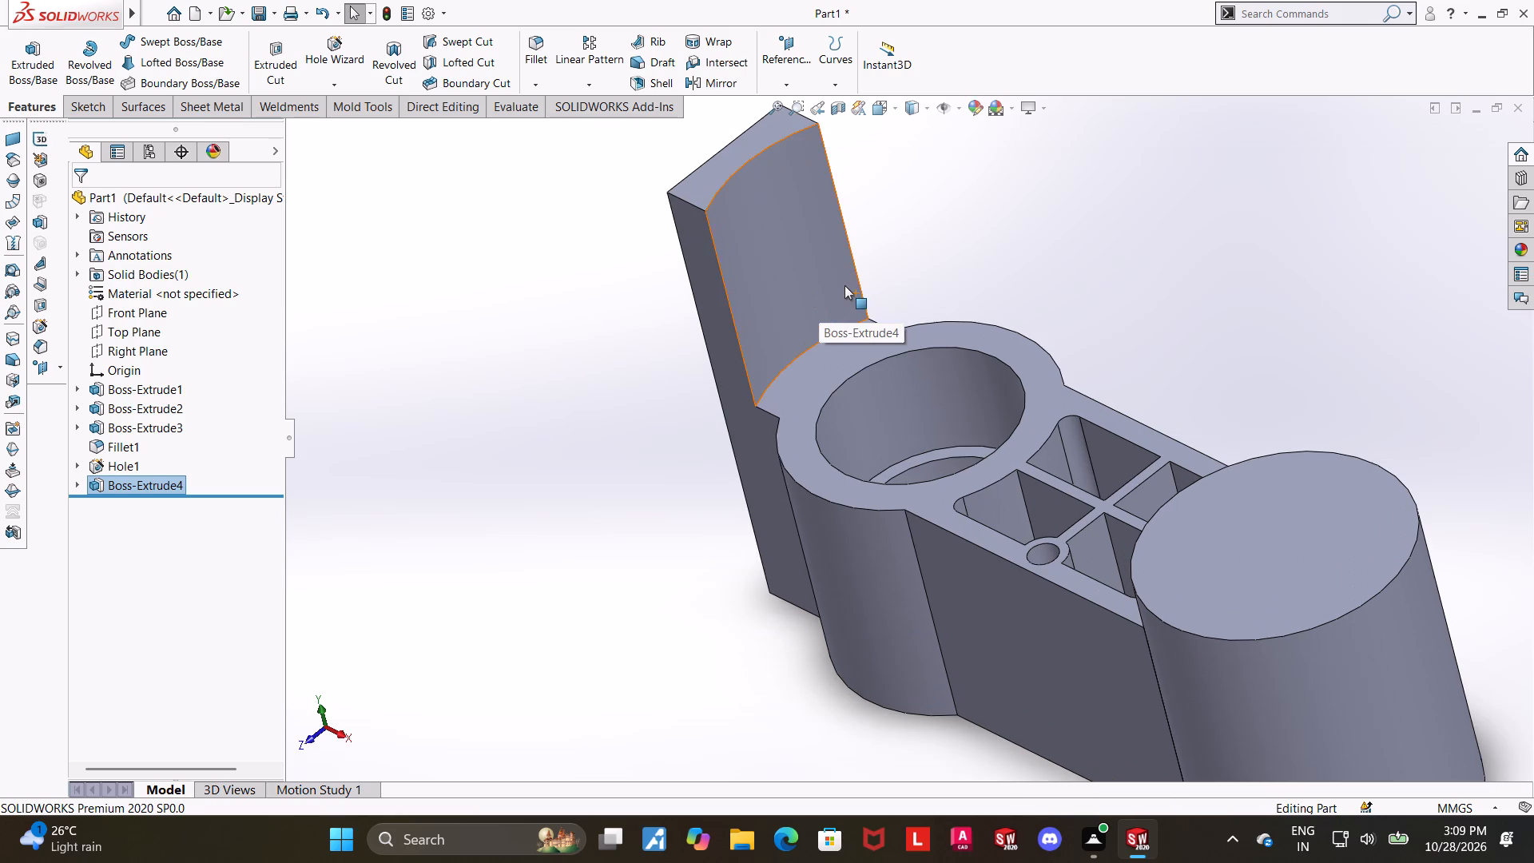
scroll(844, 285, up, 1)
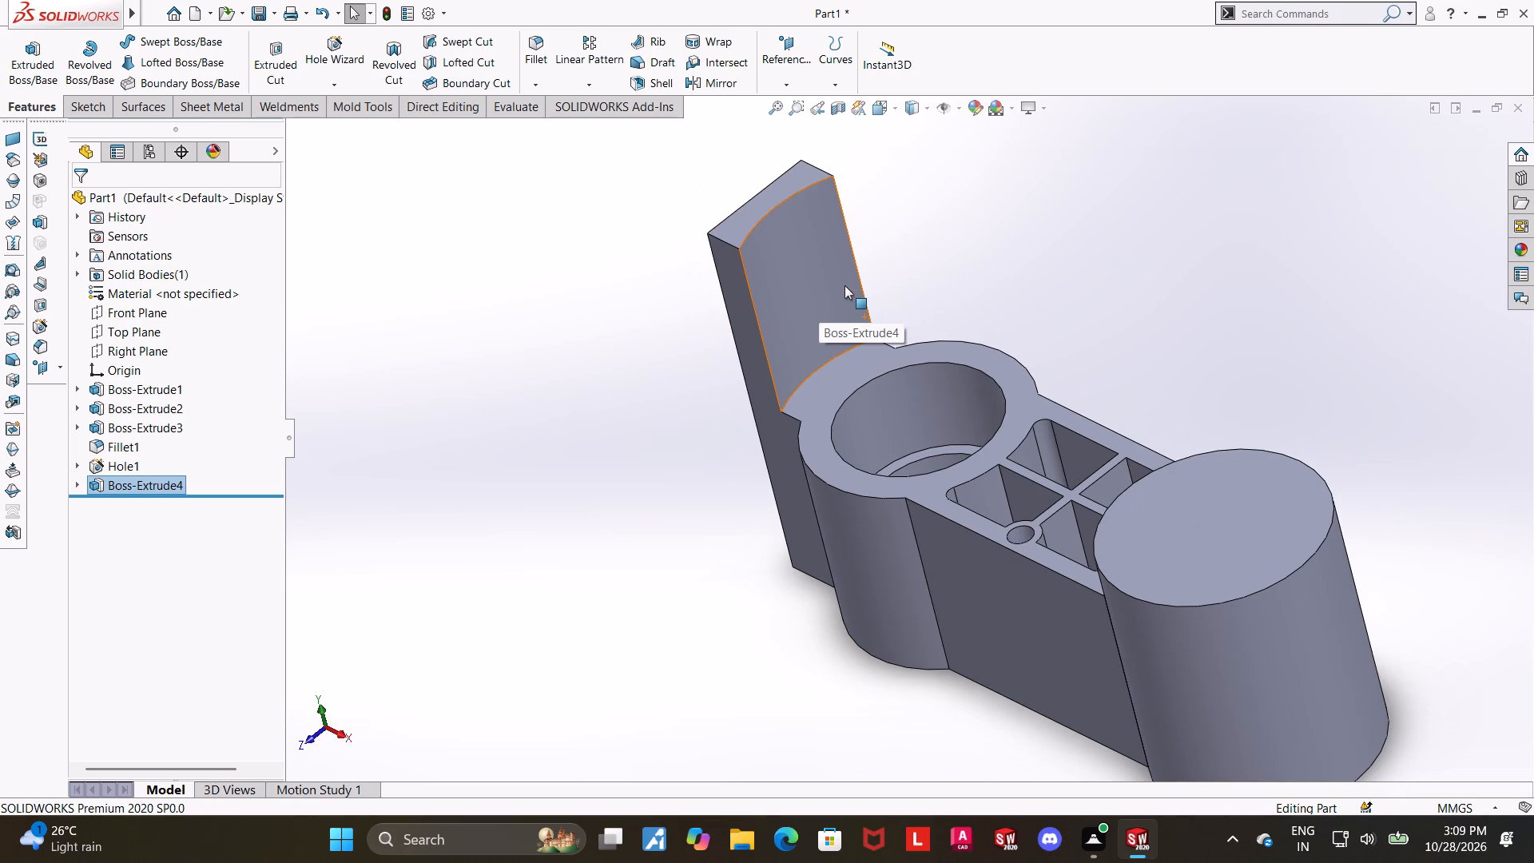
scroll(721, 308, up, 1)
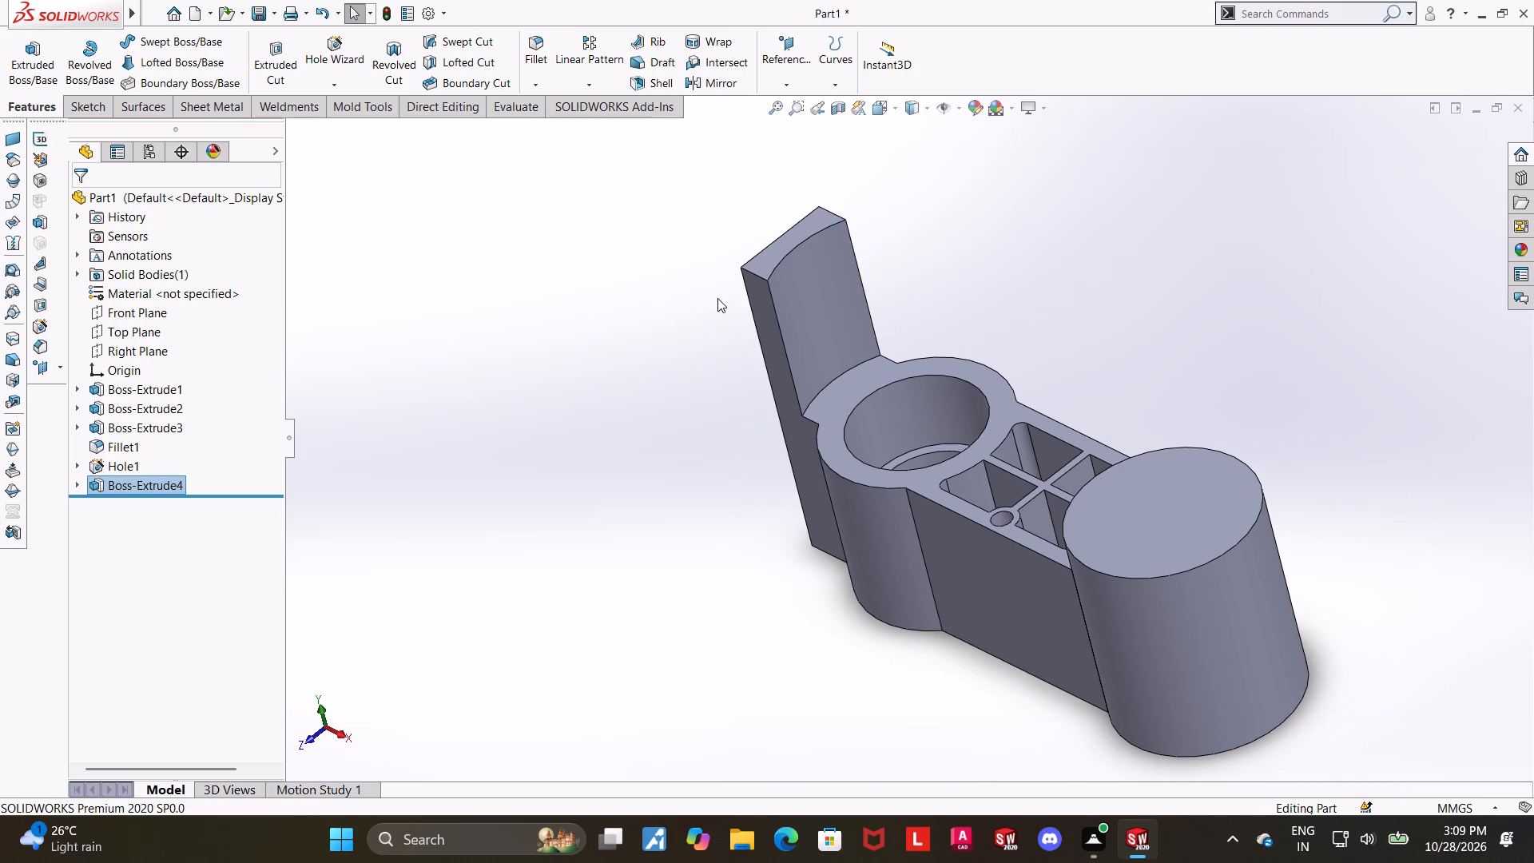
scroll(968, 205, down, 3)
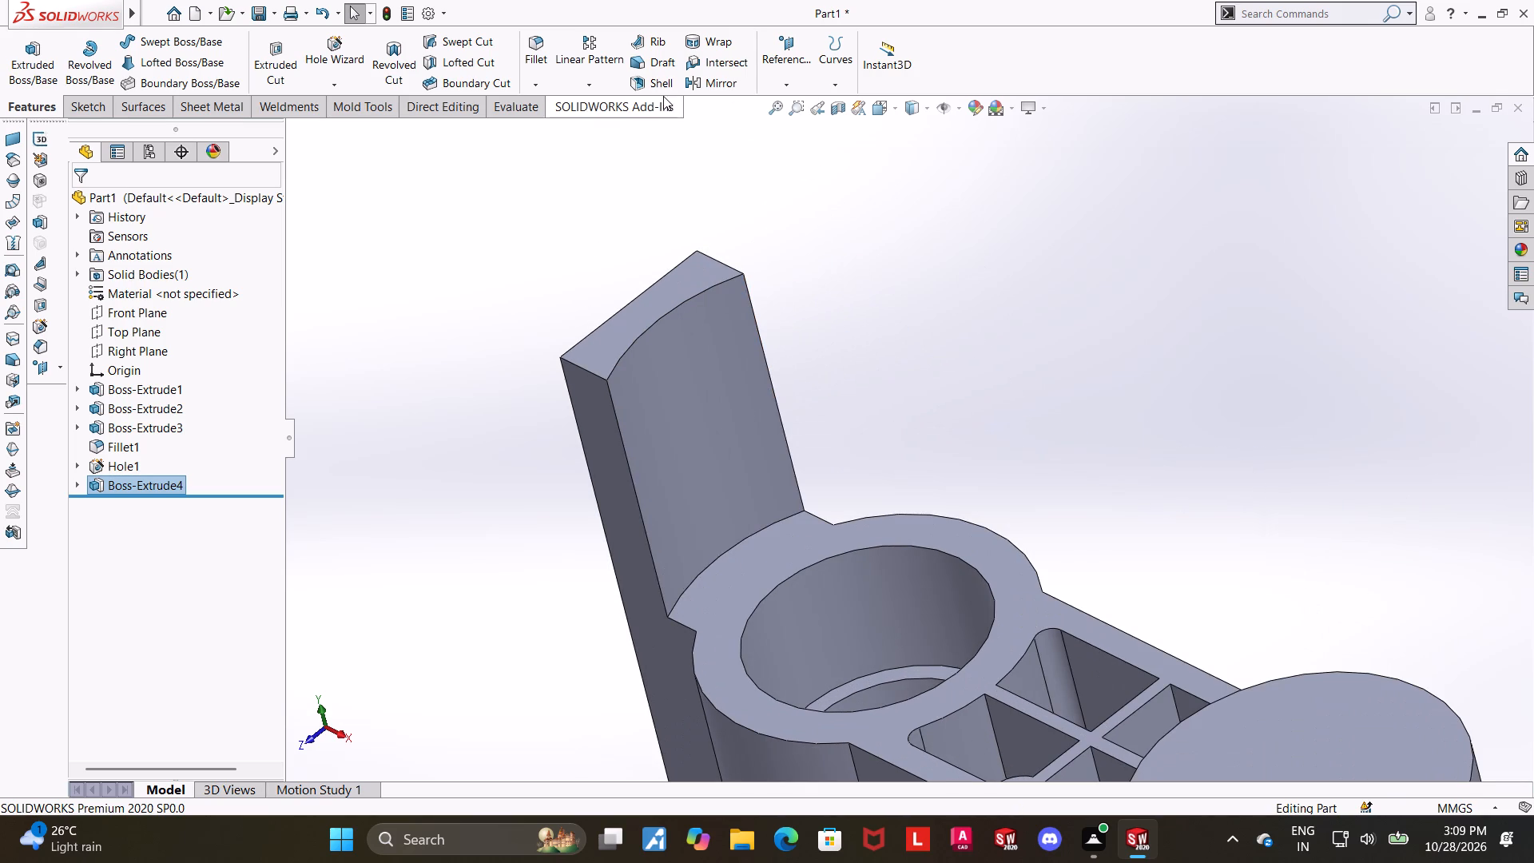
click(542, 50)
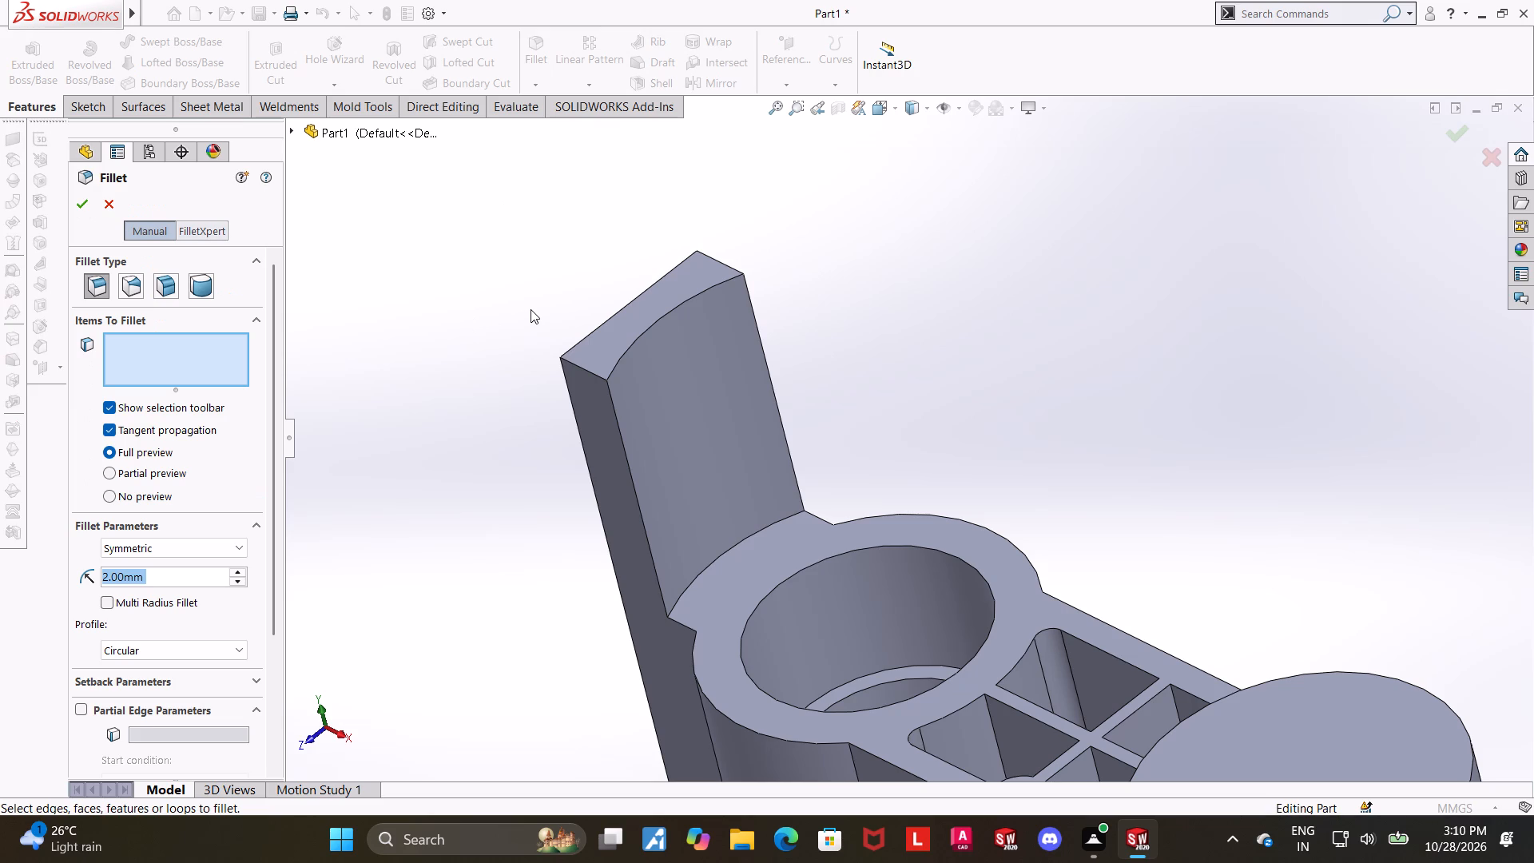
key(4)
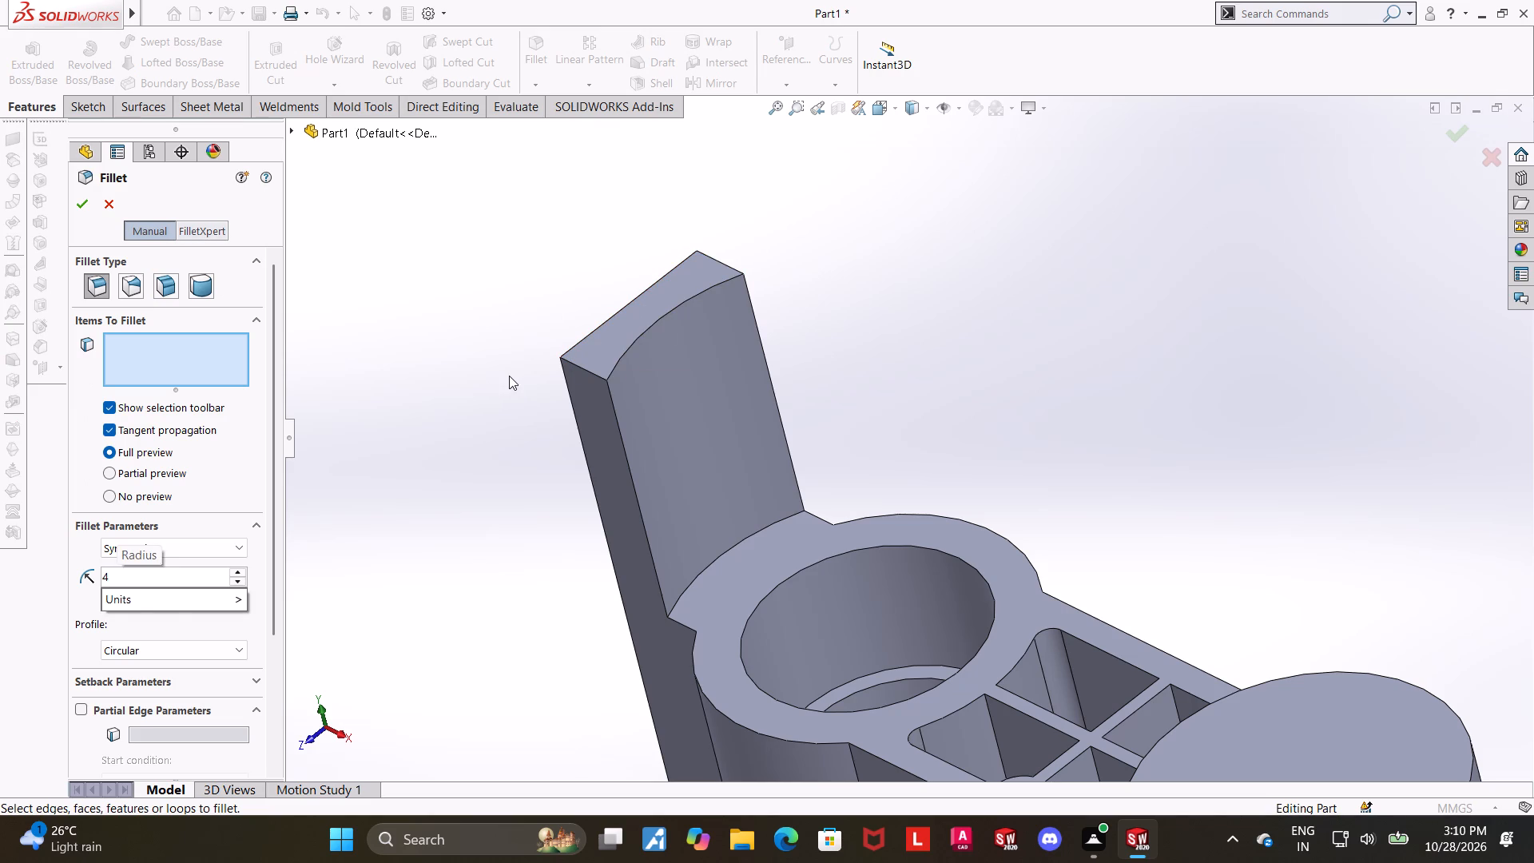
key(Return)
click(580, 368)
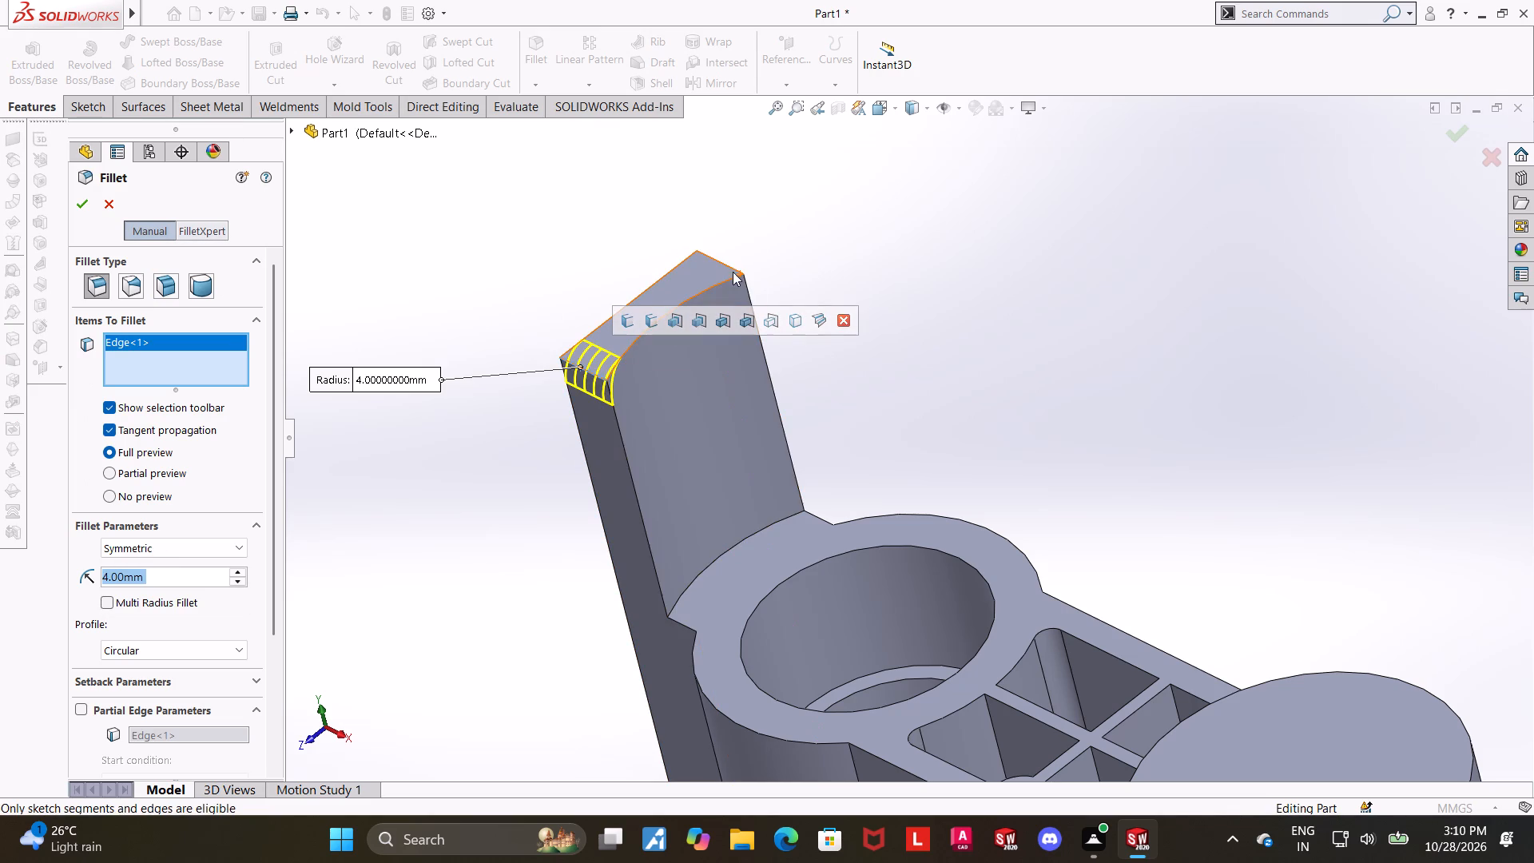
click(727, 264)
click(91, 199)
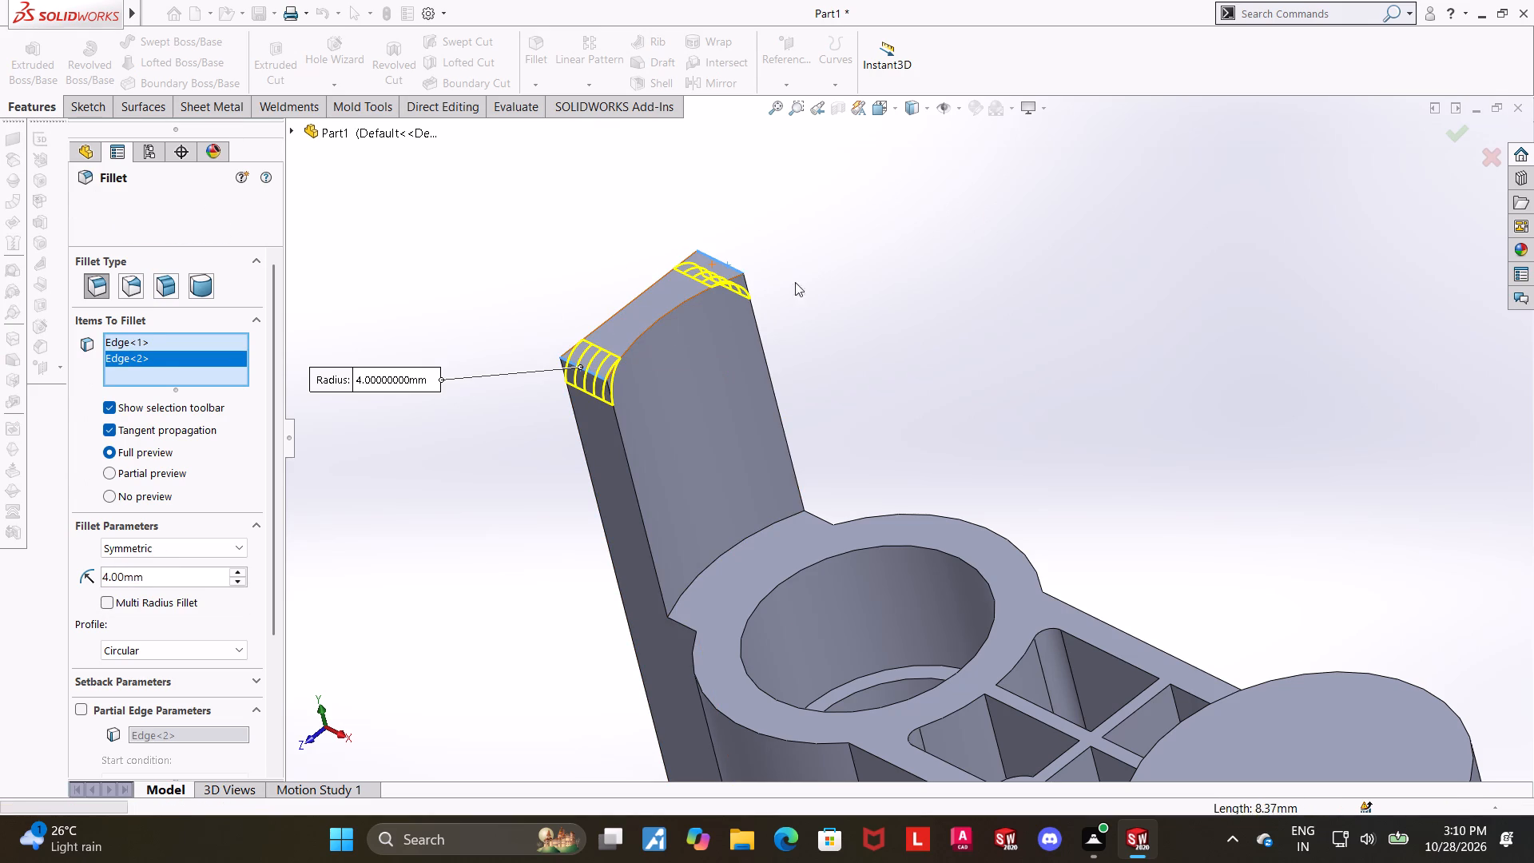
click(930, 330)
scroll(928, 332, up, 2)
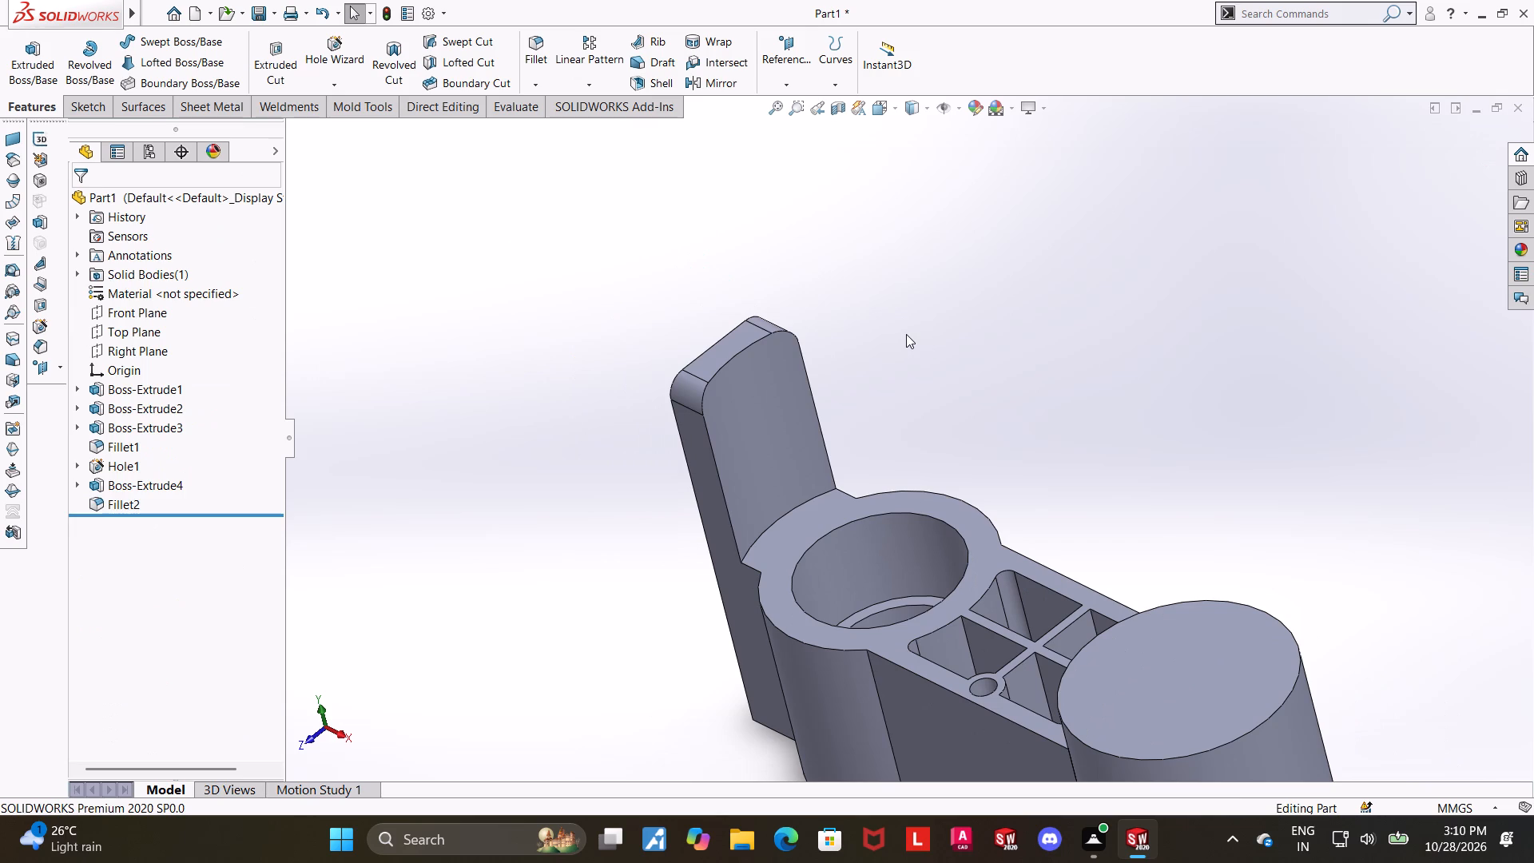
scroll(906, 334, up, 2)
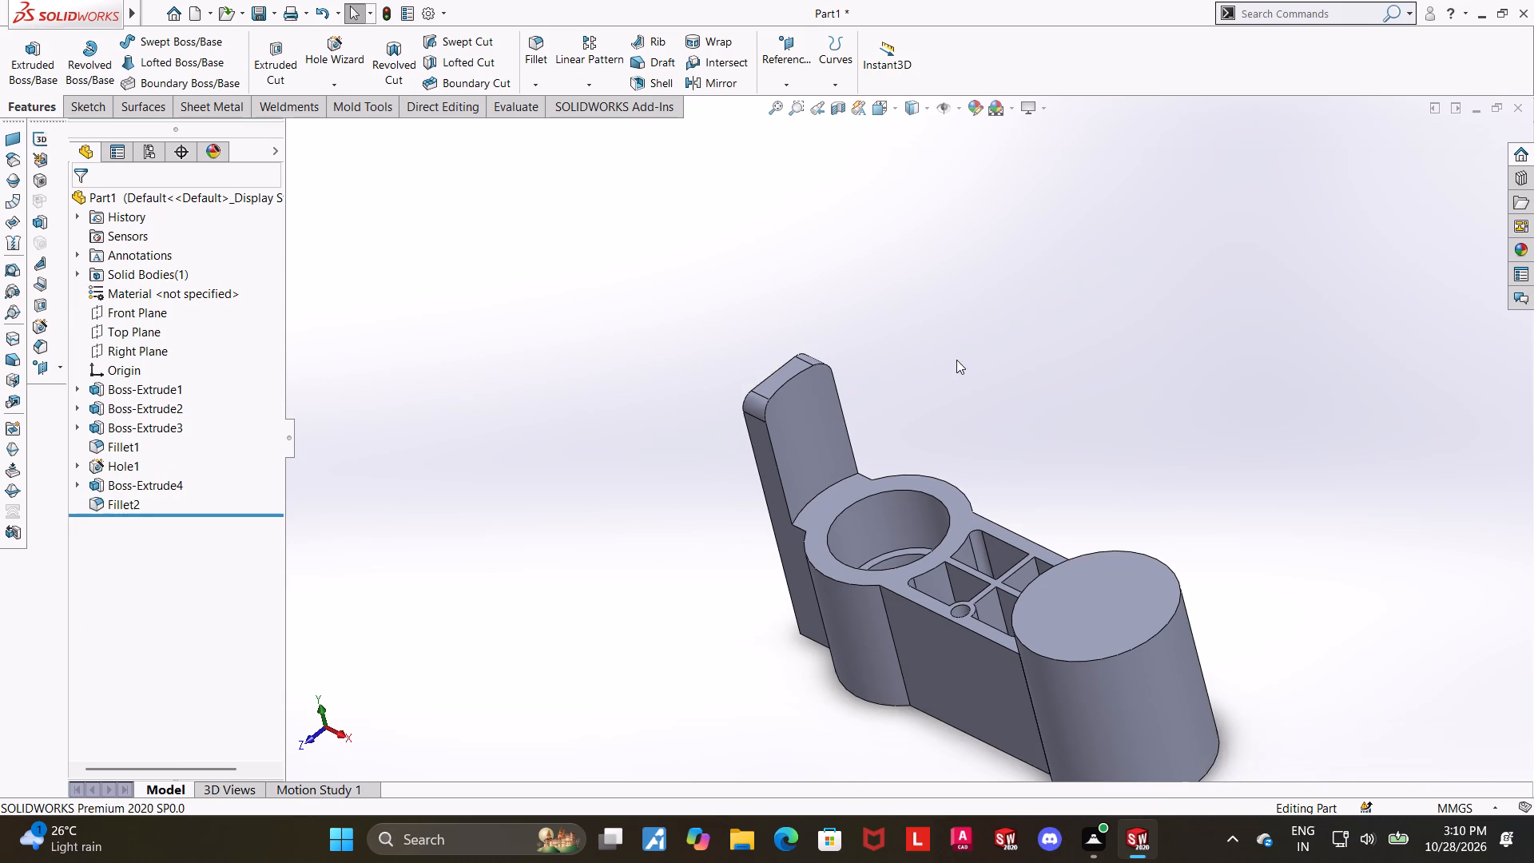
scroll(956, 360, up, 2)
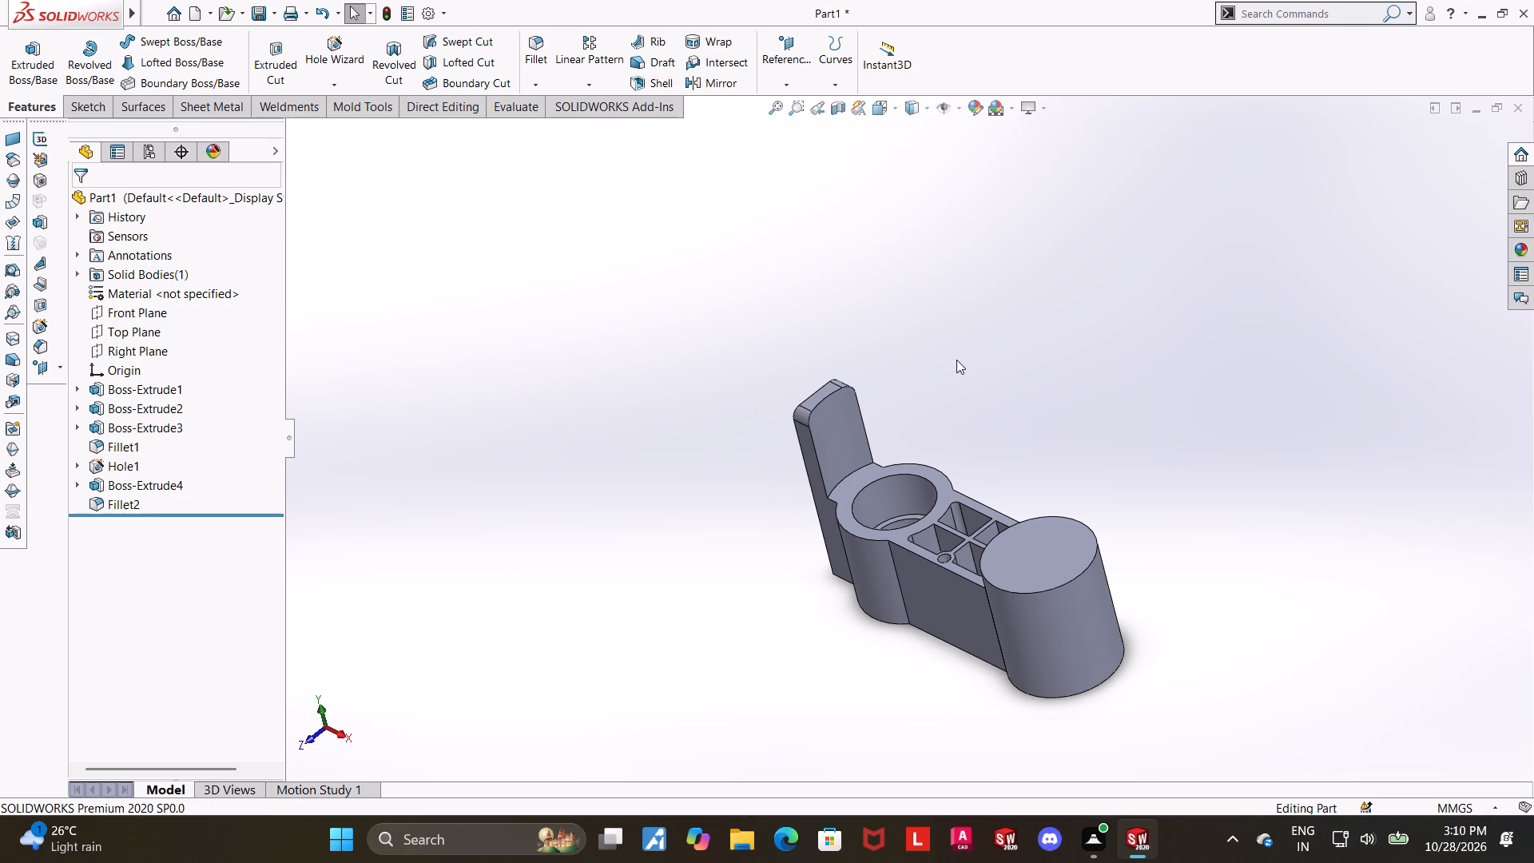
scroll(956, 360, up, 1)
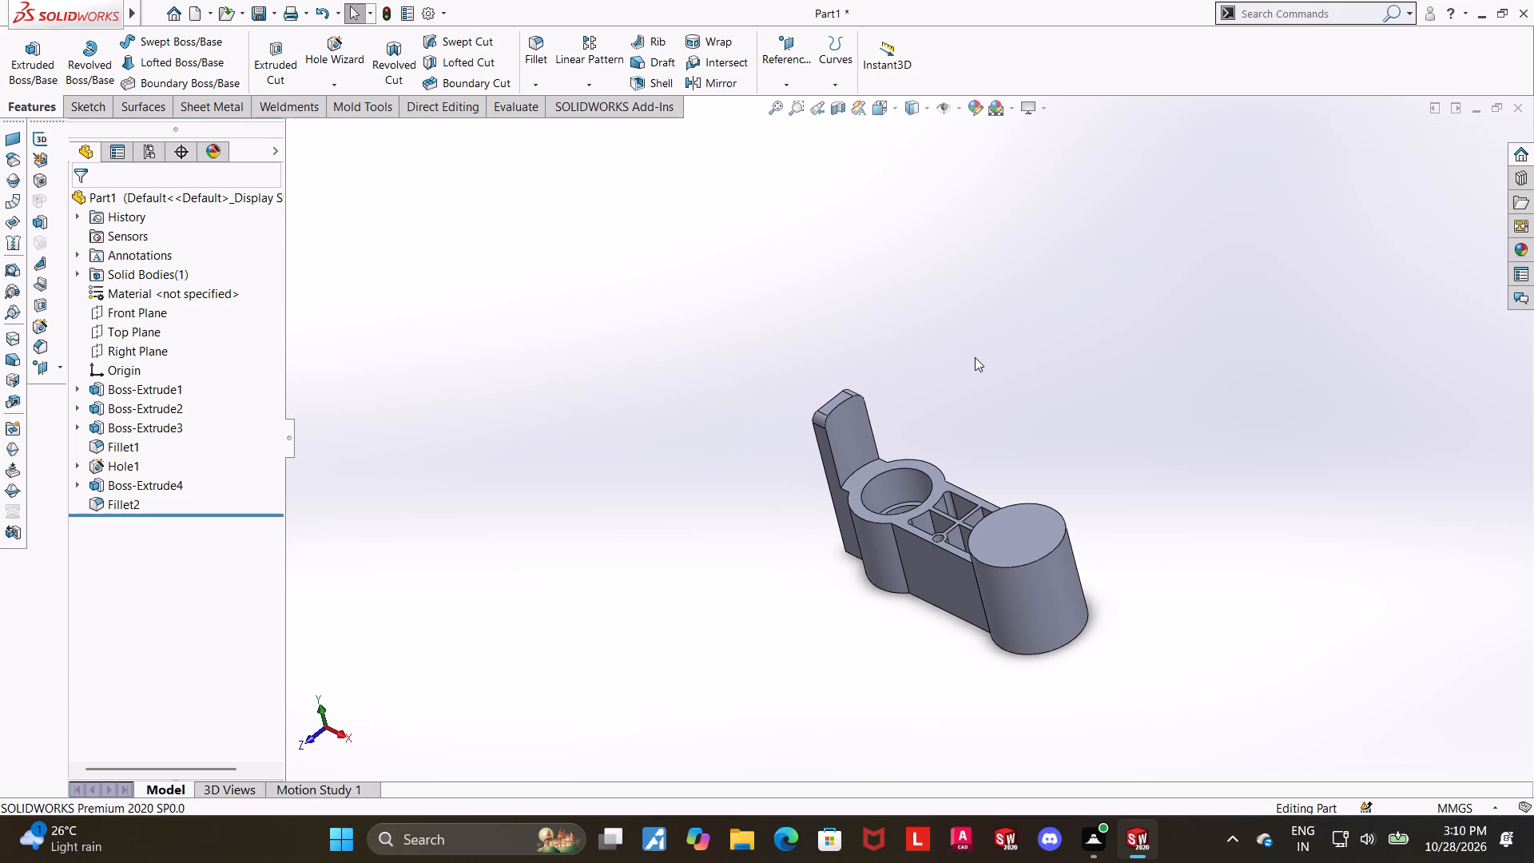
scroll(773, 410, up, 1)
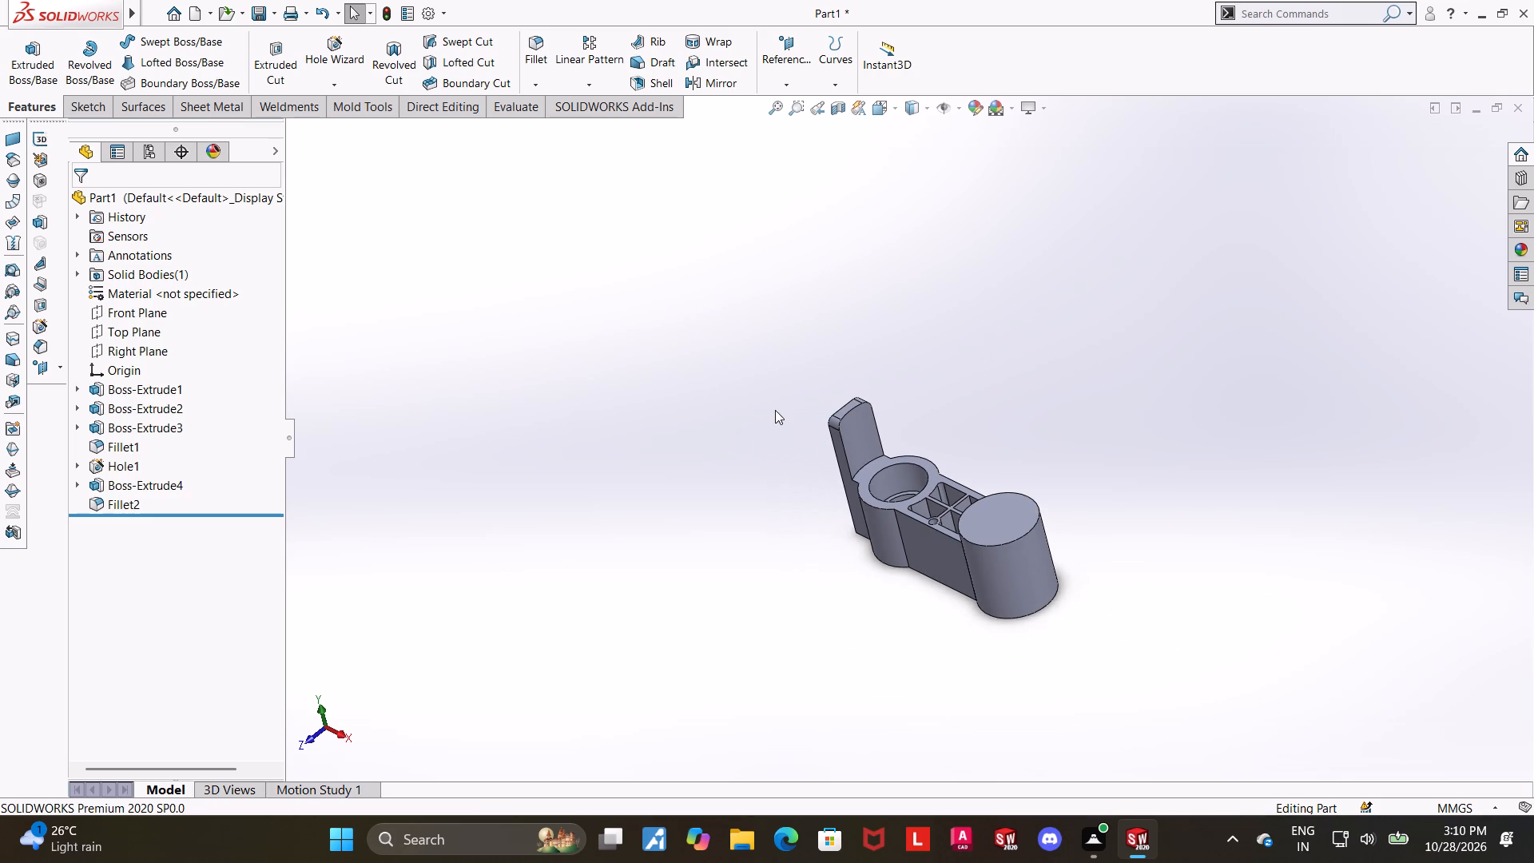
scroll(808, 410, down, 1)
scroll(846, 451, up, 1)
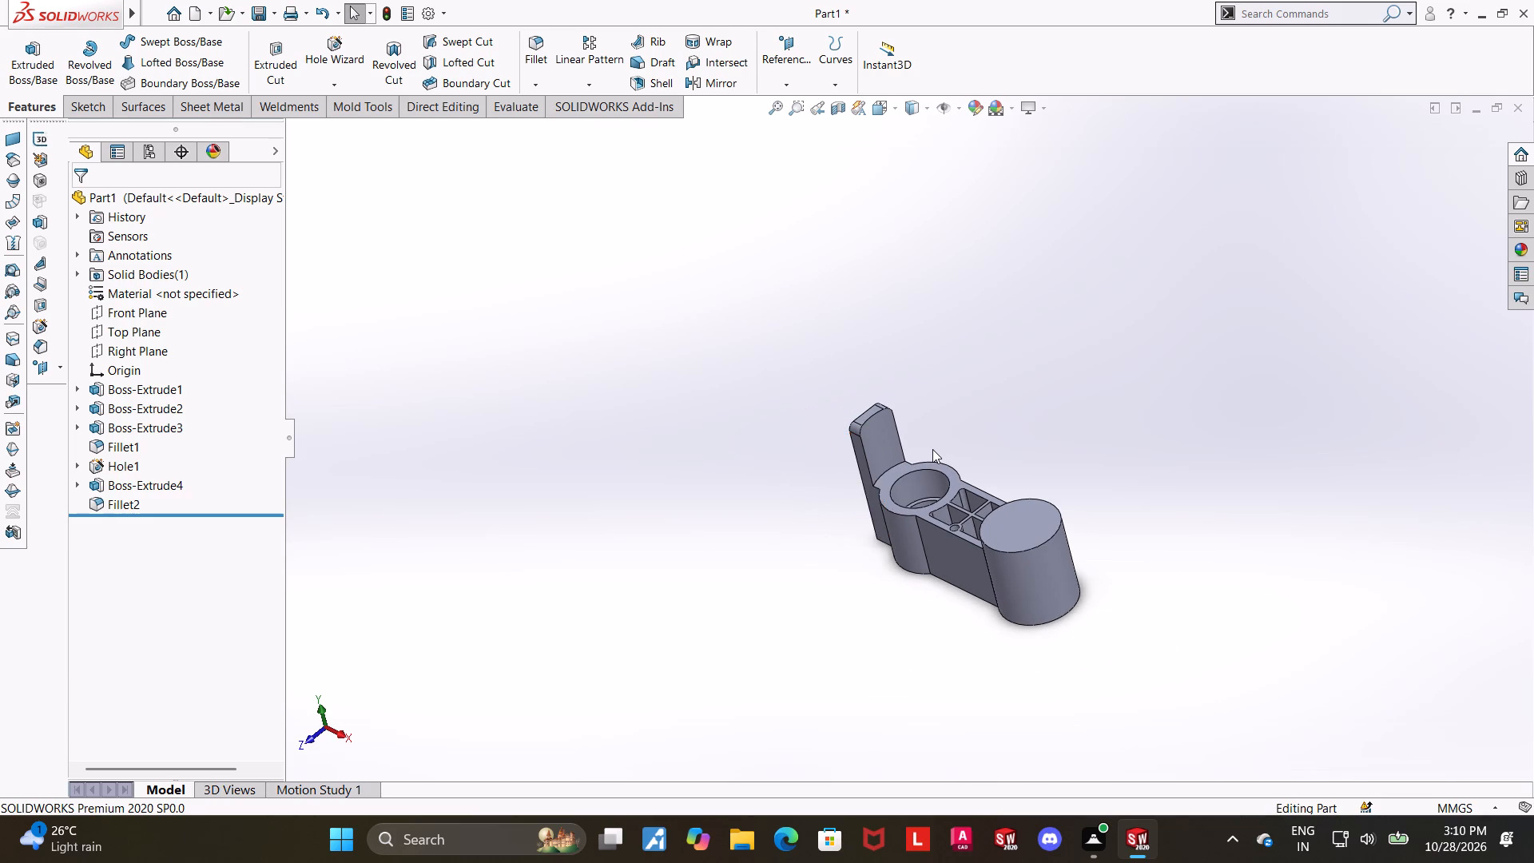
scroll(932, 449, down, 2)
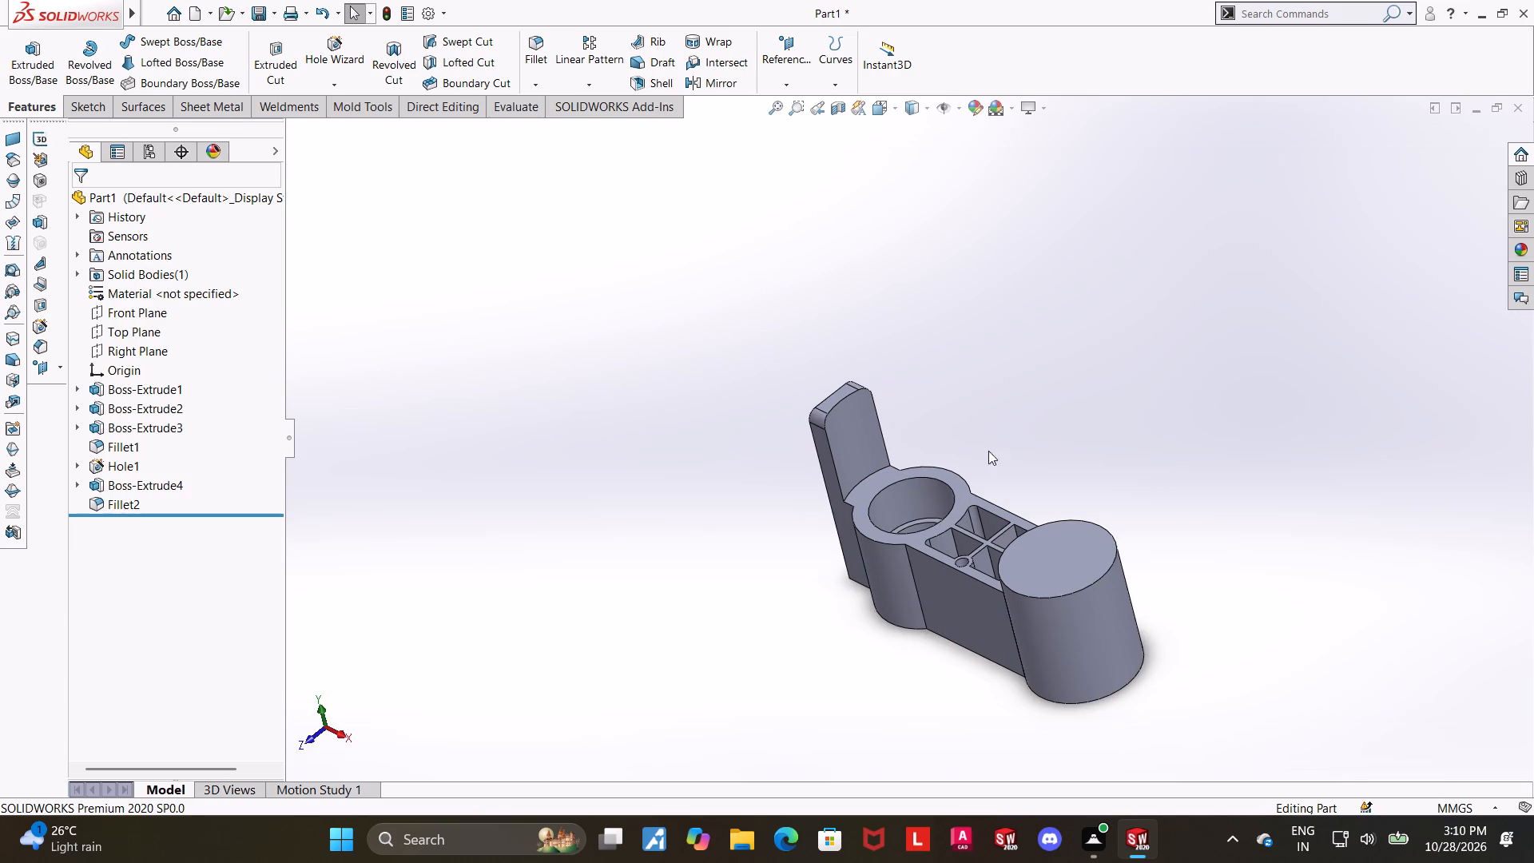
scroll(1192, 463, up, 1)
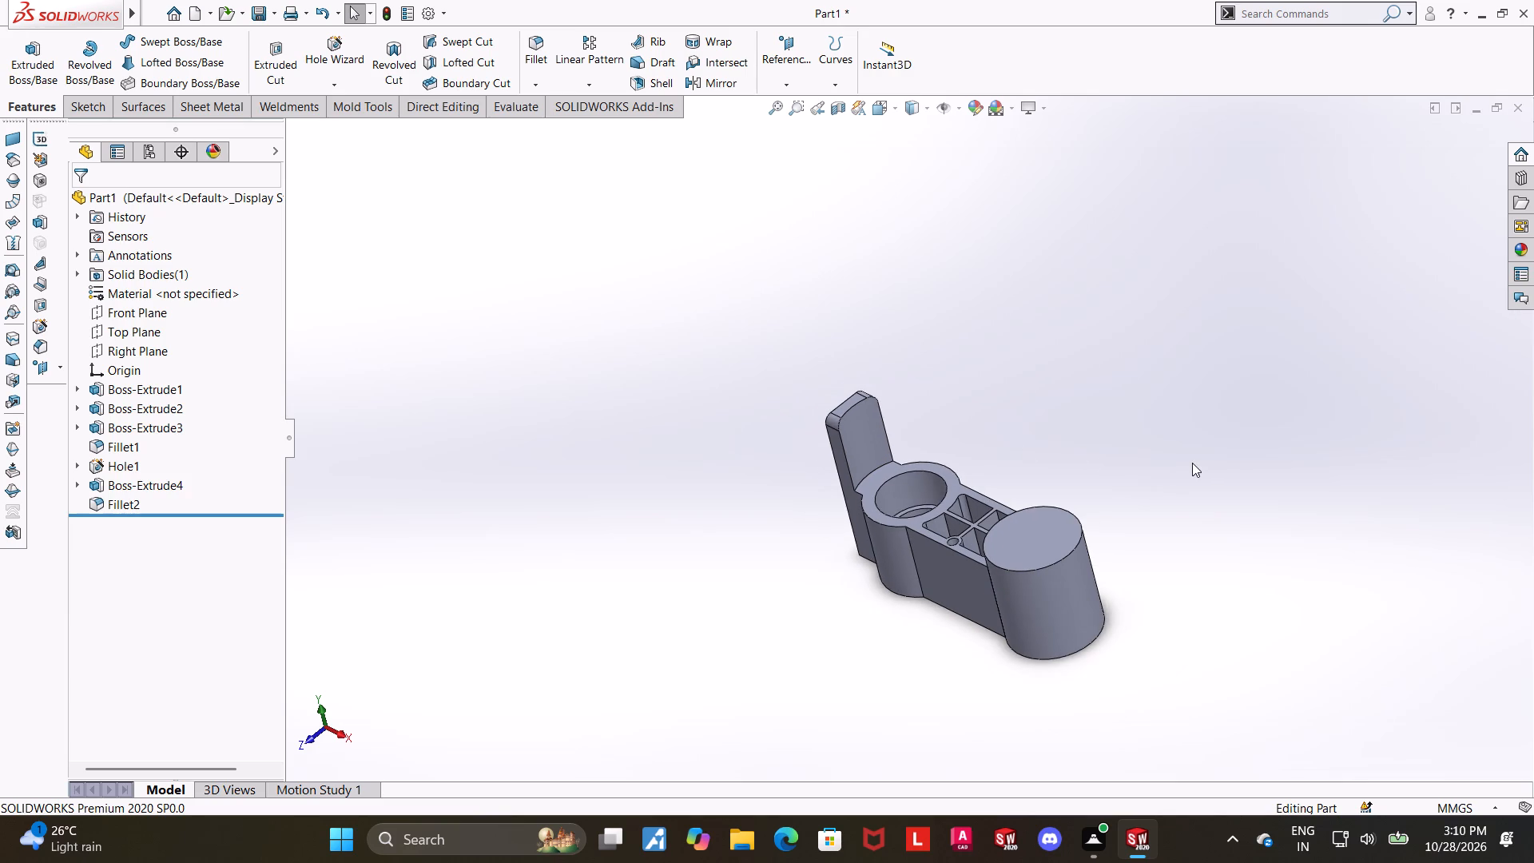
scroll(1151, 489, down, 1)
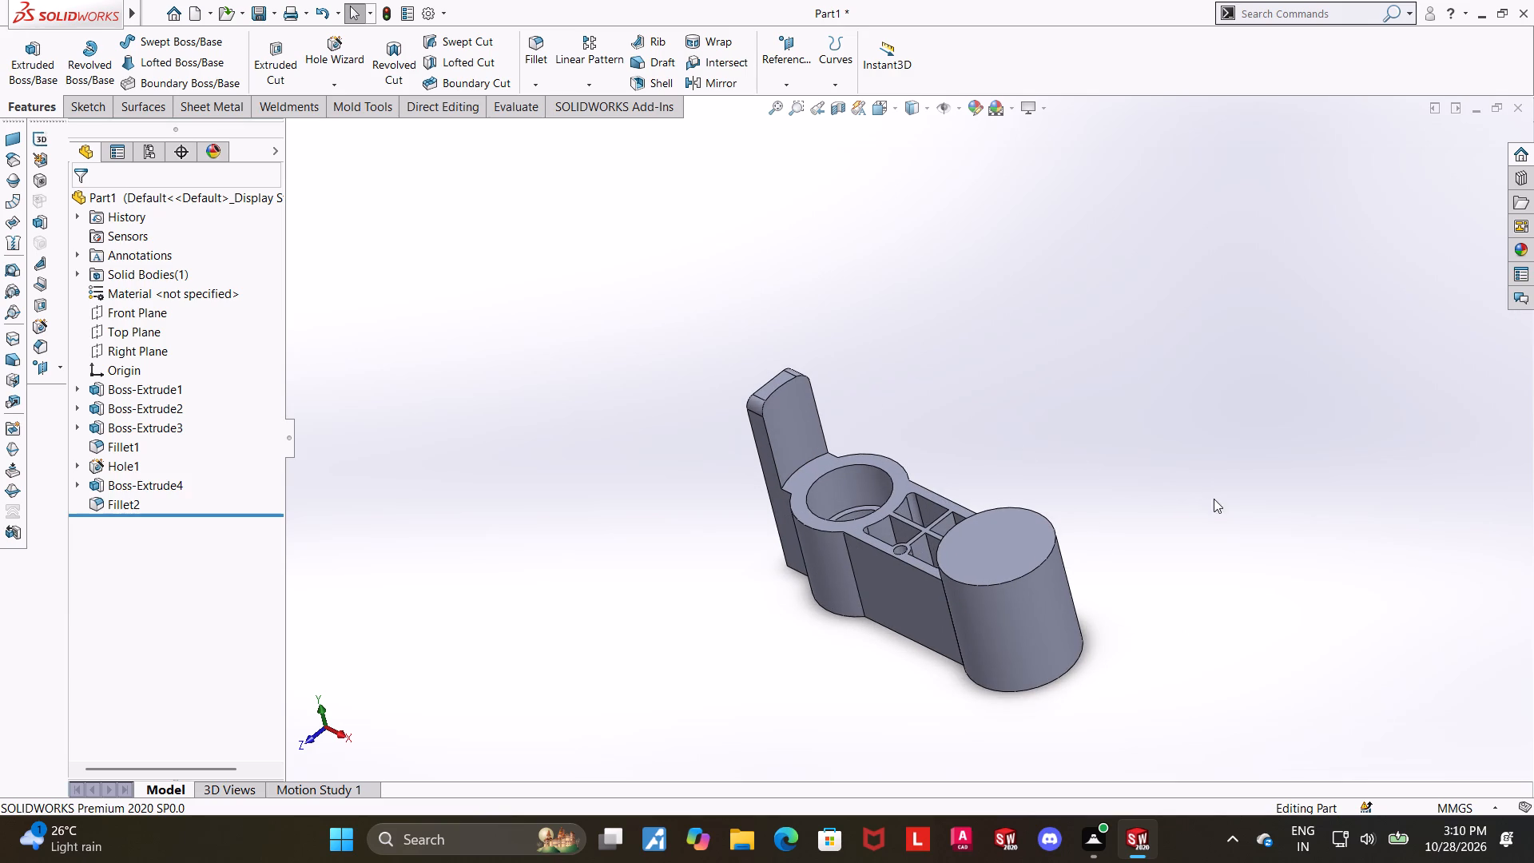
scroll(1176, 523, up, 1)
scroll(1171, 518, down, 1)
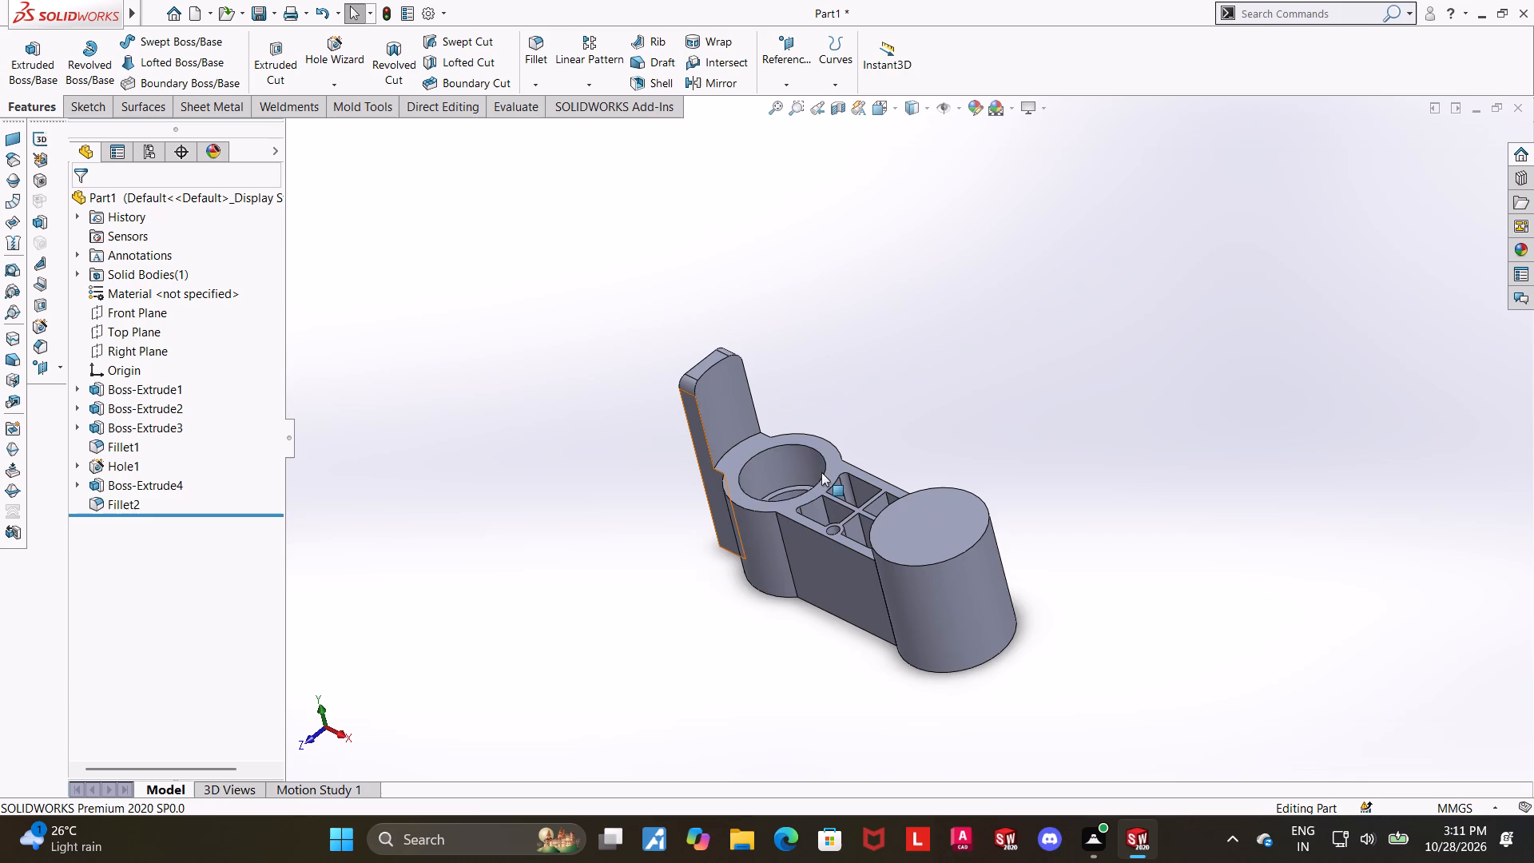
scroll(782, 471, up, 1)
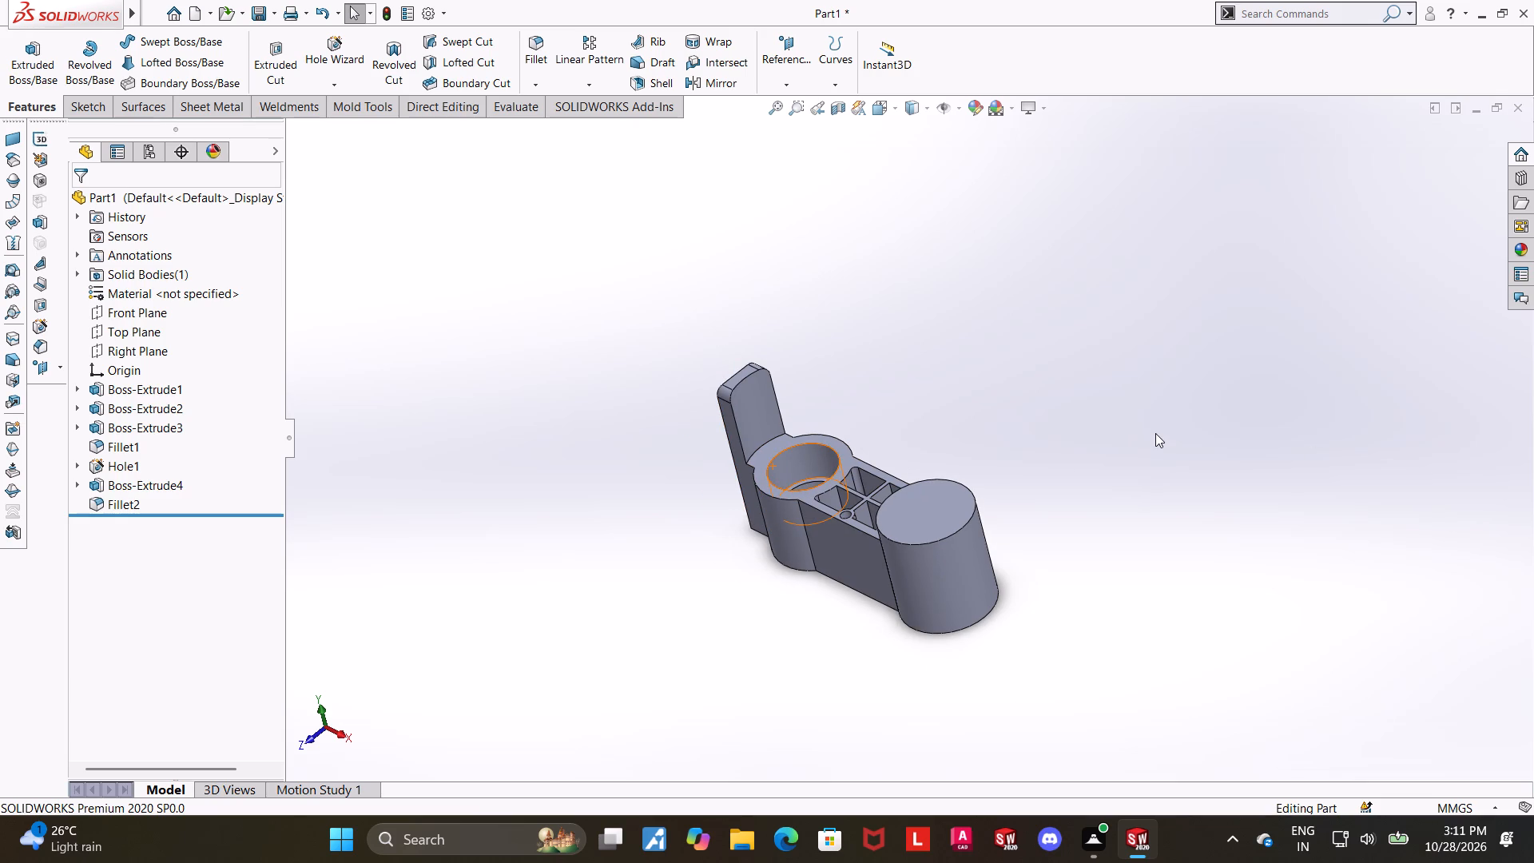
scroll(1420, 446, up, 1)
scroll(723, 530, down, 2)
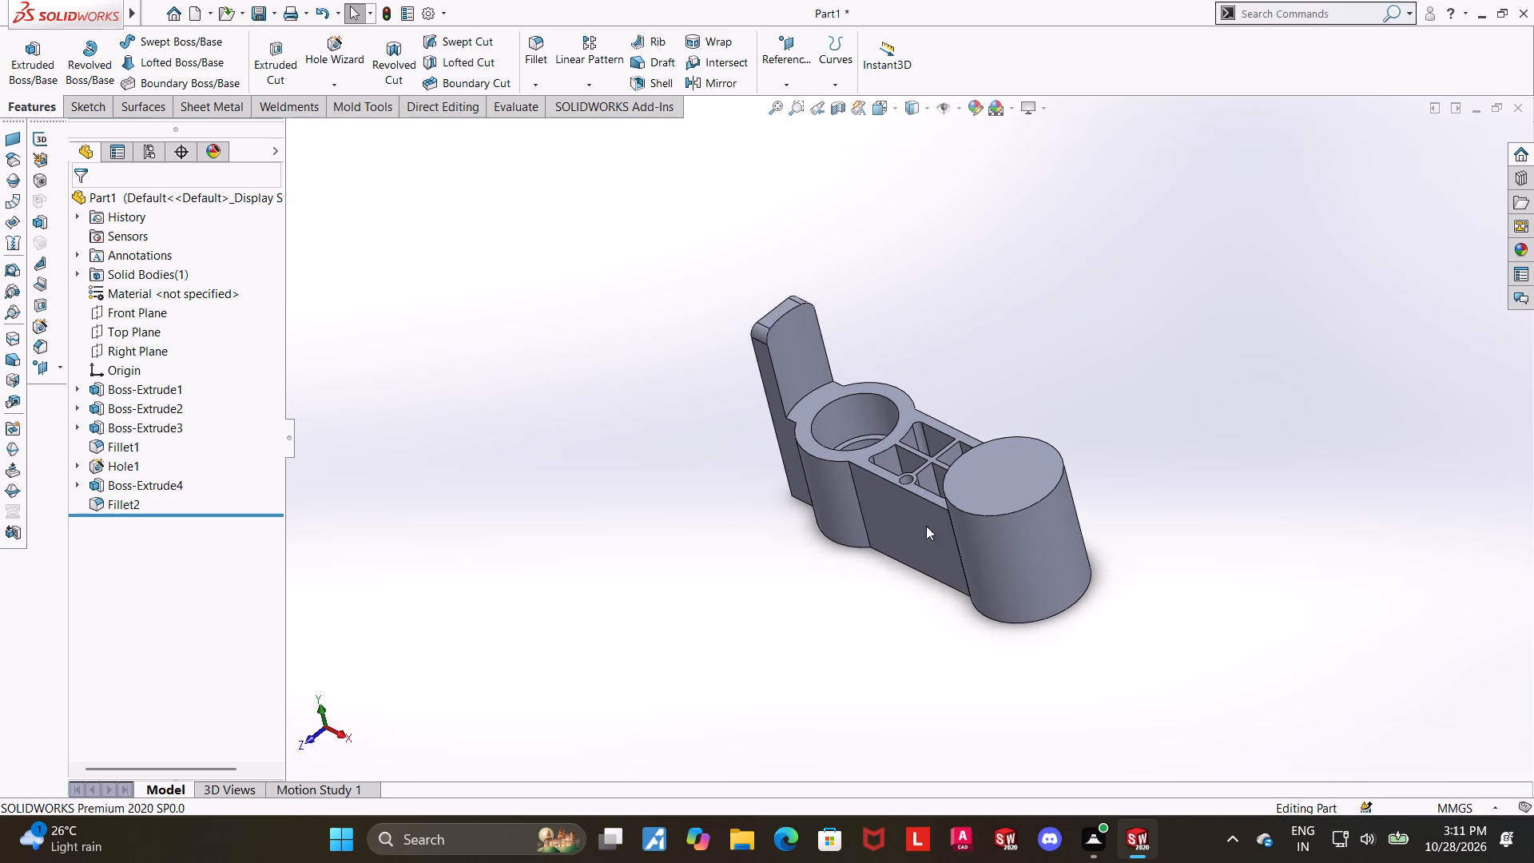
Examine the part from several angles, then closely inspect the rib pockets between the two bosses.
middle_drag(1308, 511, 1319, 471)
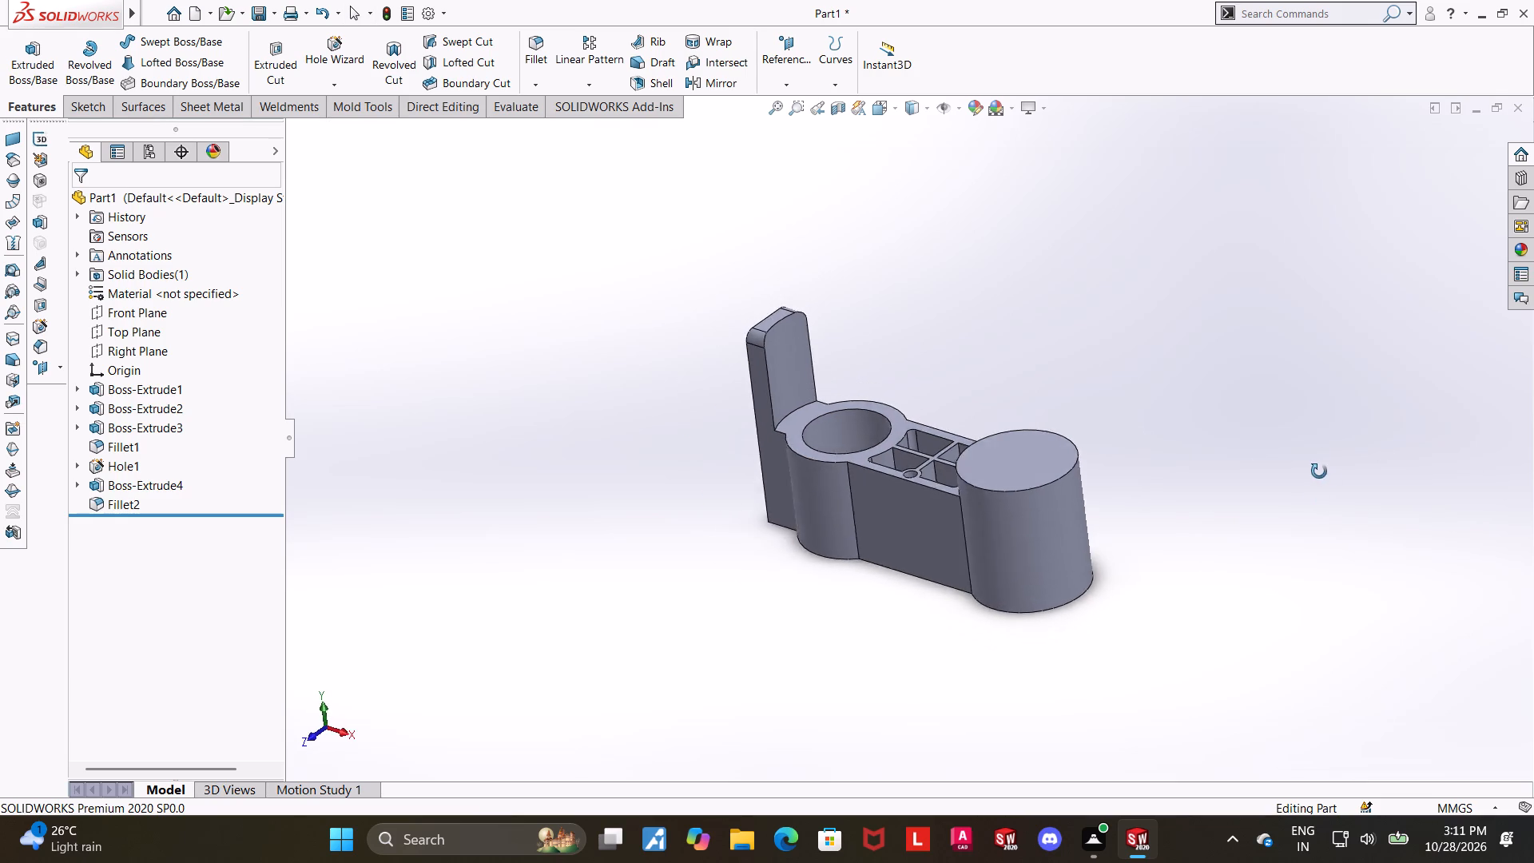
middle_drag(1319, 471, 1296, 481)
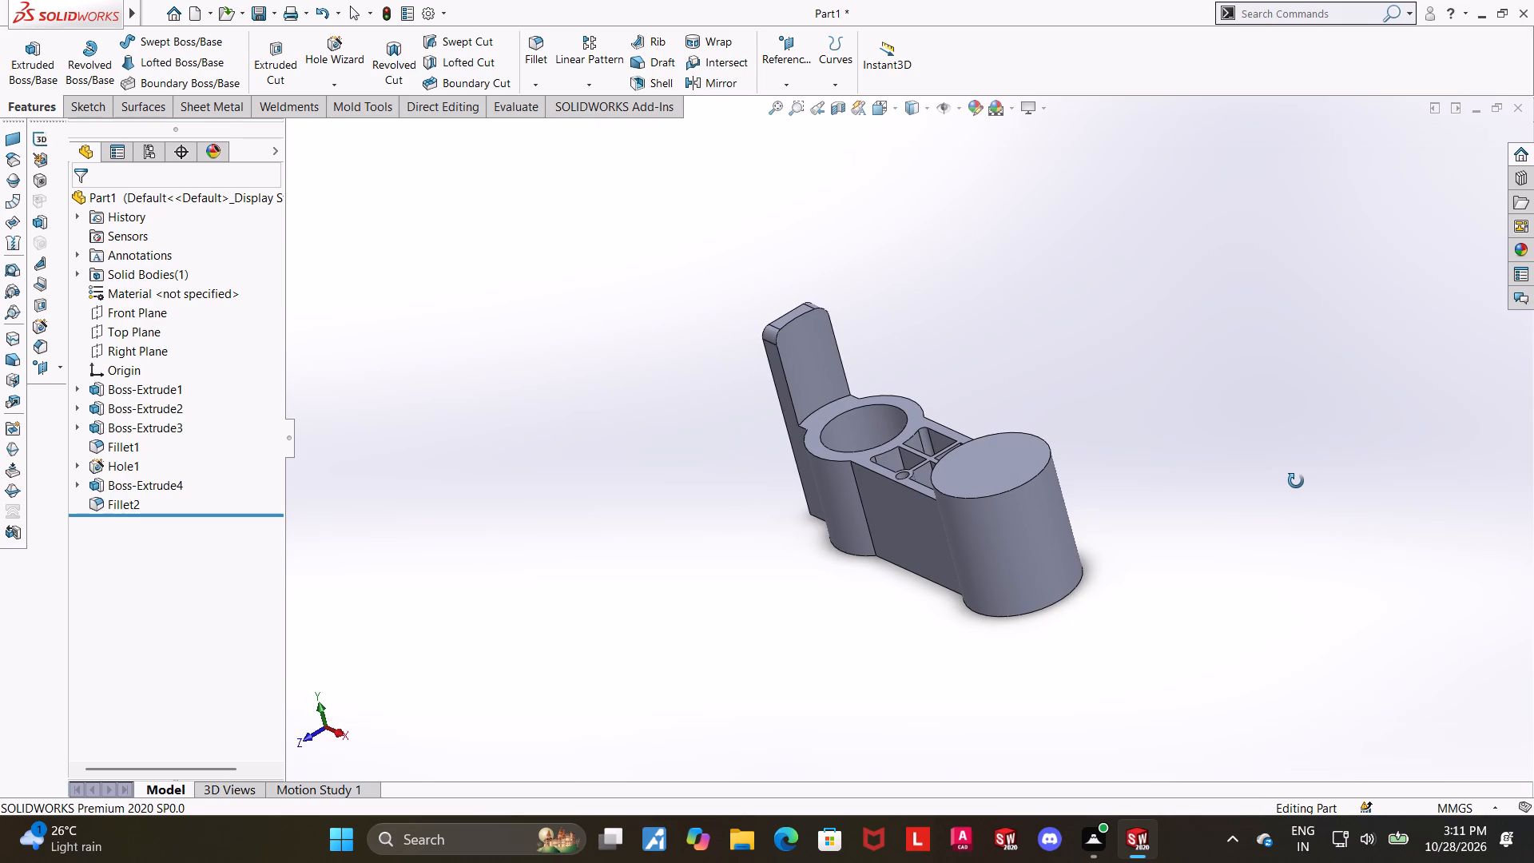
middle_drag(1296, 481, 1305, 497)
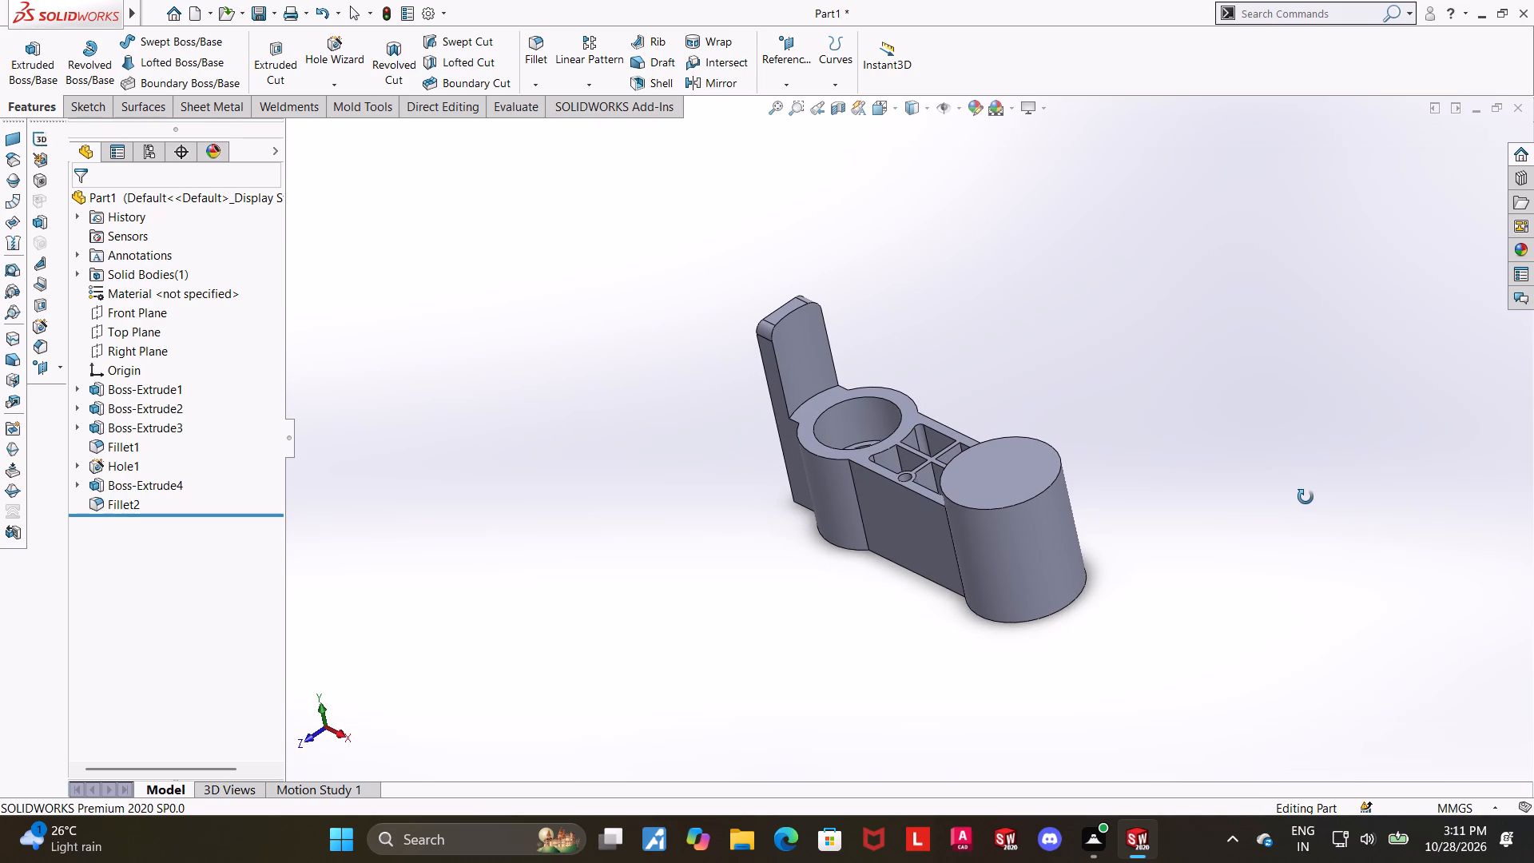
middle_drag(1305, 497, 1337, 527)
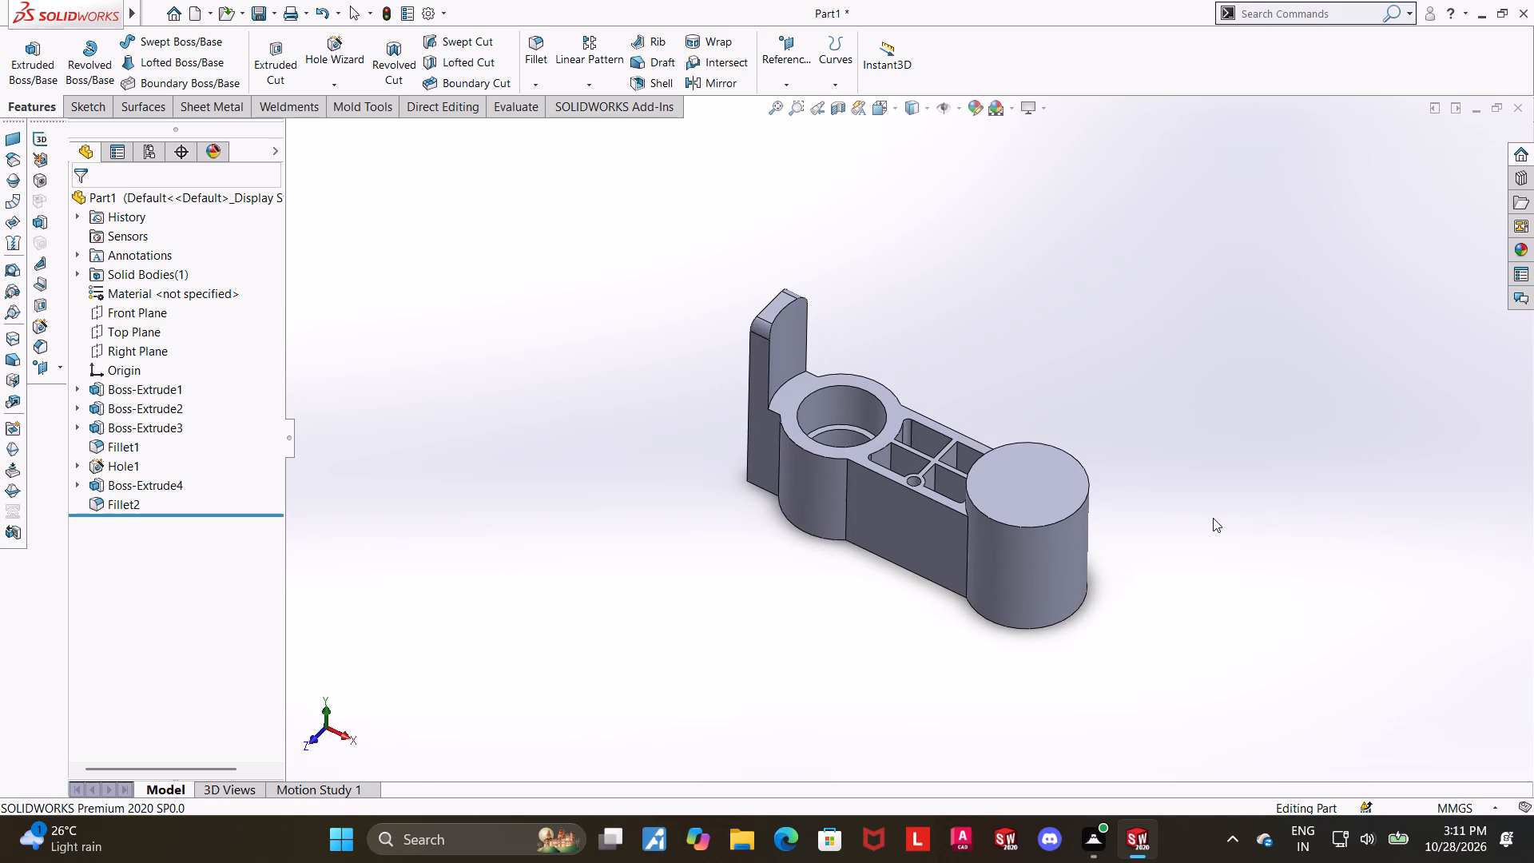
scroll(1213, 518, up, 2)
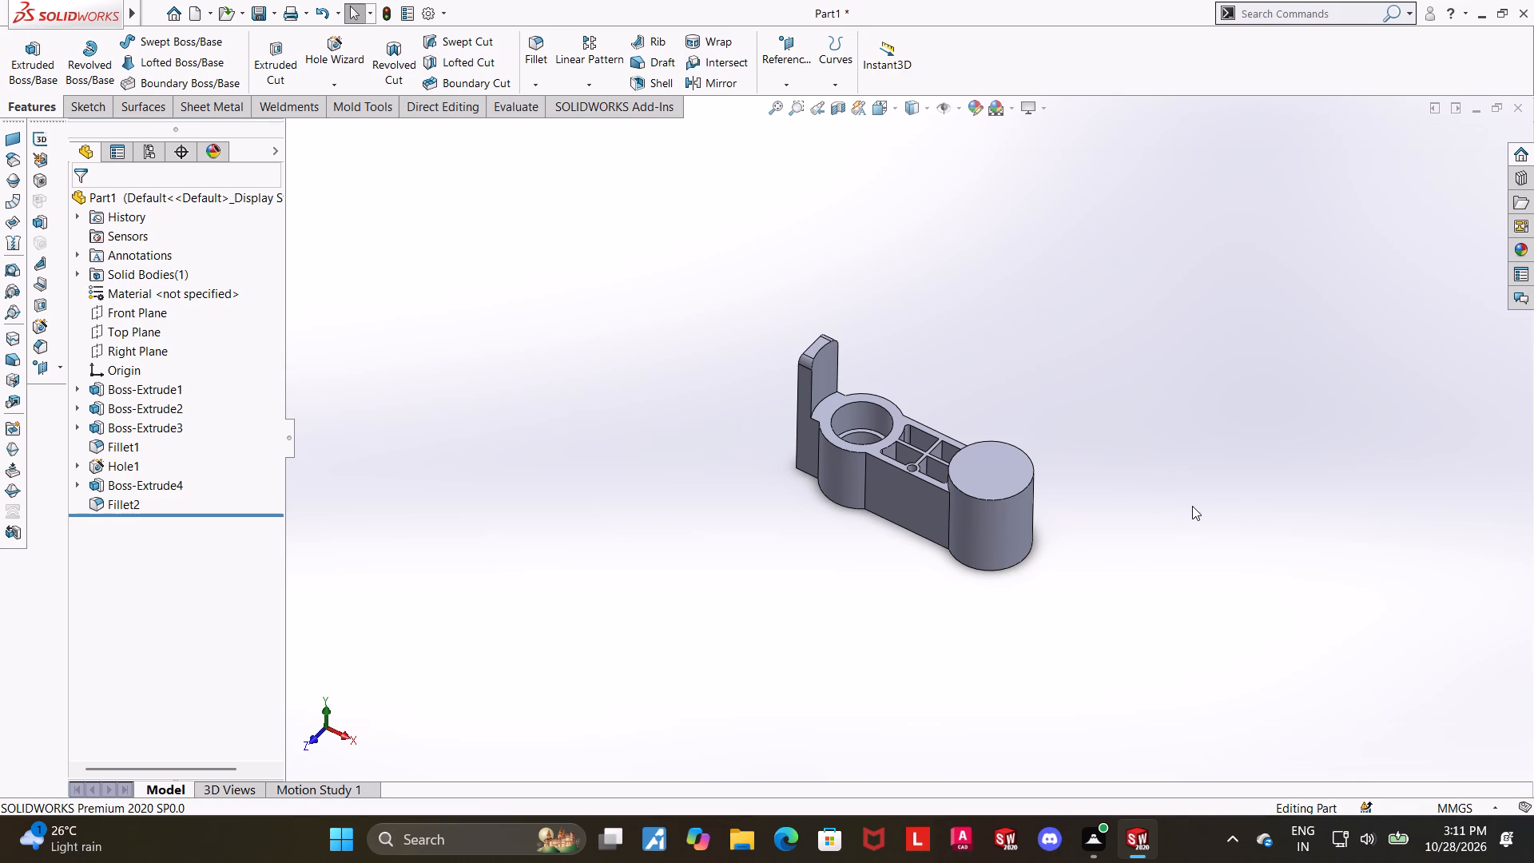
middle_drag(1105, 503, 1168, 451)
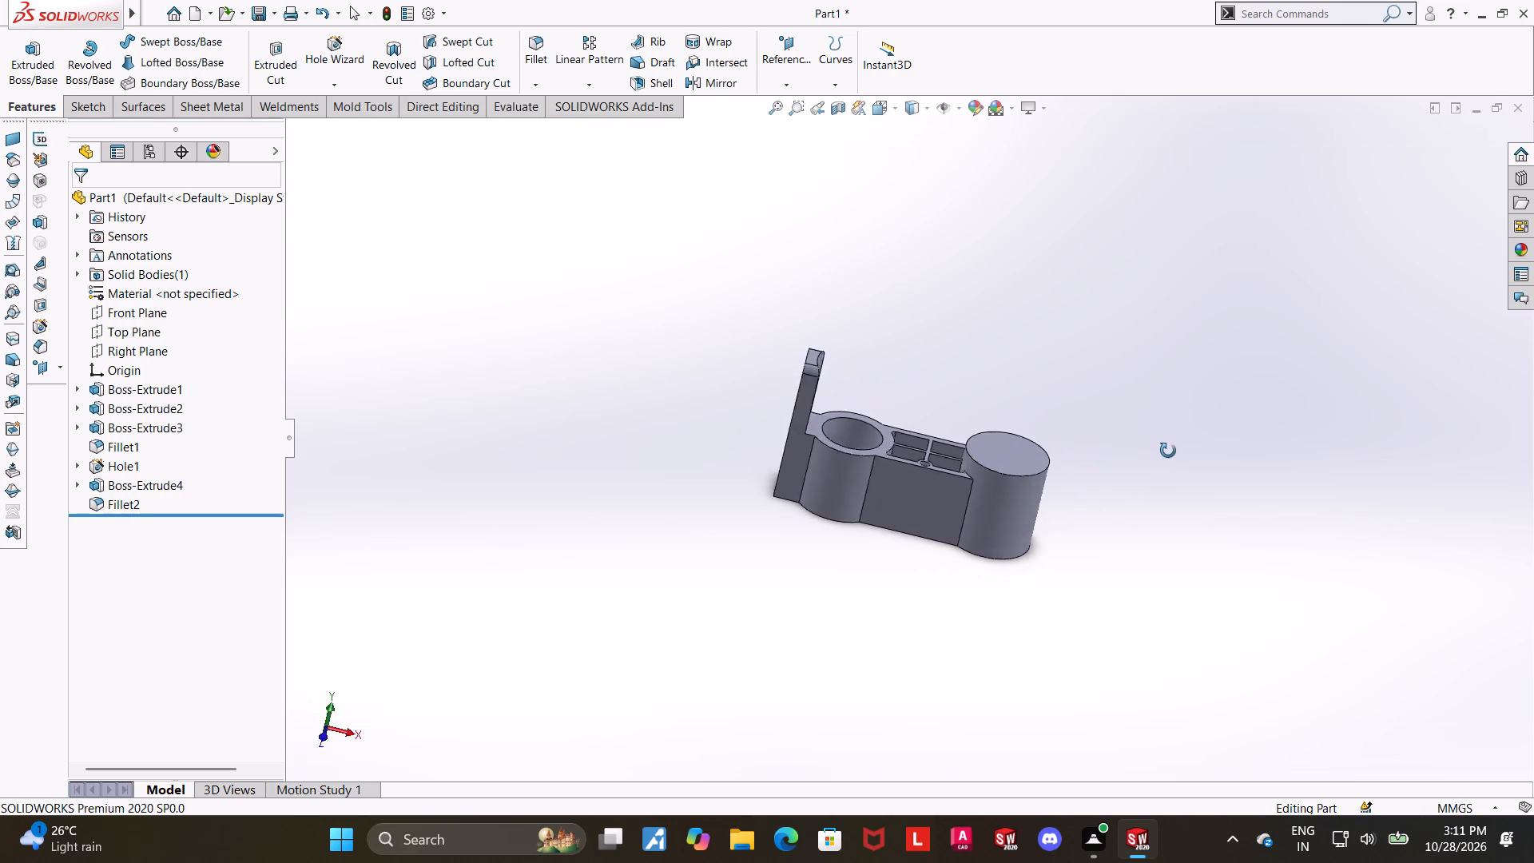
middle_drag(1168, 451, 1150, 451)
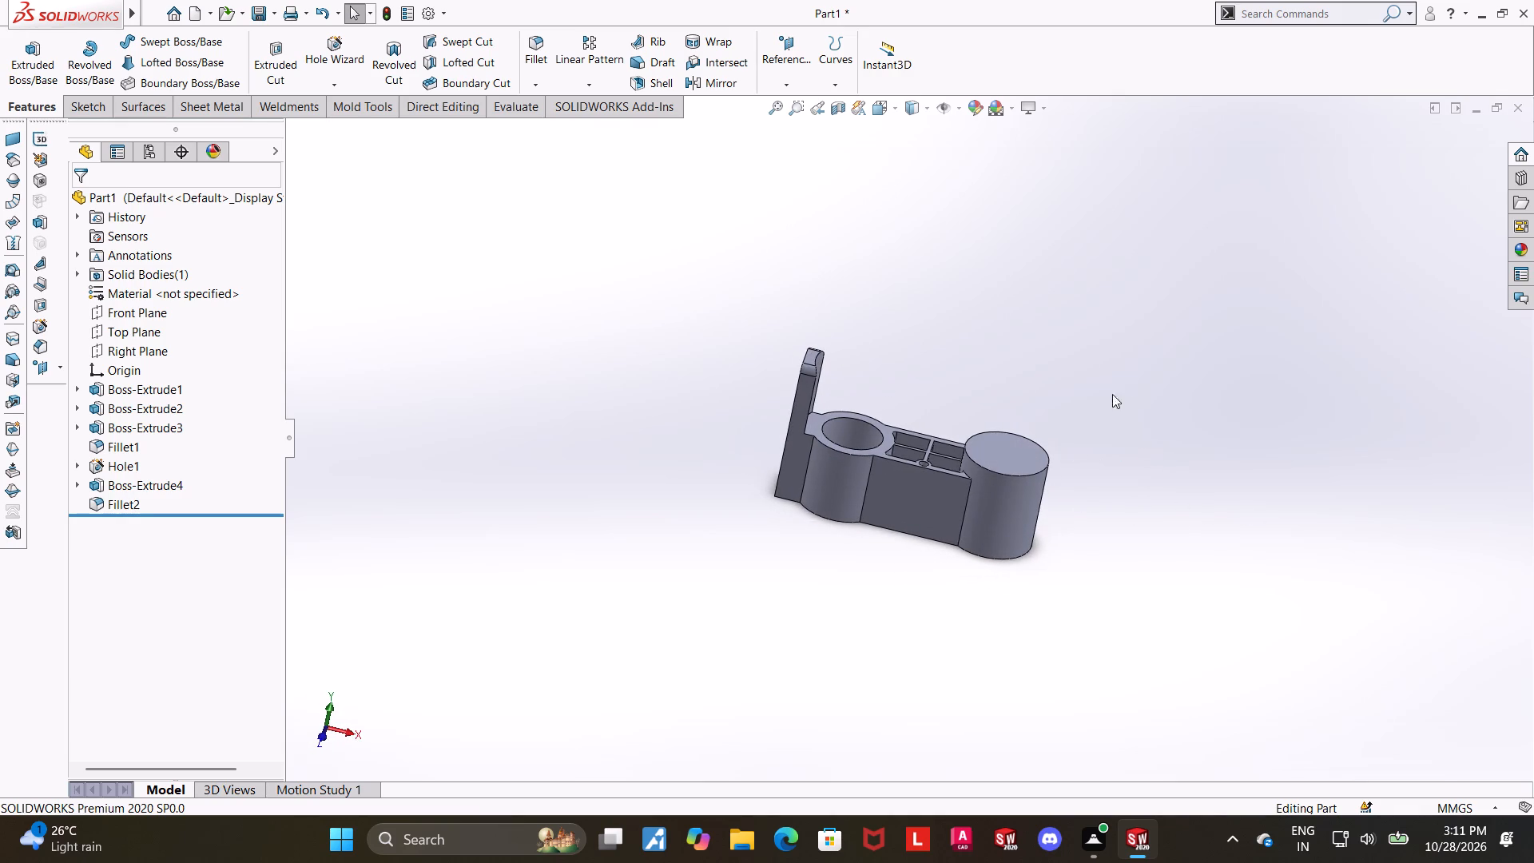
scroll(924, 453, up, 1)
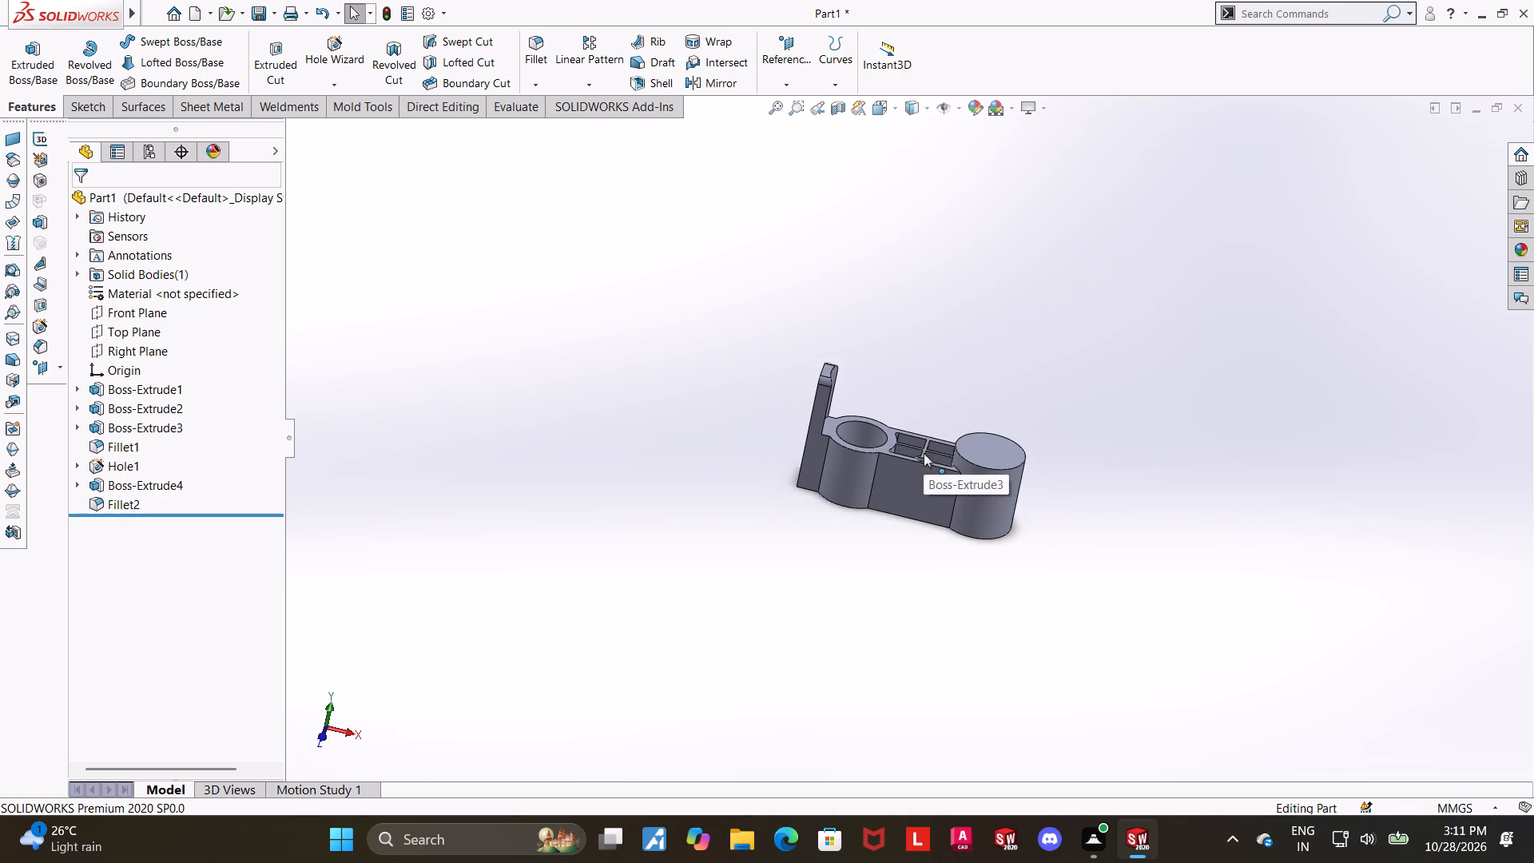
scroll(924, 453, up, 3)
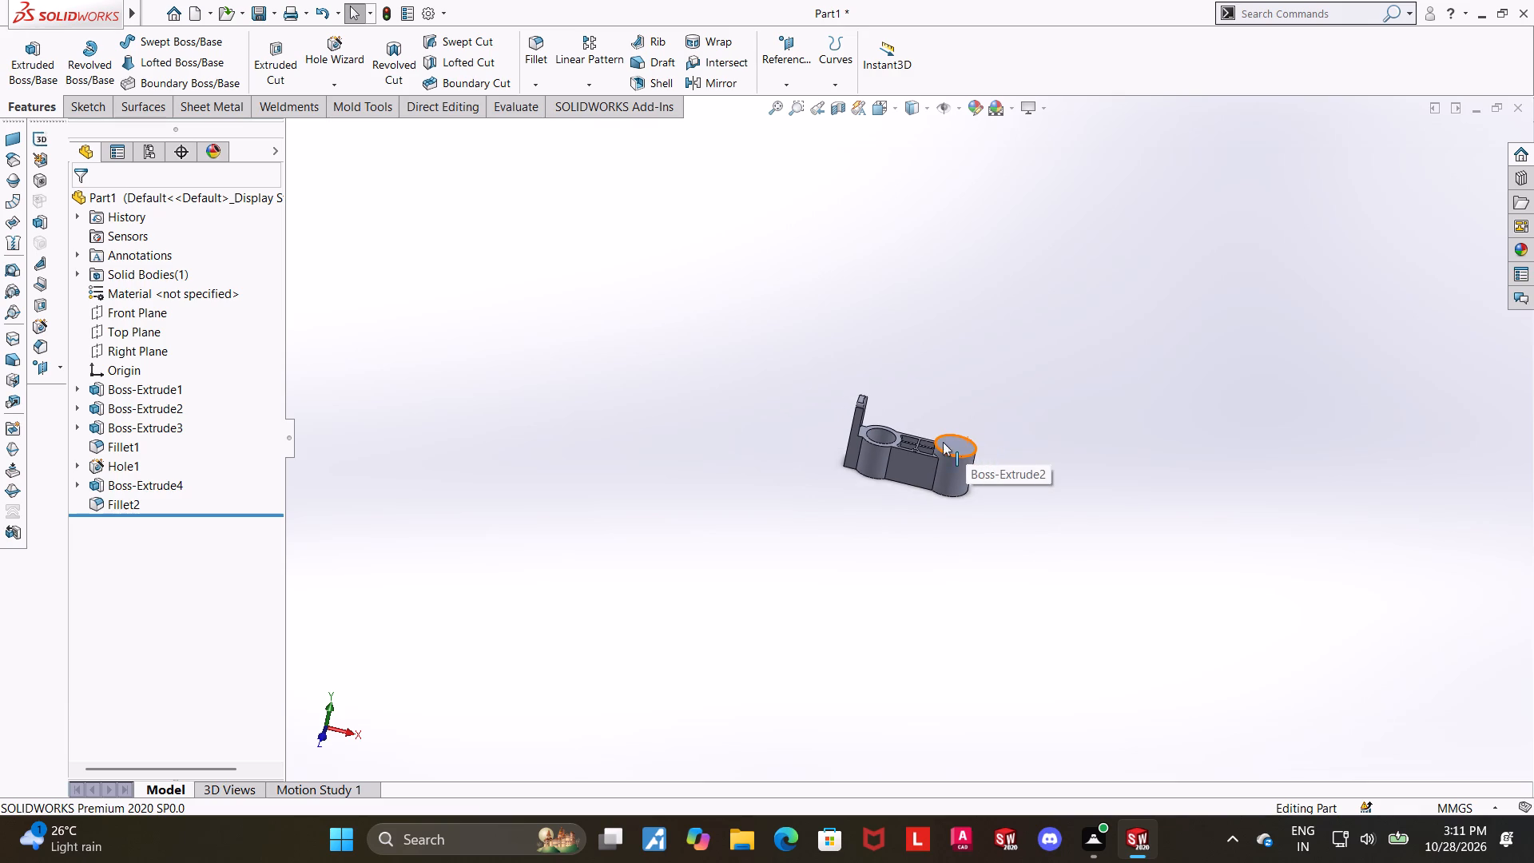
scroll(940, 433, down, 7)
middle_drag(985, 447, 948, 410)
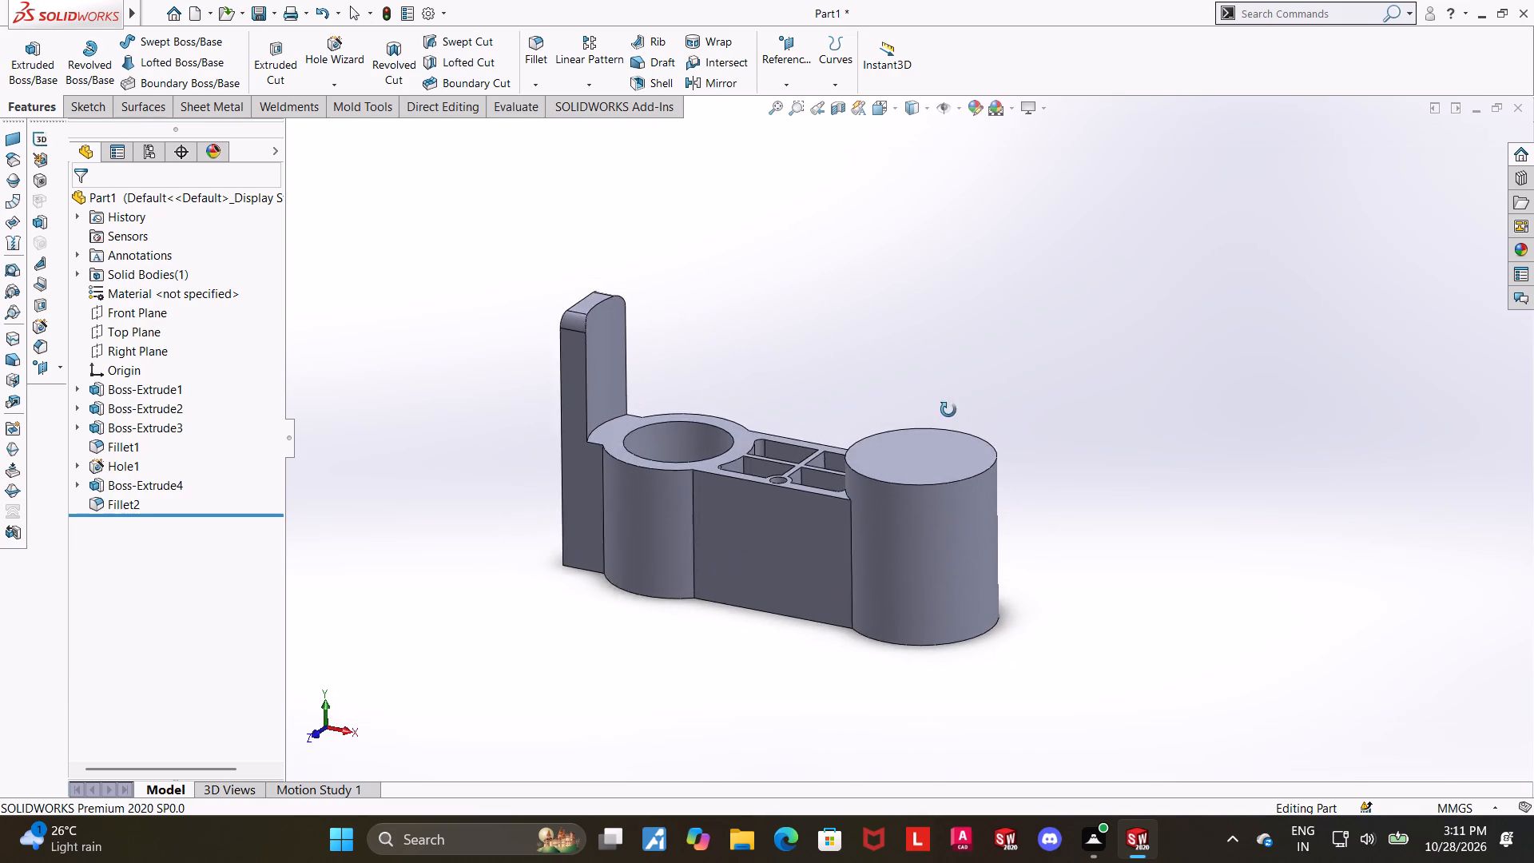
middle_drag(948, 410, 906, 388)
scroll(859, 393, down, 1)
middle_drag(845, 415, 846, 587)
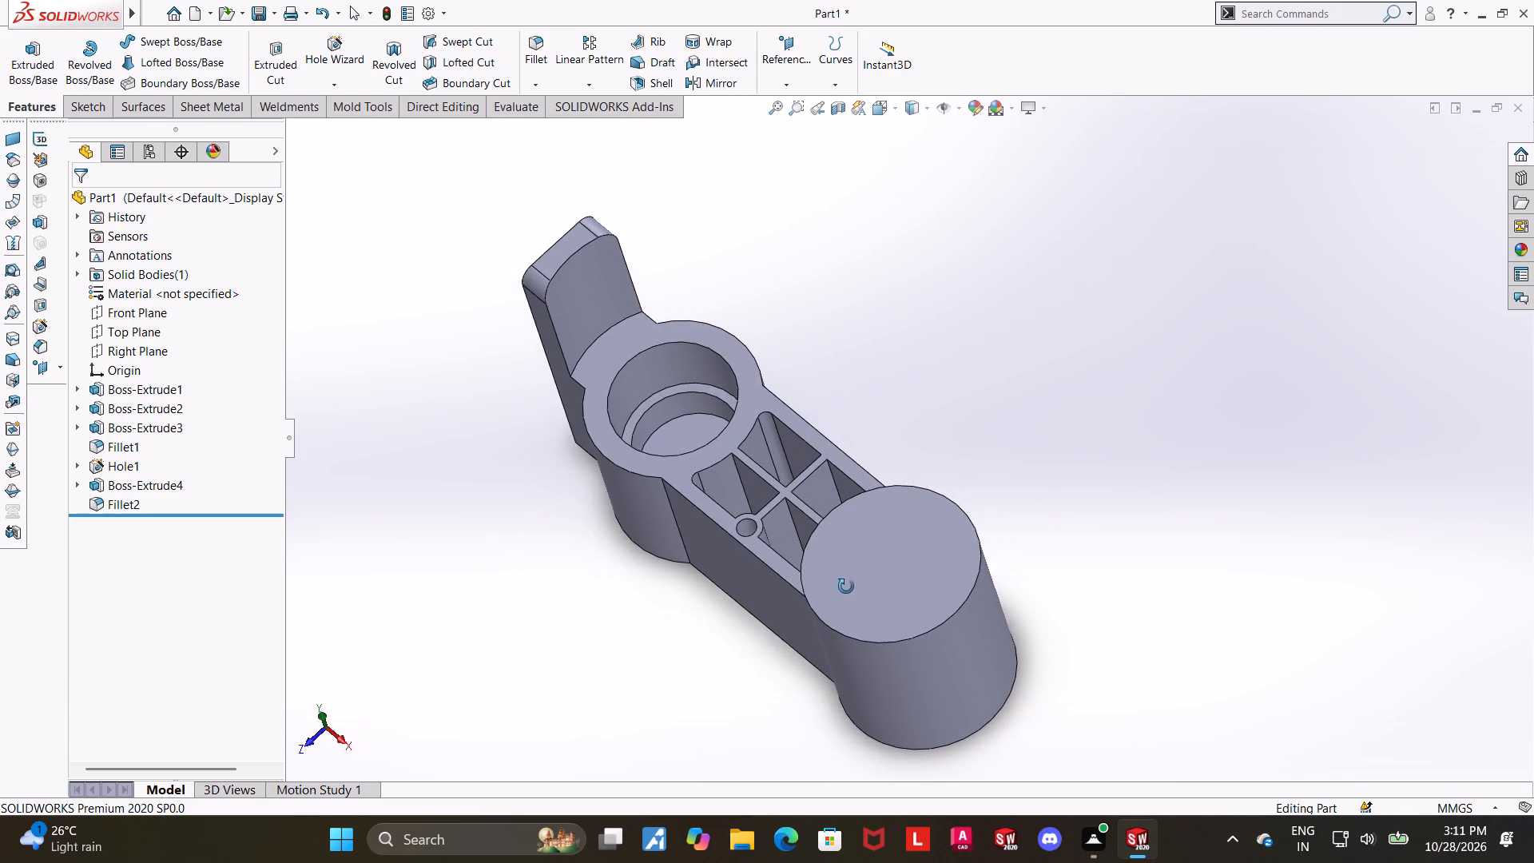
middle_drag(846, 587, 915, 627)
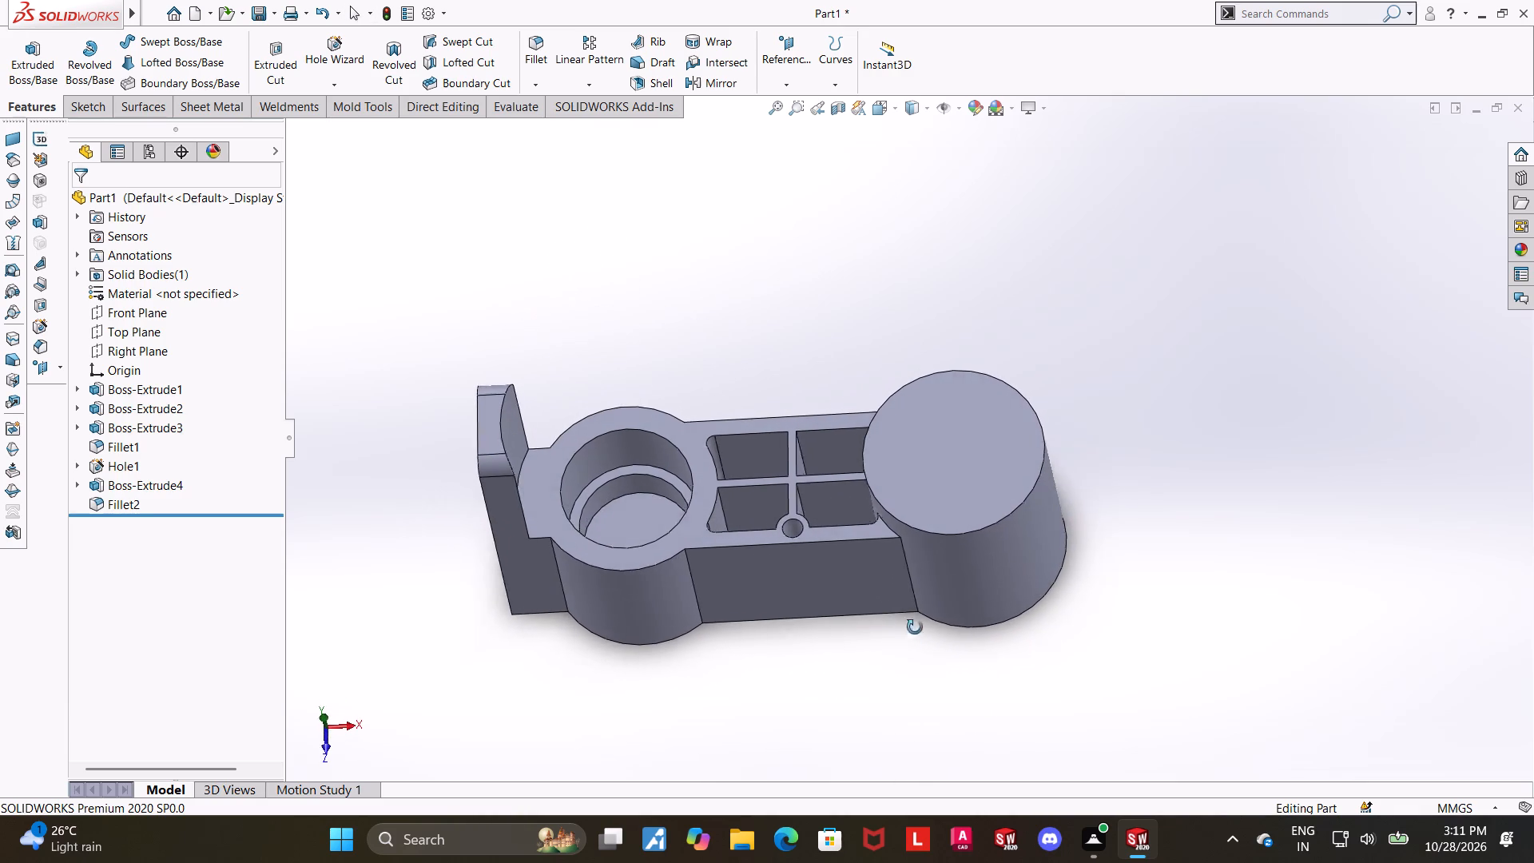
middle_drag(915, 627, 916, 615)
scroll(916, 615, down, 1)
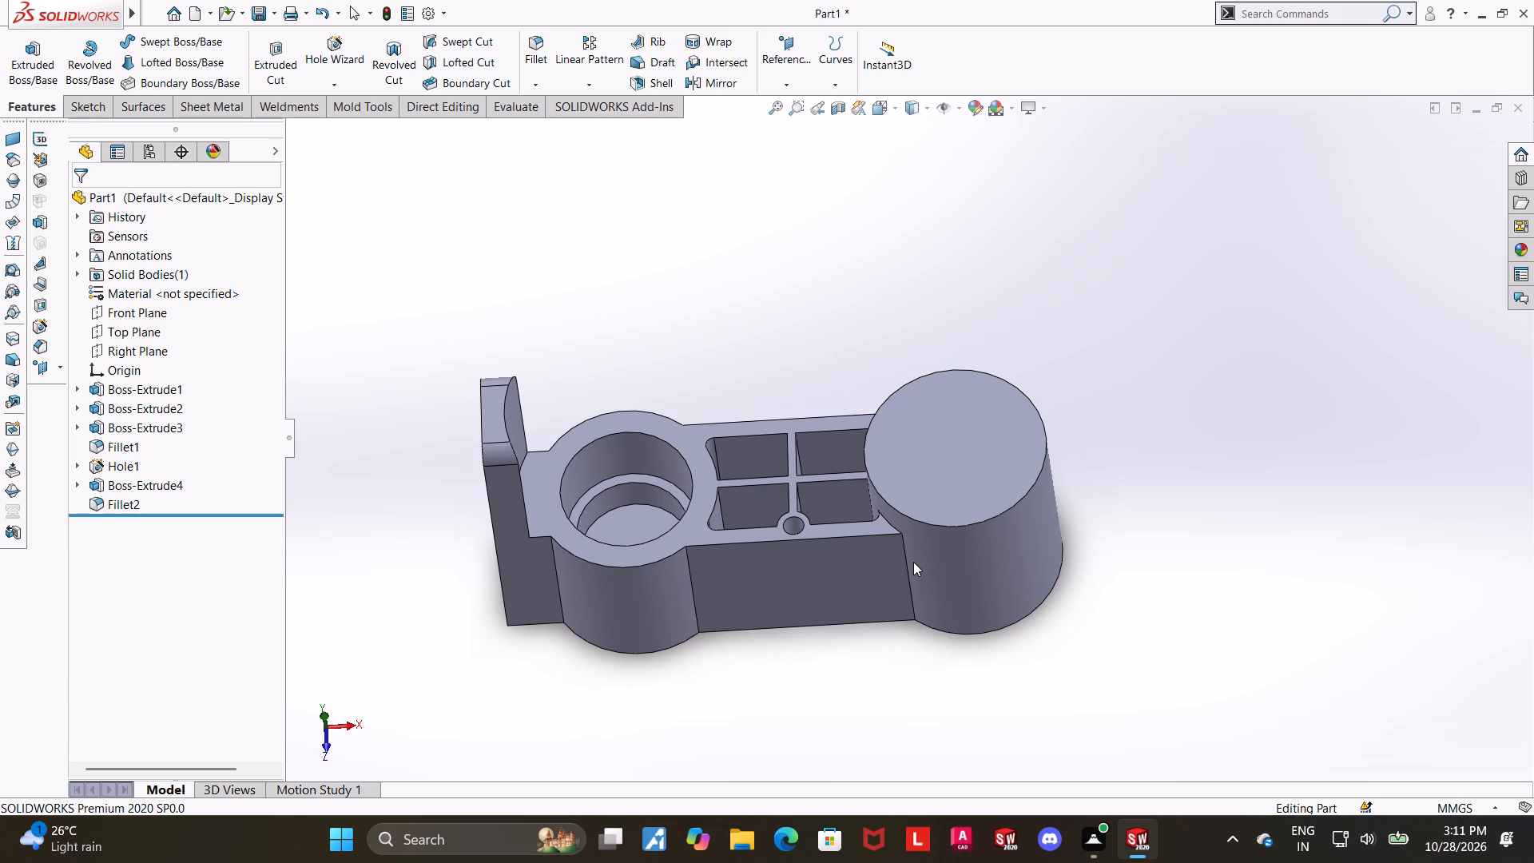
scroll(892, 459, down, 2)
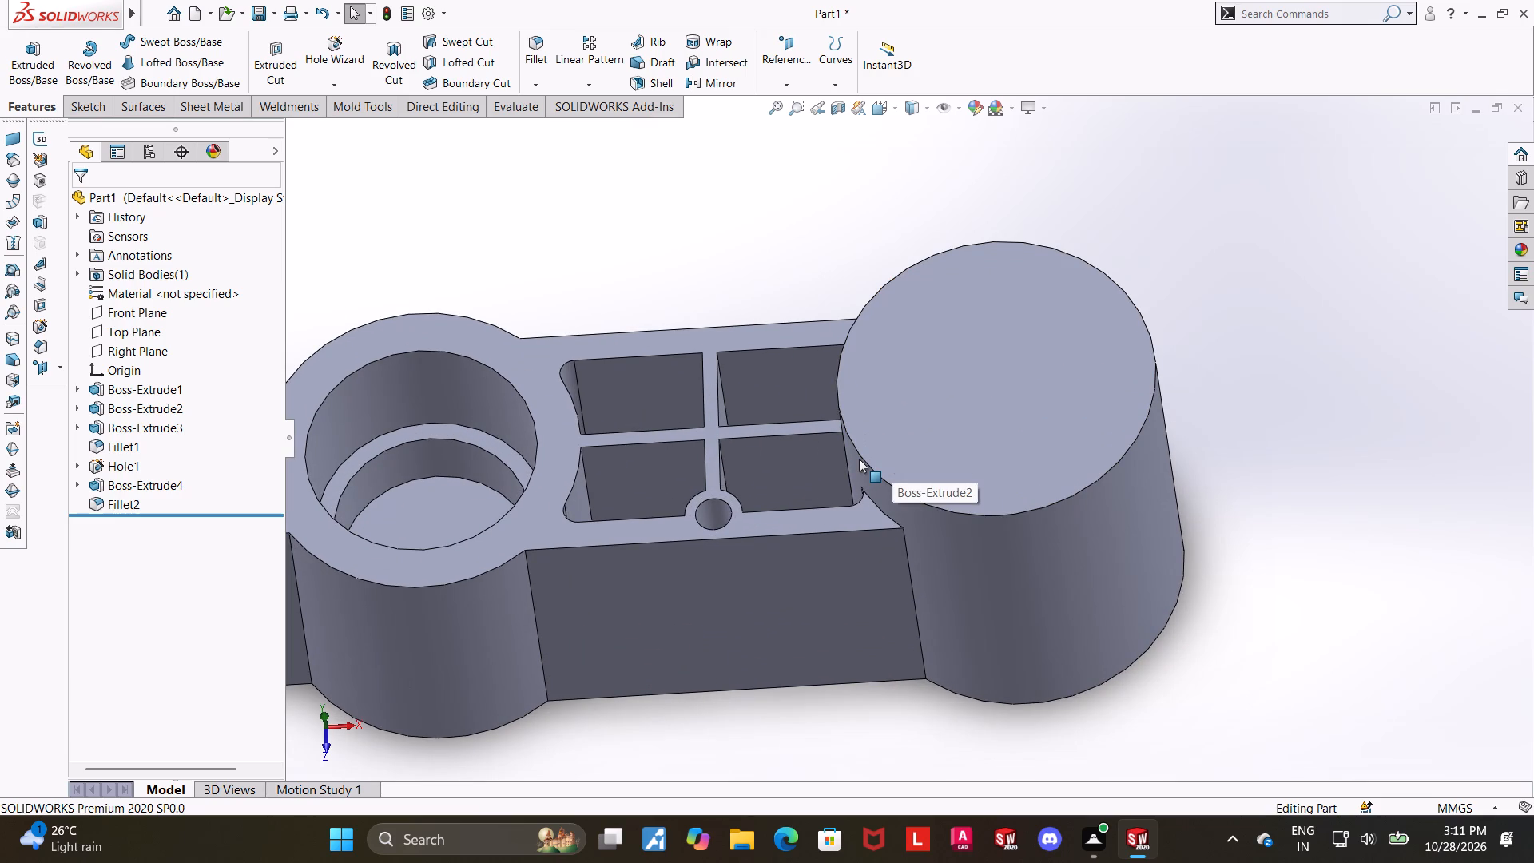
scroll(789, 421, down, 1)
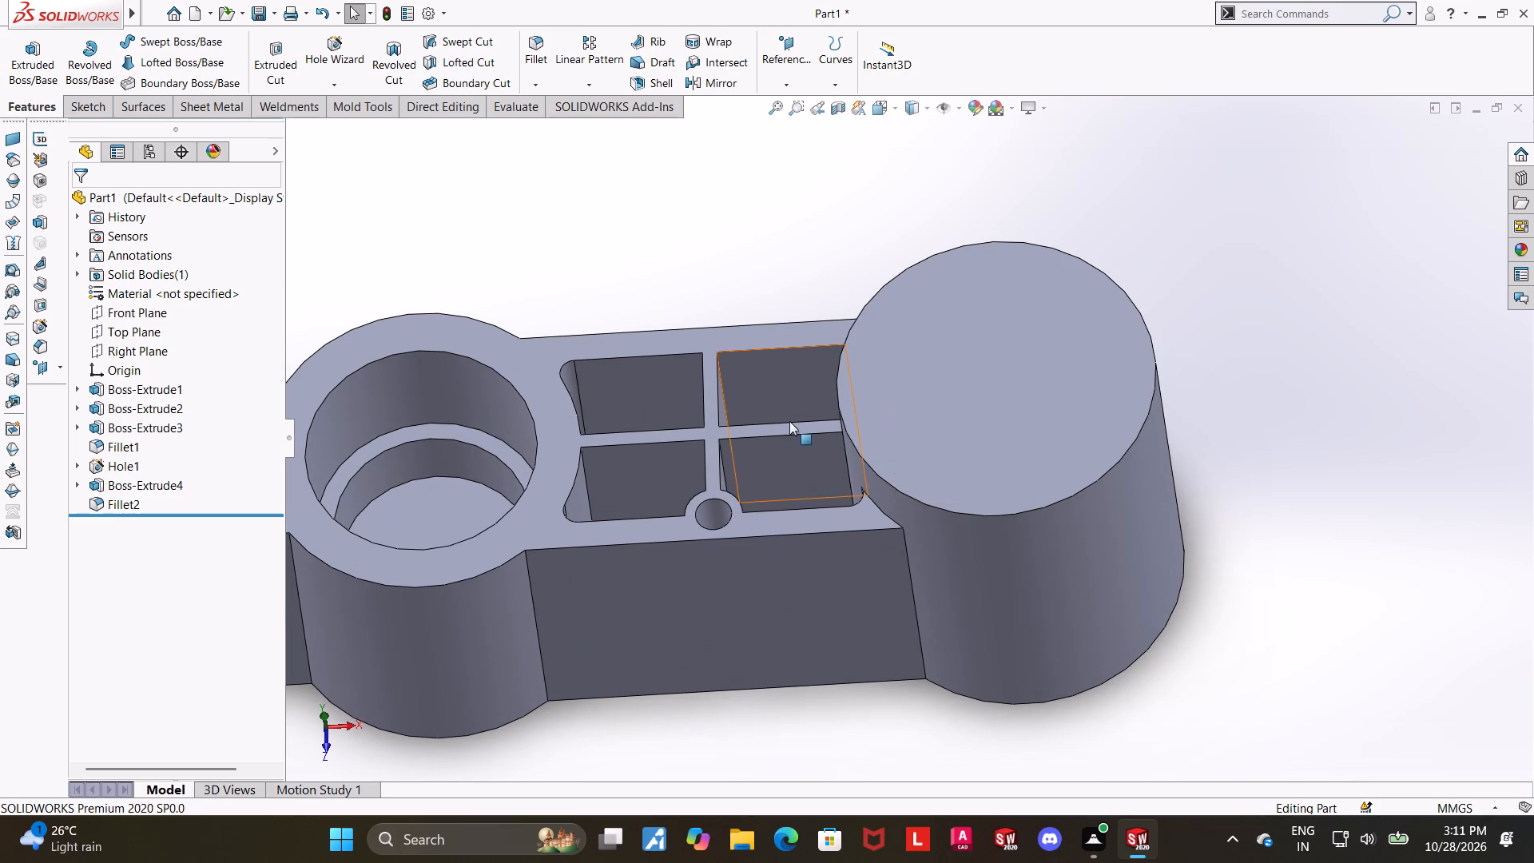
middle_drag(749, 435, 765, 469)
scroll(764, 465, down, 2)
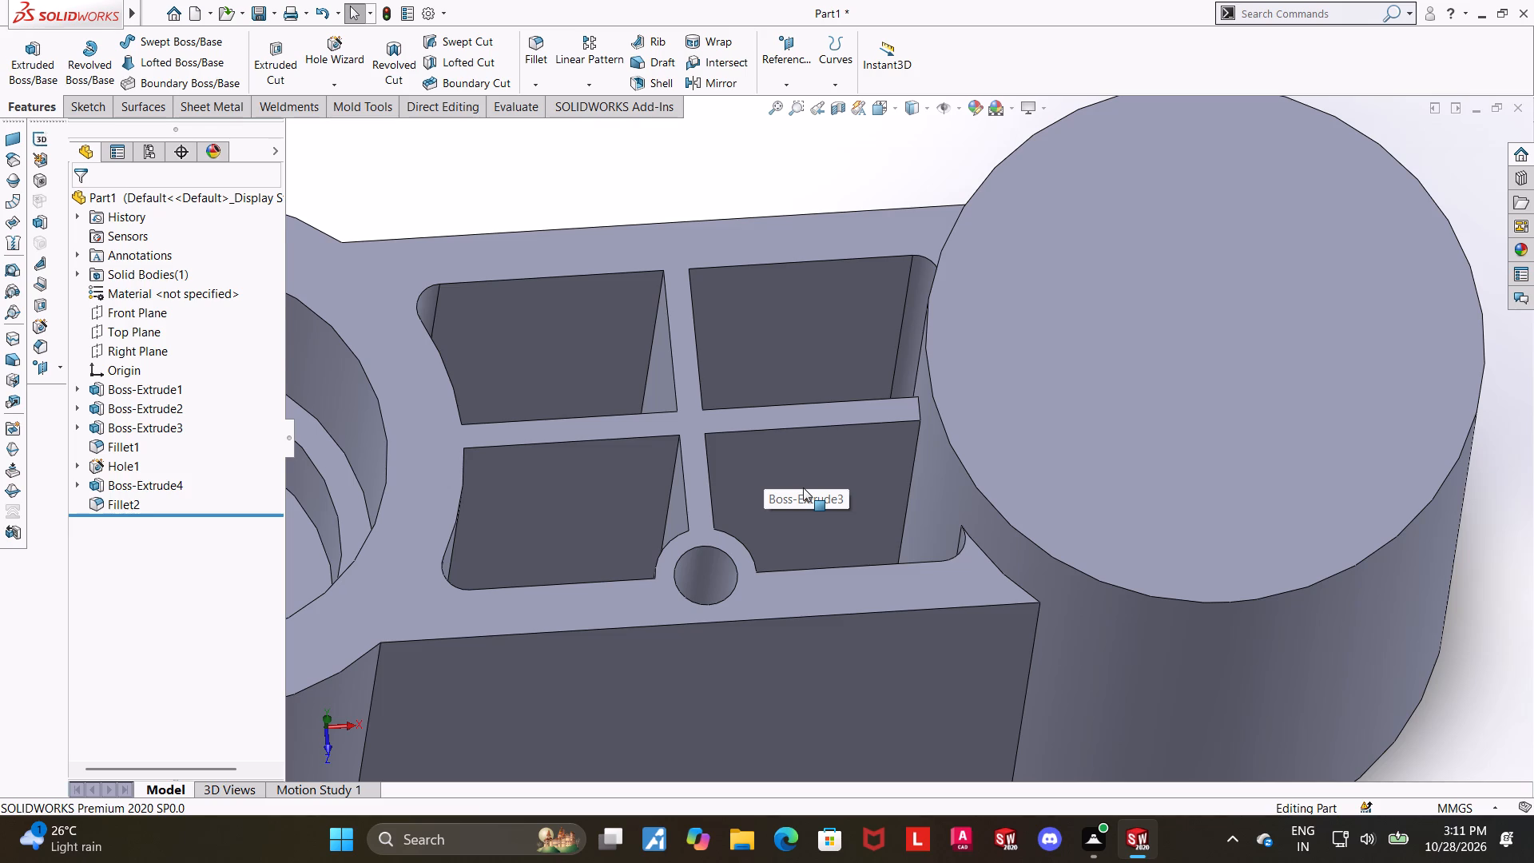
scroll(803, 487, up, 1)
scroll(760, 483, down, 1)
scroll(759, 492, up, 2)
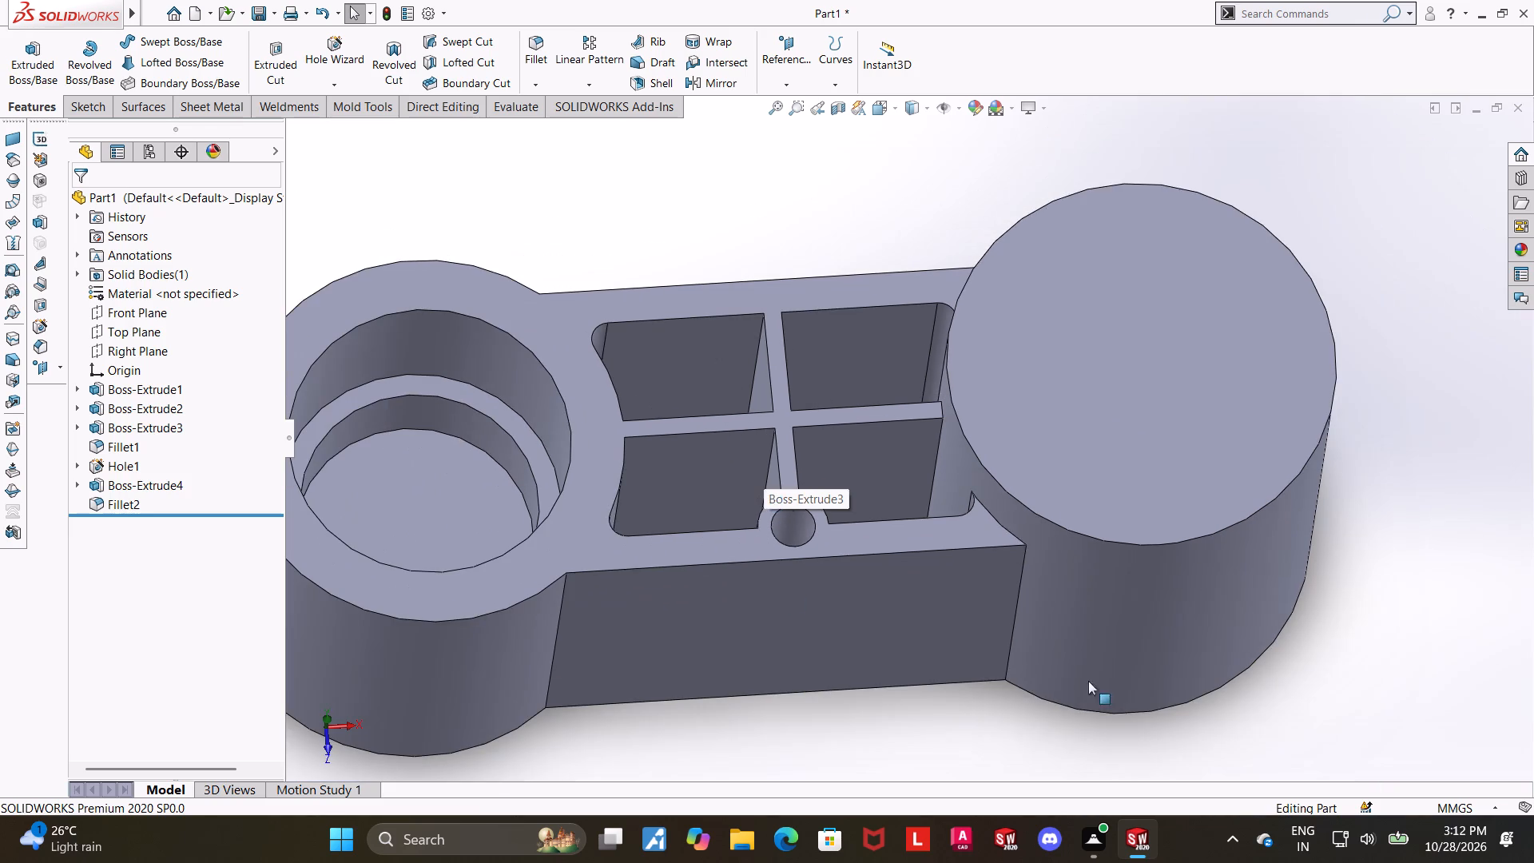
middle_drag(1083, 661, 1075, 684)
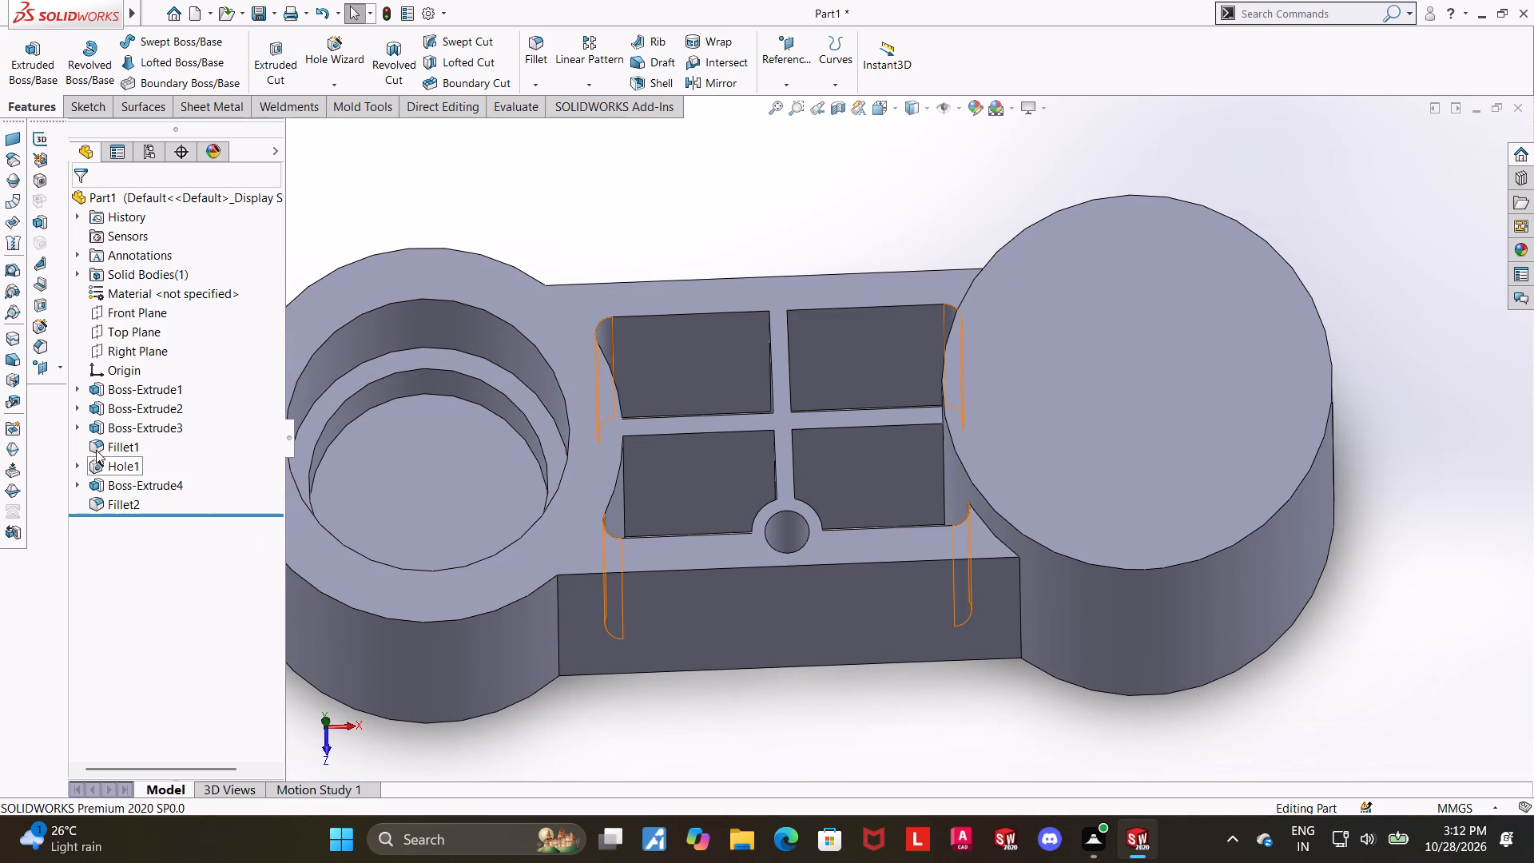
Edit the existing 2 mm pocket-corner fillet to also include the four vertical inner edges where the two ribs cross.
click(96, 450)
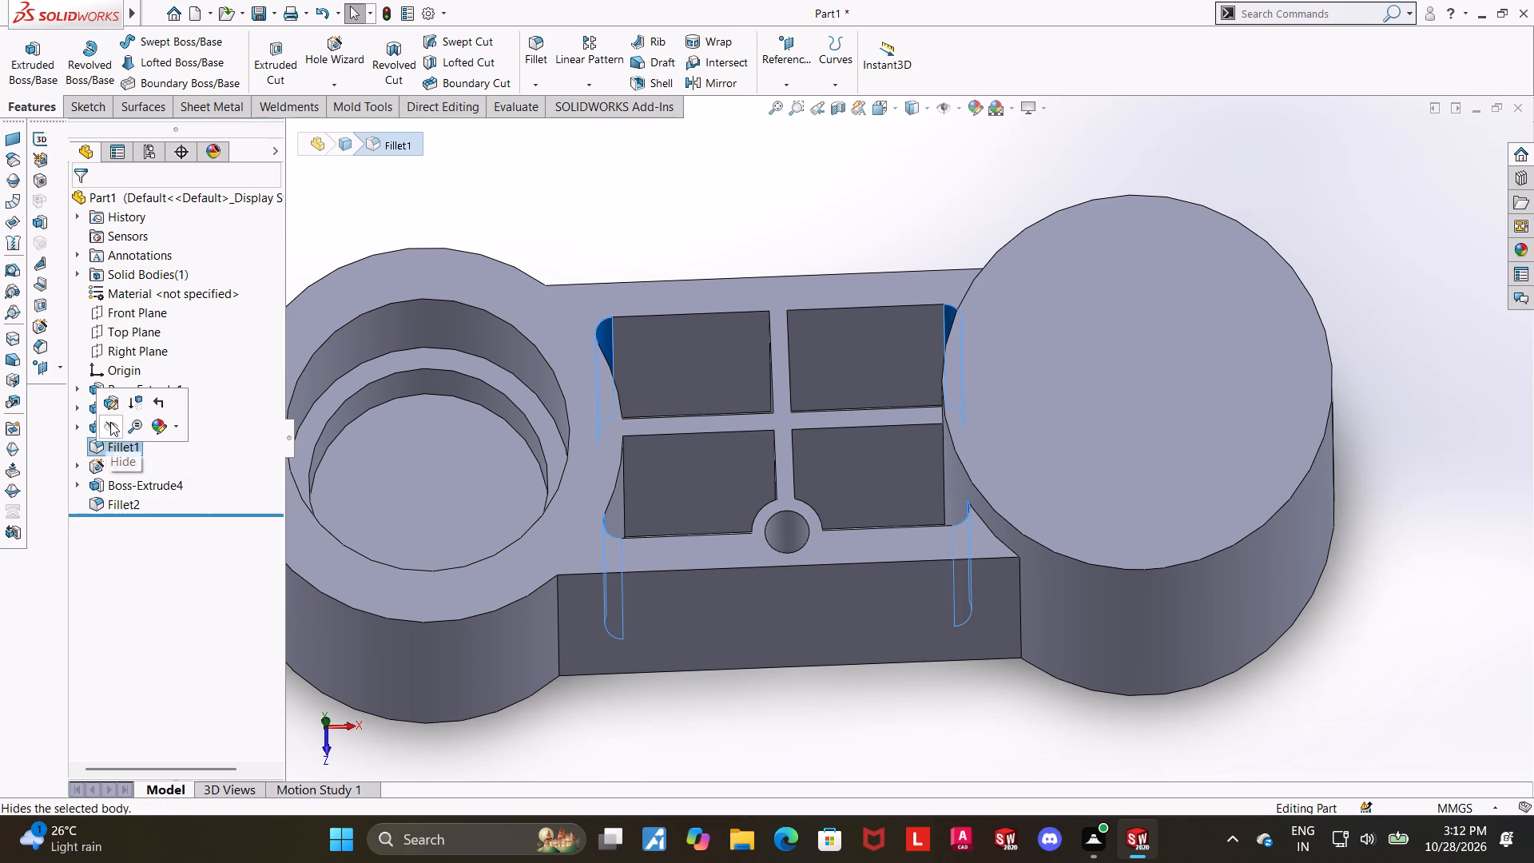
click(111, 412)
middle_drag(752, 462, 773, 403)
click(787, 426)
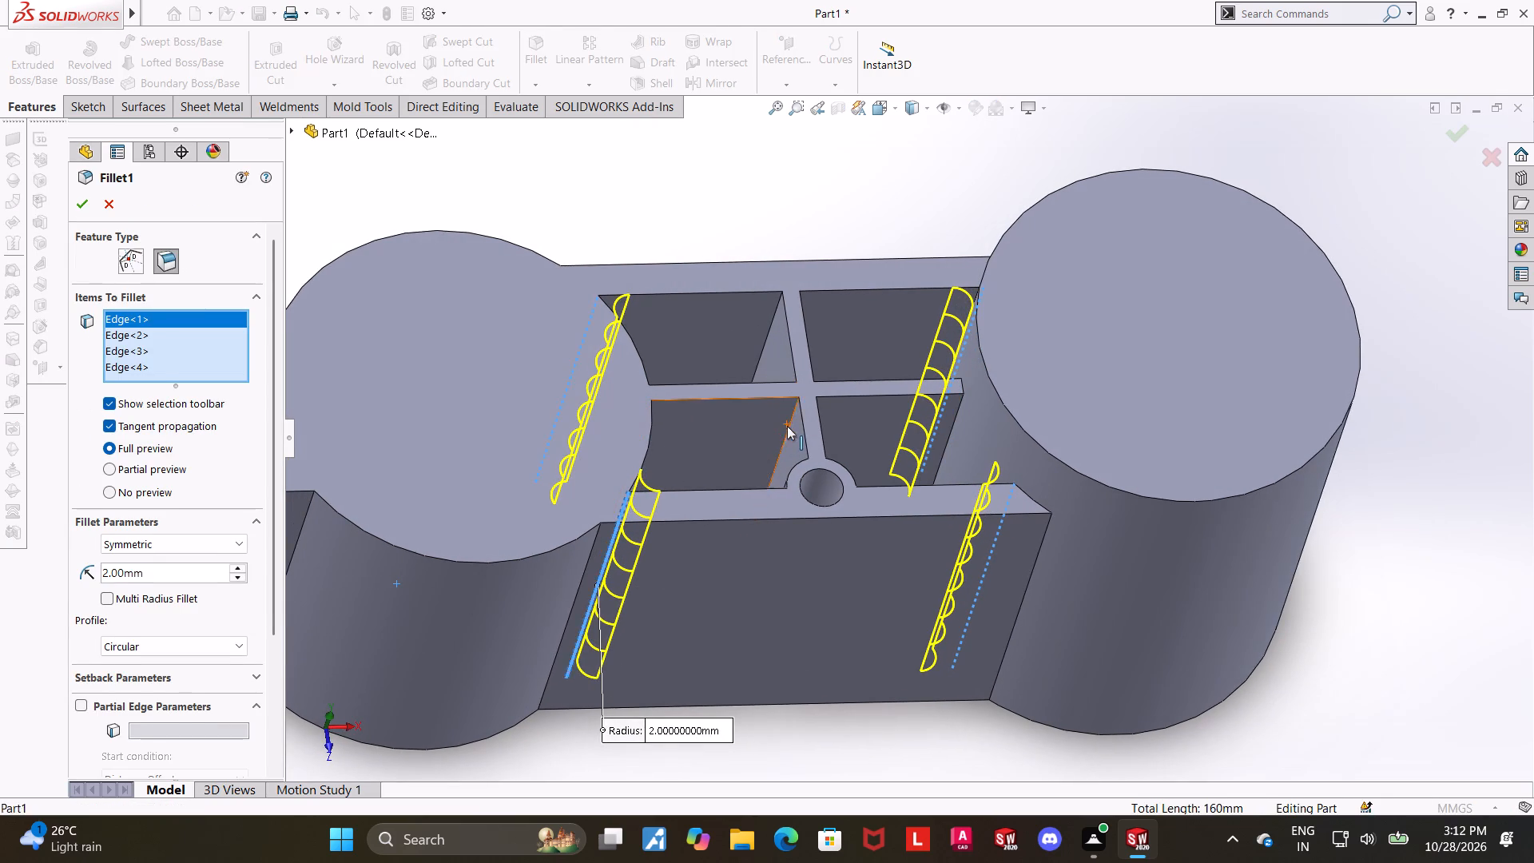
middle_drag(823, 373, 824, 536)
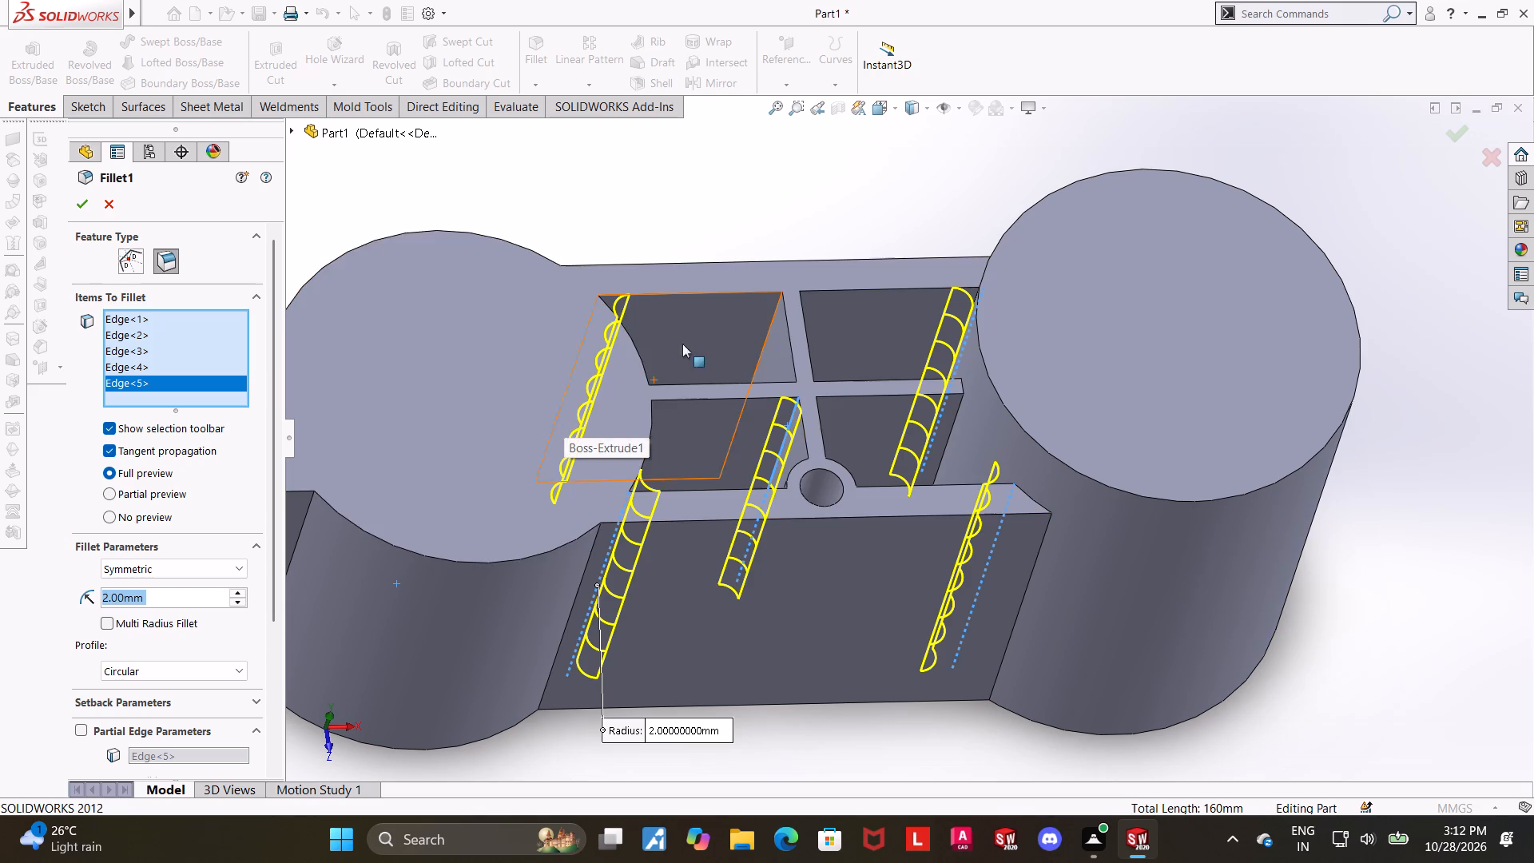
scroll(669, 364, down, 2)
middle_drag(880, 416, 779, 398)
scroll(907, 428, up, 1)
middle_drag(908, 428, 972, 468)
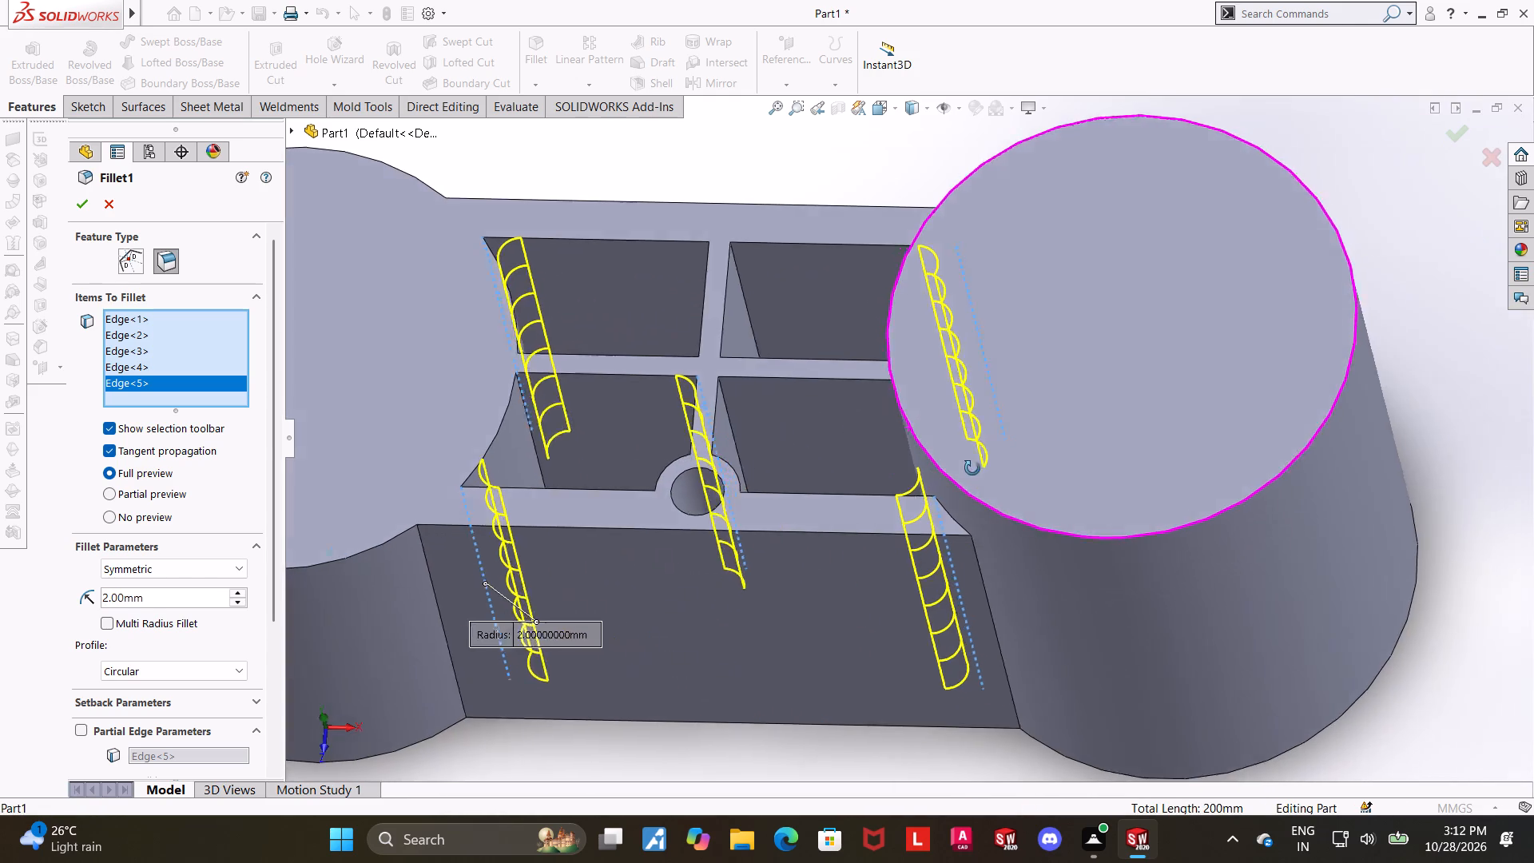
middle_drag(972, 468, 967, 462)
click(739, 420)
middle_drag(756, 369, 765, 531)
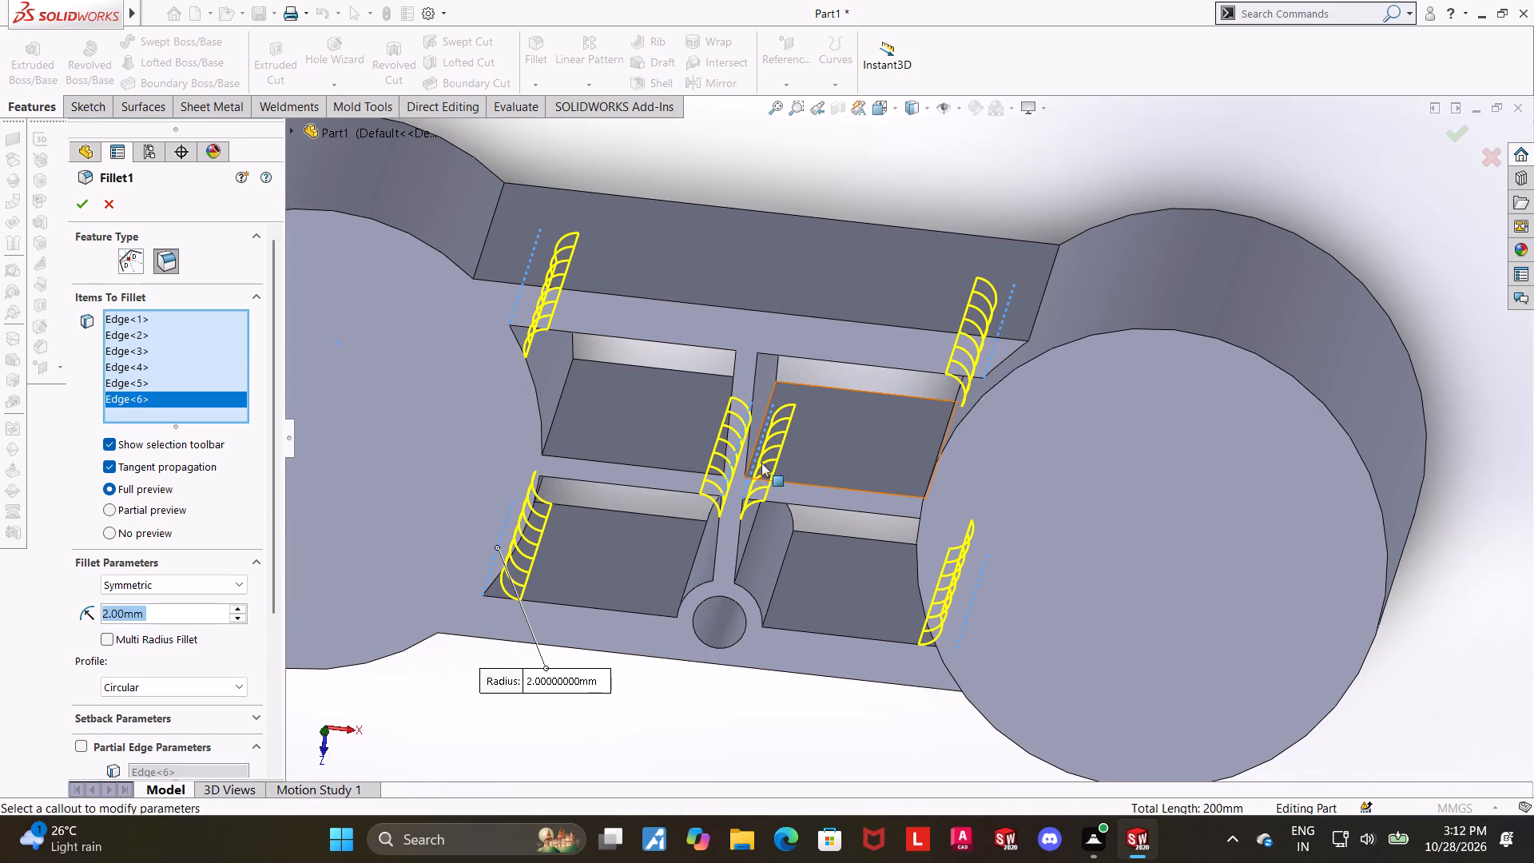
click(757, 443)
middle_drag(761, 434, 810, 448)
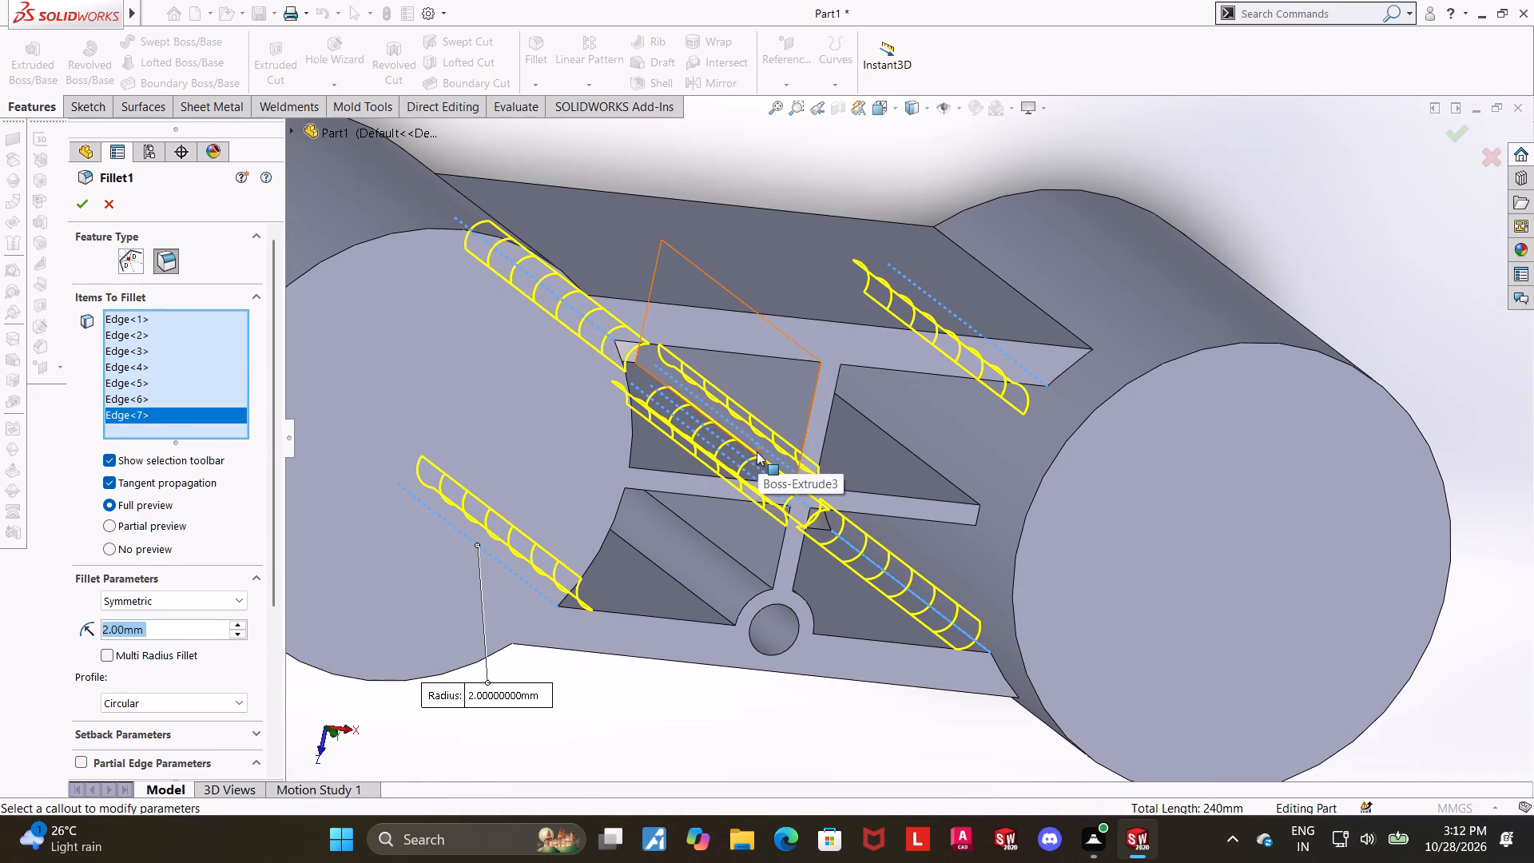
click(755, 452)
click(70, 207)
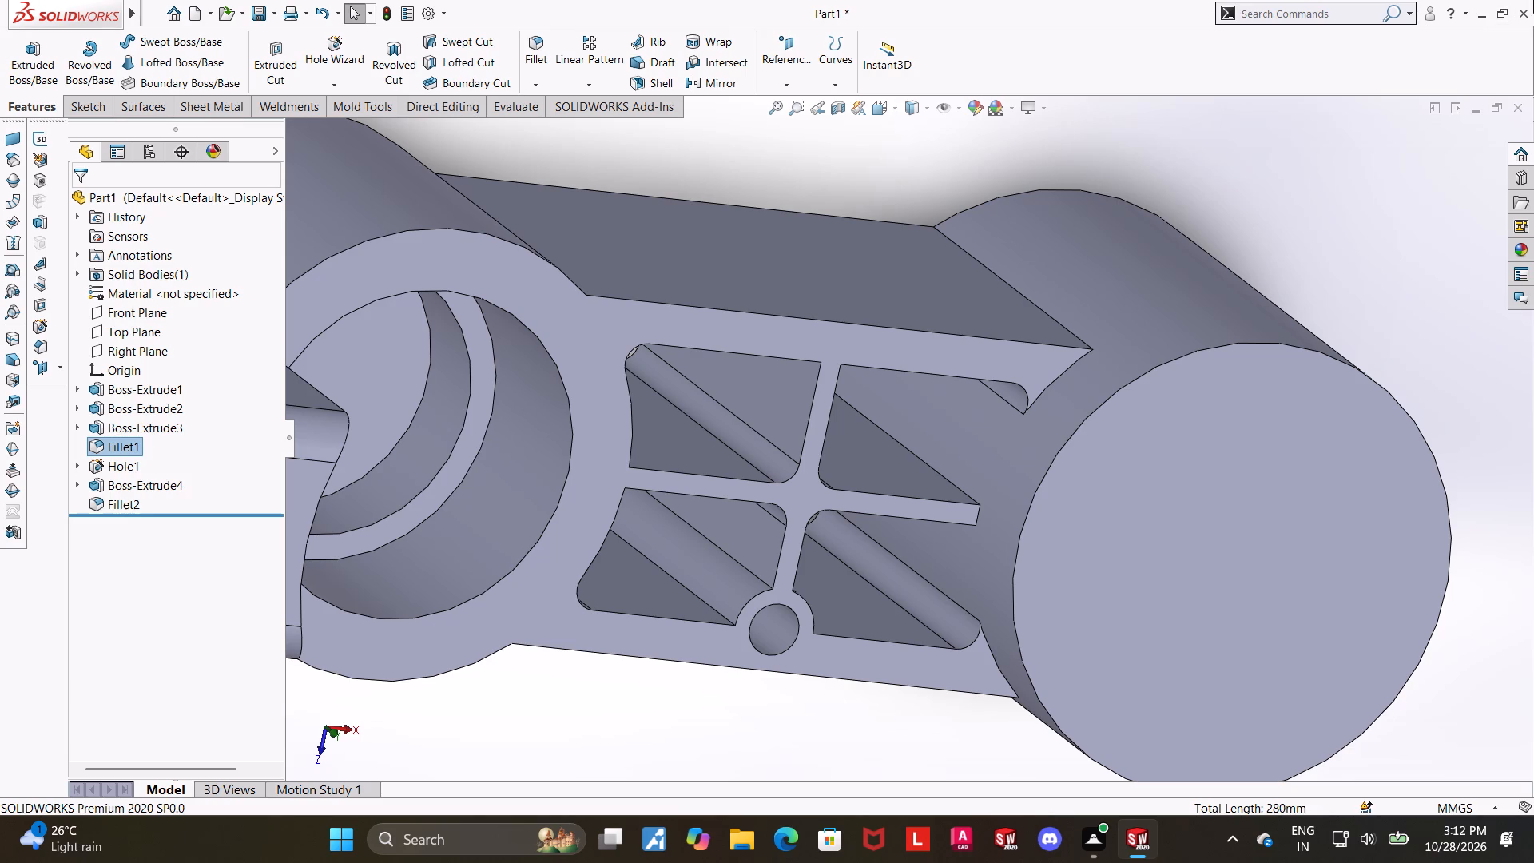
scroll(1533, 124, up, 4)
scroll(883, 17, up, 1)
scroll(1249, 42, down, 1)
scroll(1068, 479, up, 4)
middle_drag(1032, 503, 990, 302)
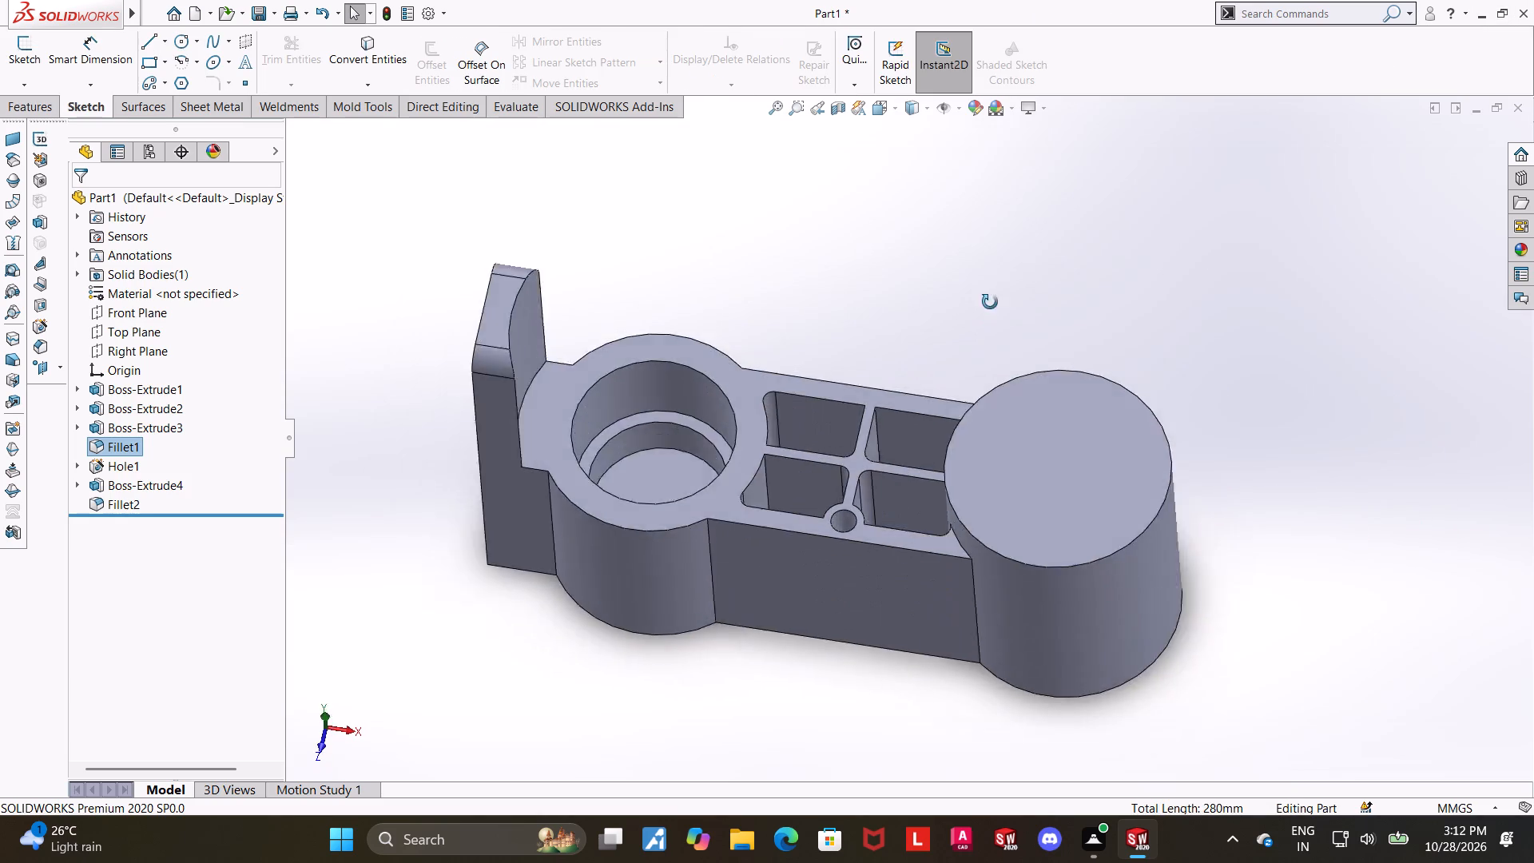
Examine the whole part from several standard and free orientations, including the bosses, rib pockets and upright tab.
middle_drag(990, 302, 1035, 276)
click(18, 105)
middle_drag(849, 515, 867, 509)
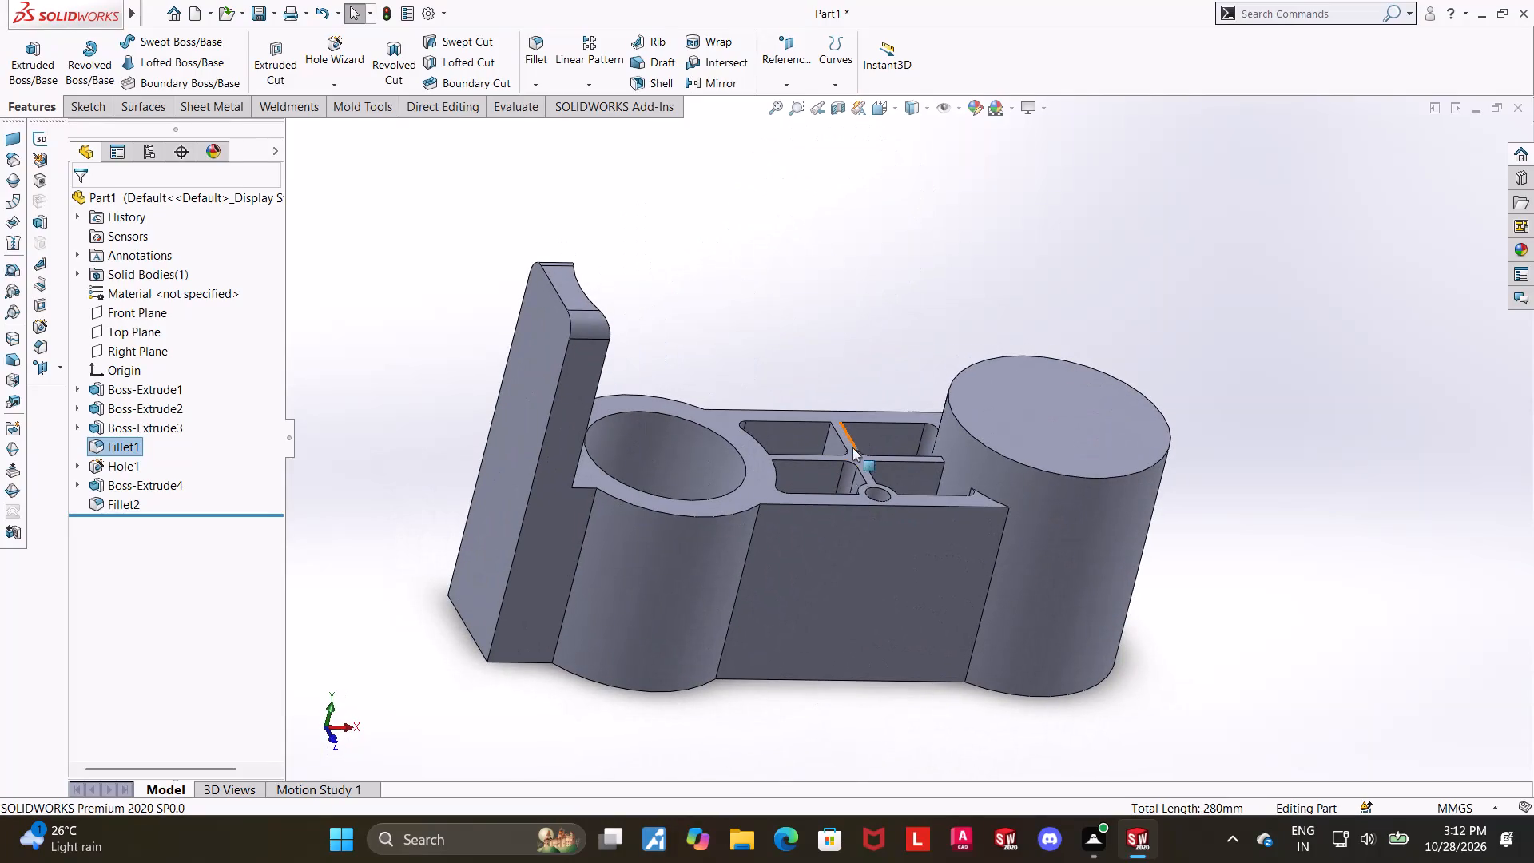
click(872, 110)
click(667, 464)
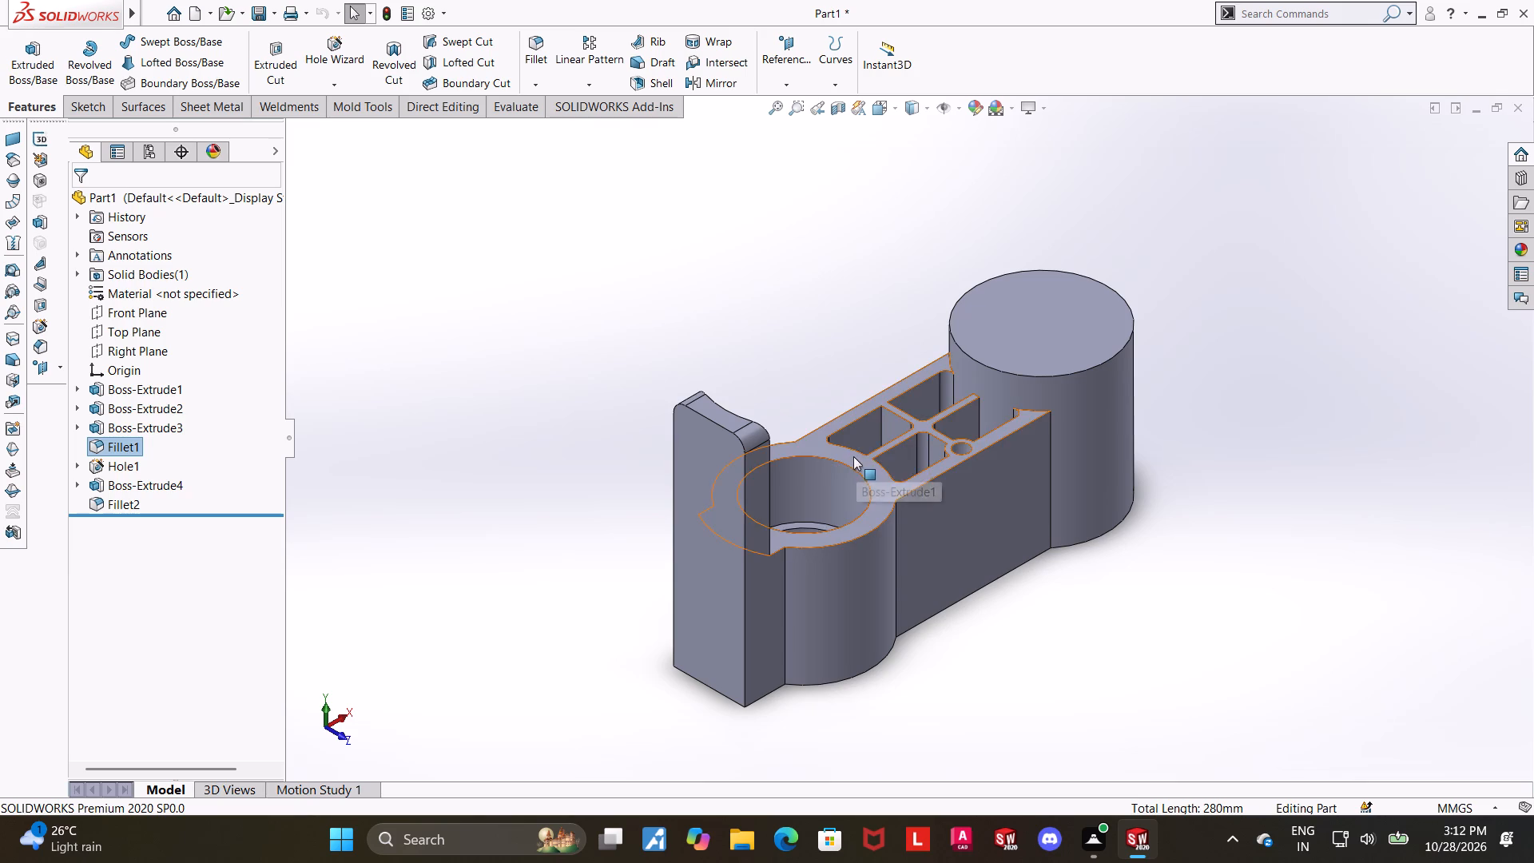
middle_drag(824, 466, 1007, 431)
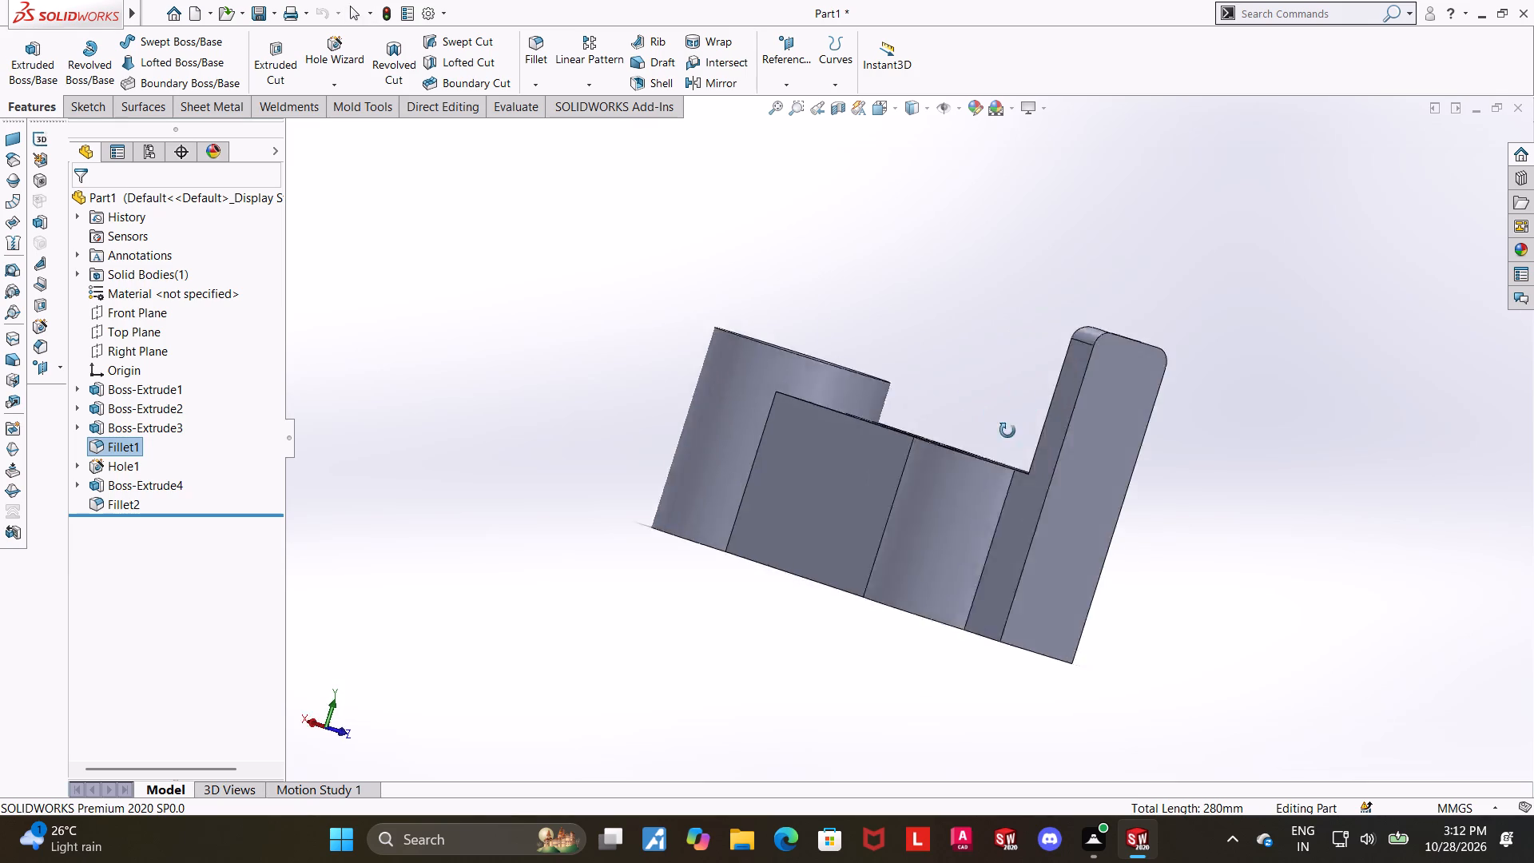
middle_drag(1007, 431, 1095, 577)
middle_drag(1056, 582, 1145, 617)
click(882, 105)
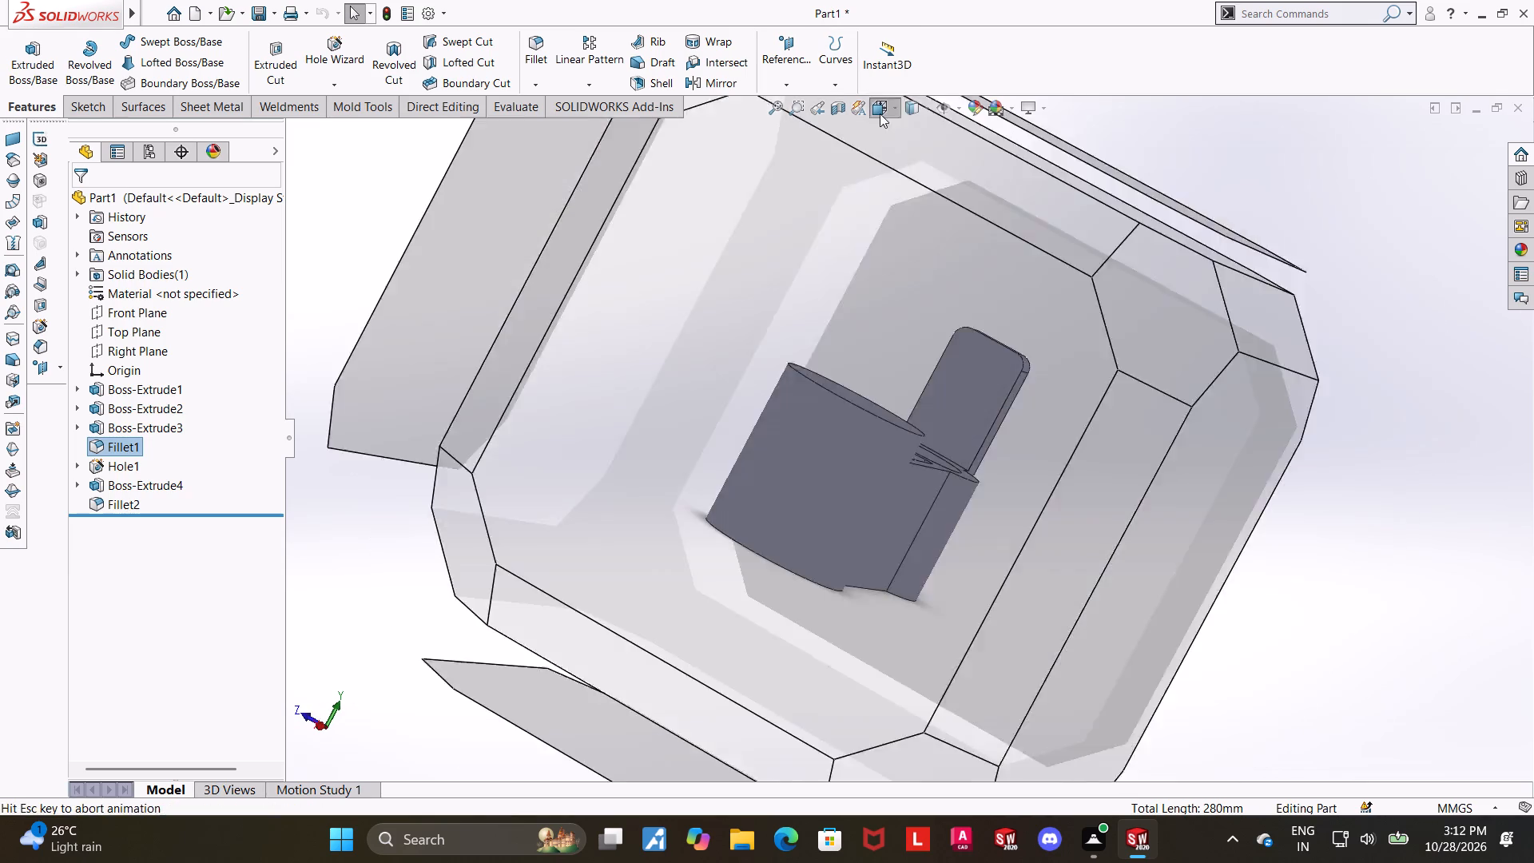
click(845, 486)
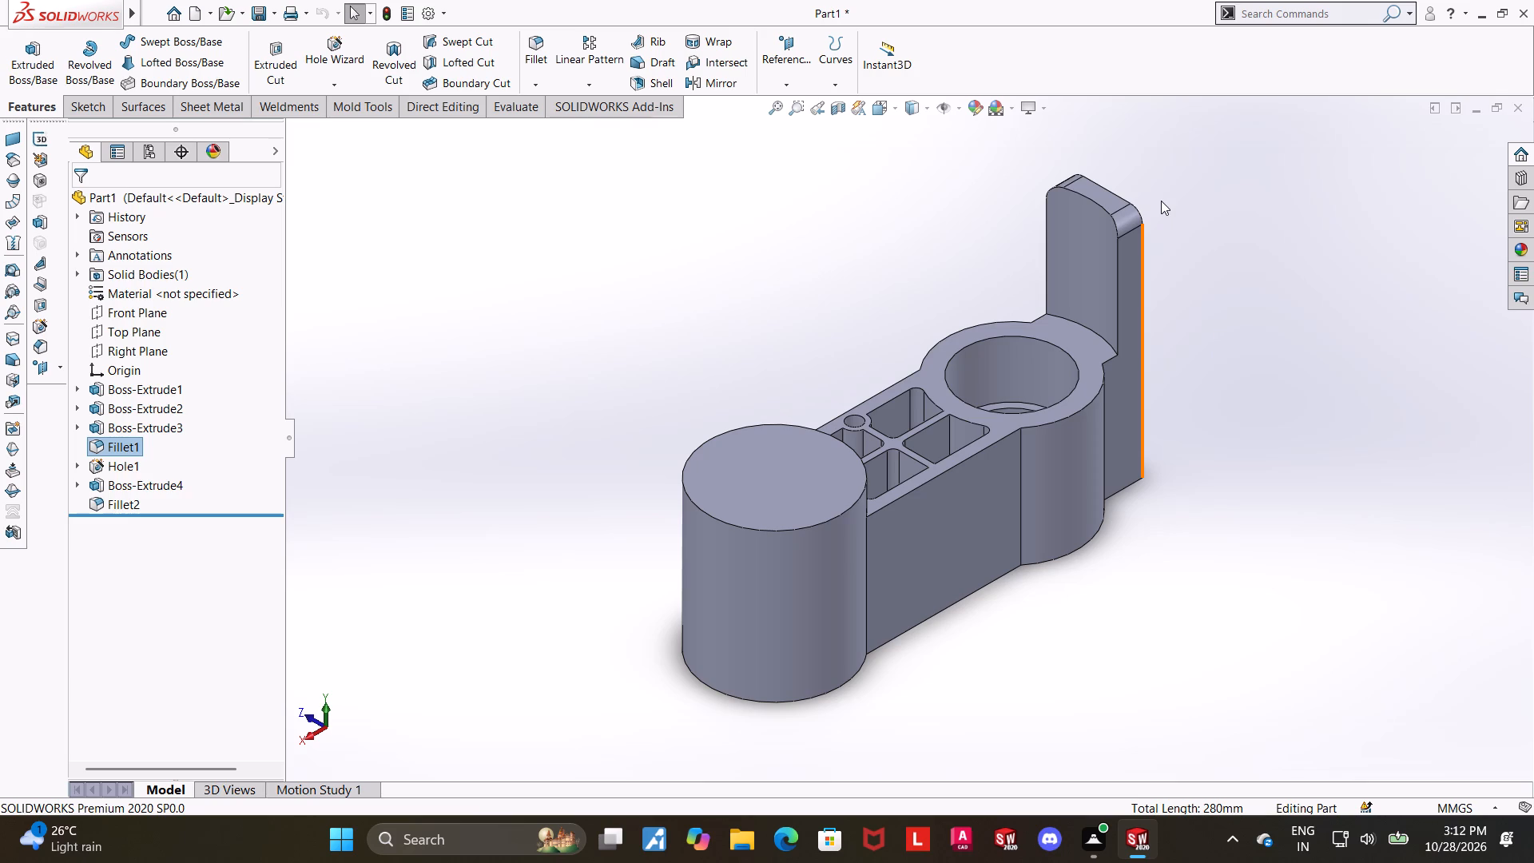
scroll(1161, 201, down, 1)
scroll(1154, 225, up, 1)
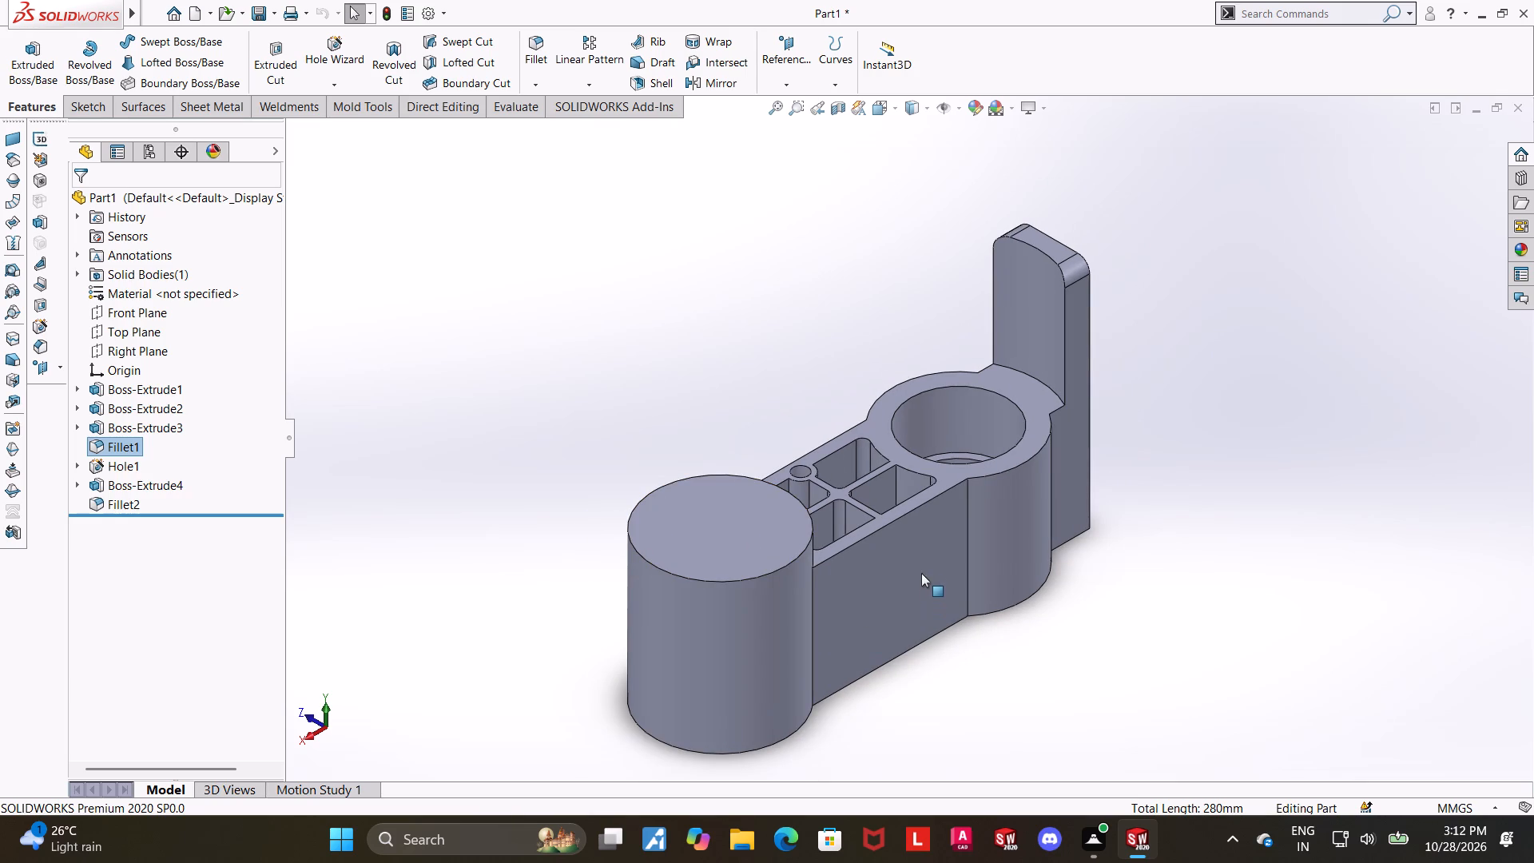
scroll(909, 527, down, 4)
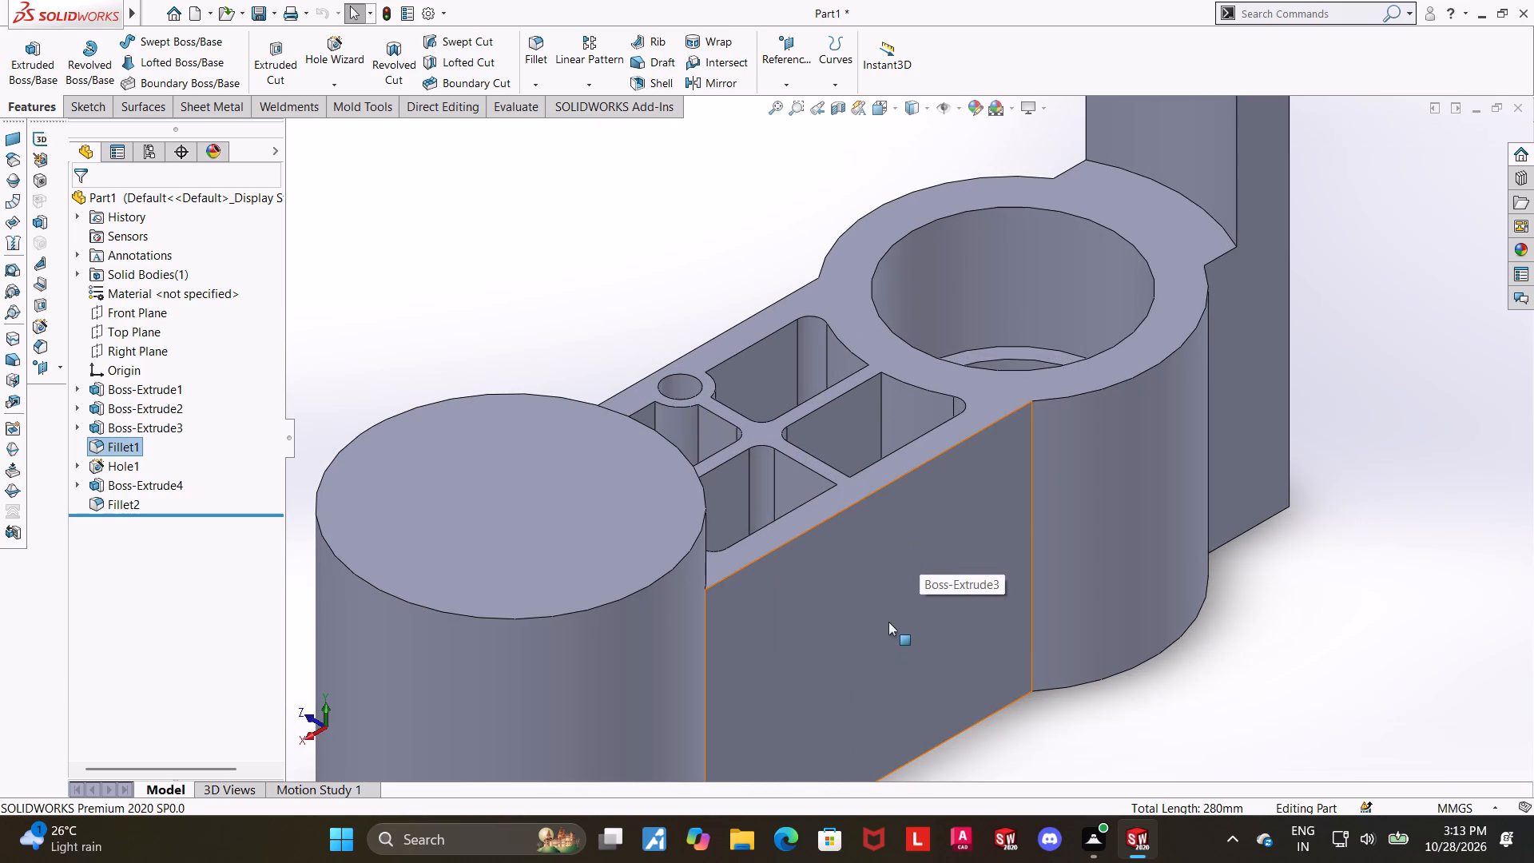
scroll(760, 506, down, 3)
scroll(1120, 674, up, 6)
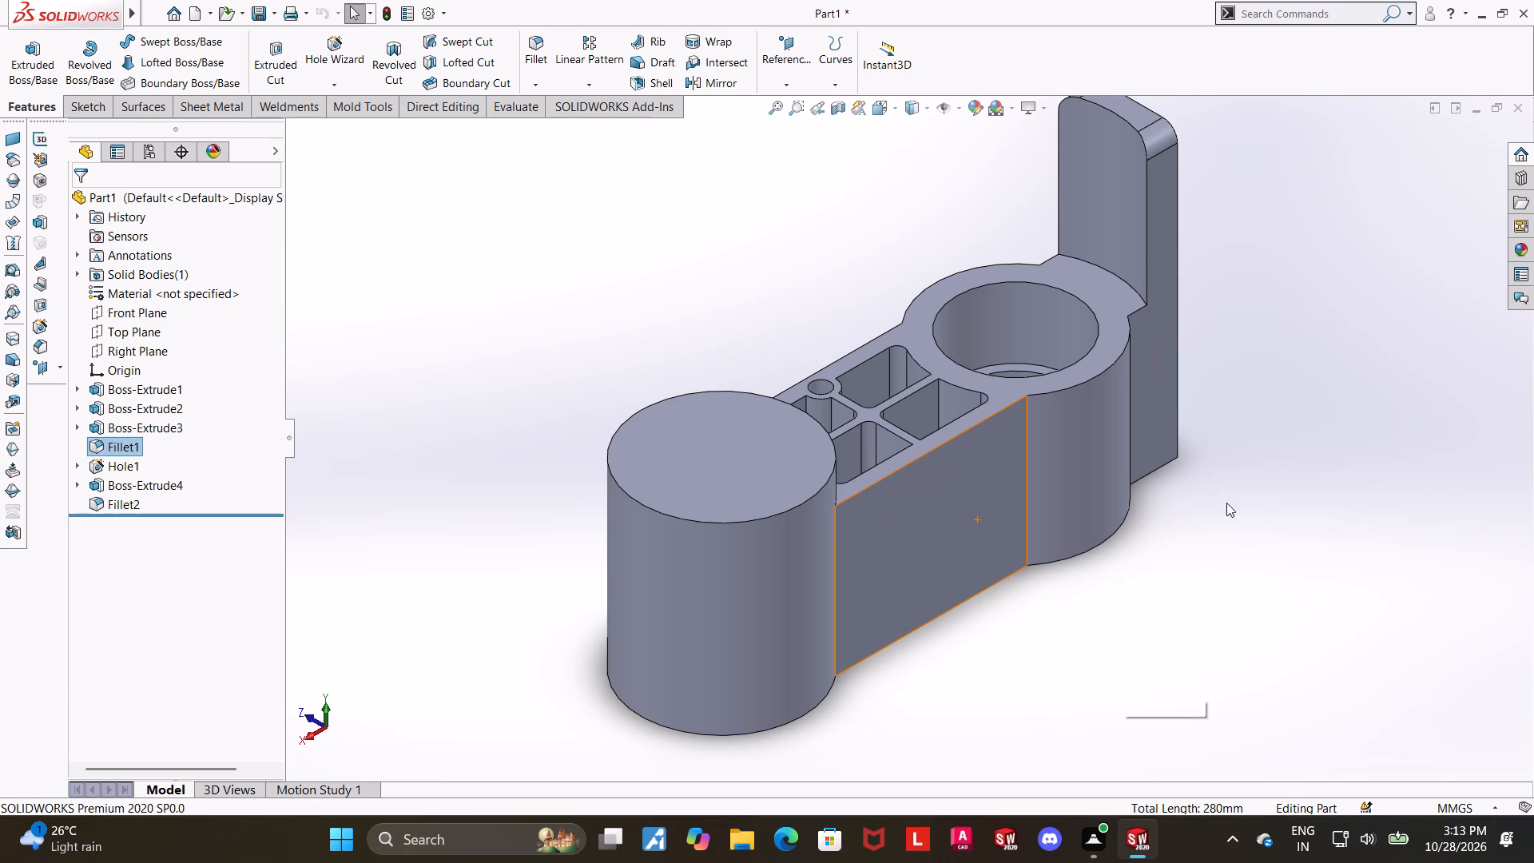
scroll(1021, 413, up, 4)
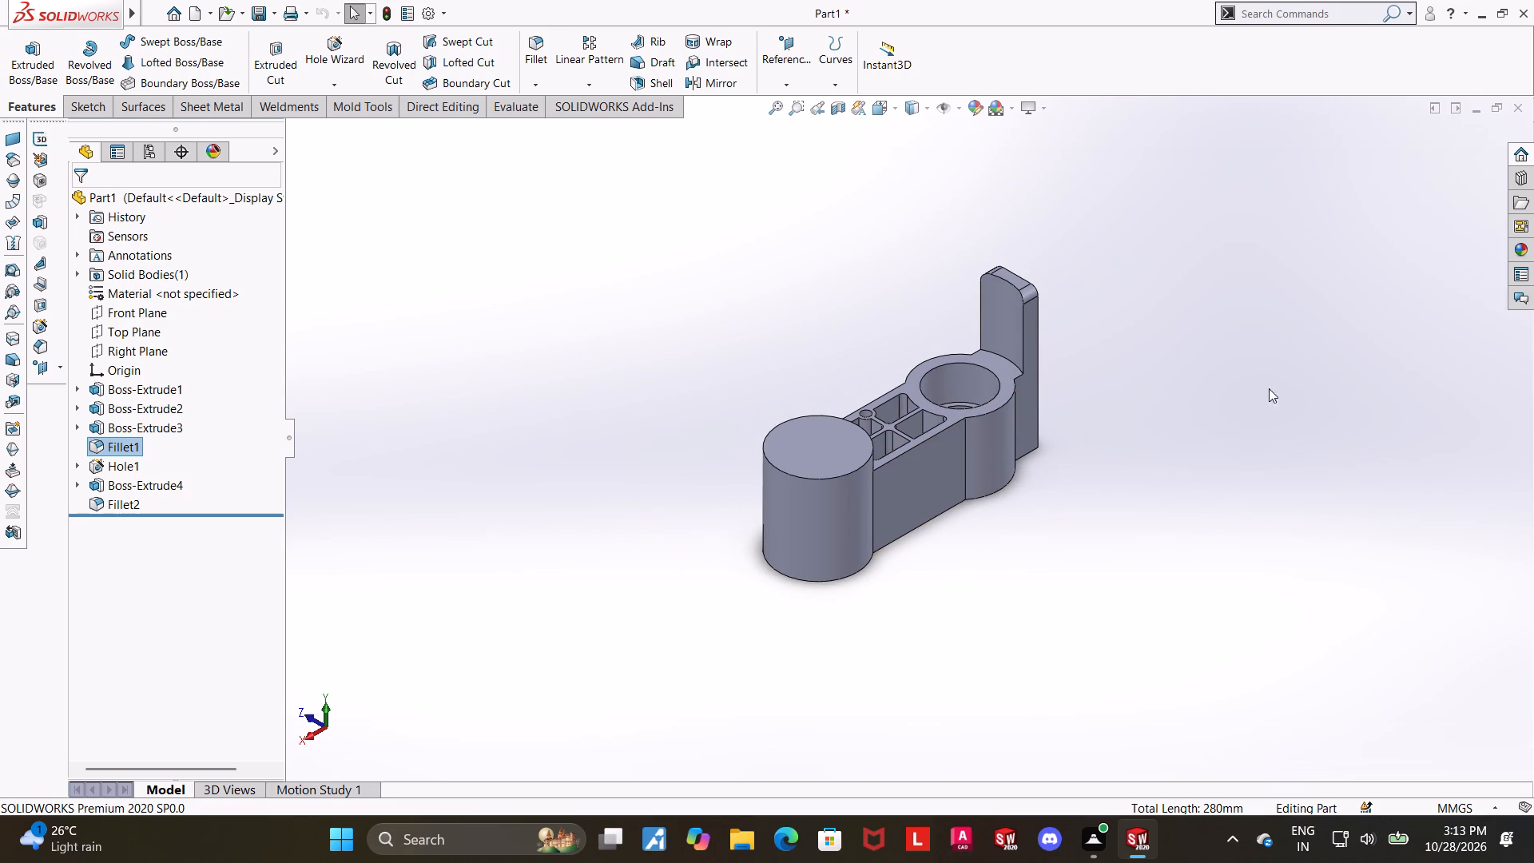
scroll(1007, 405, up, 2)
scroll(905, 388, down, 2)
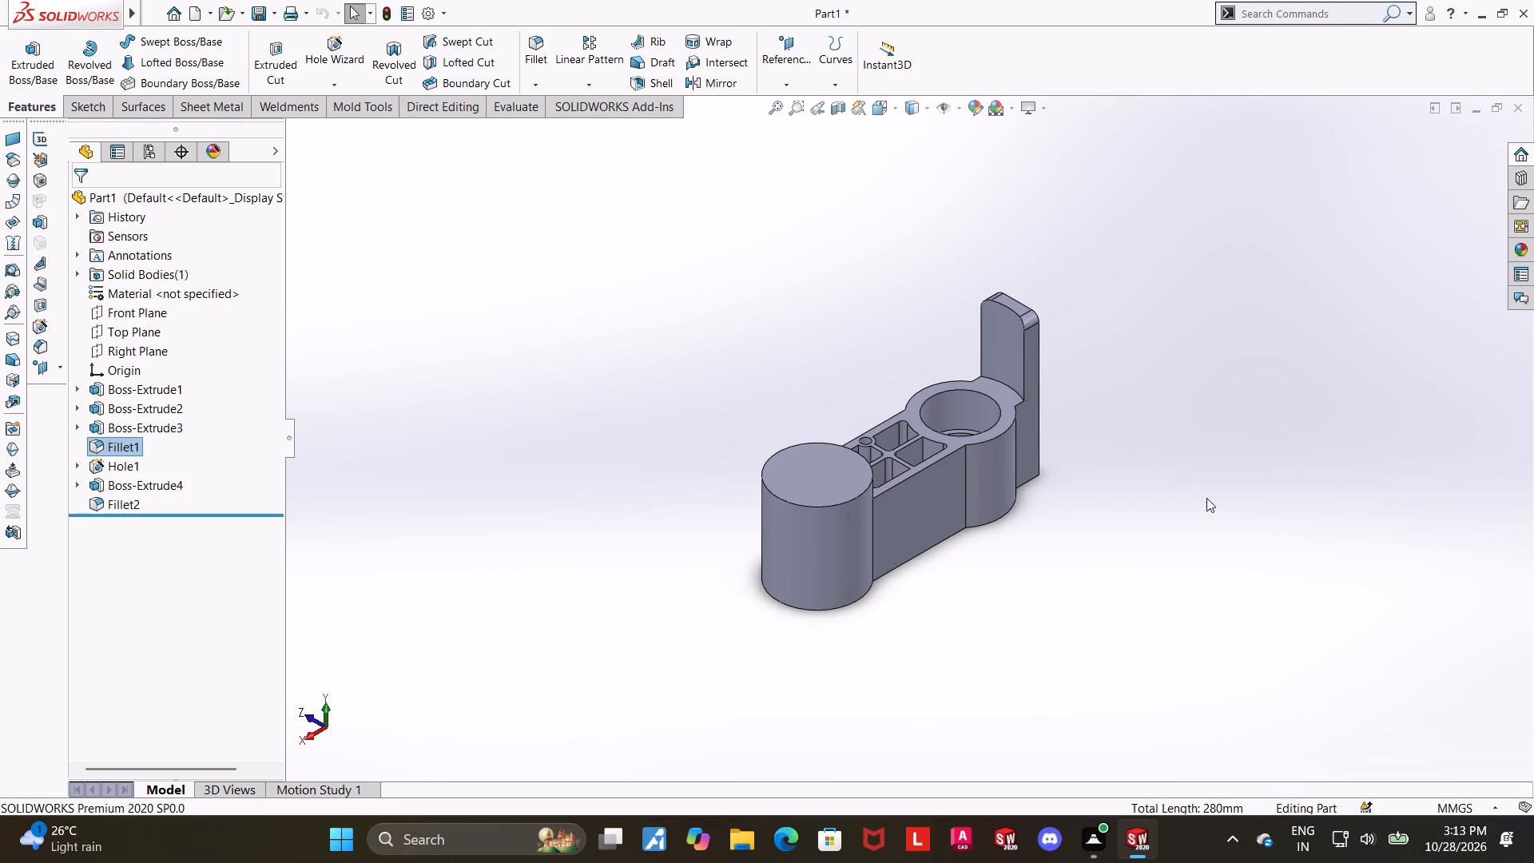
scroll(963, 486, down, 1)
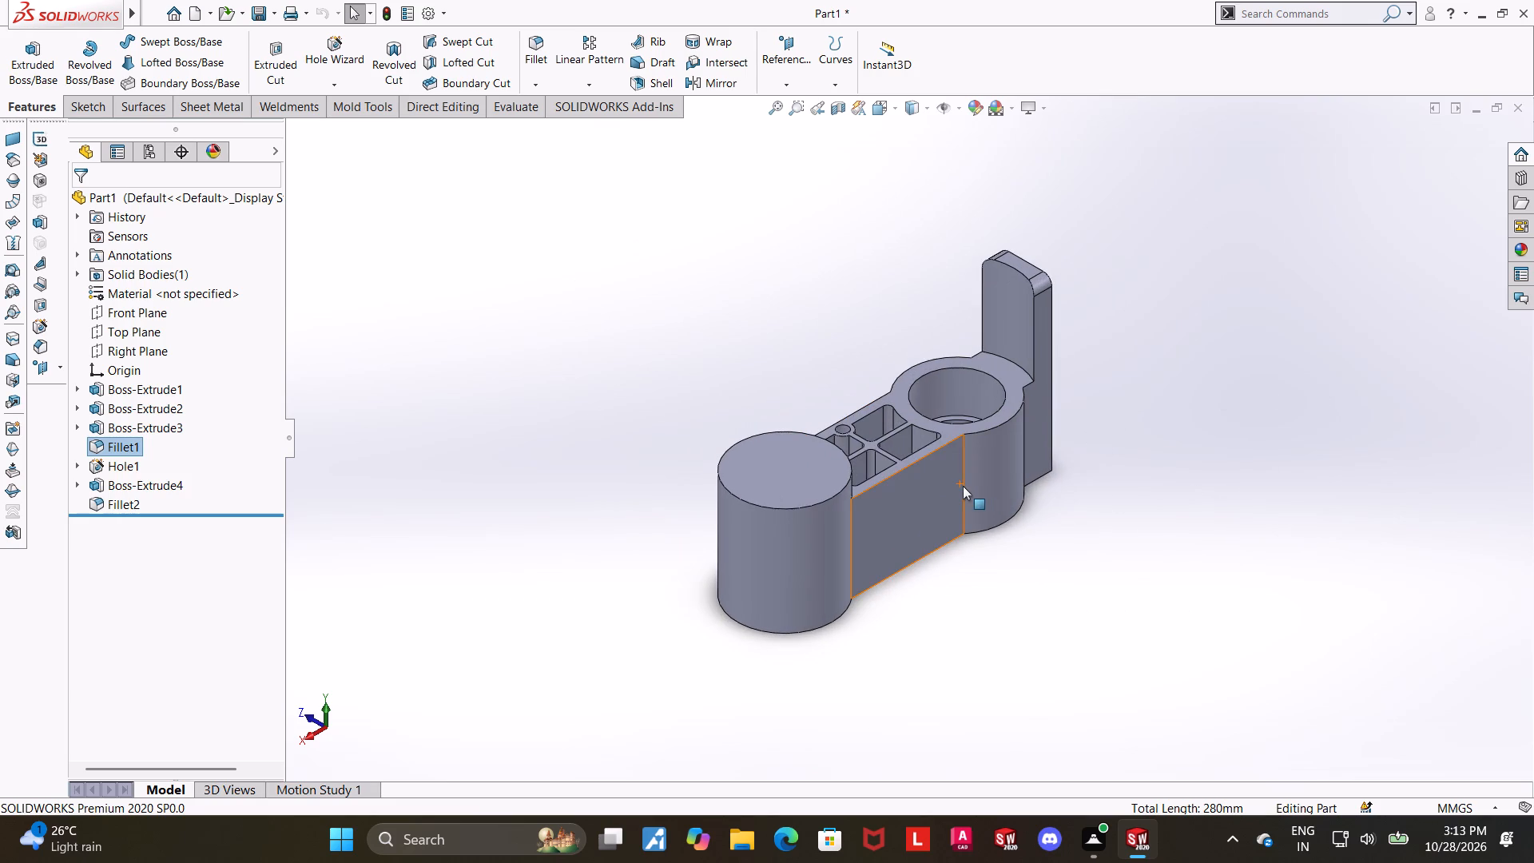
scroll(963, 486, down, 1)
middle_drag(799, 464, 896, 487)
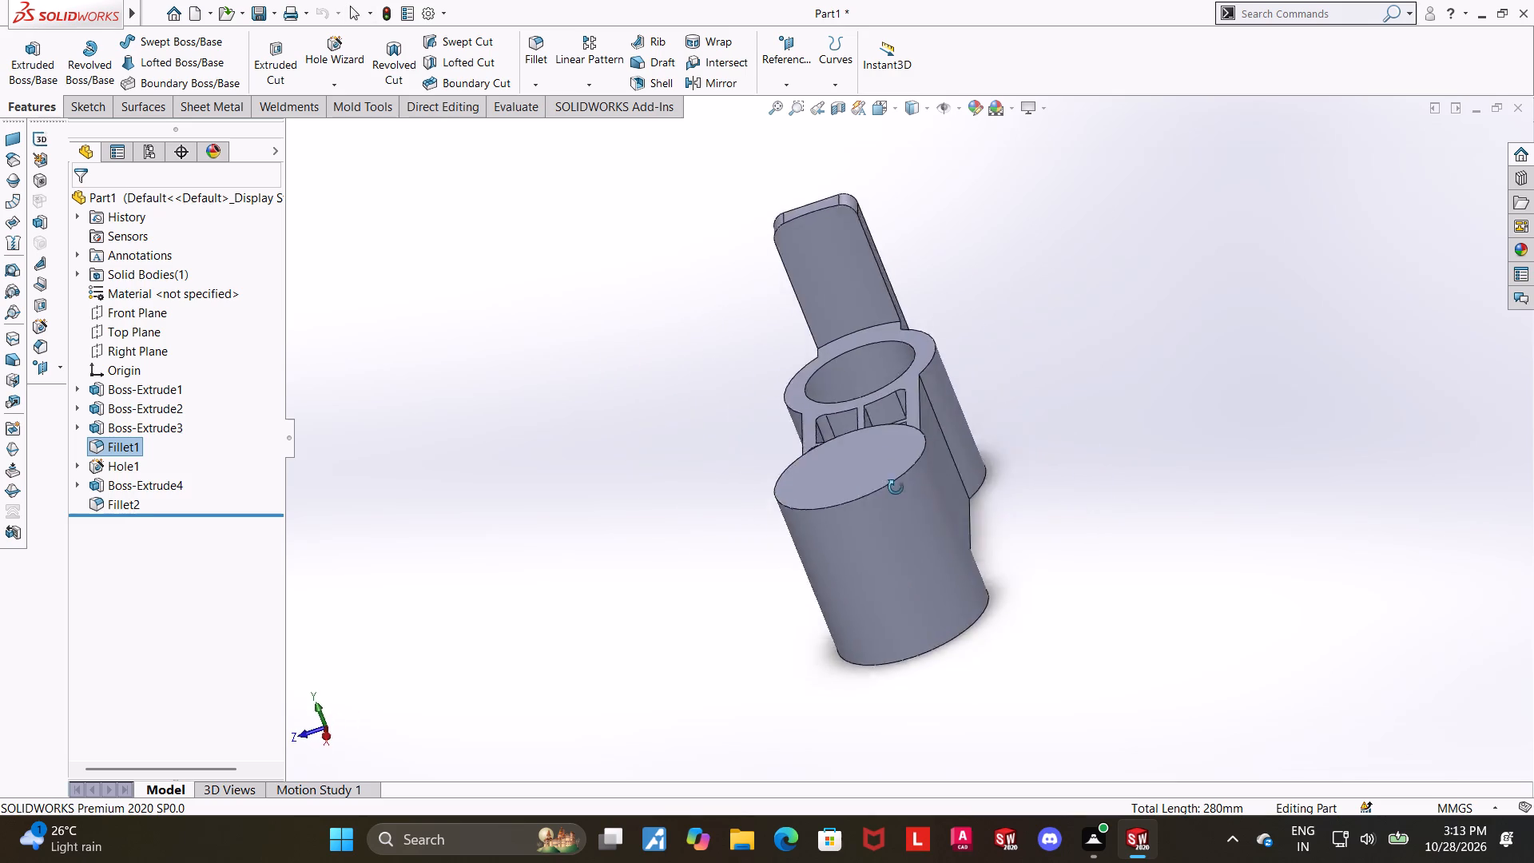
middle_drag(896, 487, 940, 538)
scroll(1052, 543, down, 3)
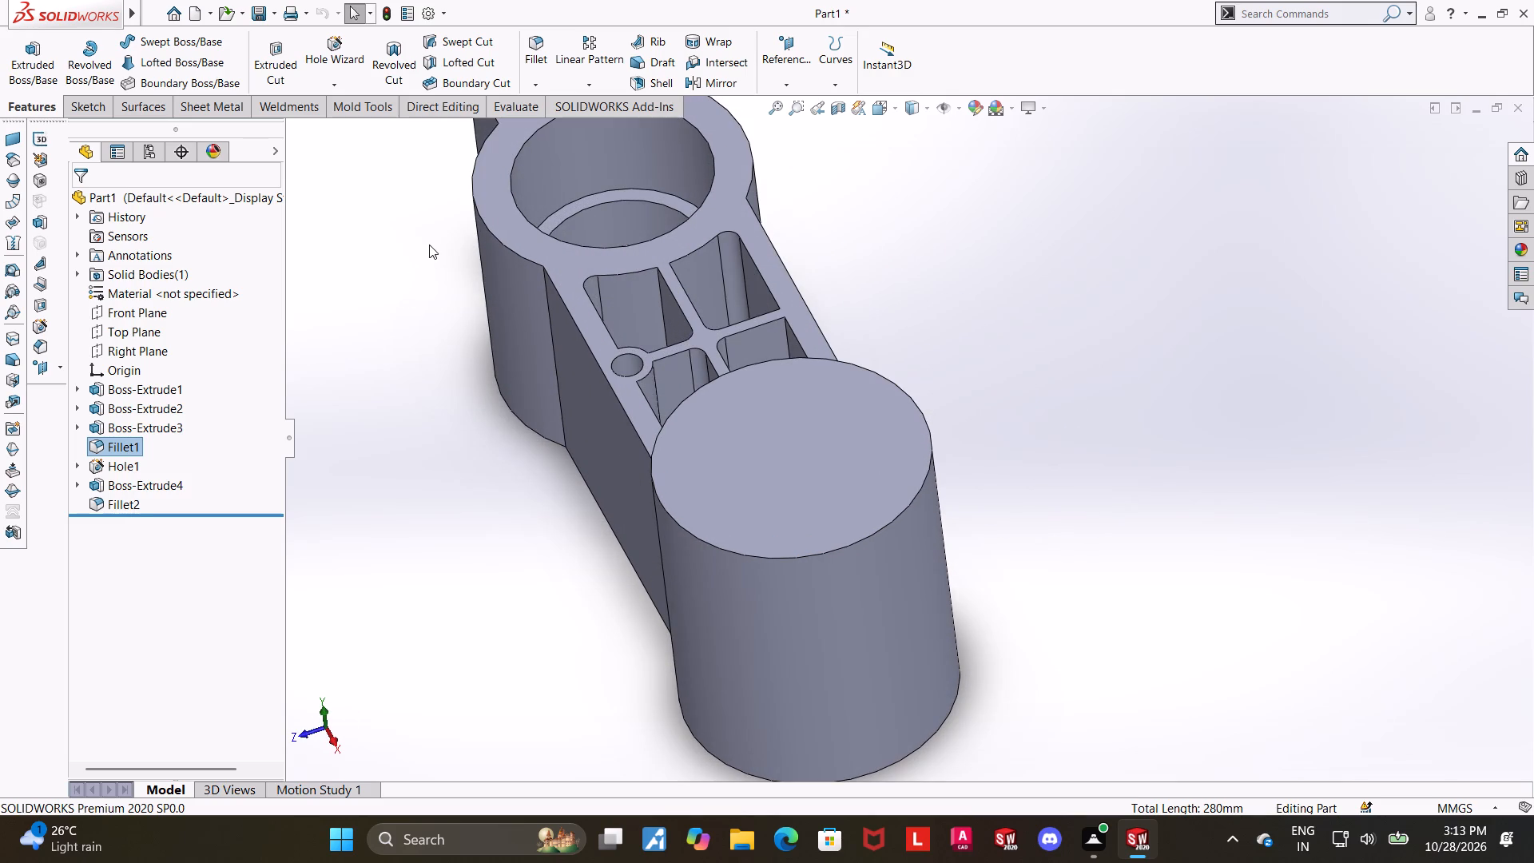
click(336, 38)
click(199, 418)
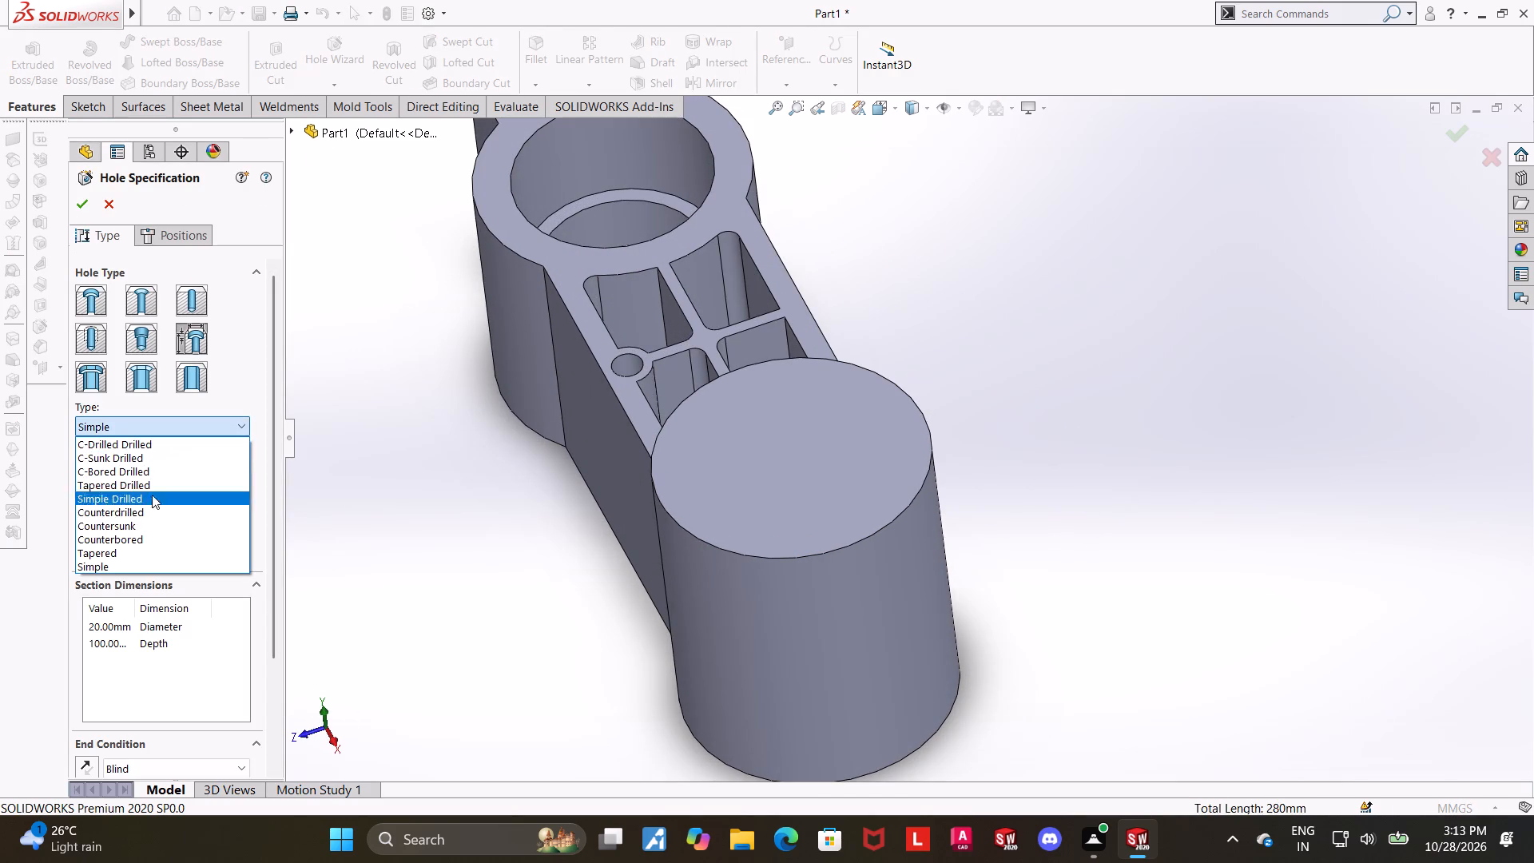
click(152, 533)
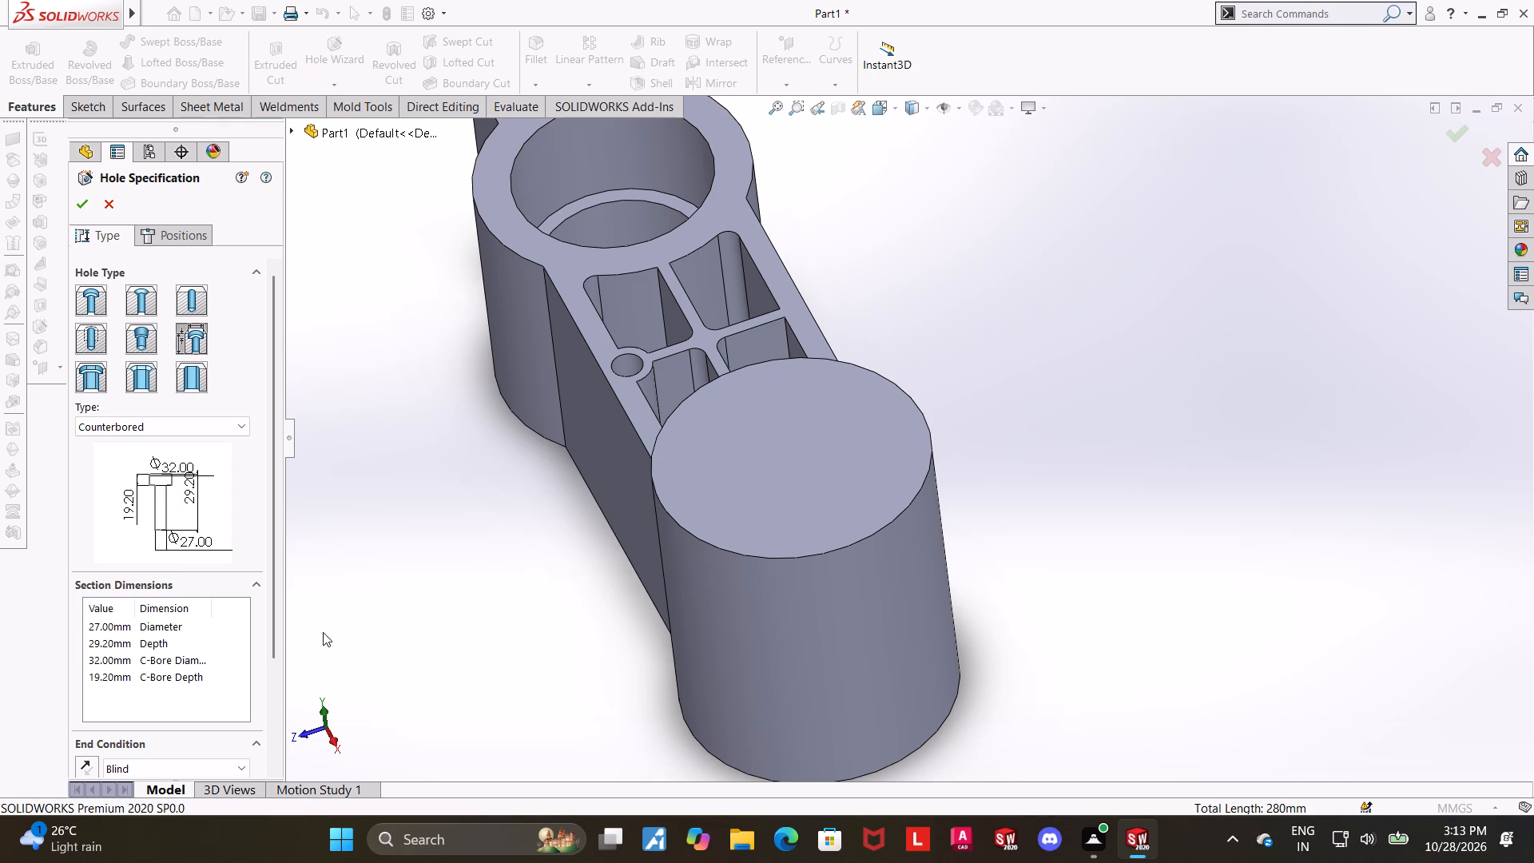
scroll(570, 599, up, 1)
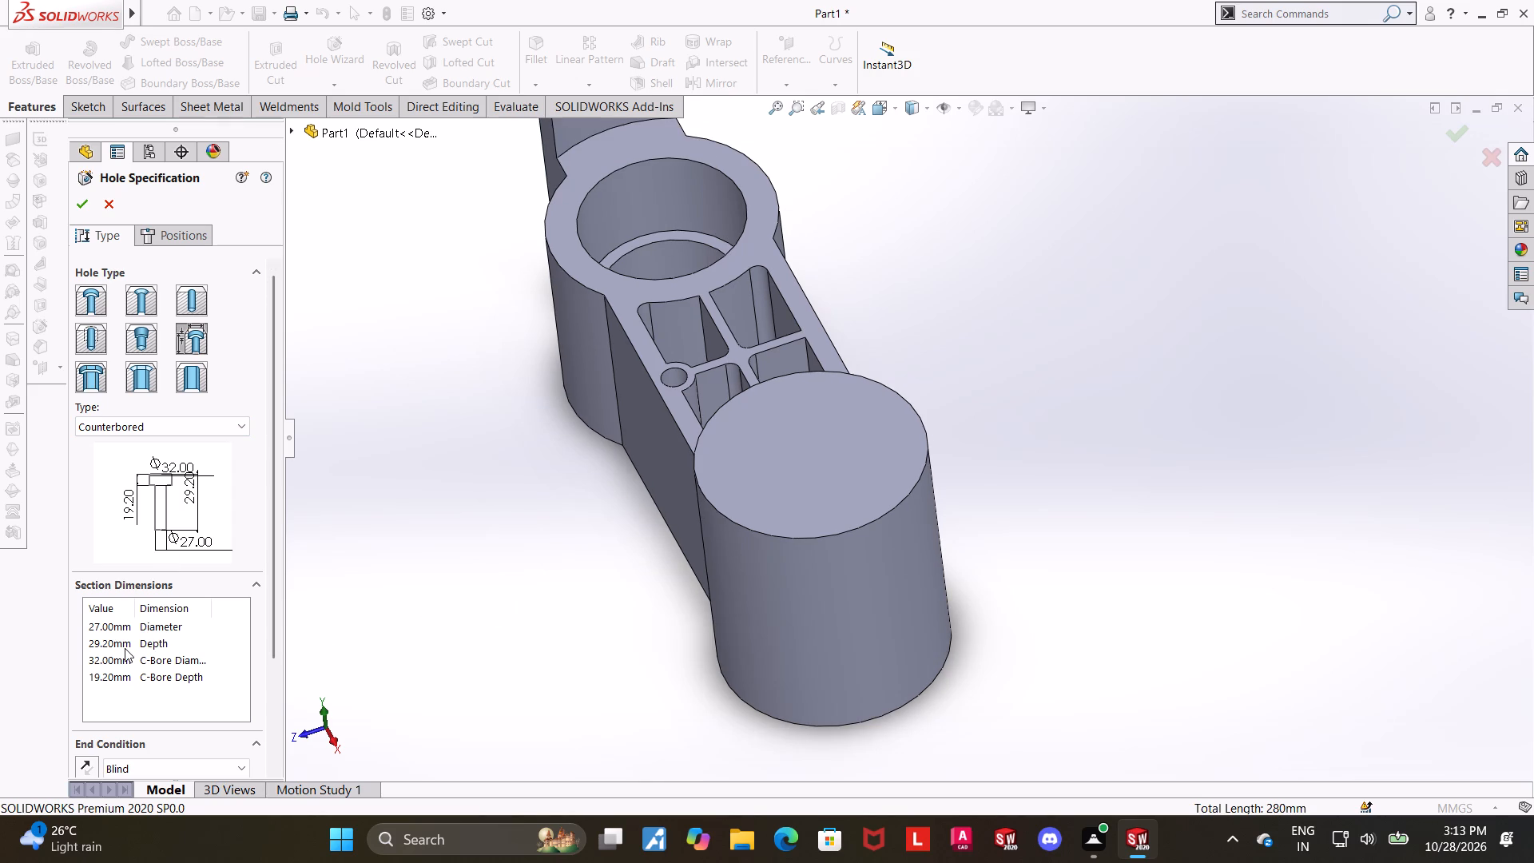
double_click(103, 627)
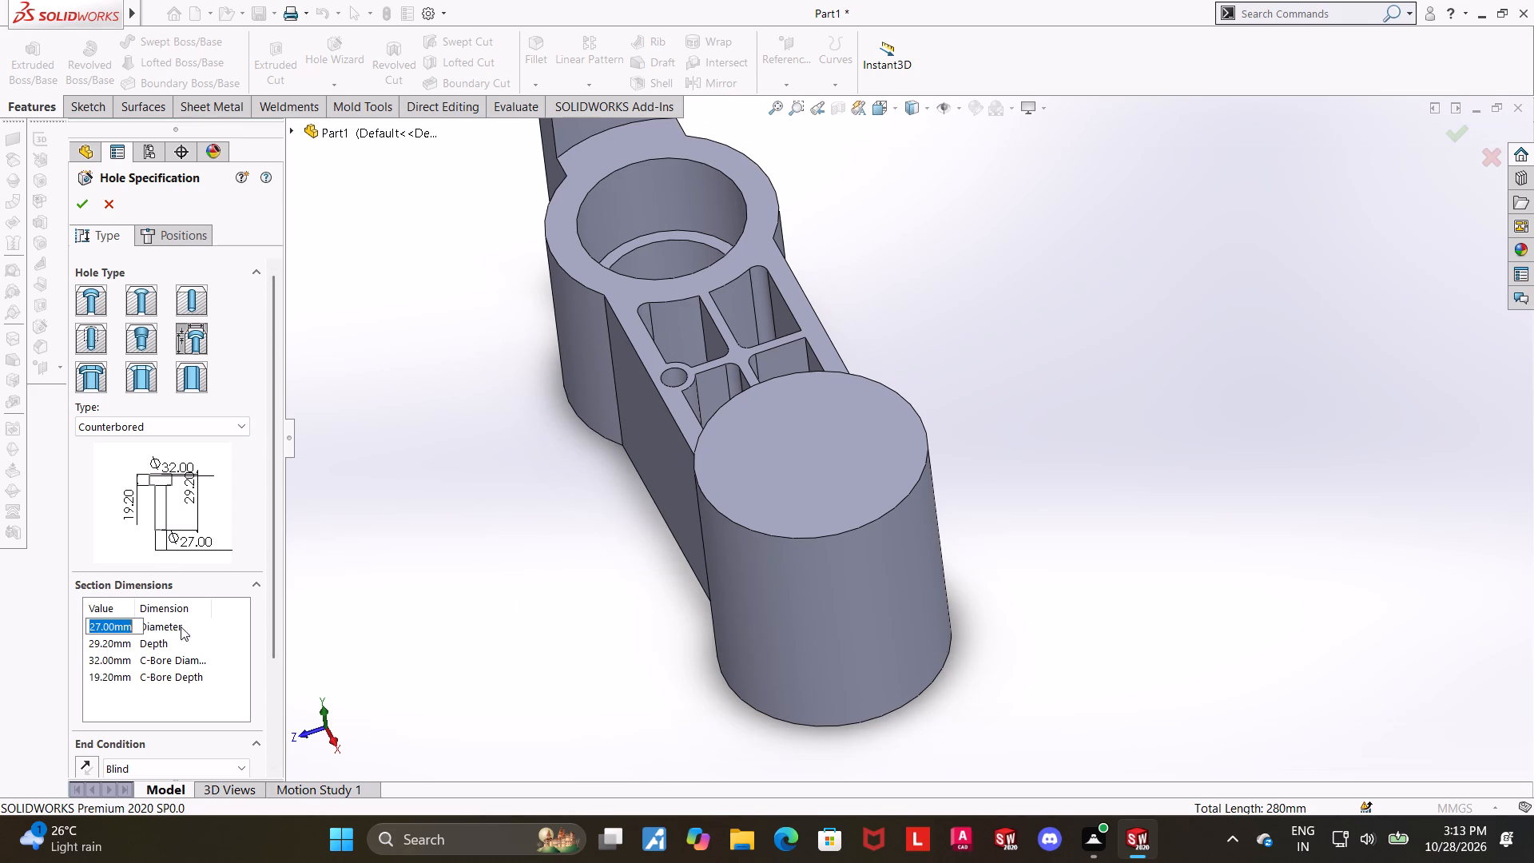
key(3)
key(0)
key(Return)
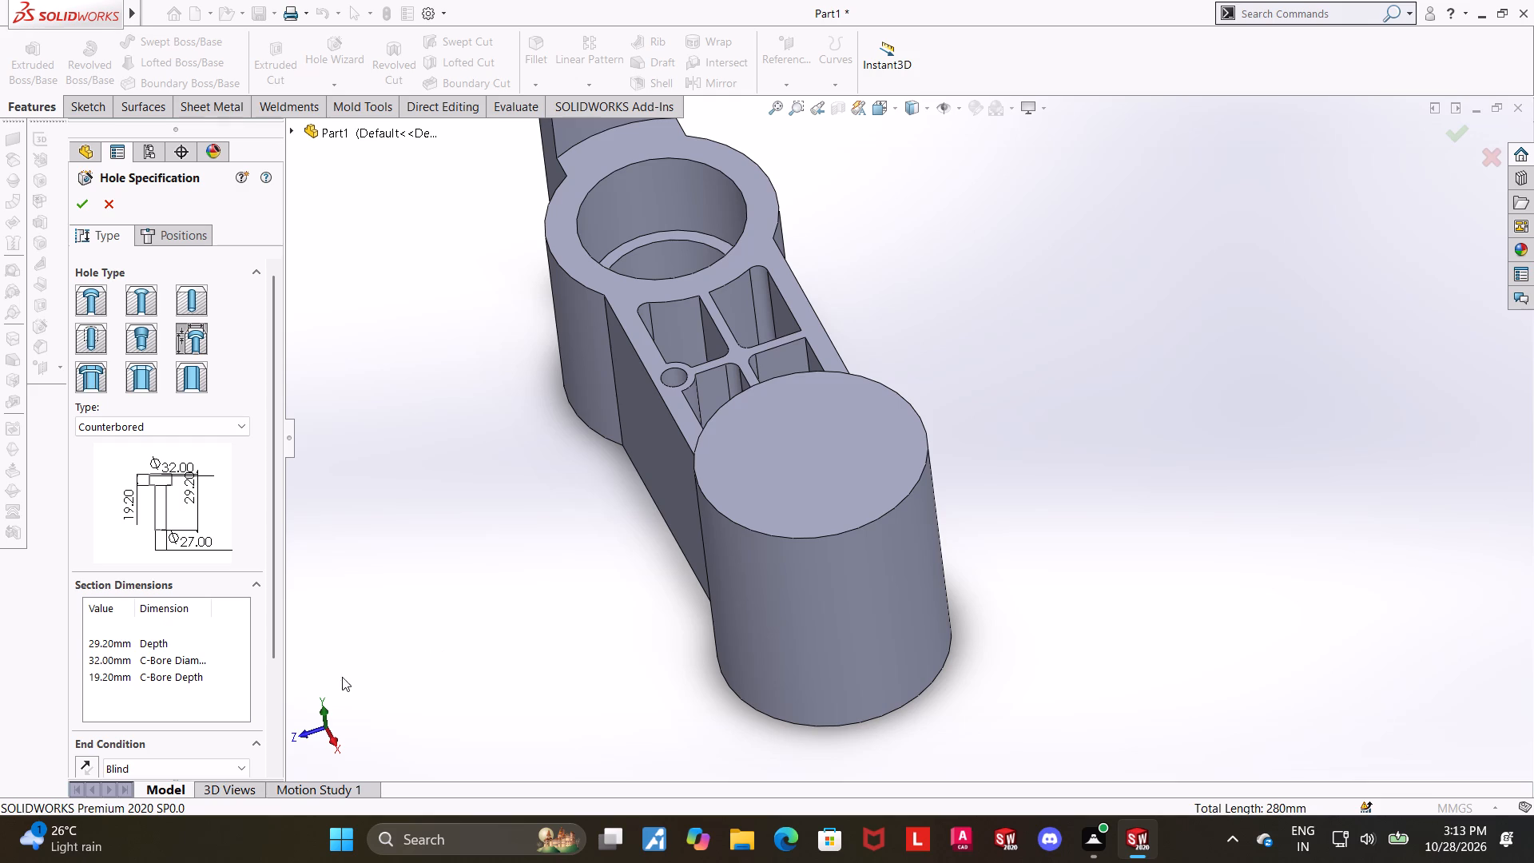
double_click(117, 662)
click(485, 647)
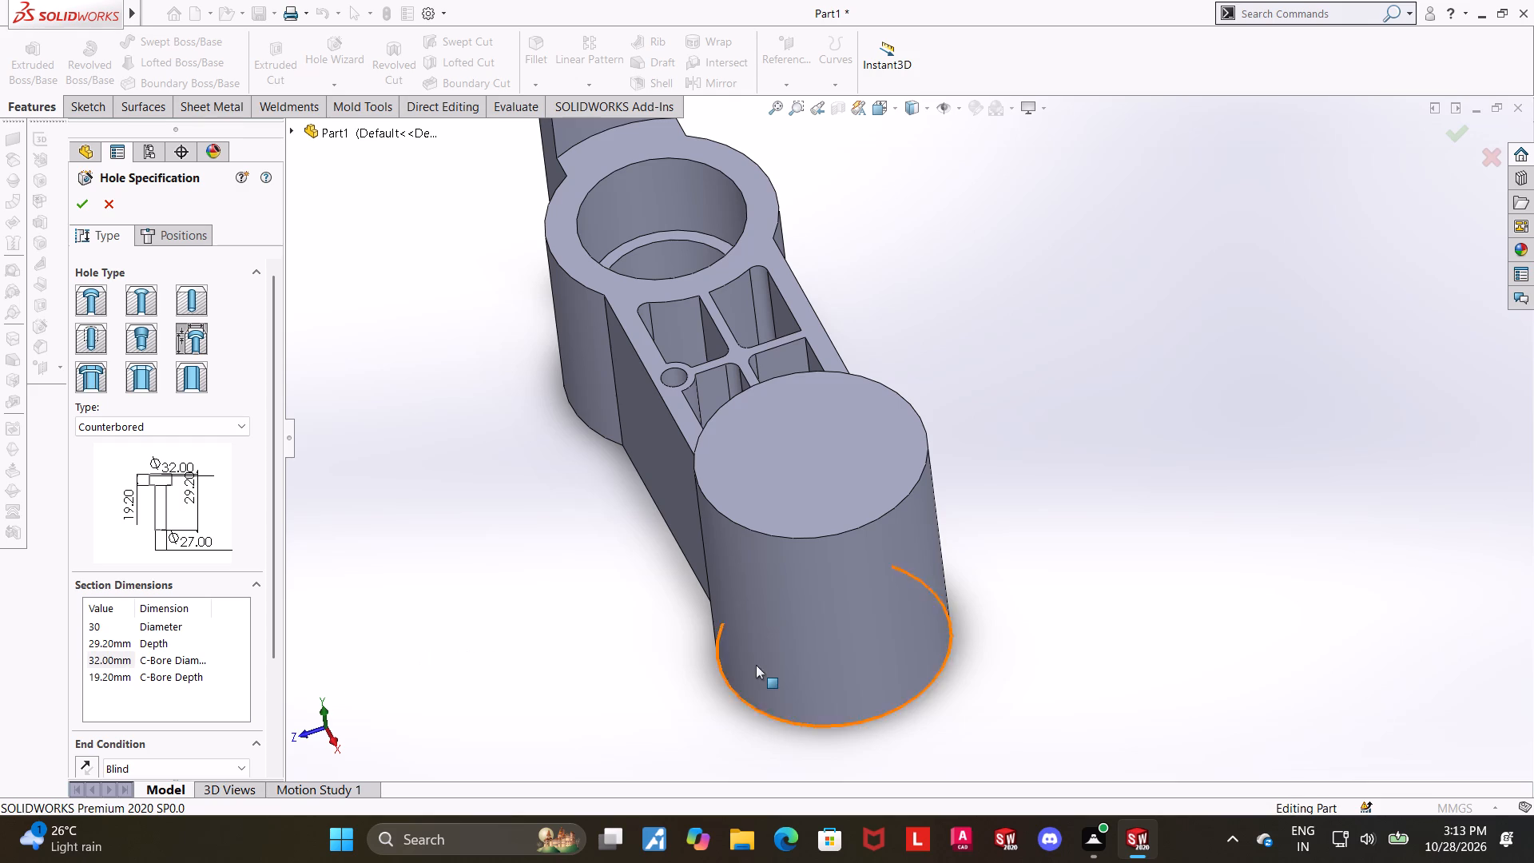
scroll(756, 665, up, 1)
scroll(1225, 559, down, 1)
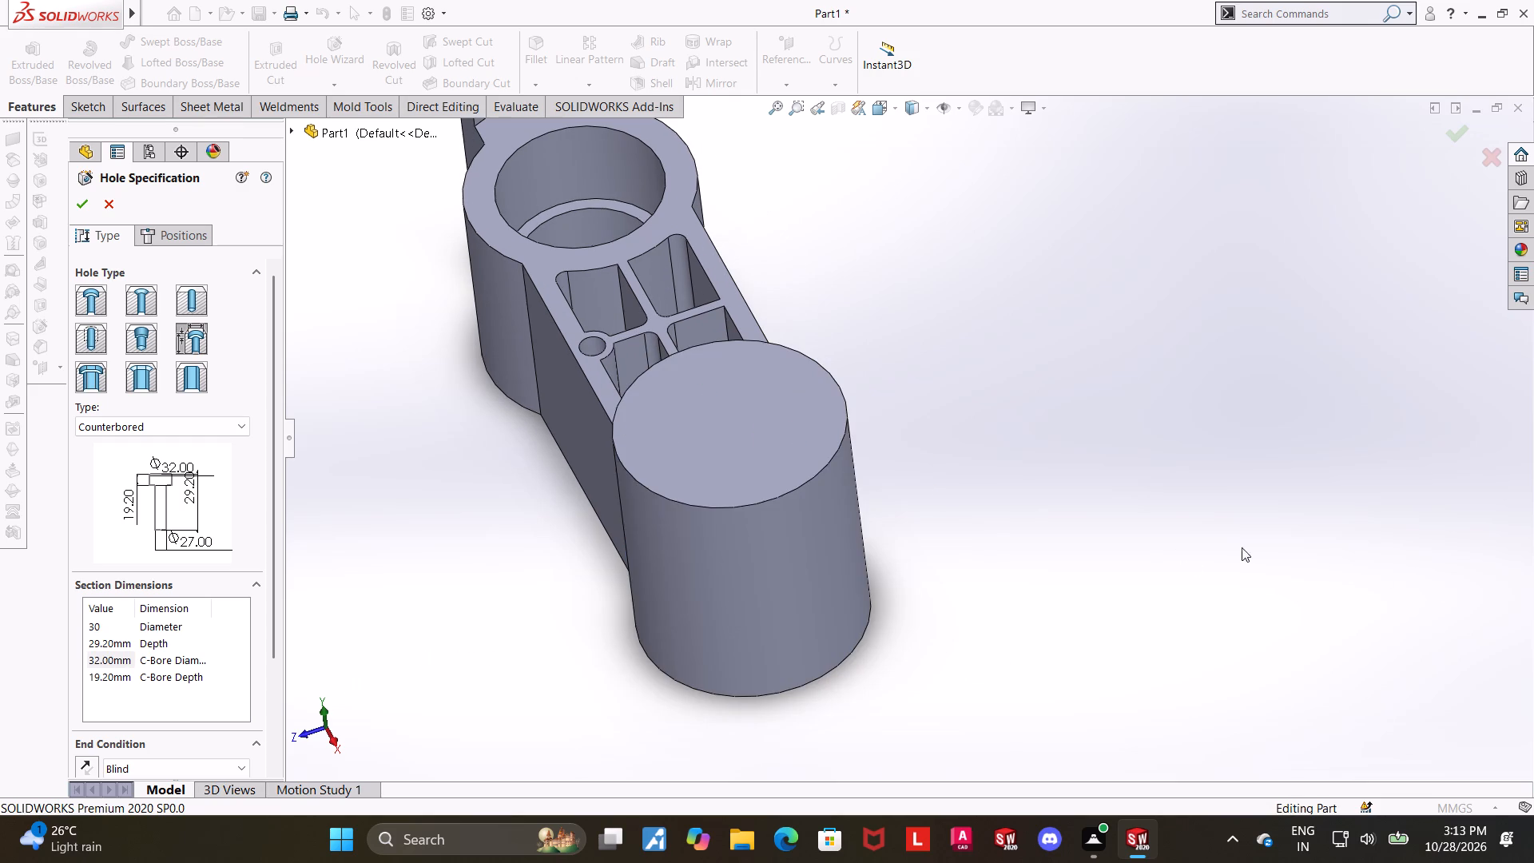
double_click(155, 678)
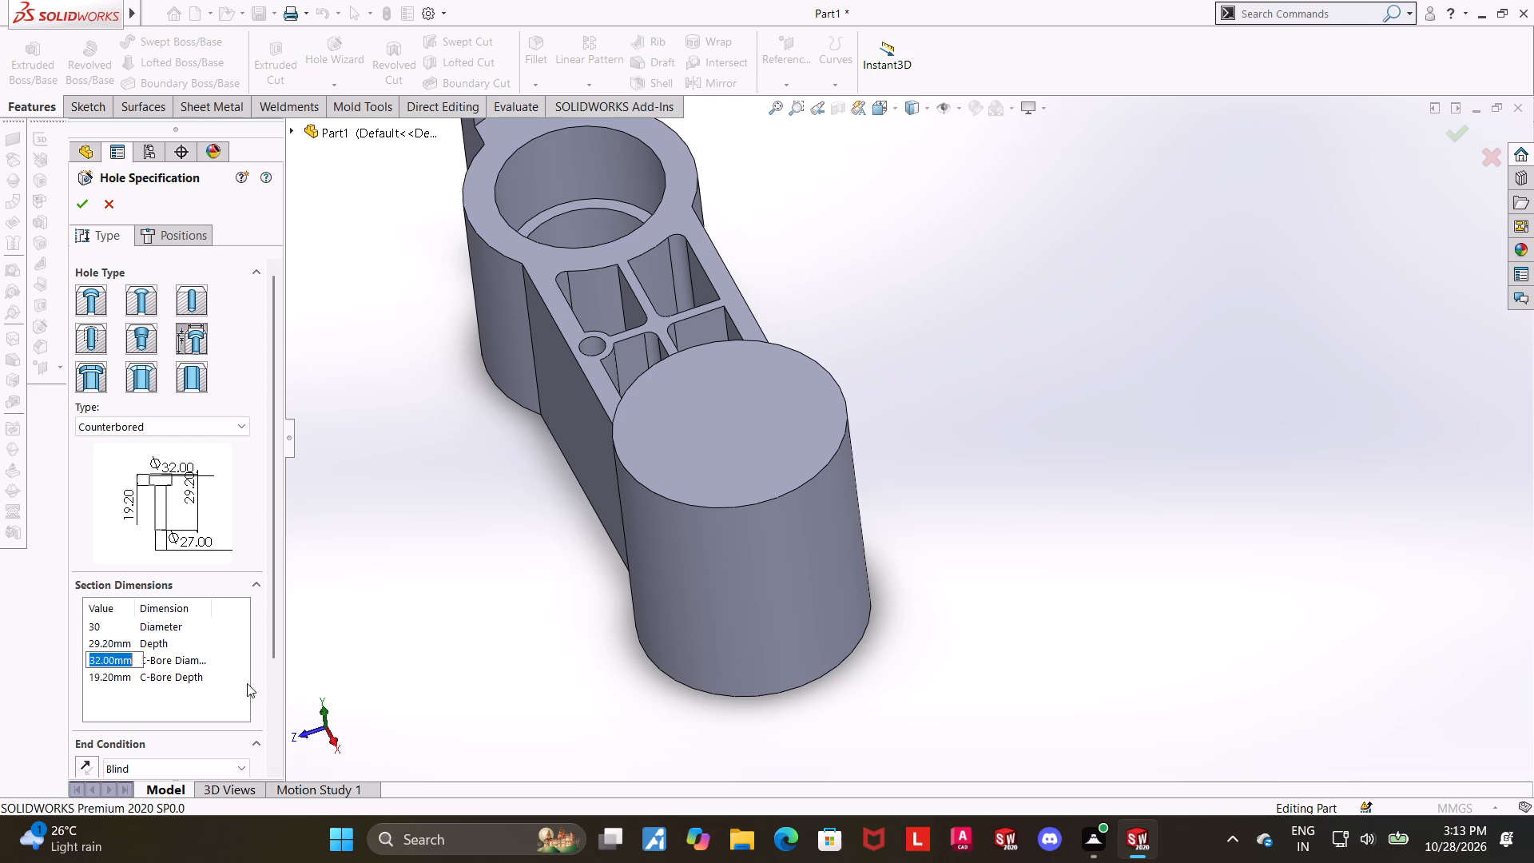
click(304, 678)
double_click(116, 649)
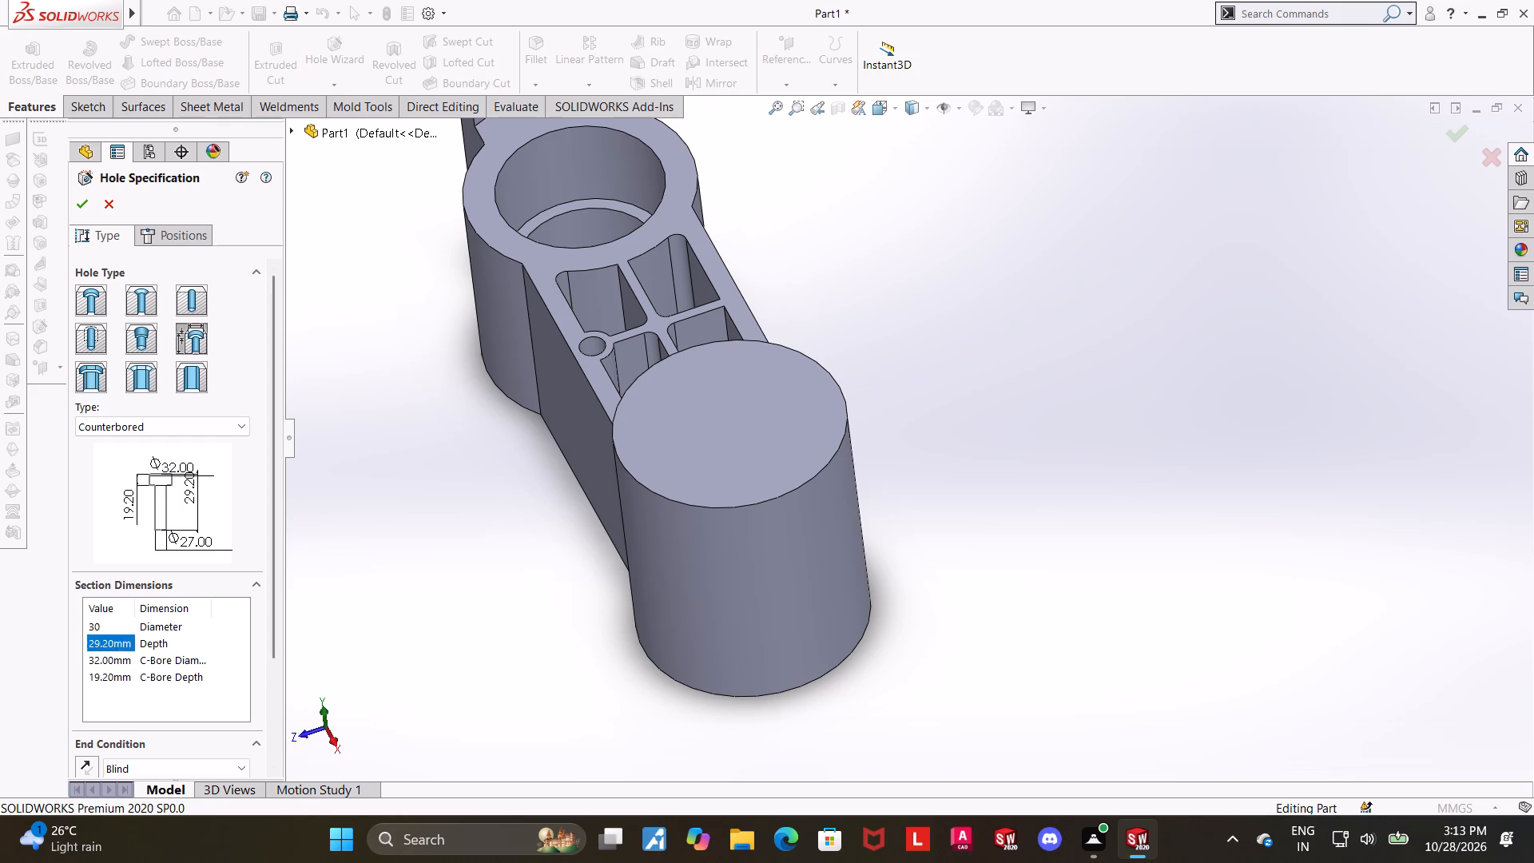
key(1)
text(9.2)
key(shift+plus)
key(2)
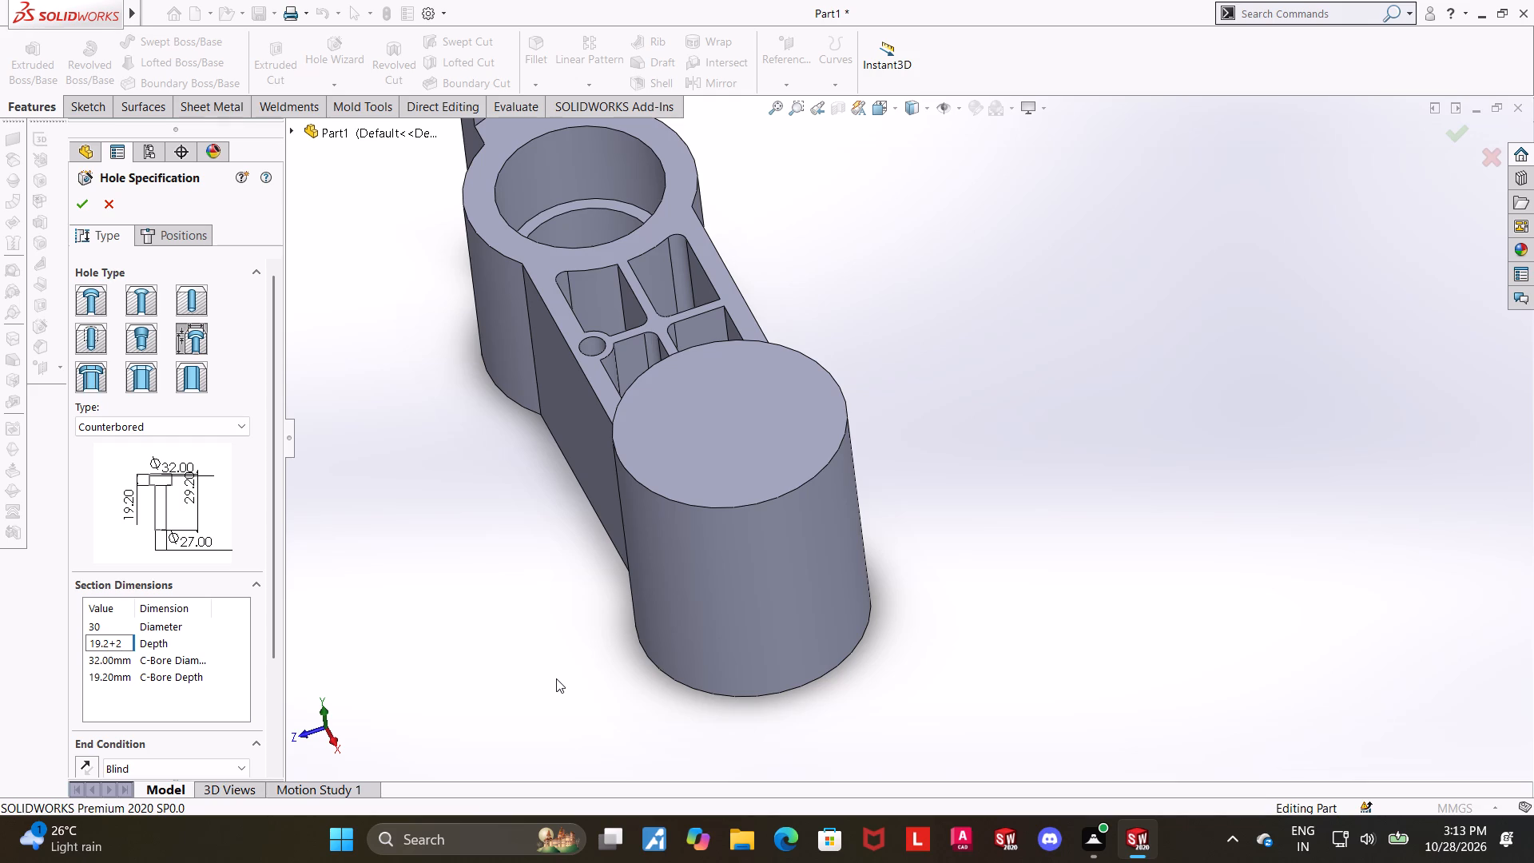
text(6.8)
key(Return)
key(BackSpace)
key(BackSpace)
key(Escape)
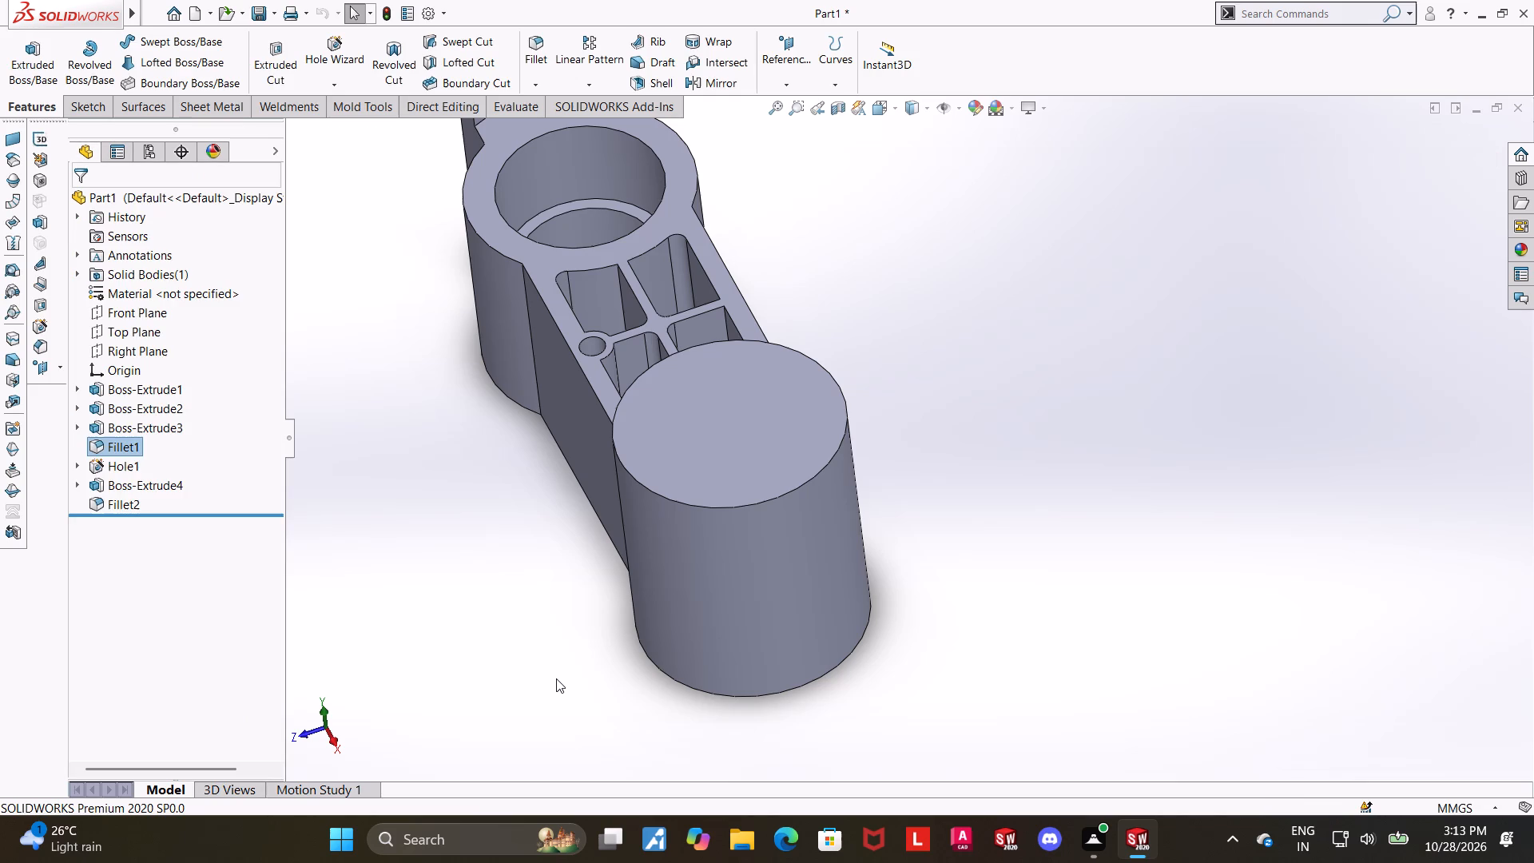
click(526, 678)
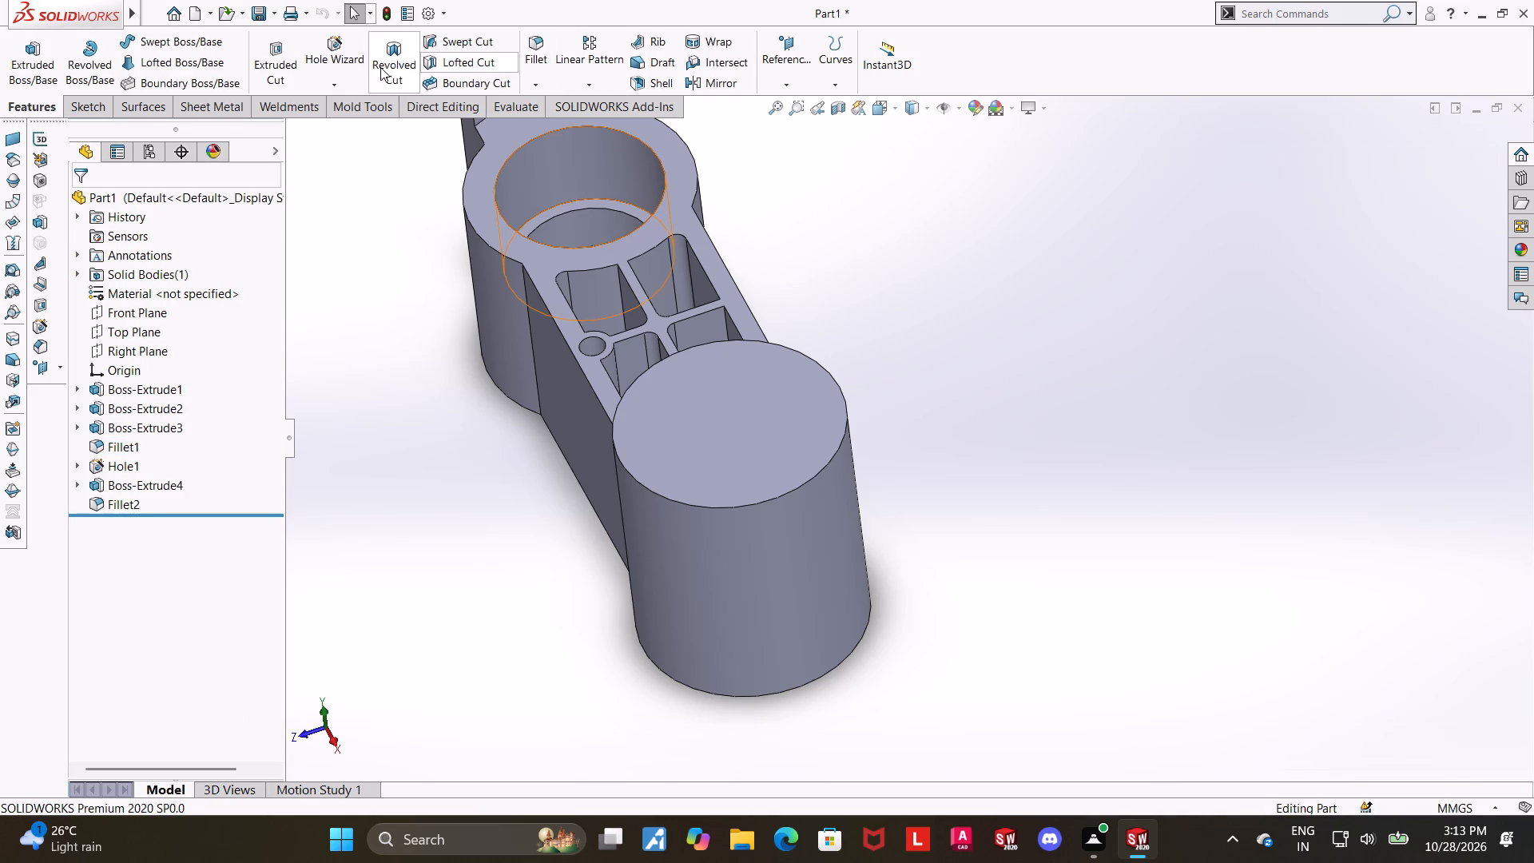
Set up a legacy counterbored hole in the Hole Wizard with a 30 mm diameter and a 46 mm depth.
click(337, 46)
click(198, 423)
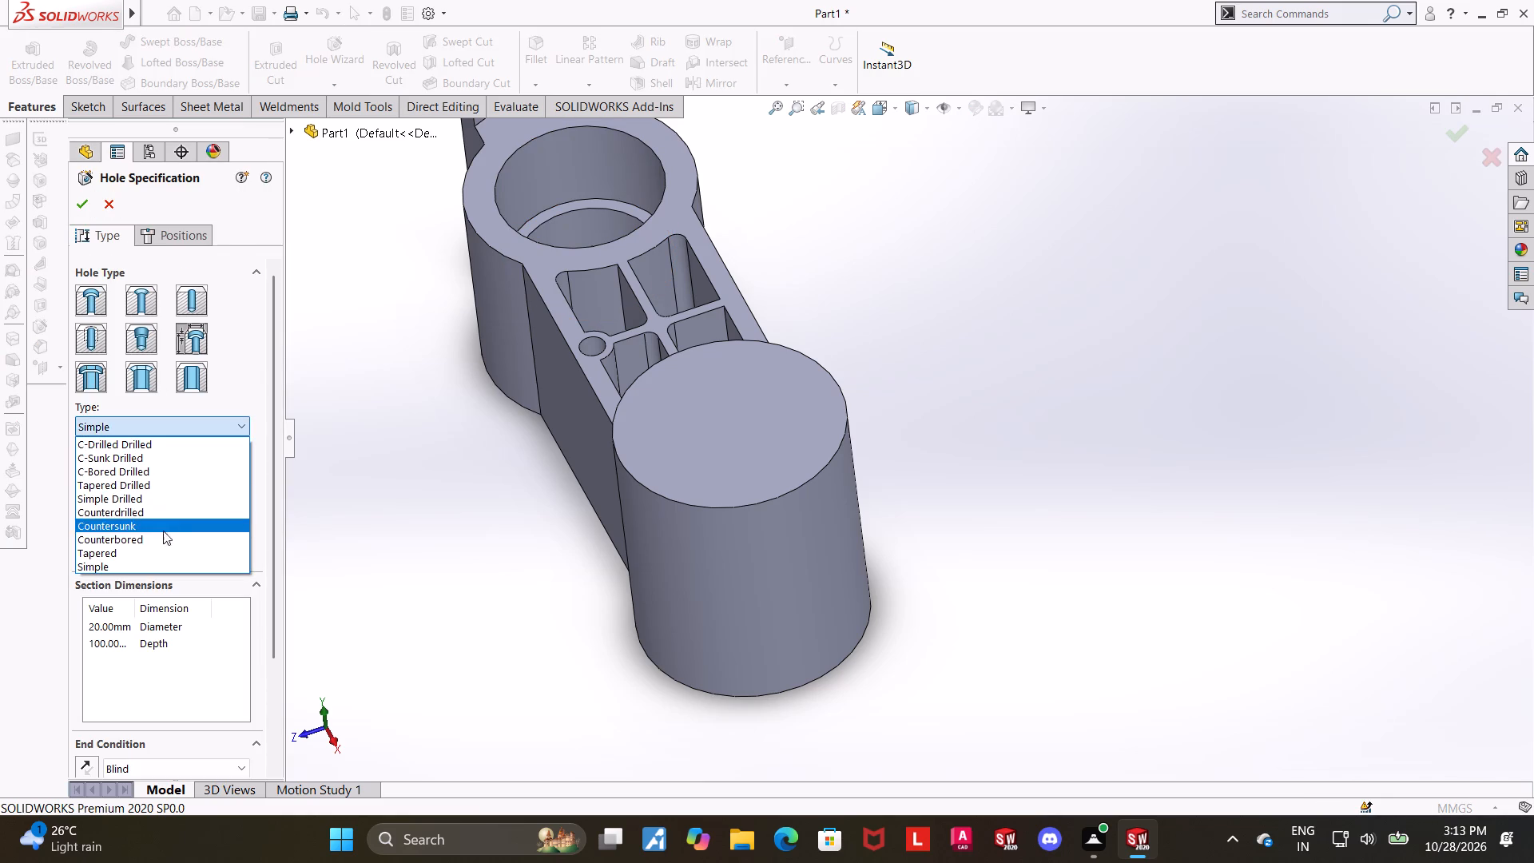
click(163, 535)
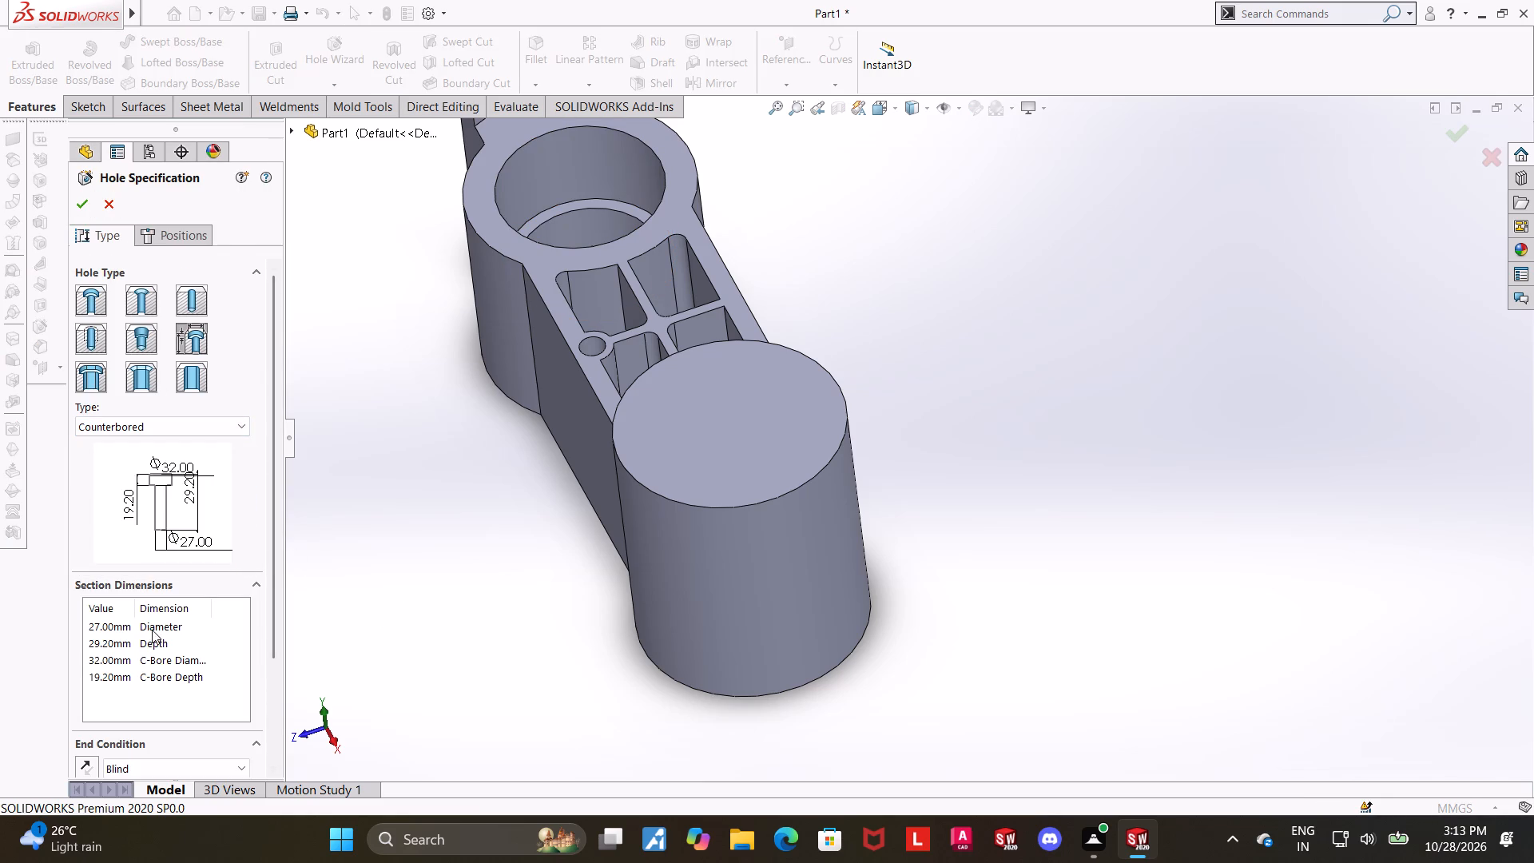
double_click(116, 628)
key(3)
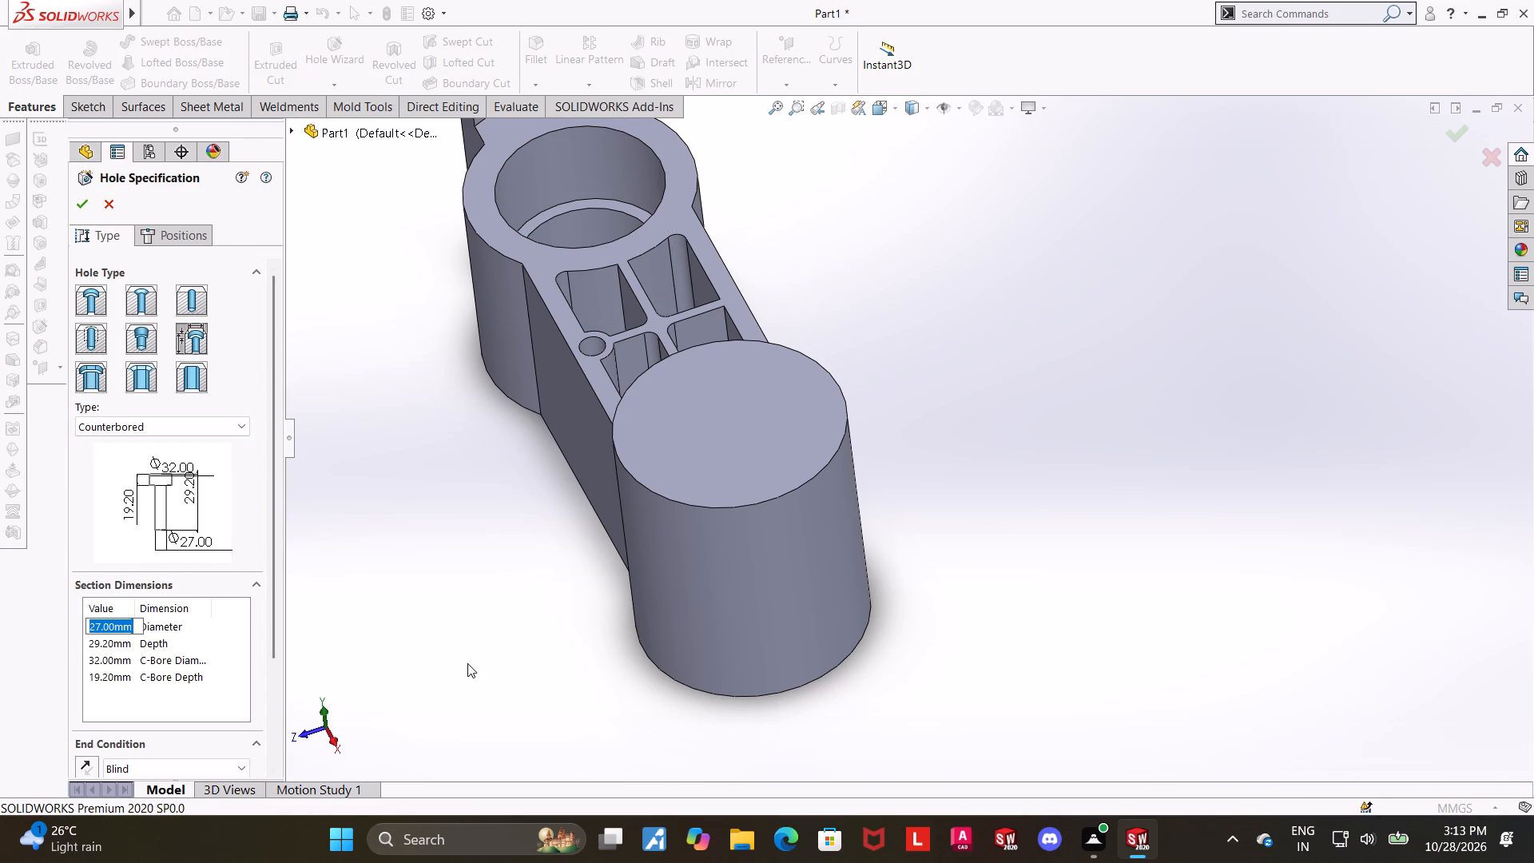
key(0)
key(Return)
click(531, 637)
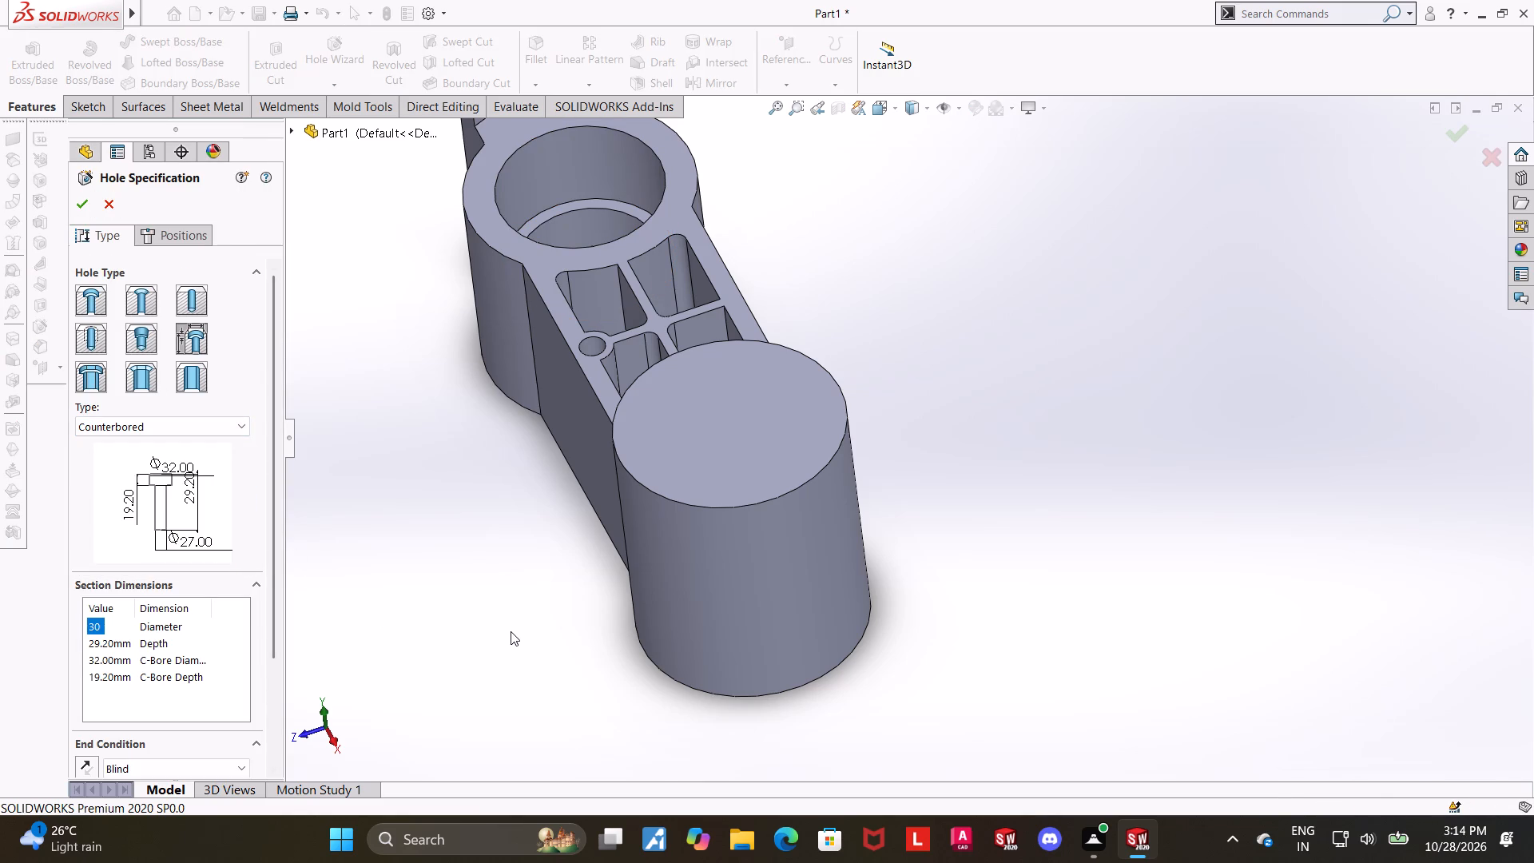
middle_click(503, 583)
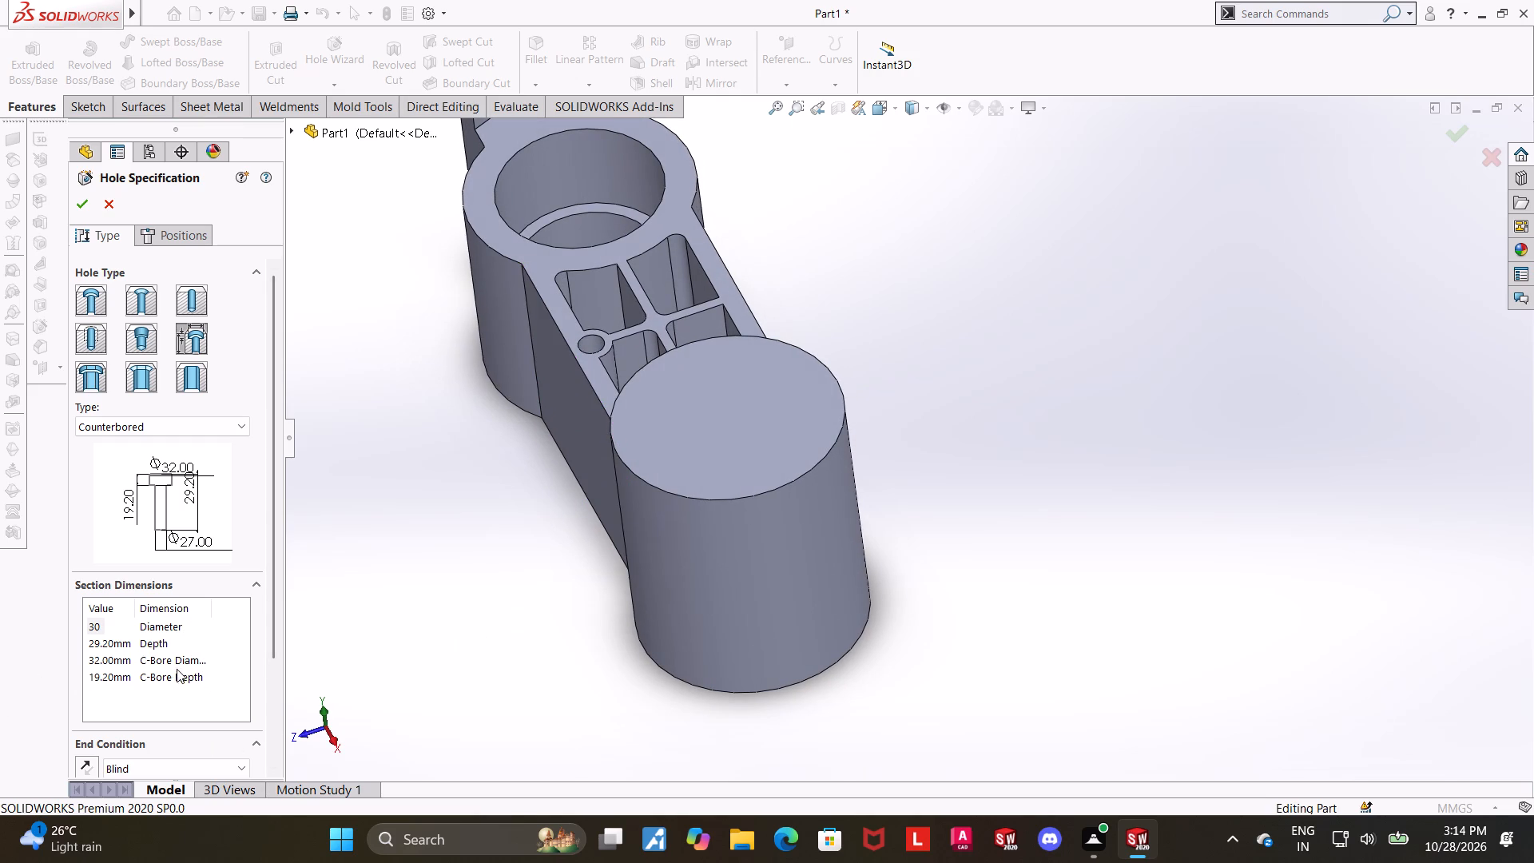
double_click(101, 679)
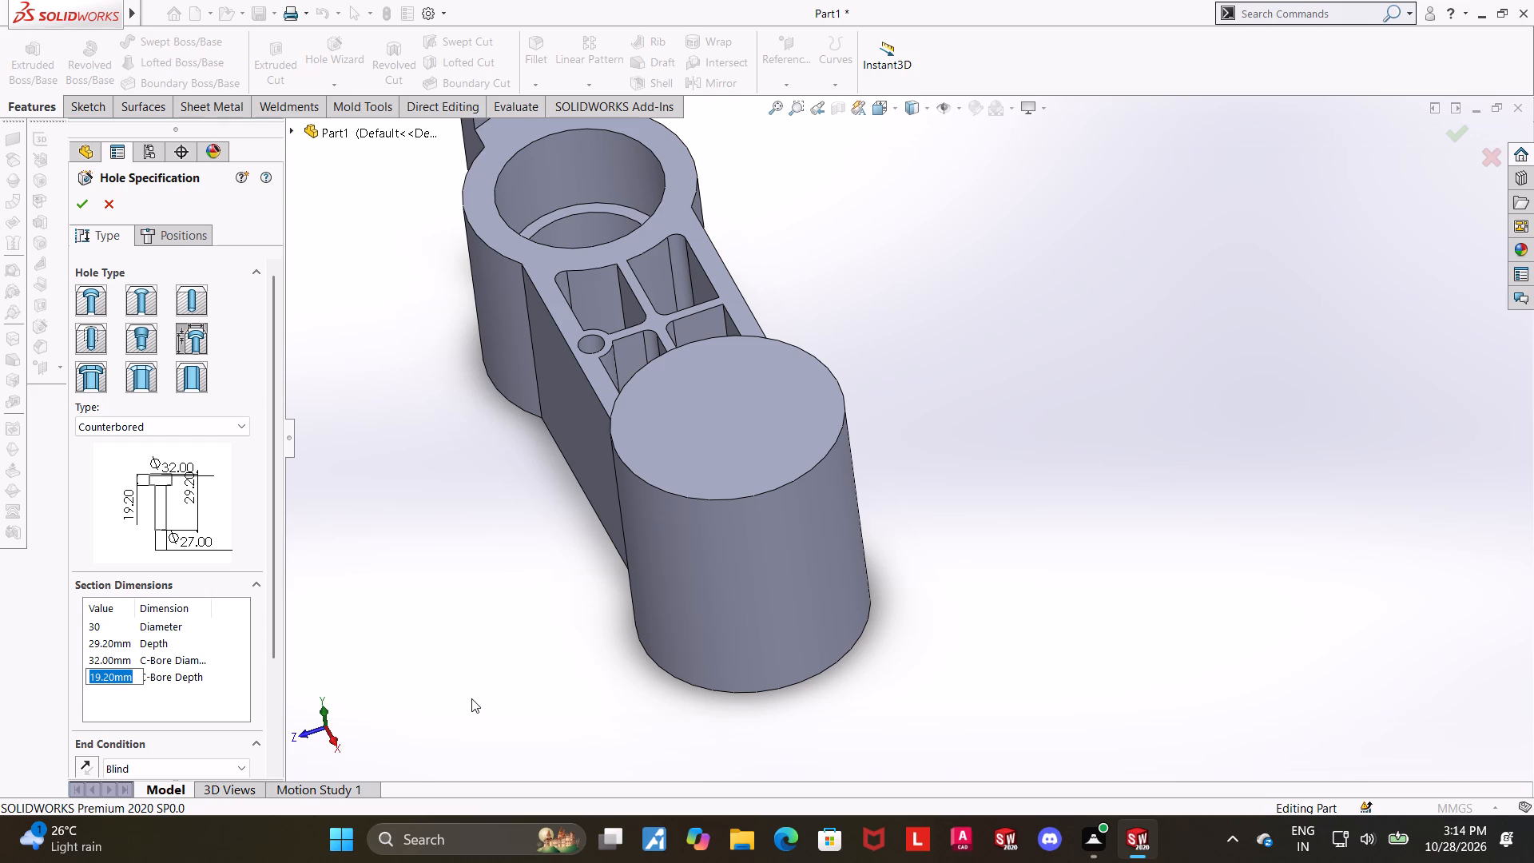
click(477, 669)
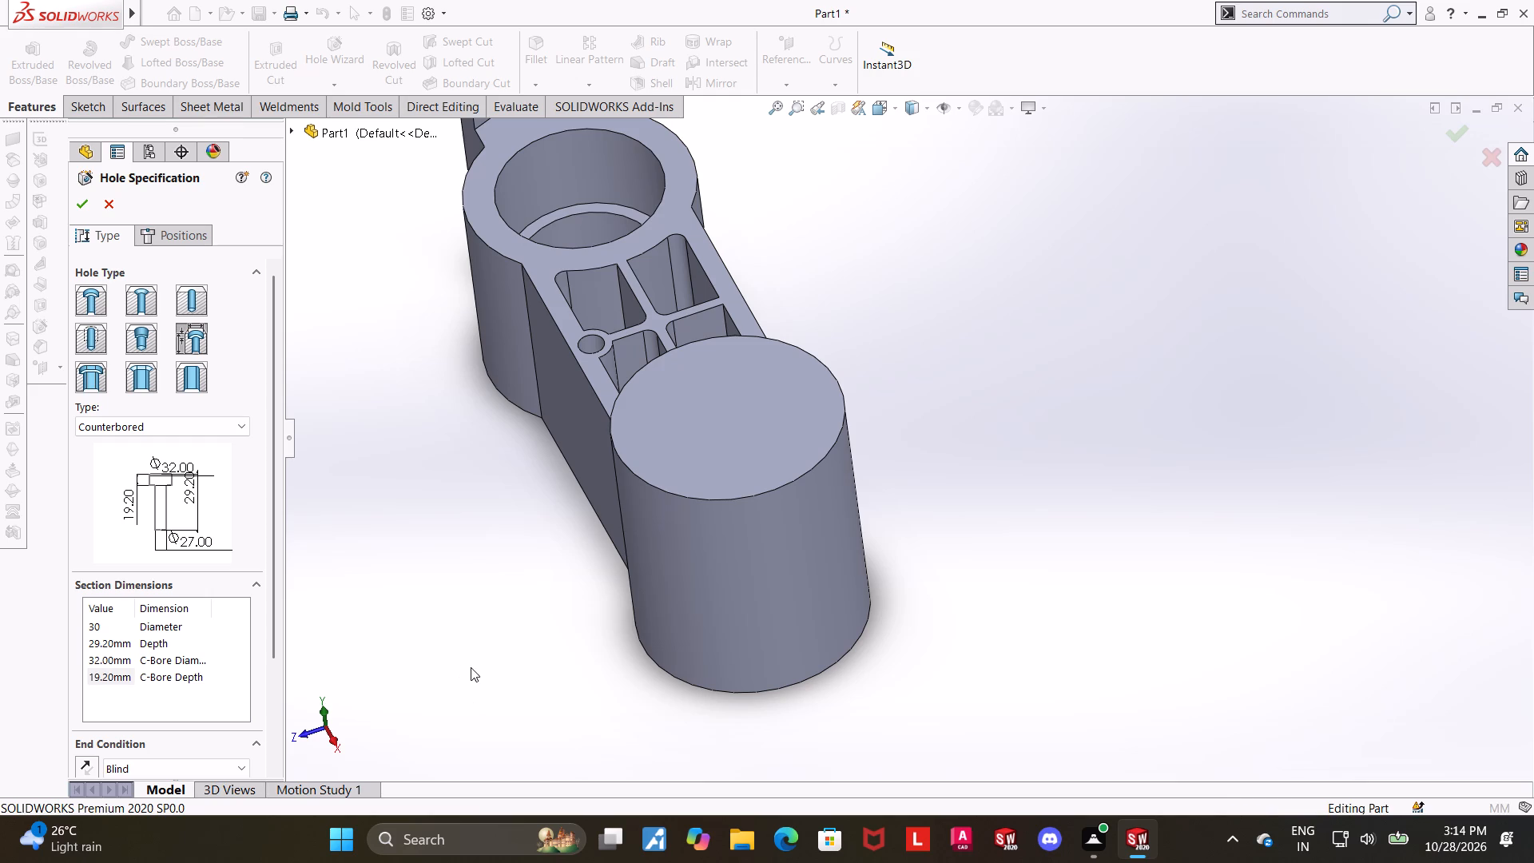
scroll(416, 627, up, 1)
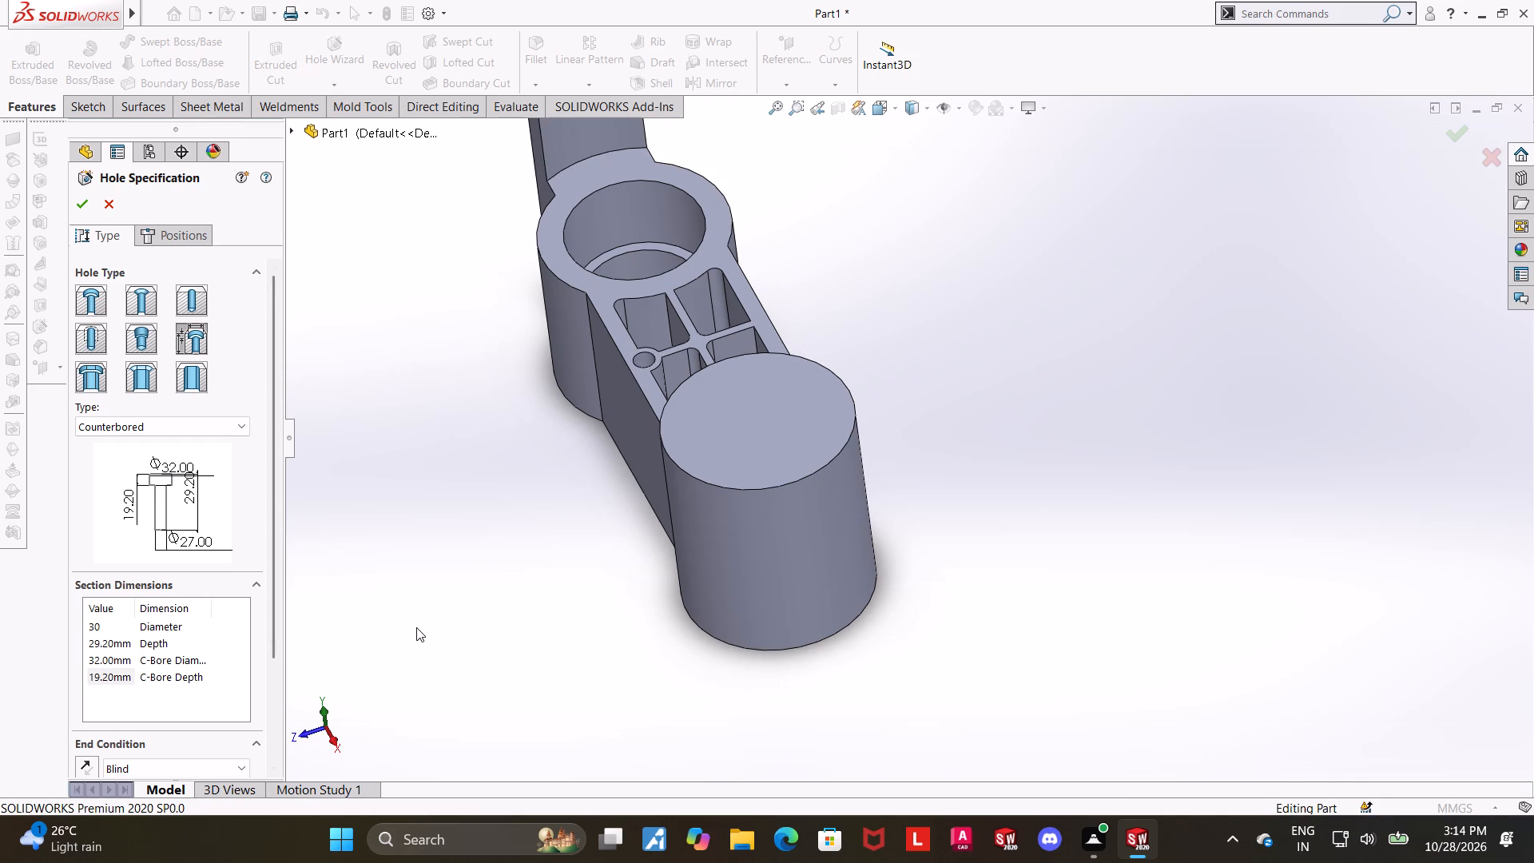
scroll(416, 627, down, 1)
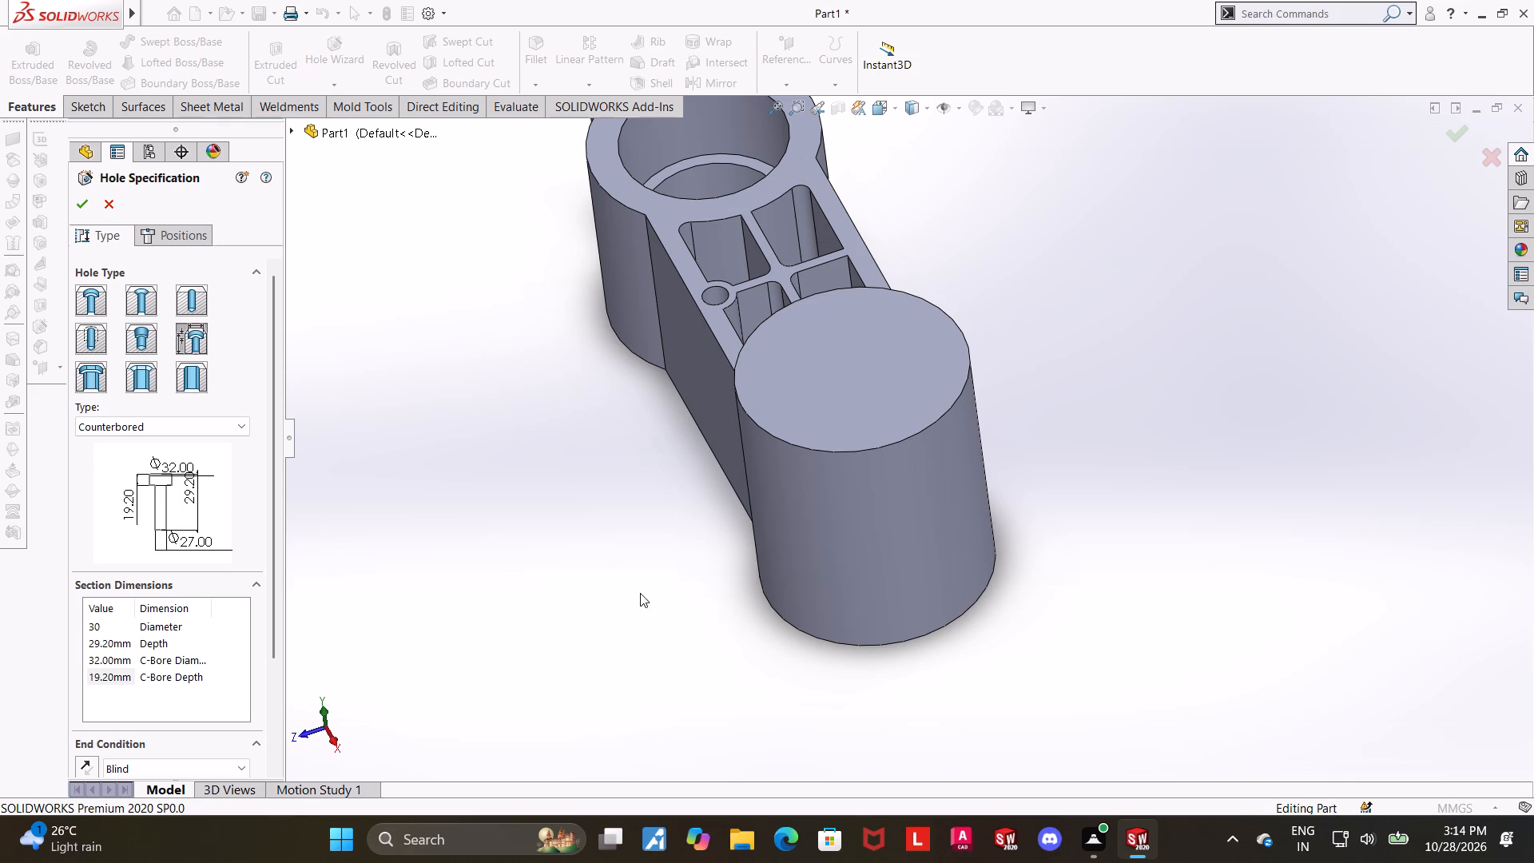
double_click(113, 642)
key(4)
key(6)
key(Return)
Place the counterbored hole on the solid boss's top face using a 3D sketch point concentric with the face's circular edge.
click(186, 229)
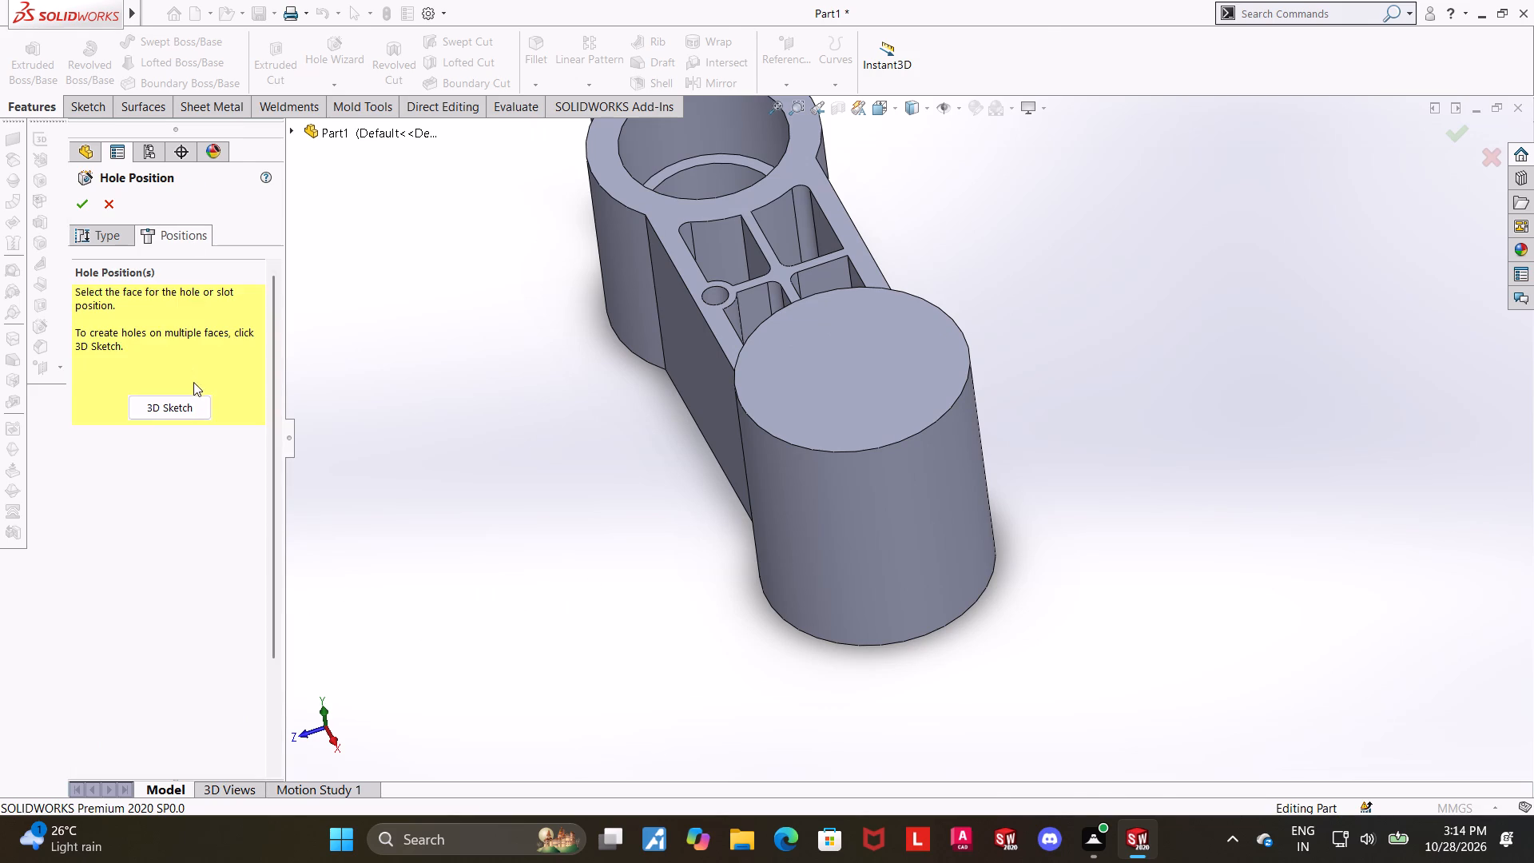
click(184, 405)
click(852, 367)
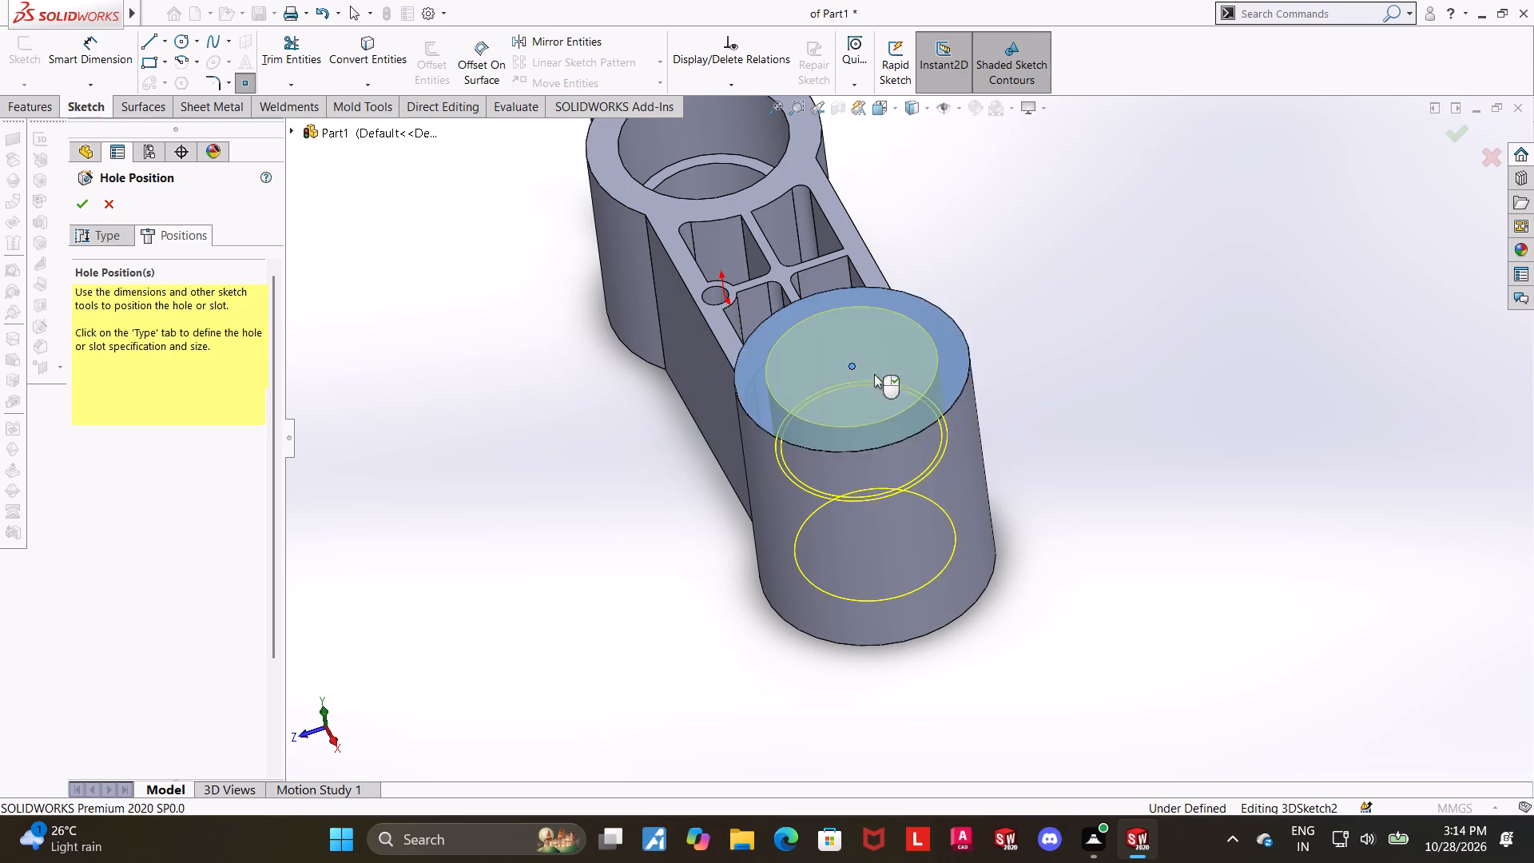
key(Escape)
key(Escape)
click(944, 415)
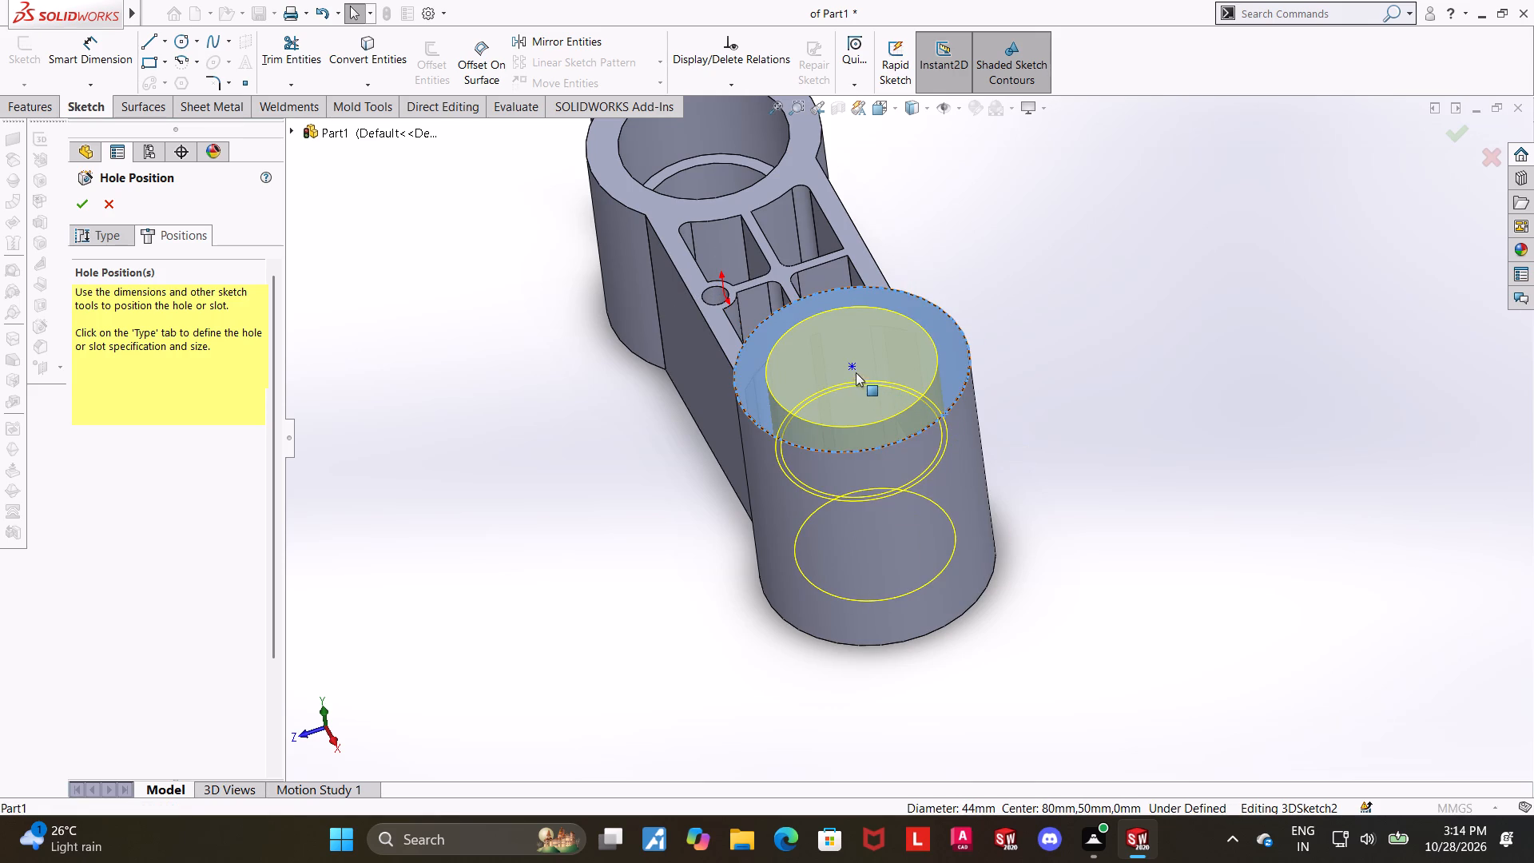
ctrl+click(853, 368)
click(84, 482)
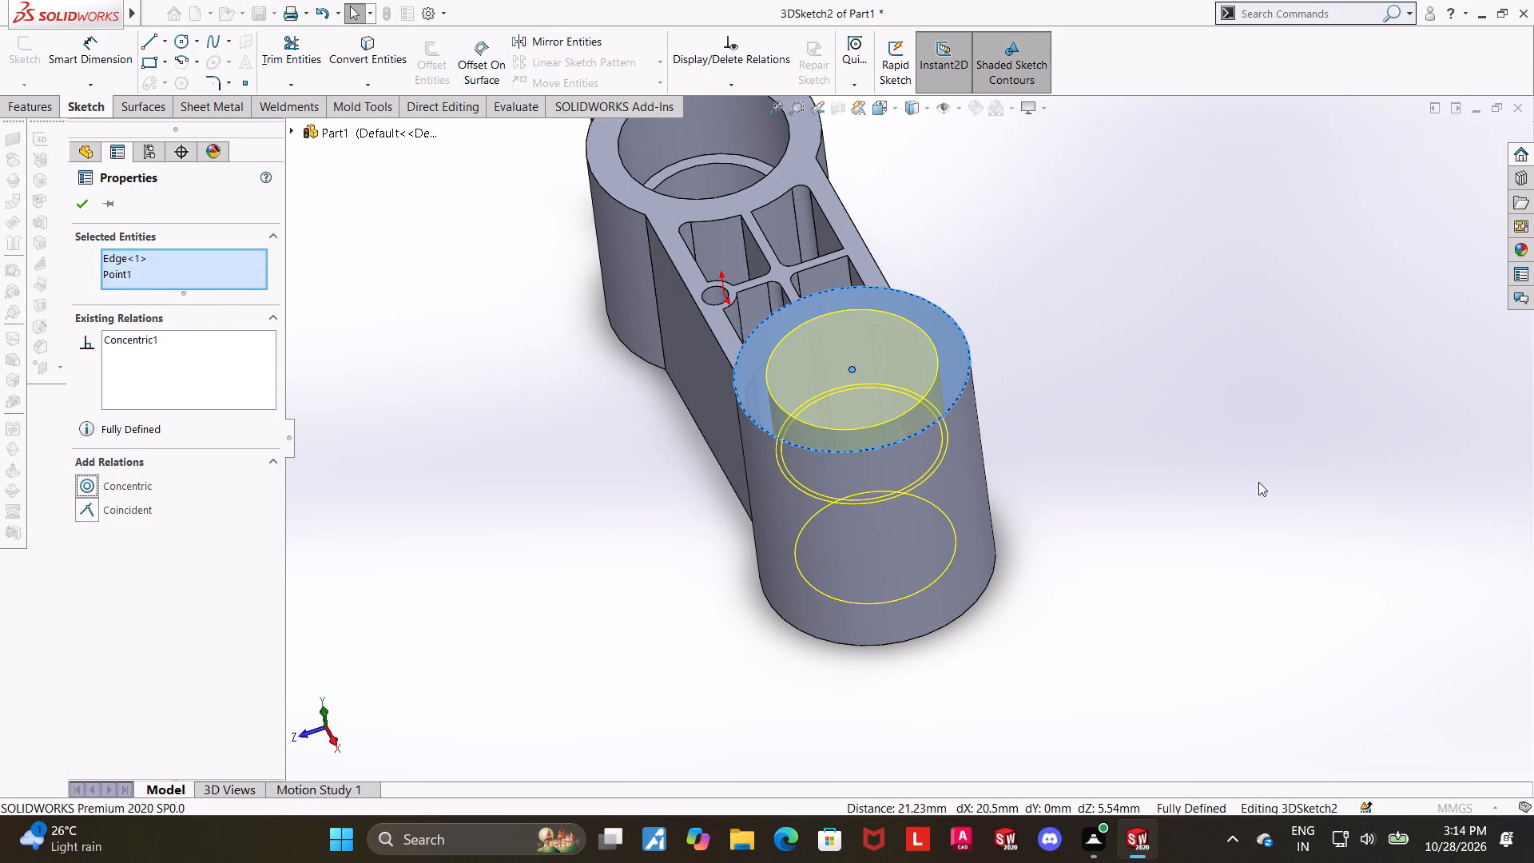
click(1260, 482)
middle_drag(1250, 471, 1309, 428)
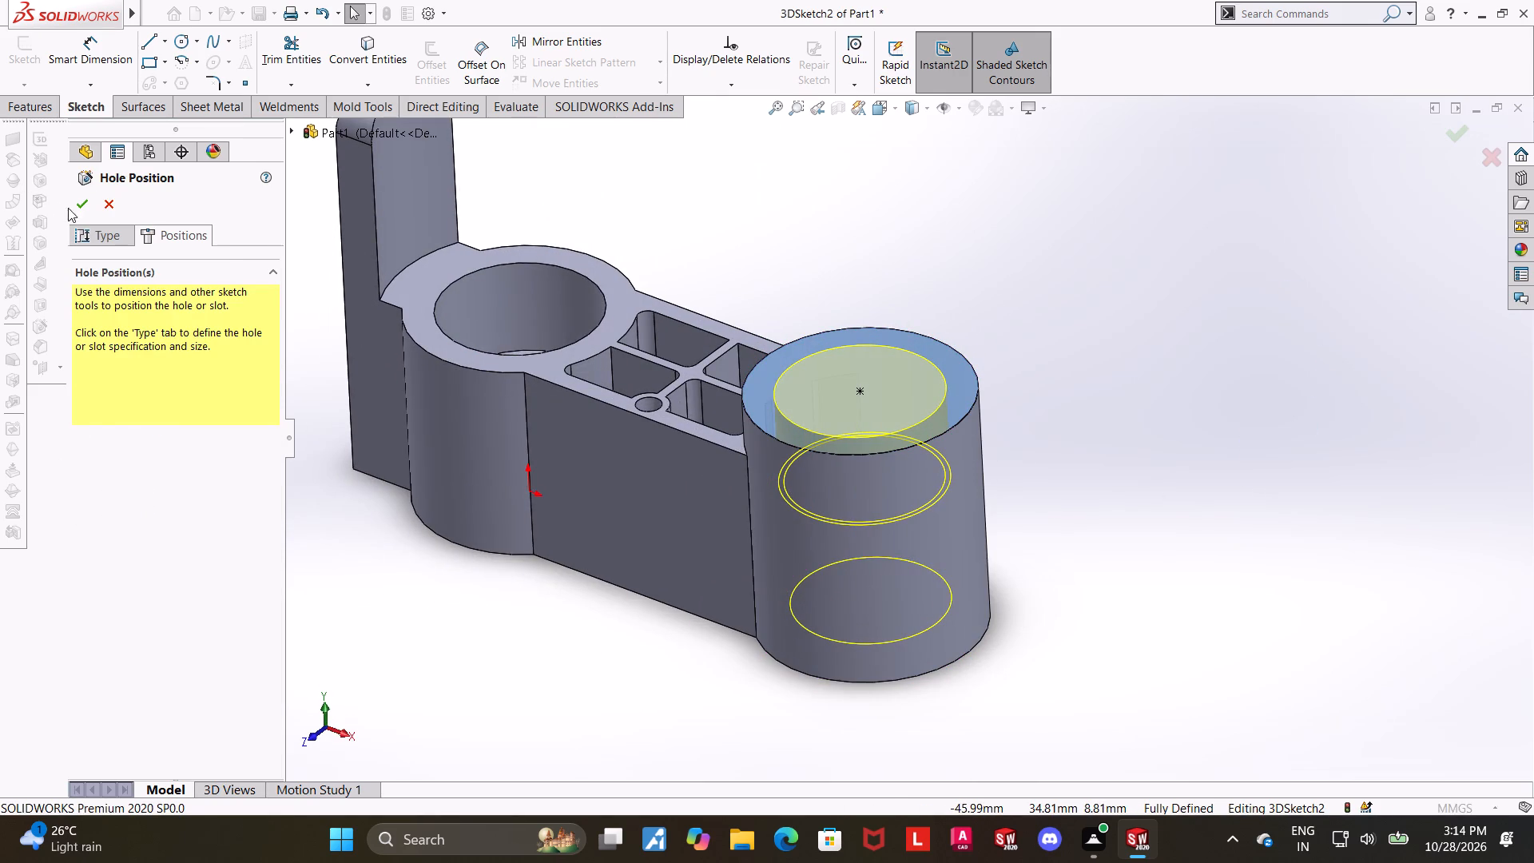
click(84, 209)
click(1135, 336)
Inspect the new counterbored hole up close and measure the distance between its bottom face and the counterbore ledge.
middle_drag(1114, 369, 1119, 417)
scroll(968, 489, down, 2)
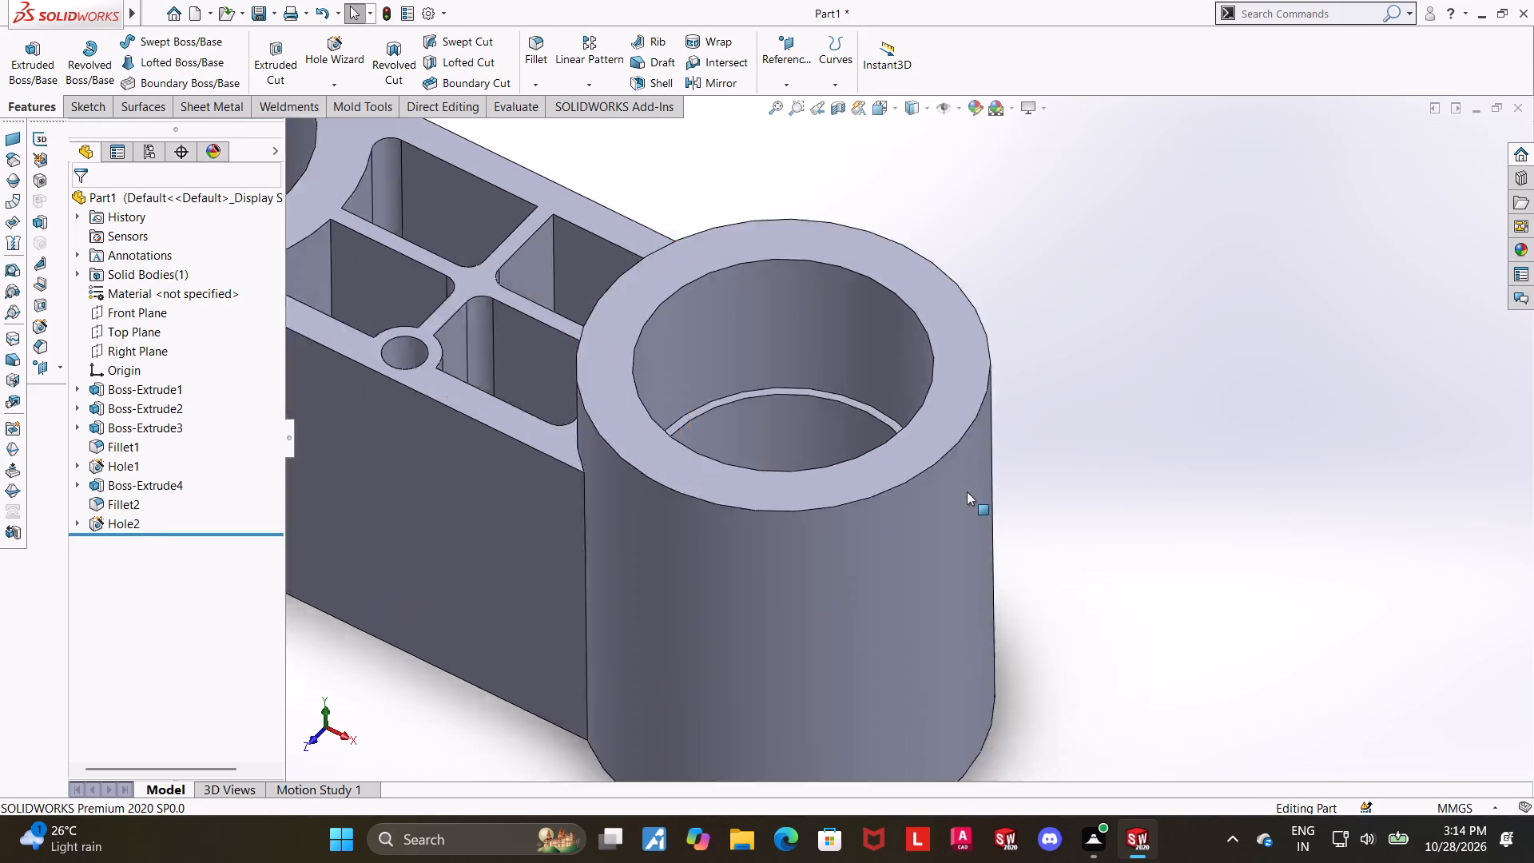
scroll(967, 491, down, 1)
middle_drag(990, 483, 982, 541)
scroll(878, 479, down, 3)
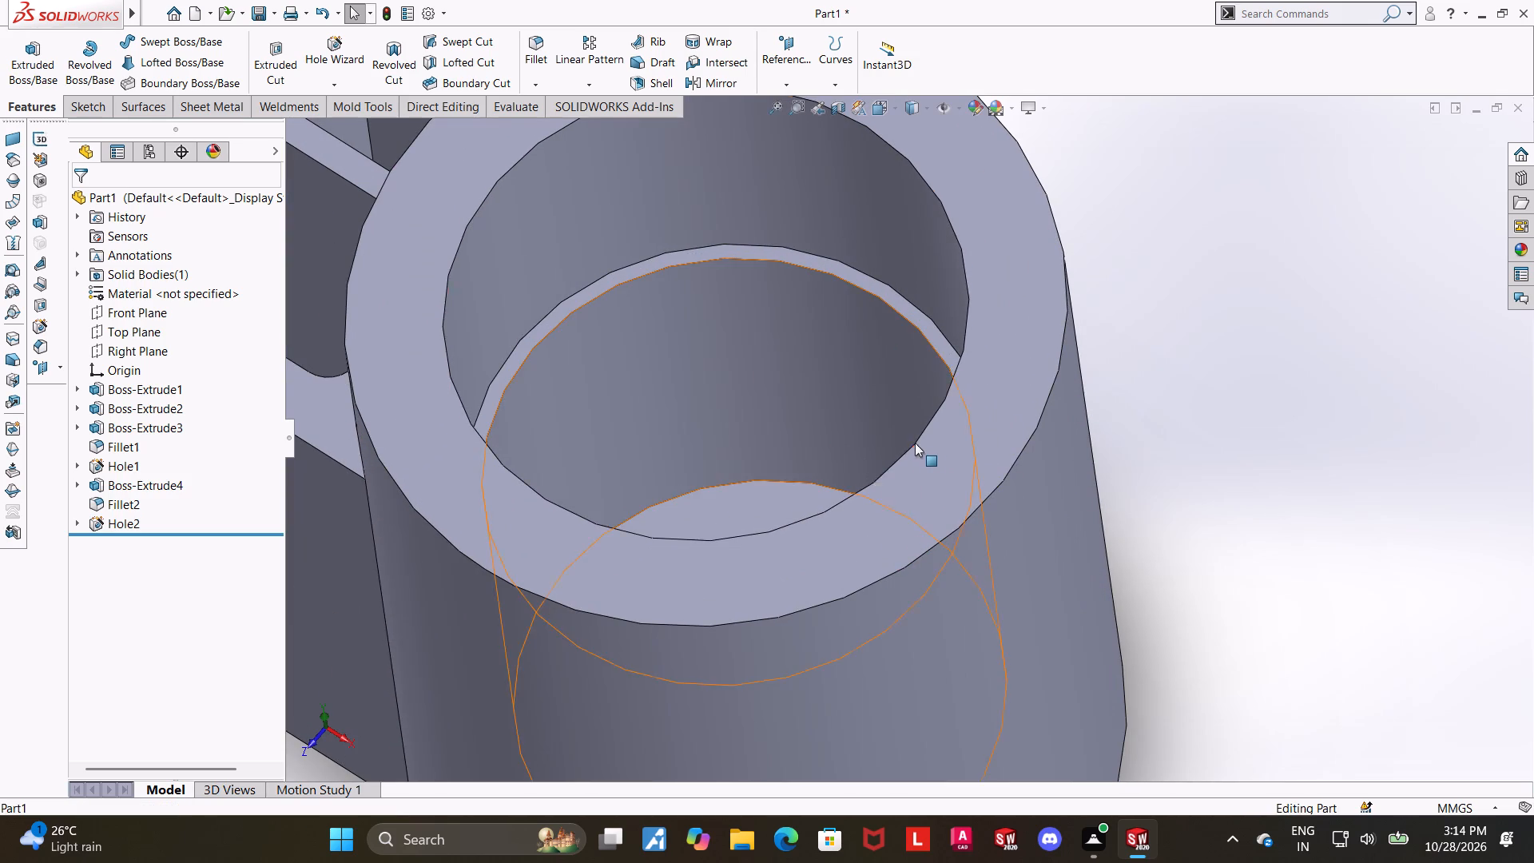
scroll(916, 435, down, 1)
middle_drag(987, 450, 1002, 481)
scroll(979, 467, up, 5)
scroll(902, 379, down, 2)
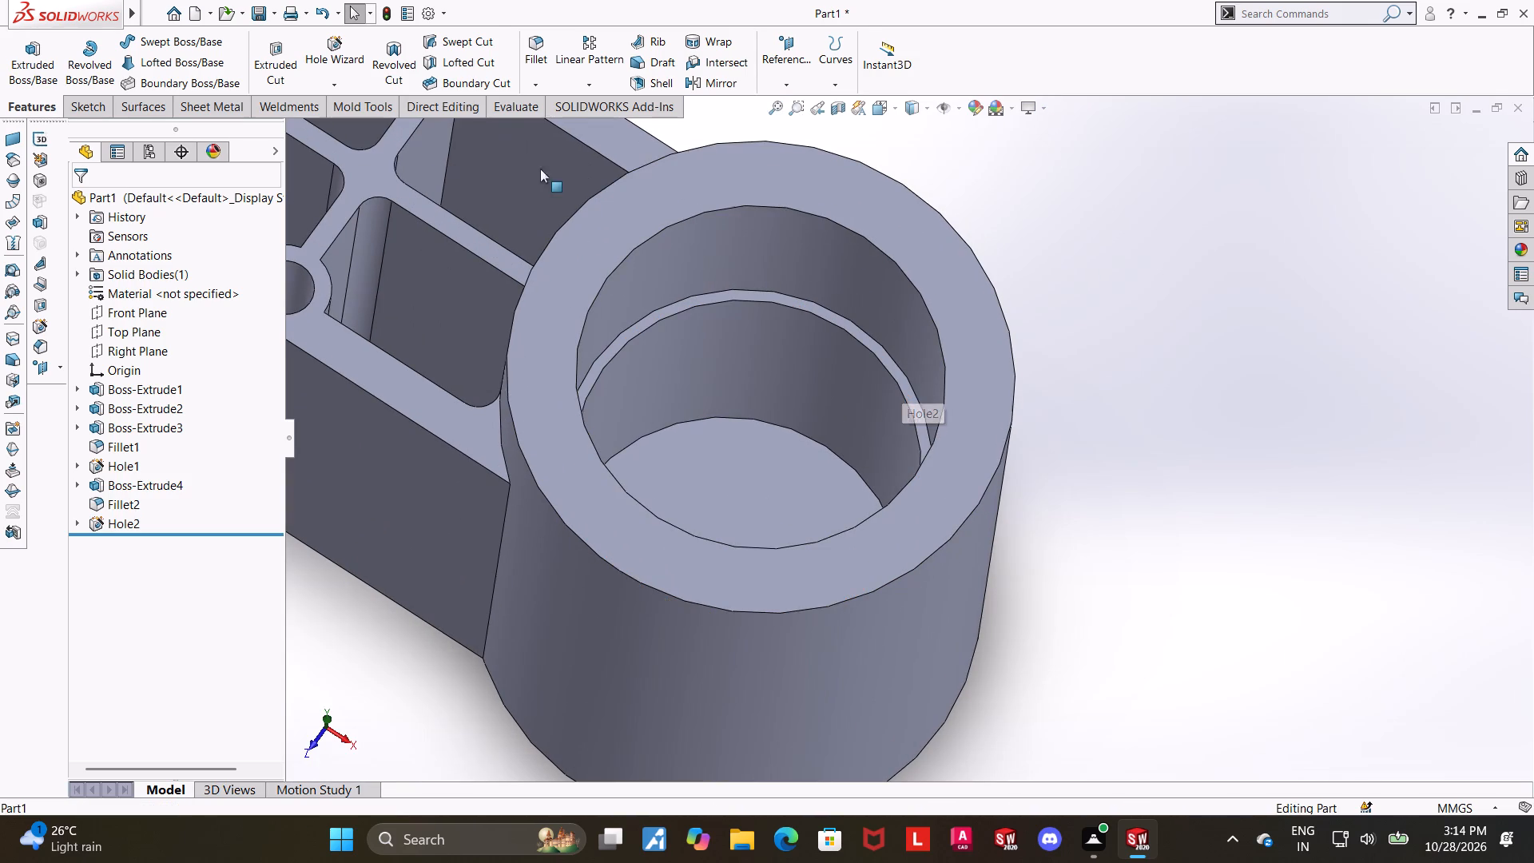
click(495, 107)
click(176, 46)
click(777, 479)
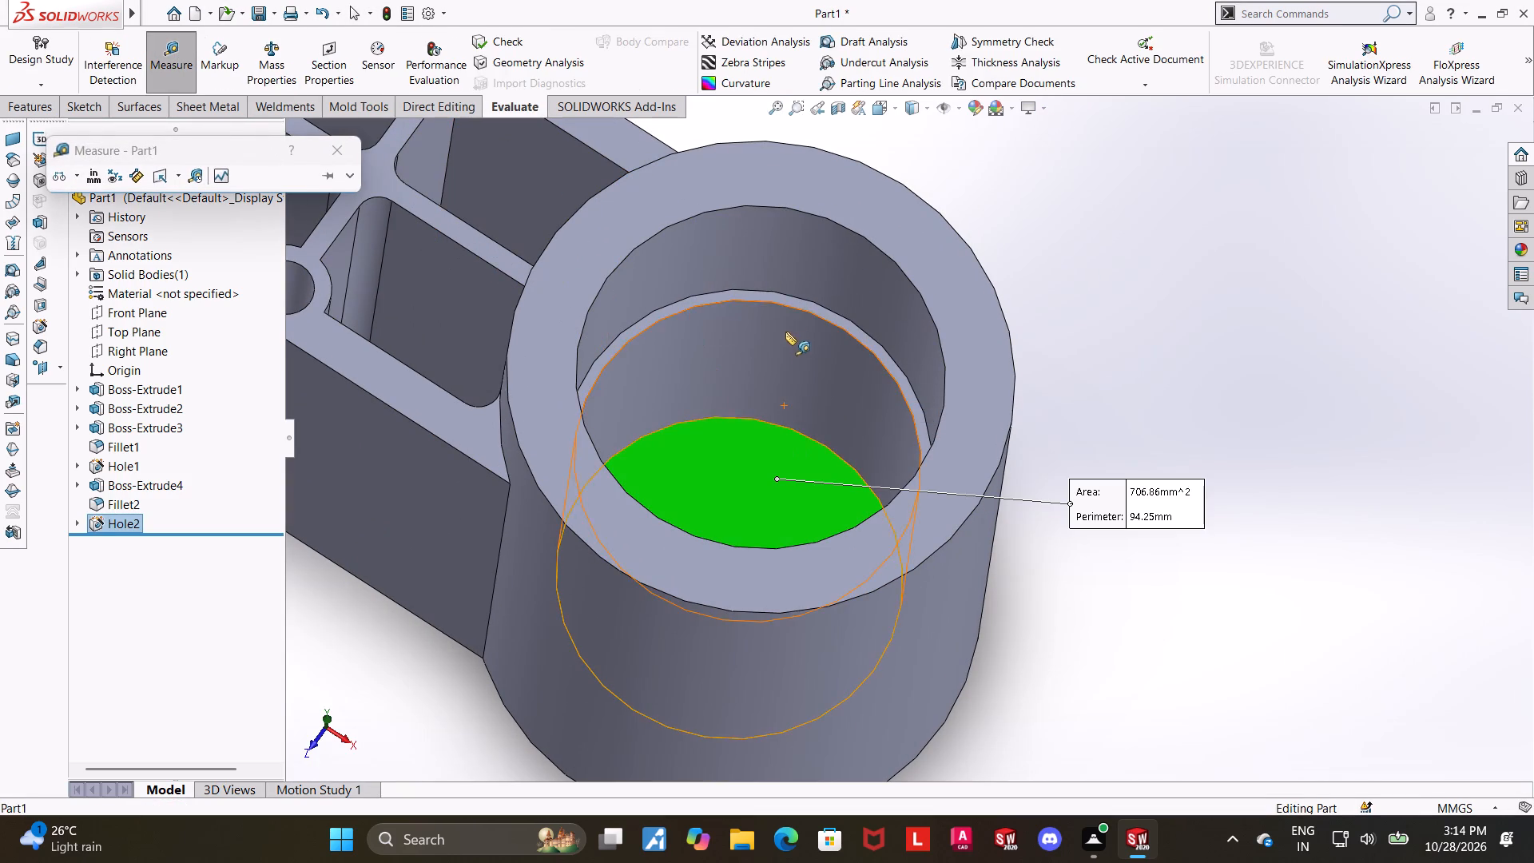
click(785, 301)
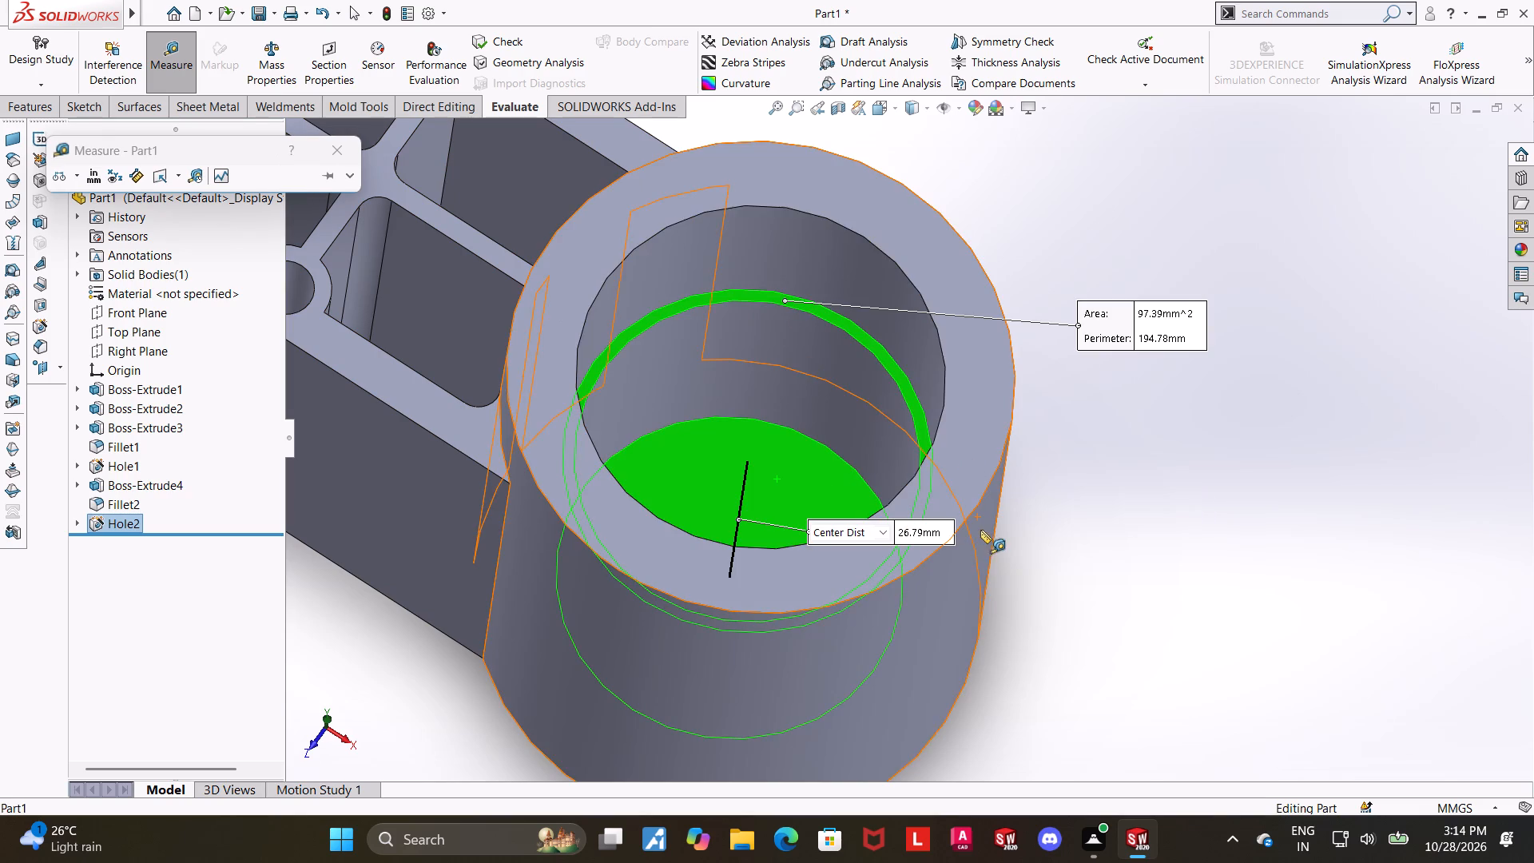
scroll(911, 558, down, 1)
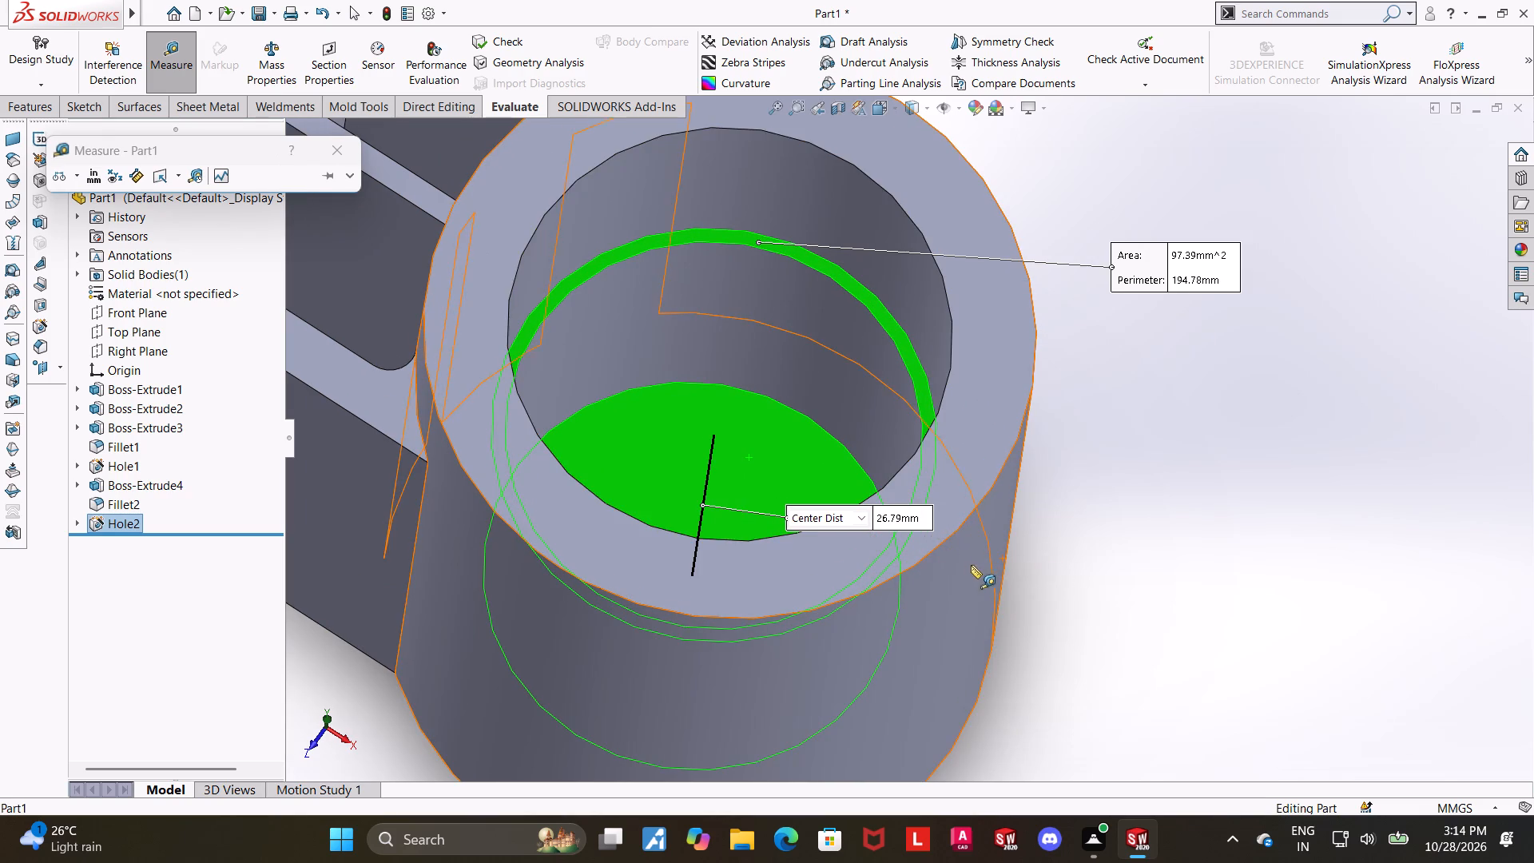
key(Escape)
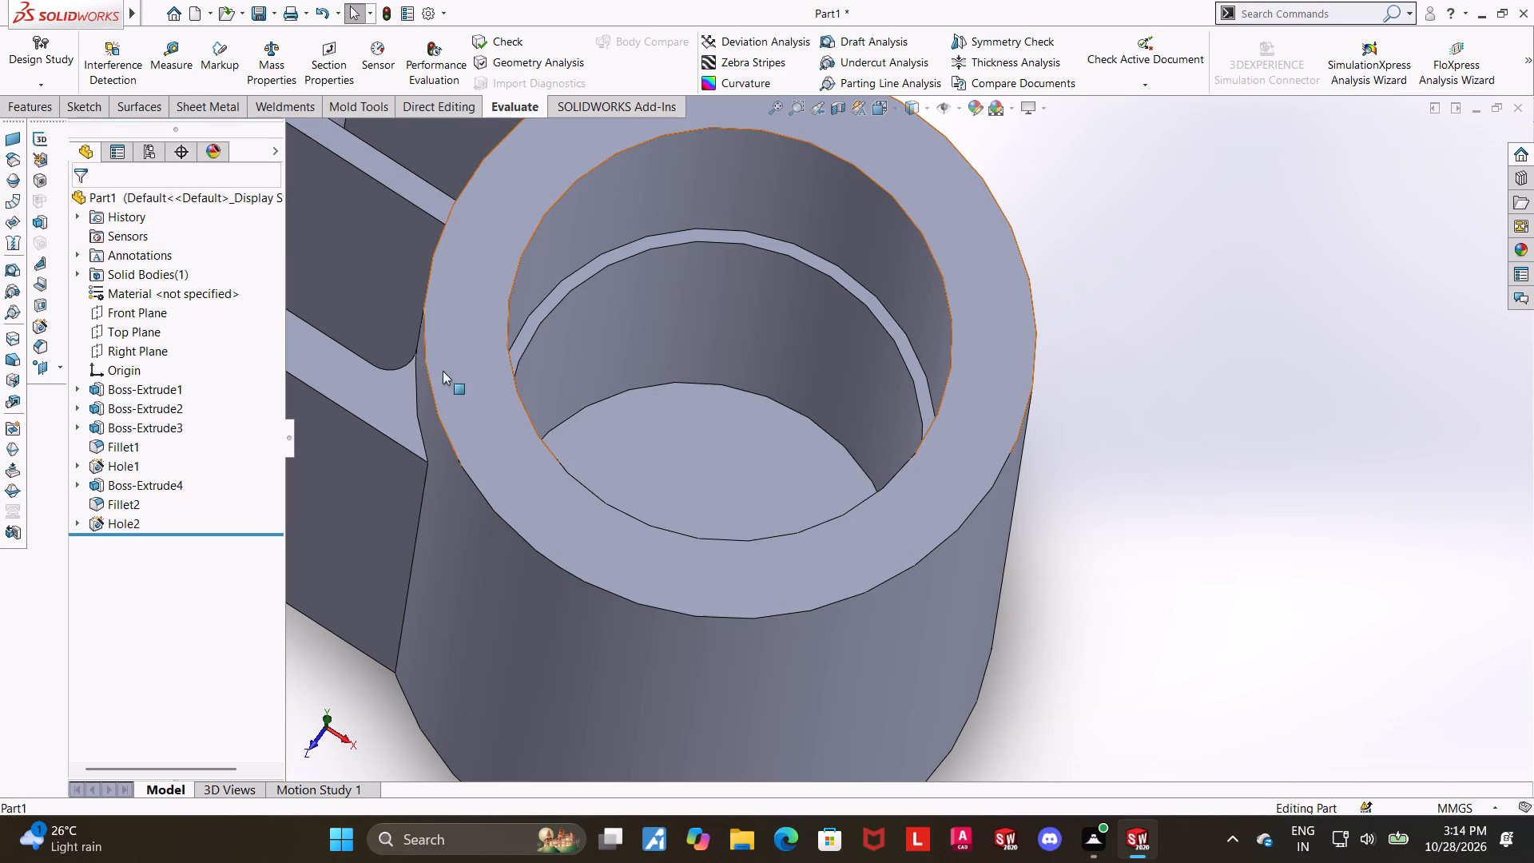
Edit the new counterbored hole and set its depth to 46.01 mm.
click(99, 523)
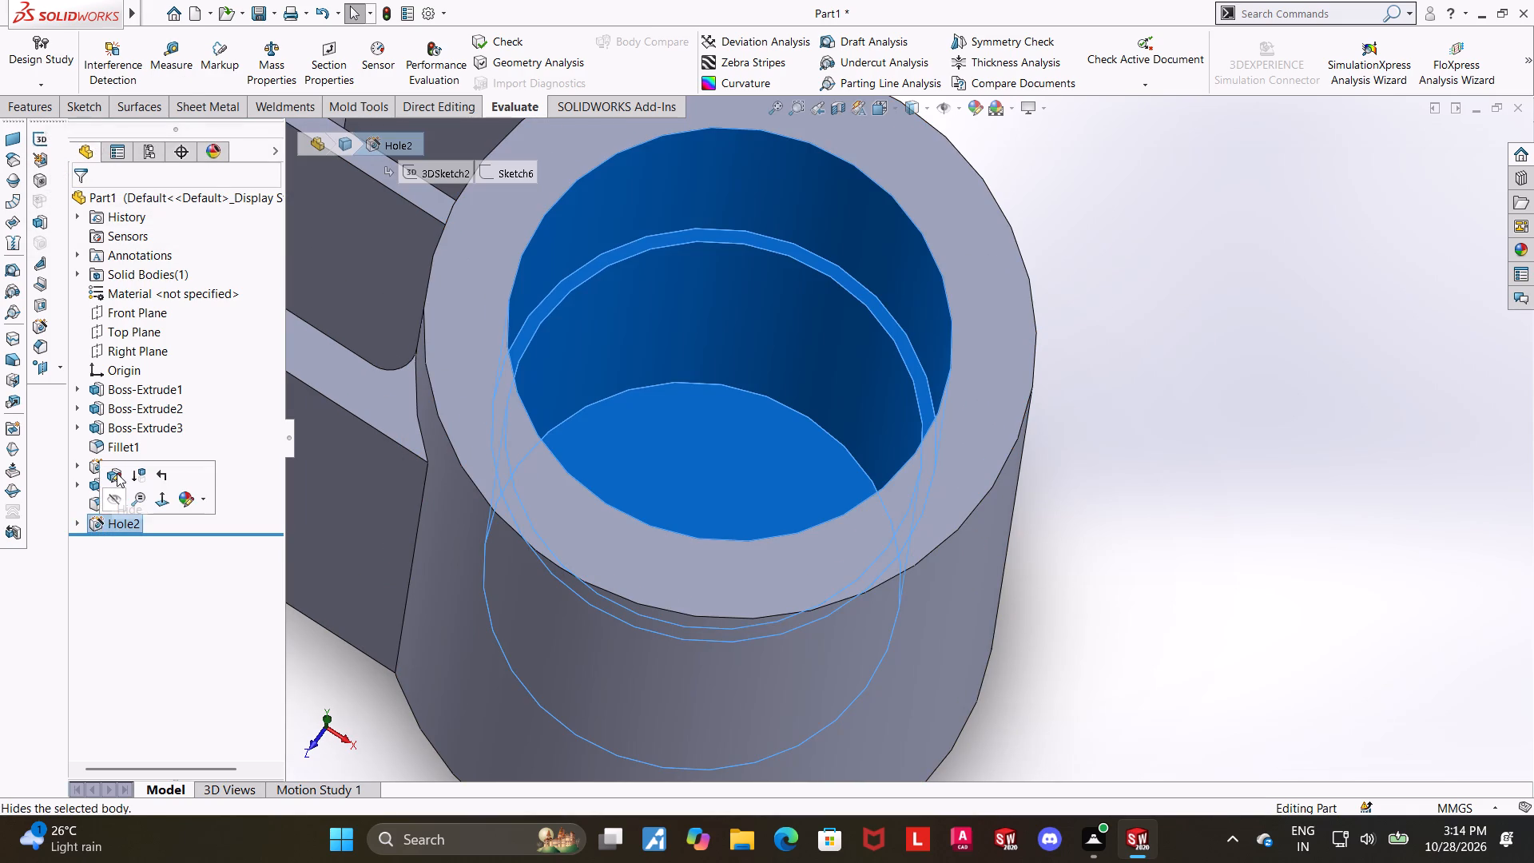
click(117, 473)
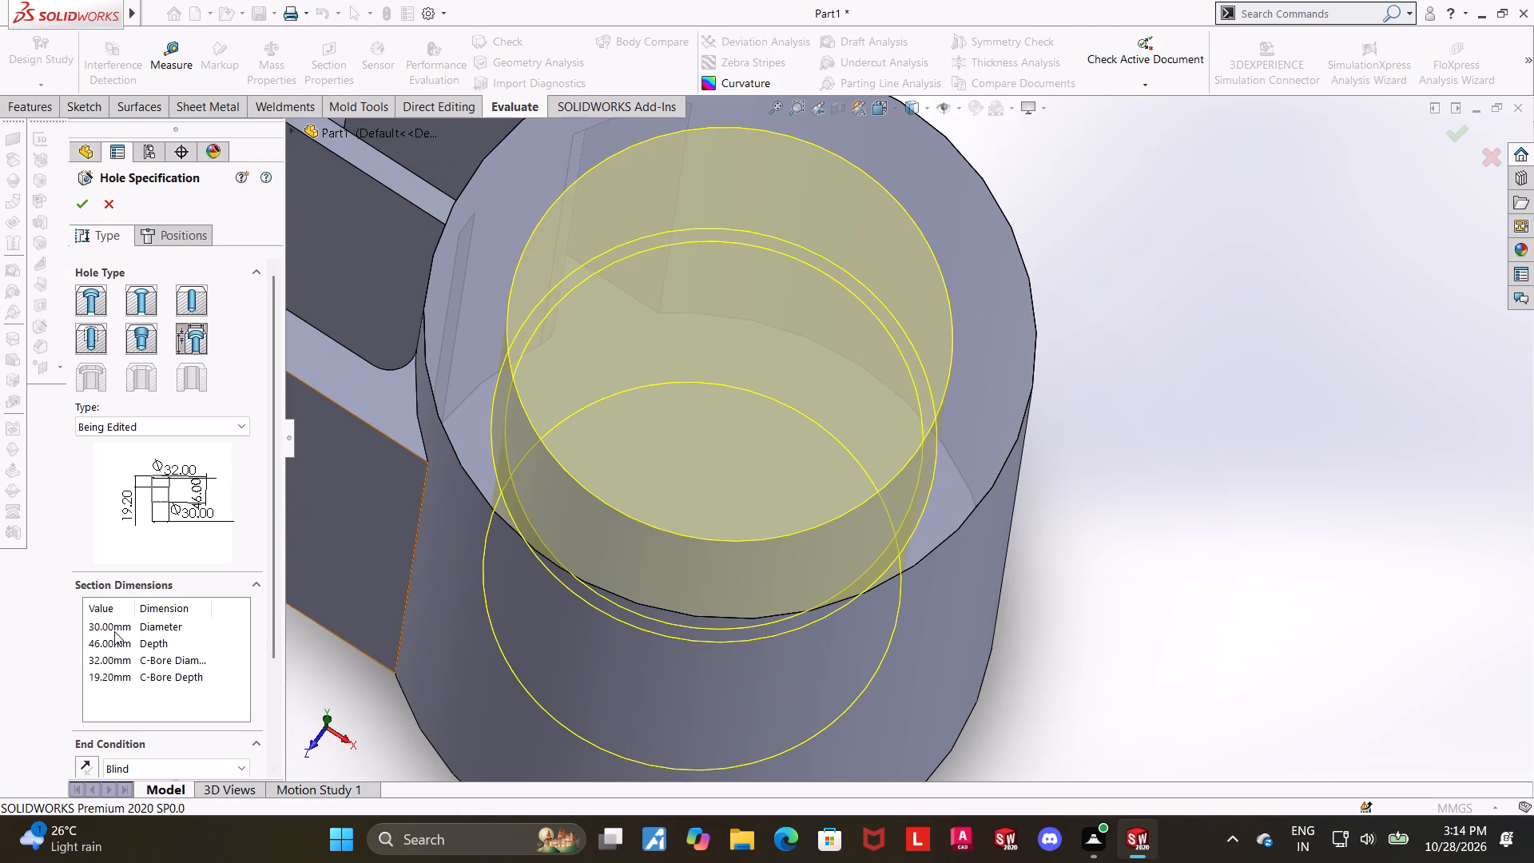
double_click(116, 638)
text(46.01)
key(Return)
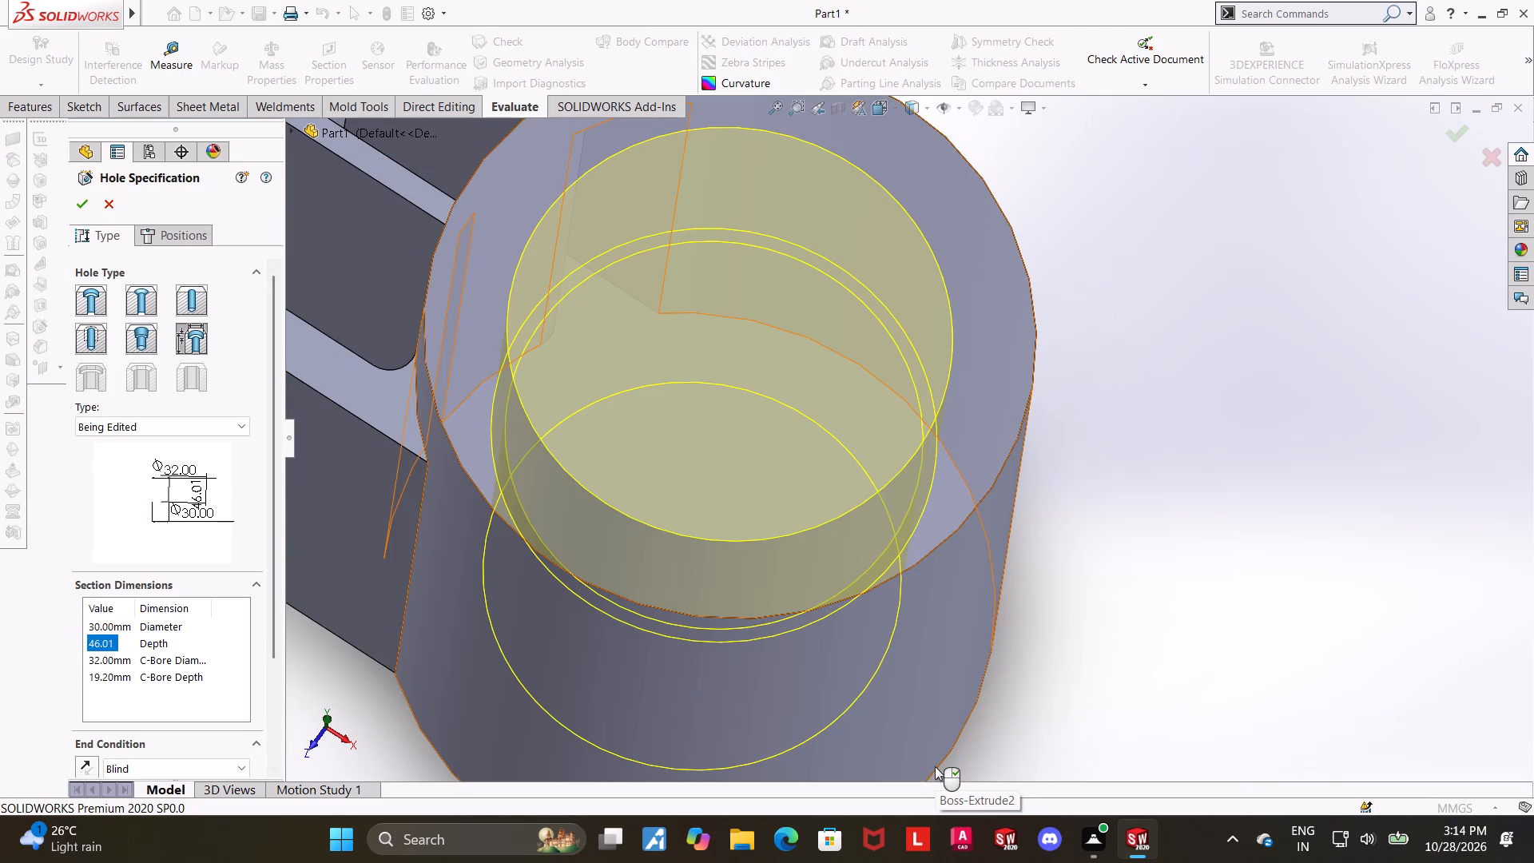
click(88, 204)
click(1348, 424)
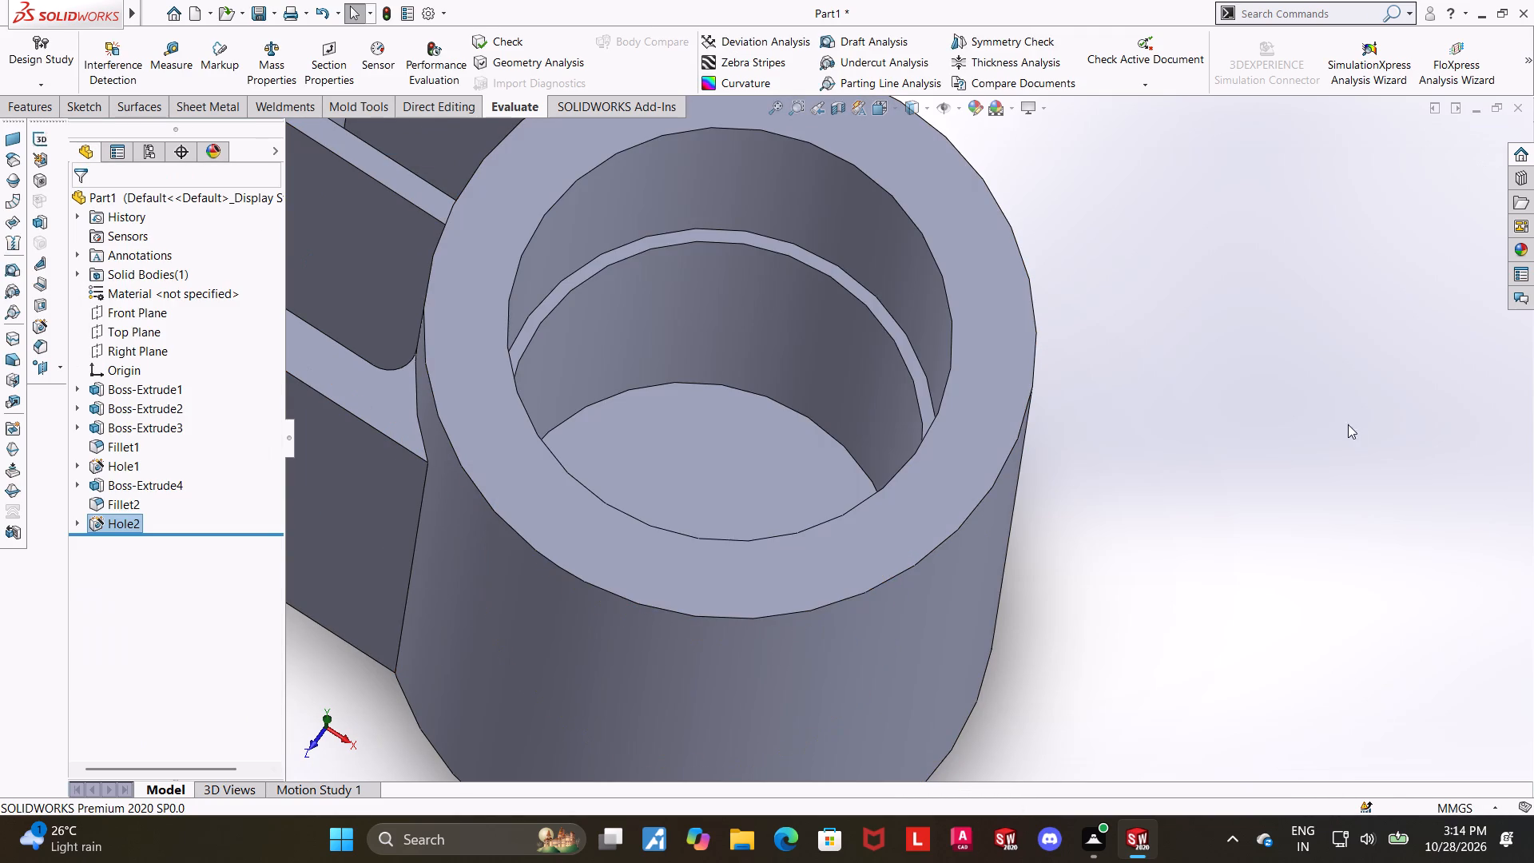
Measure the distance from the edited hole's bottom face to the outer edge of its counterbore ledge.
click(179, 47)
click(746, 445)
click(753, 234)
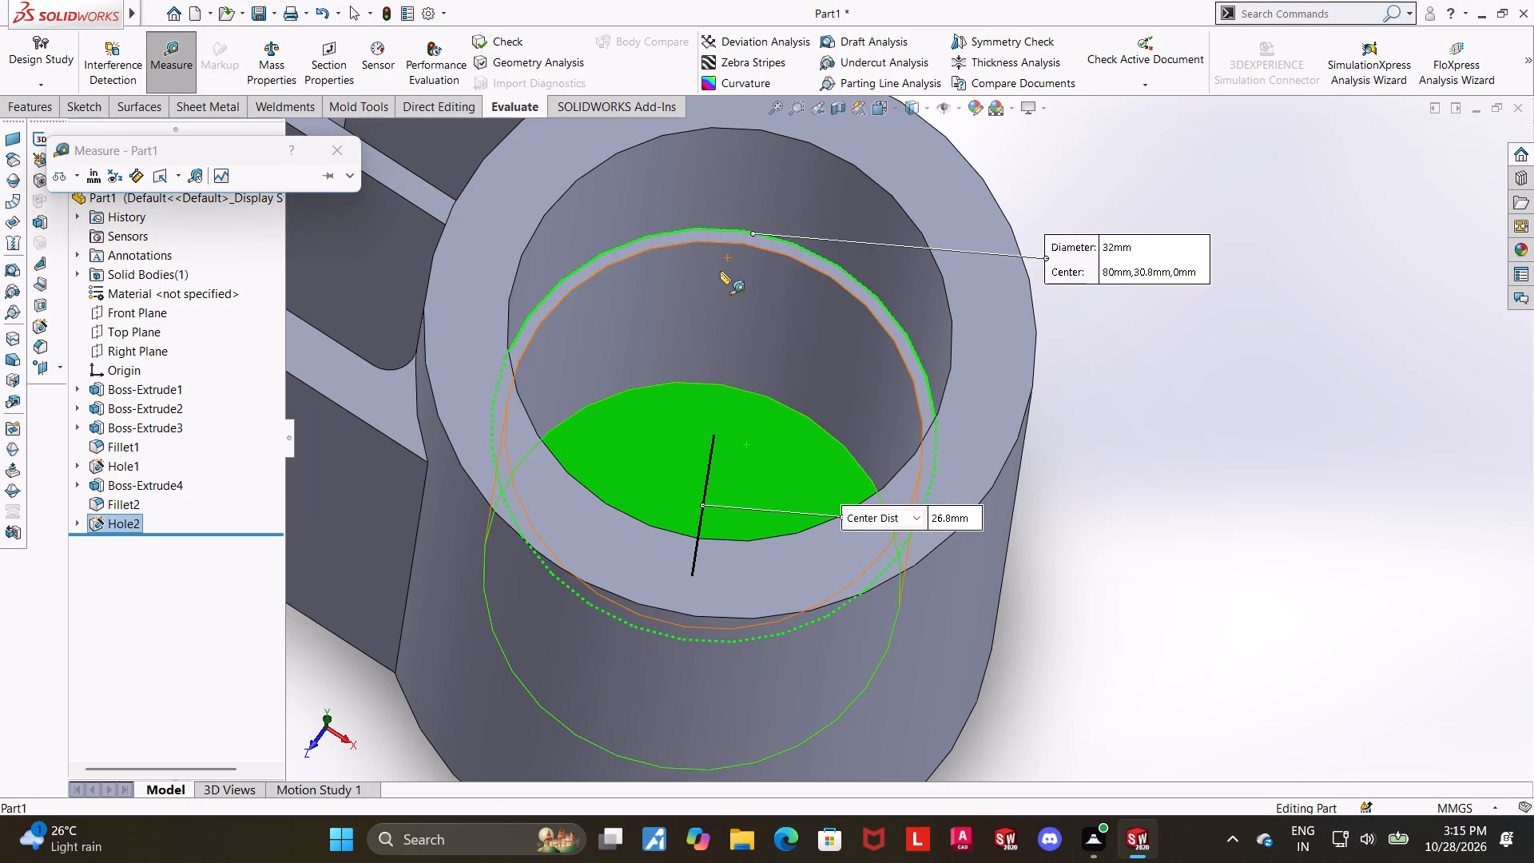
scroll(891, 330, up, 1)
scroll(816, 314, down, 1)
key(Escape)
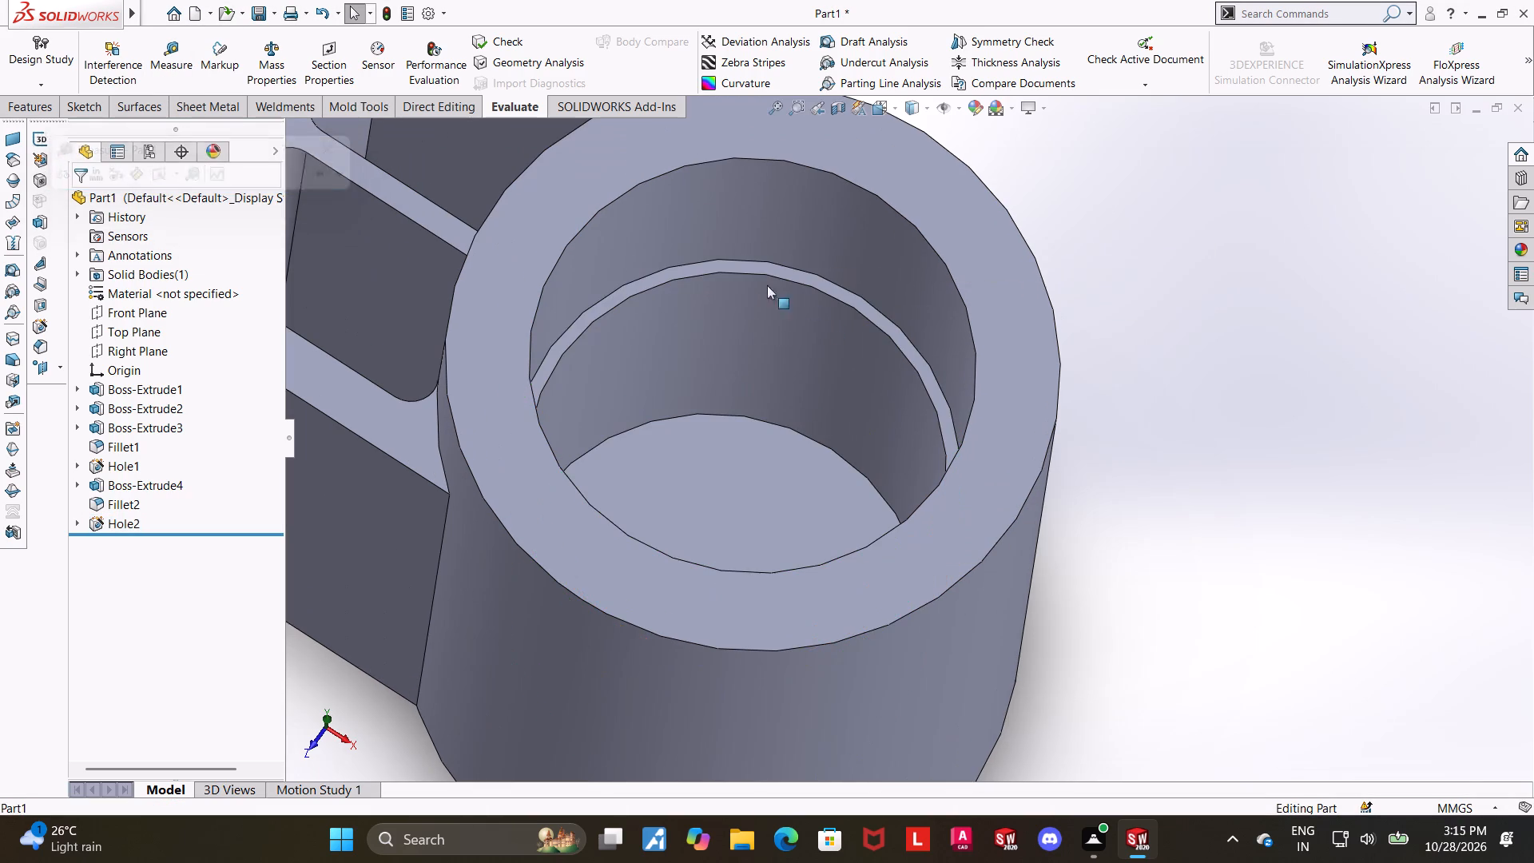
Measure the distance from the boss's top face to the counterbore ledge.
click(176, 41)
click(475, 351)
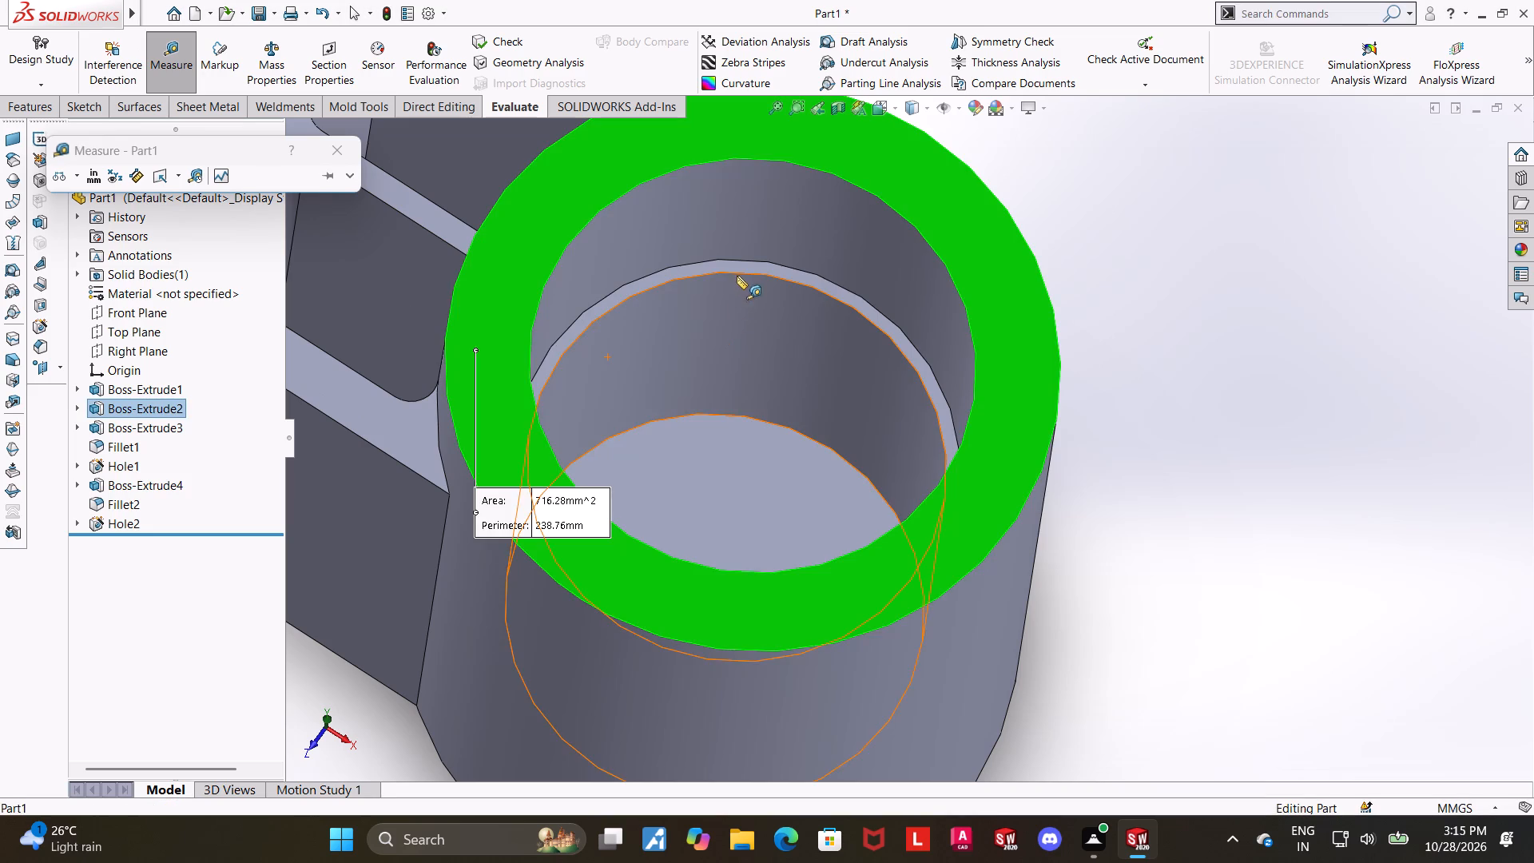
click(732, 265)
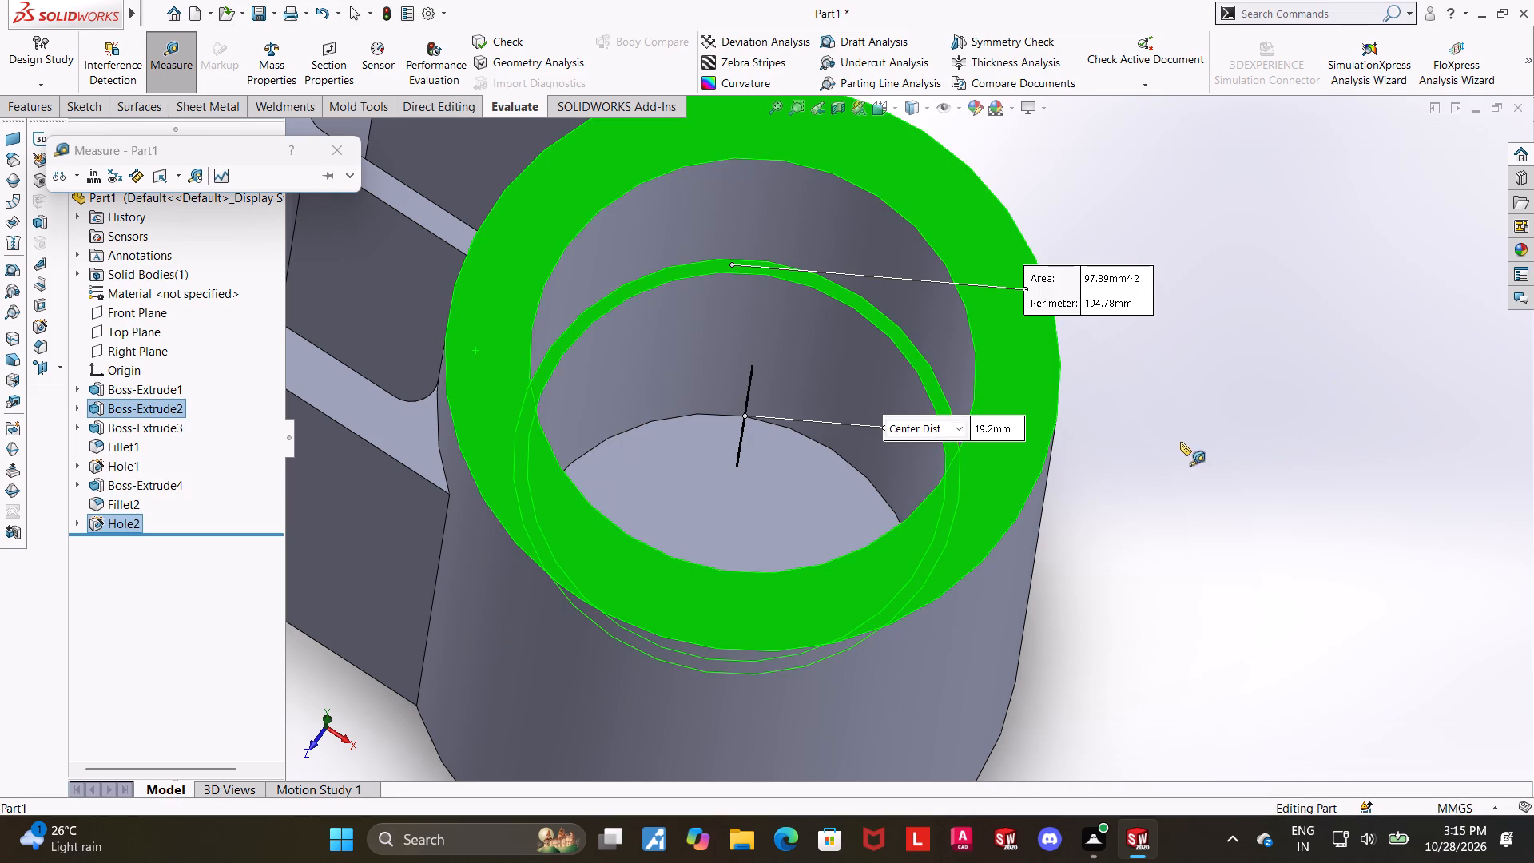
scroll(1095, 443, up, 1)
key(Escape)
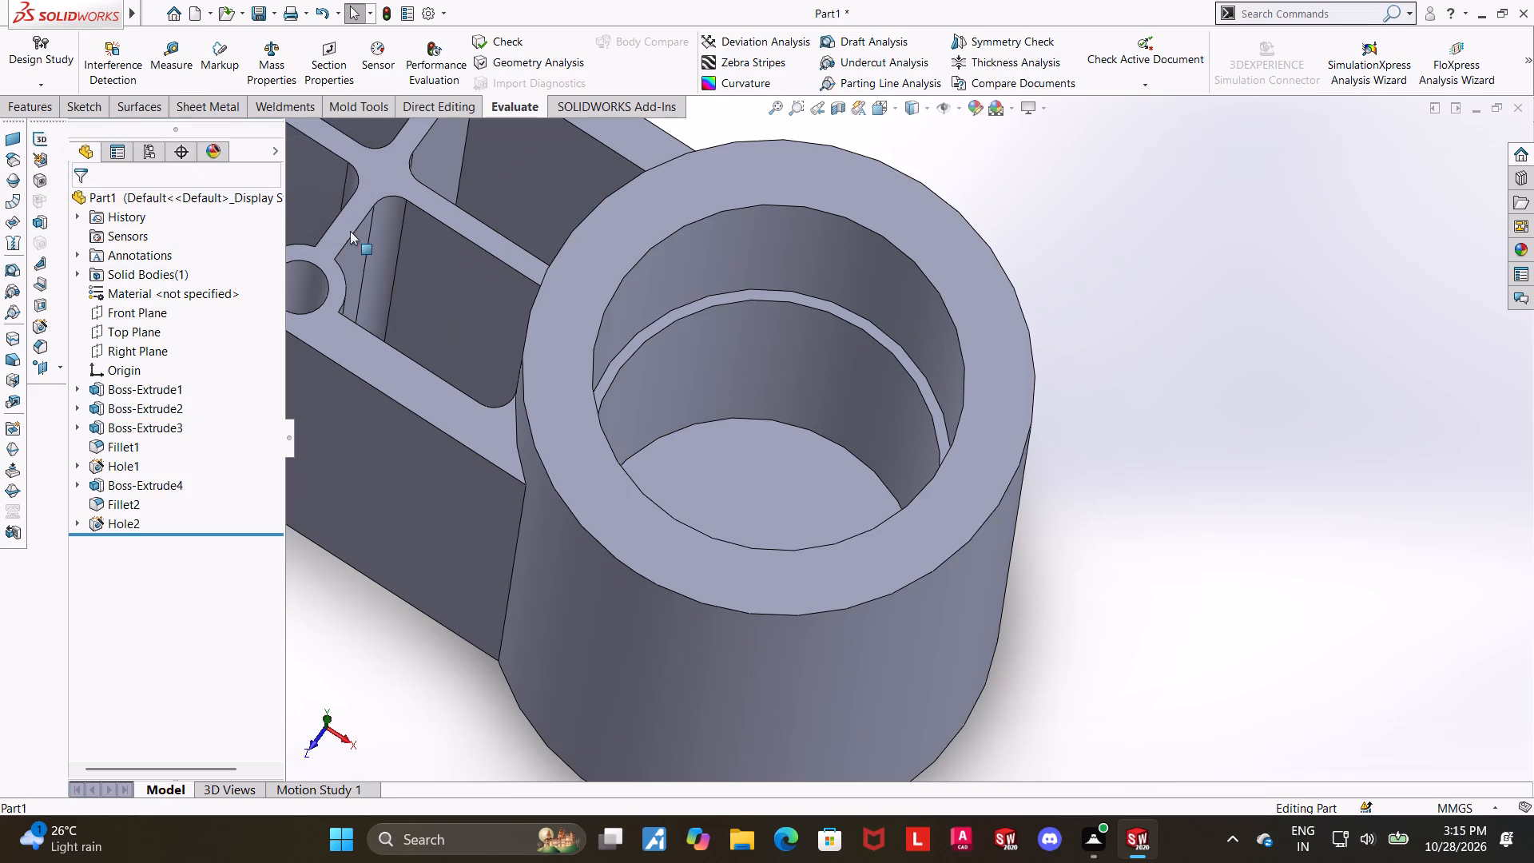
Measure the distance between the hole's bottom face and the counterbore ledge face again.
click(166, 44)
click(679, 483)
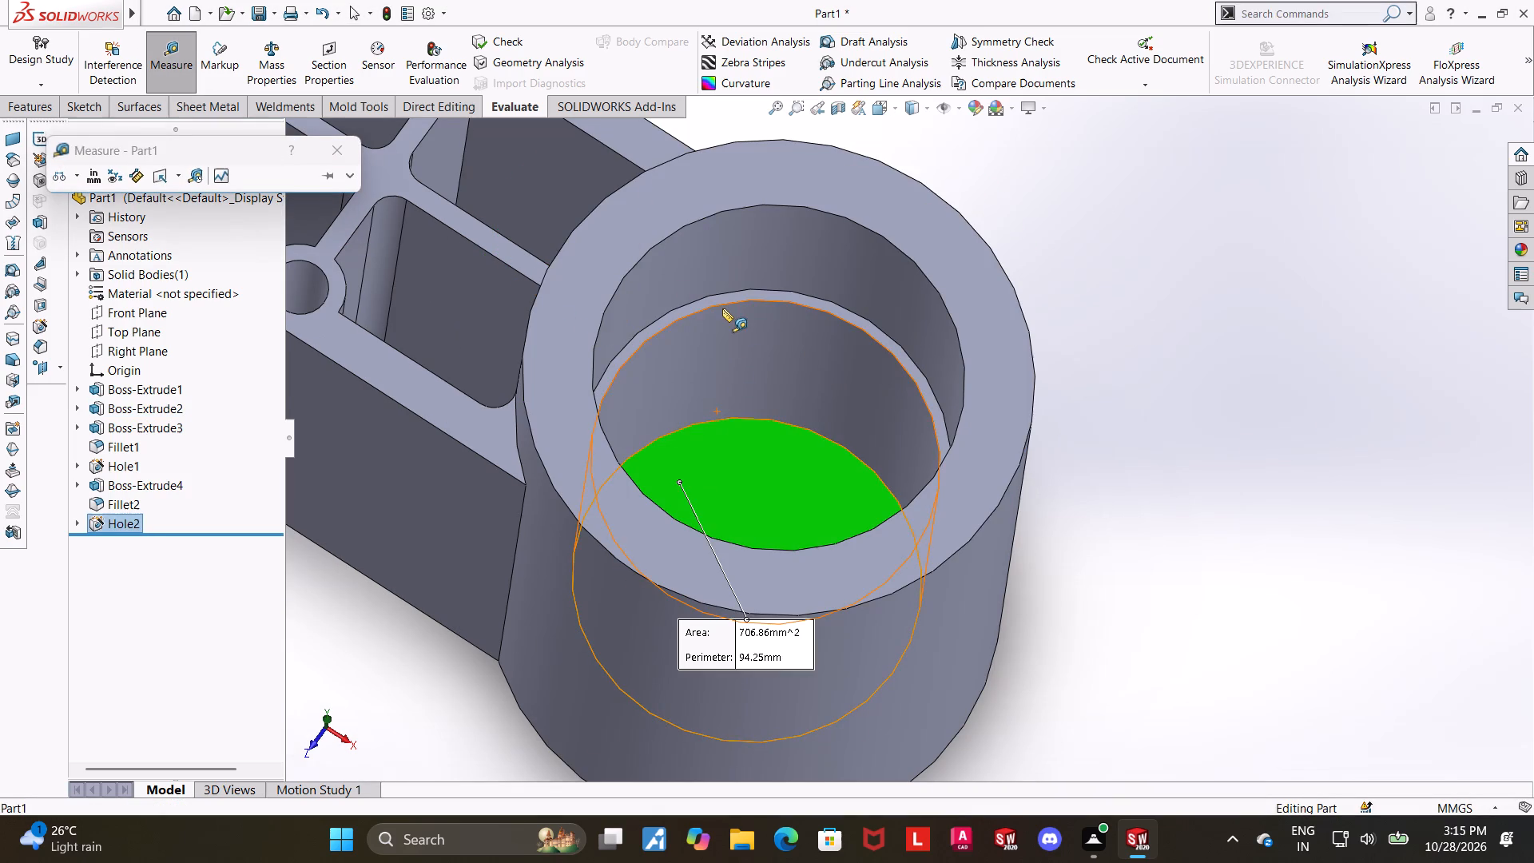
click(721, 300)
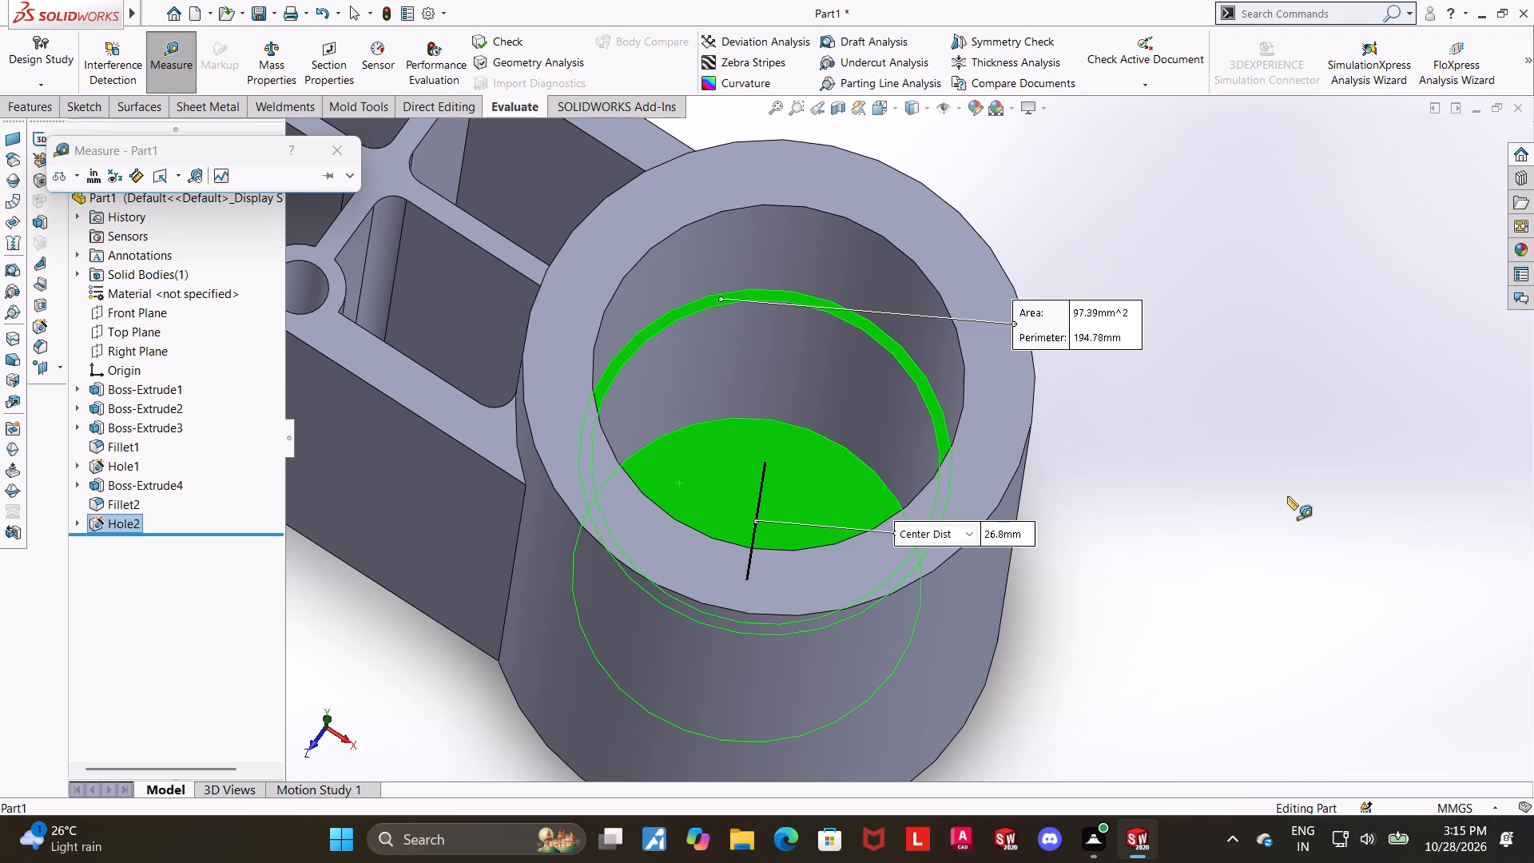
key(Escape)
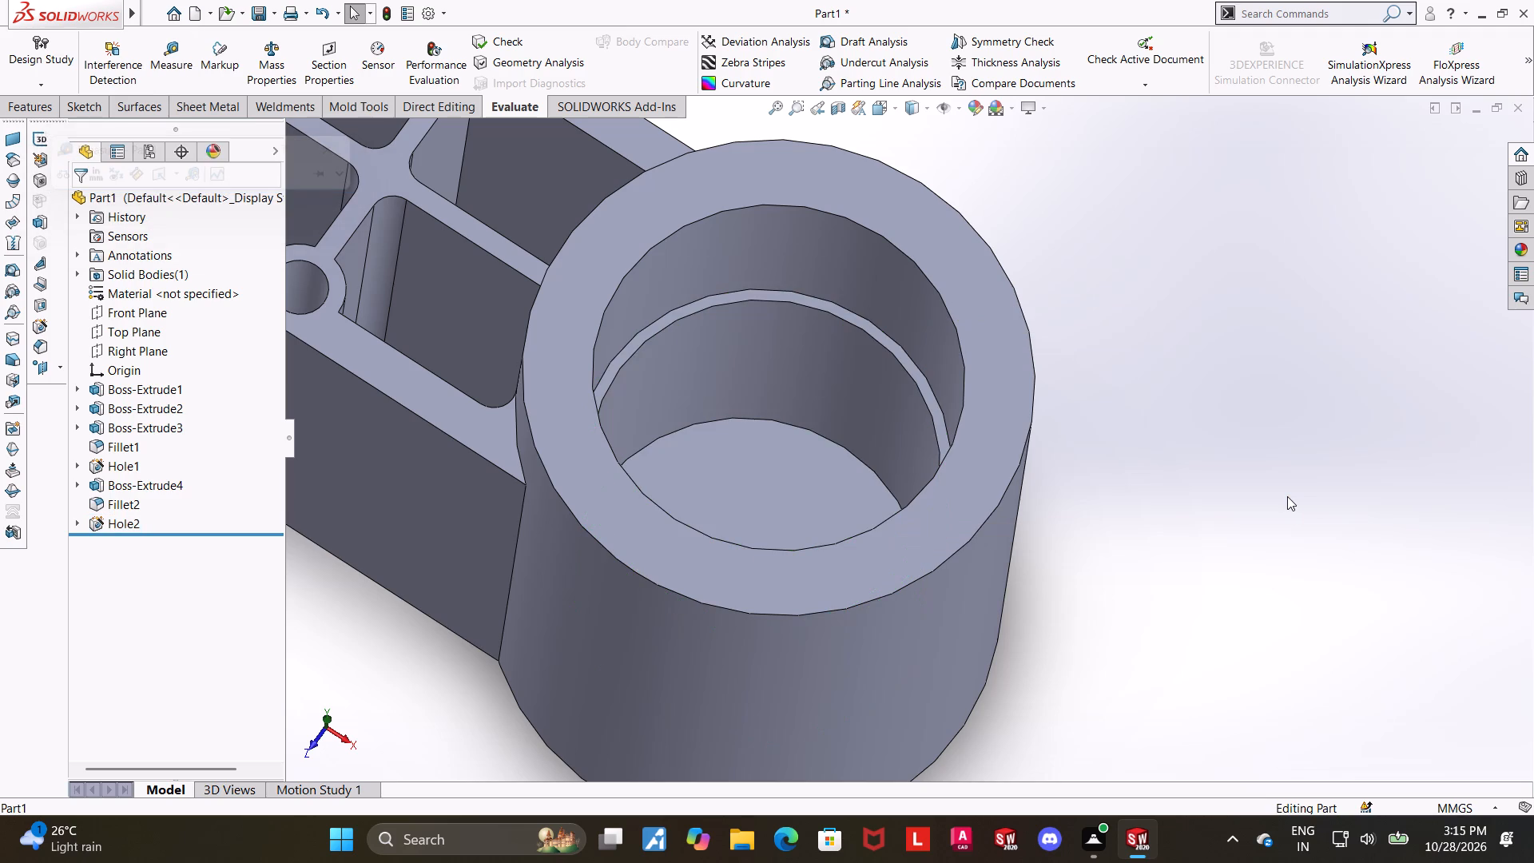
scroll(1214, 465, up, 3)
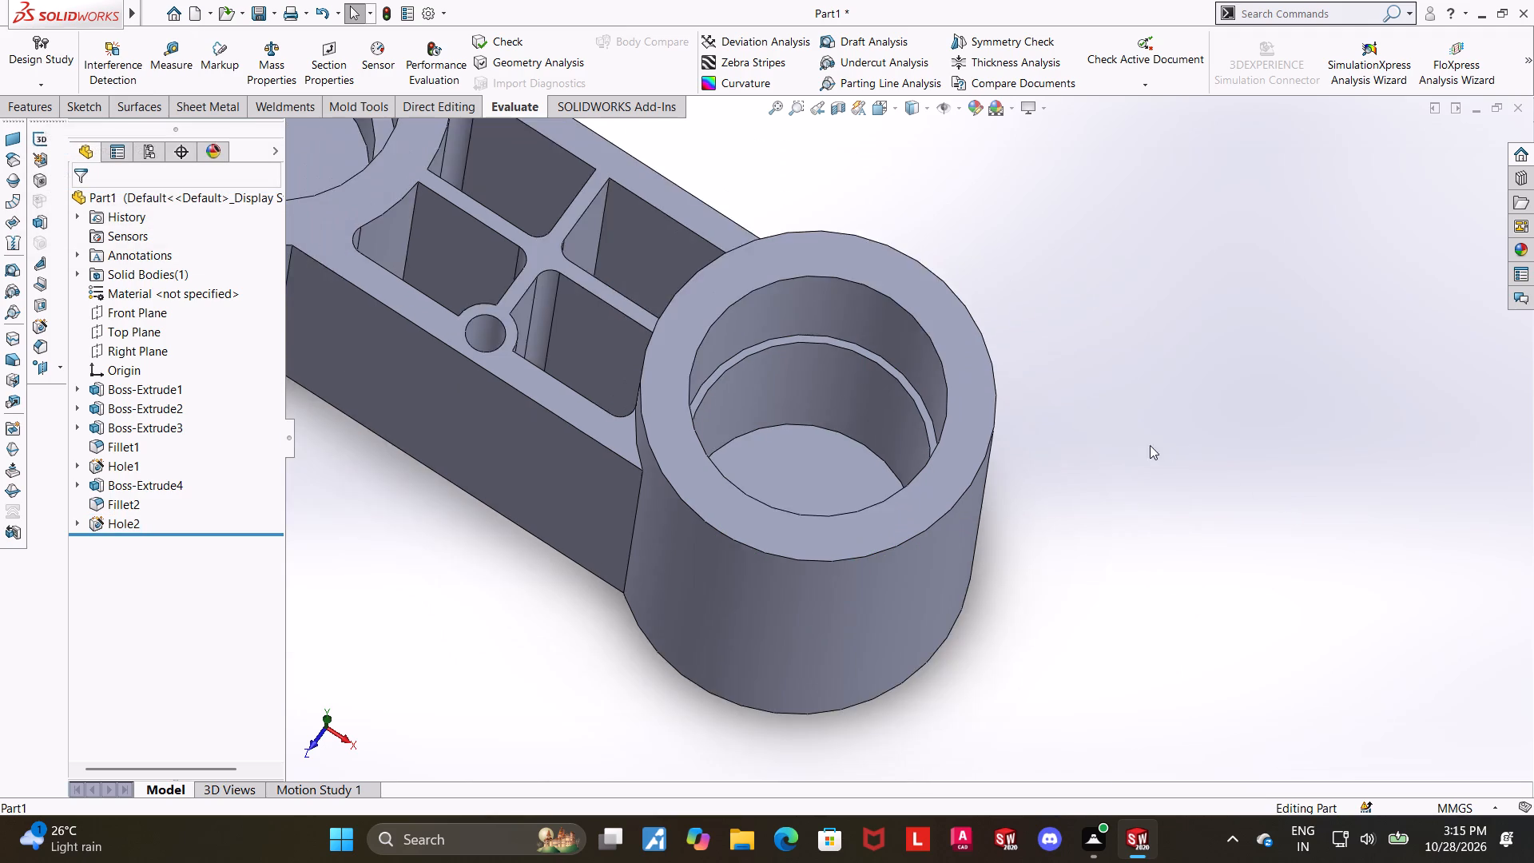
Inspect the part from both sides, focusing on the outer wall and opening of the taller boss.
scroll(1150, 445, up, 3)
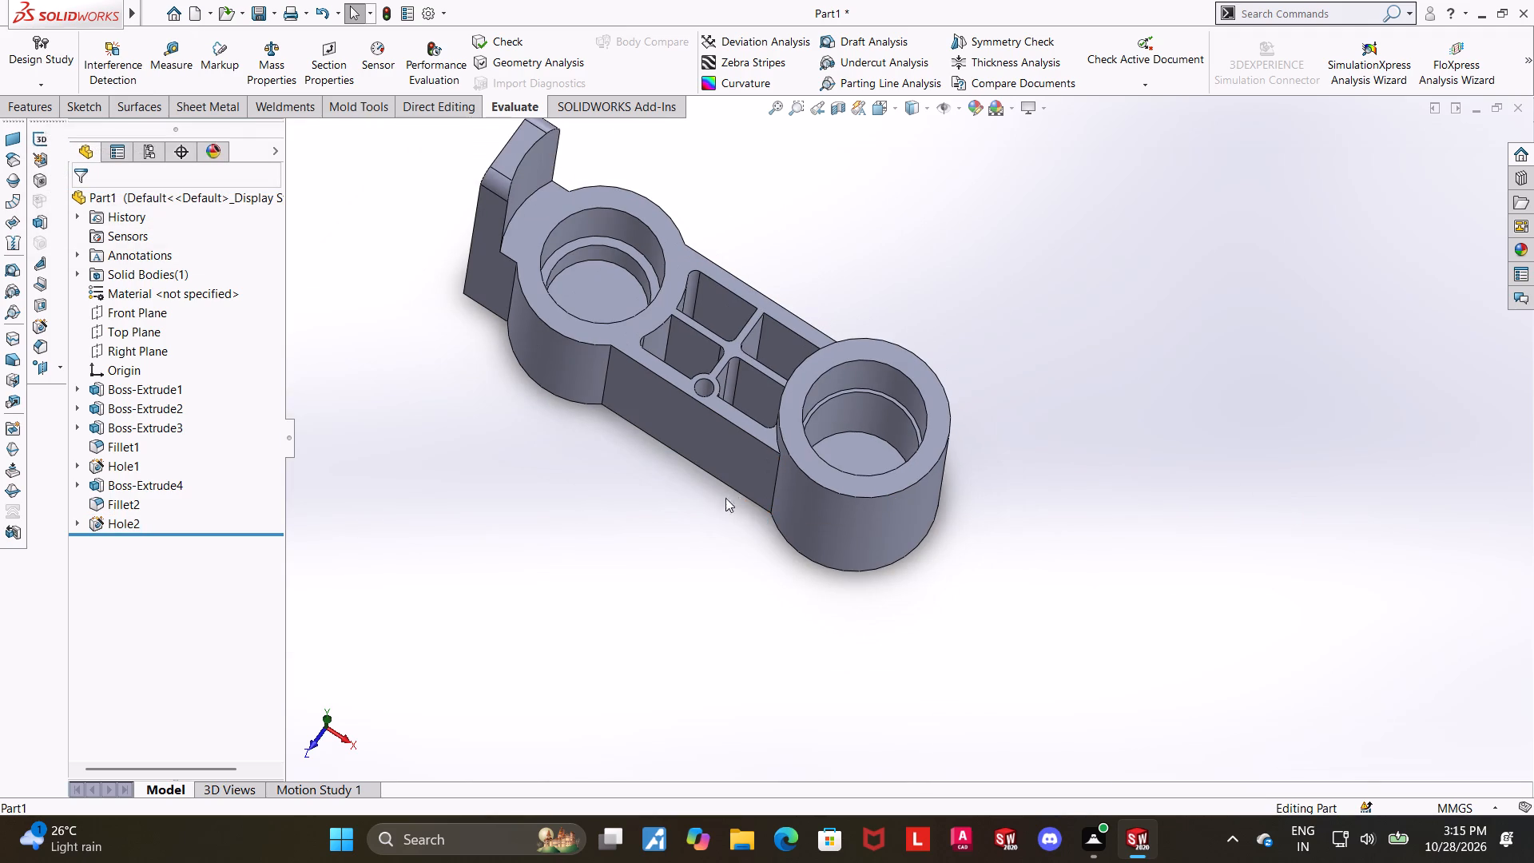
scroll(721, 499, up, 1)
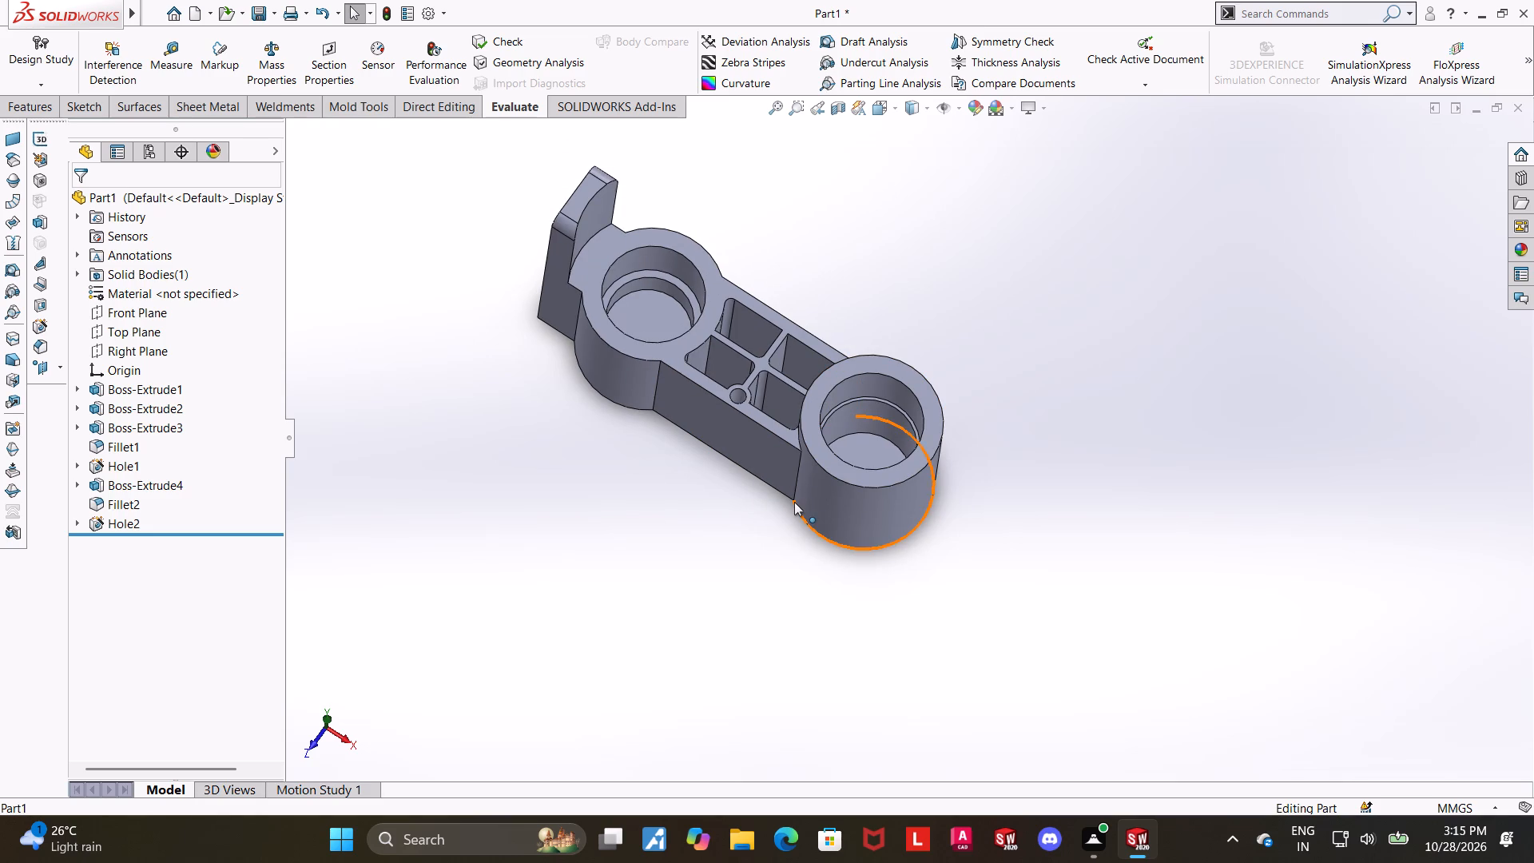
scroll(833, 511, up, 1)
middle_drag(896, 434, 882, 421)
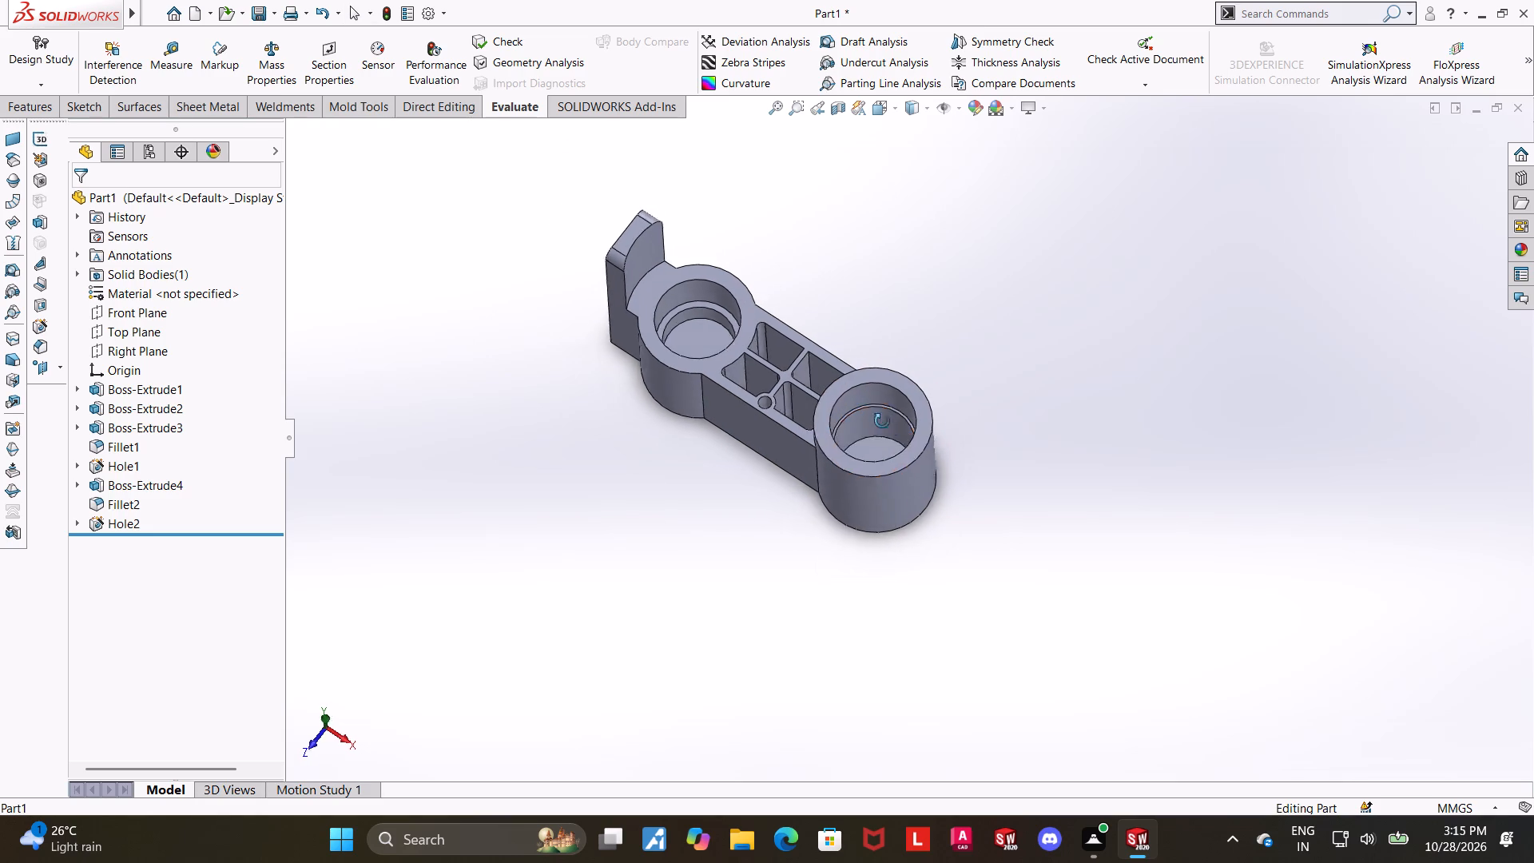
middle_drag(882, 421, 852, 396)
click(1345, 636)
middle_drag(1305, 576, 1048, 596)
middle_drag(1003, 356, 1049, 503)
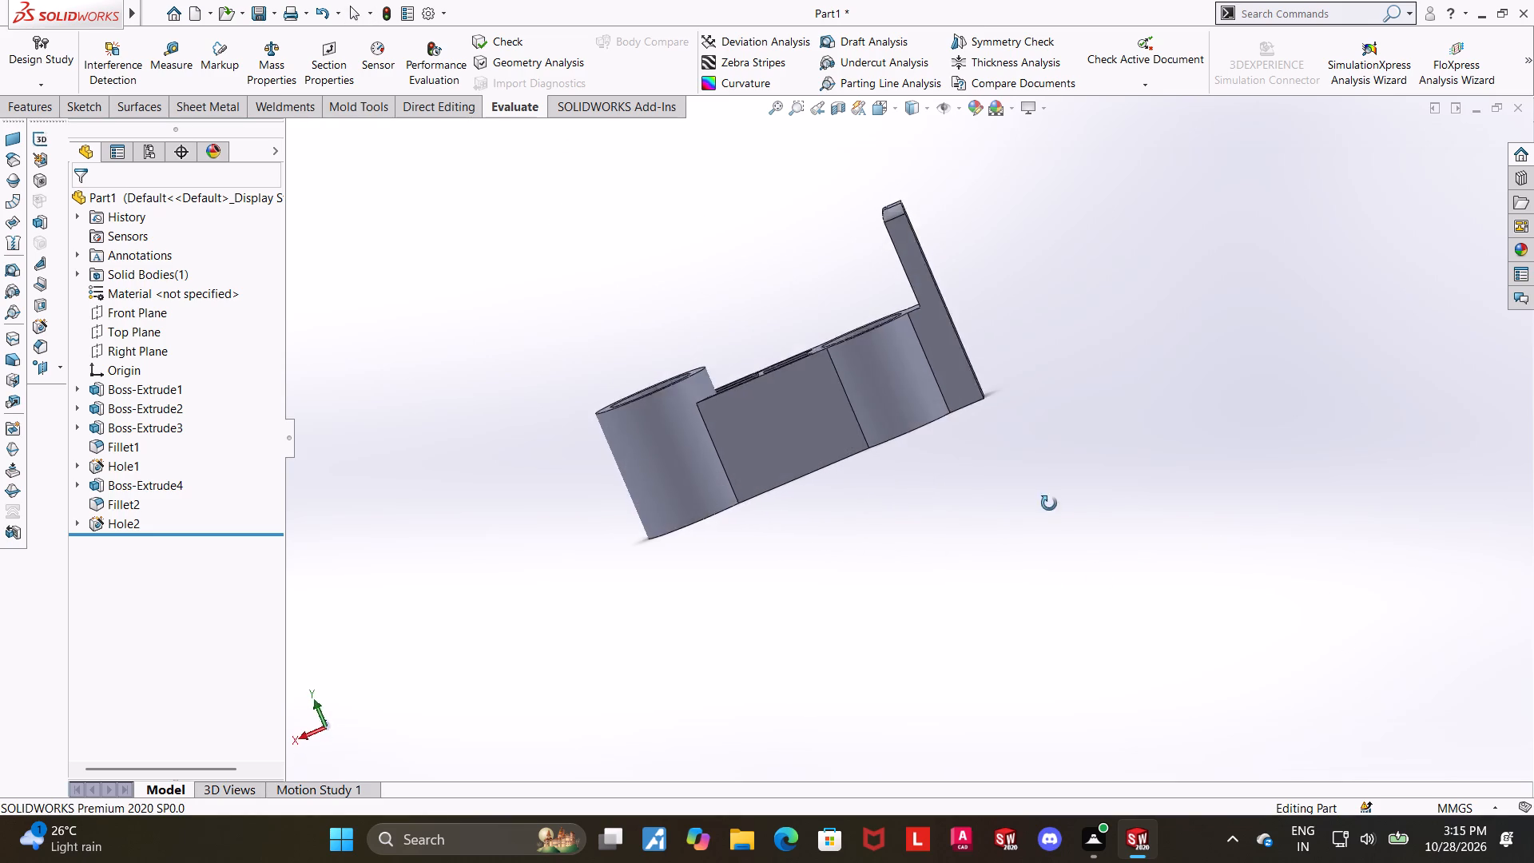
middle_drag(1049, 503, 1158, 605)
scroll(866, 368, down, 2)
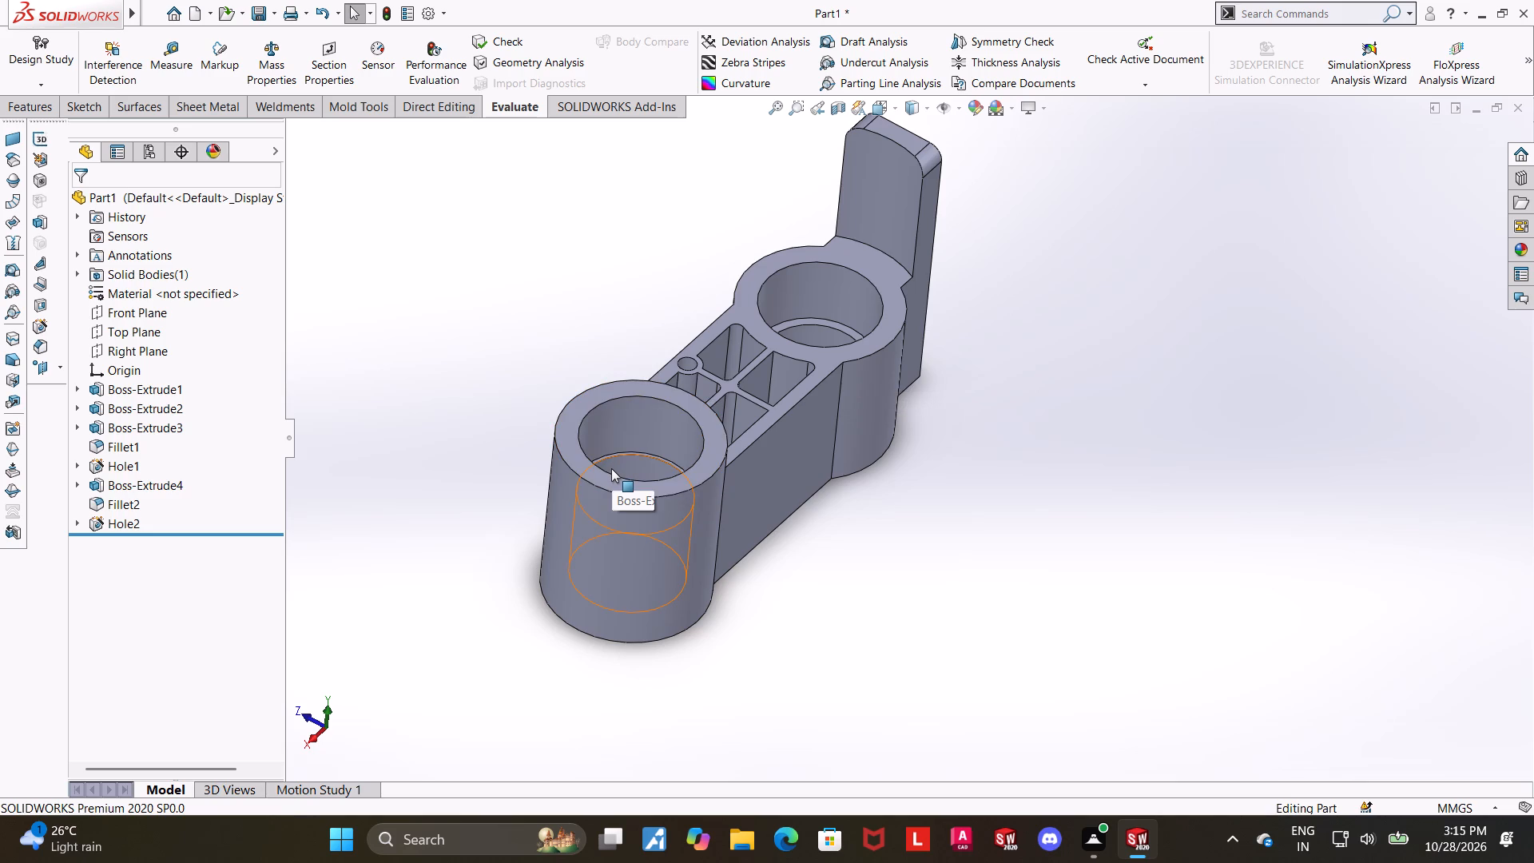
scroll(611, 468, down, 1)
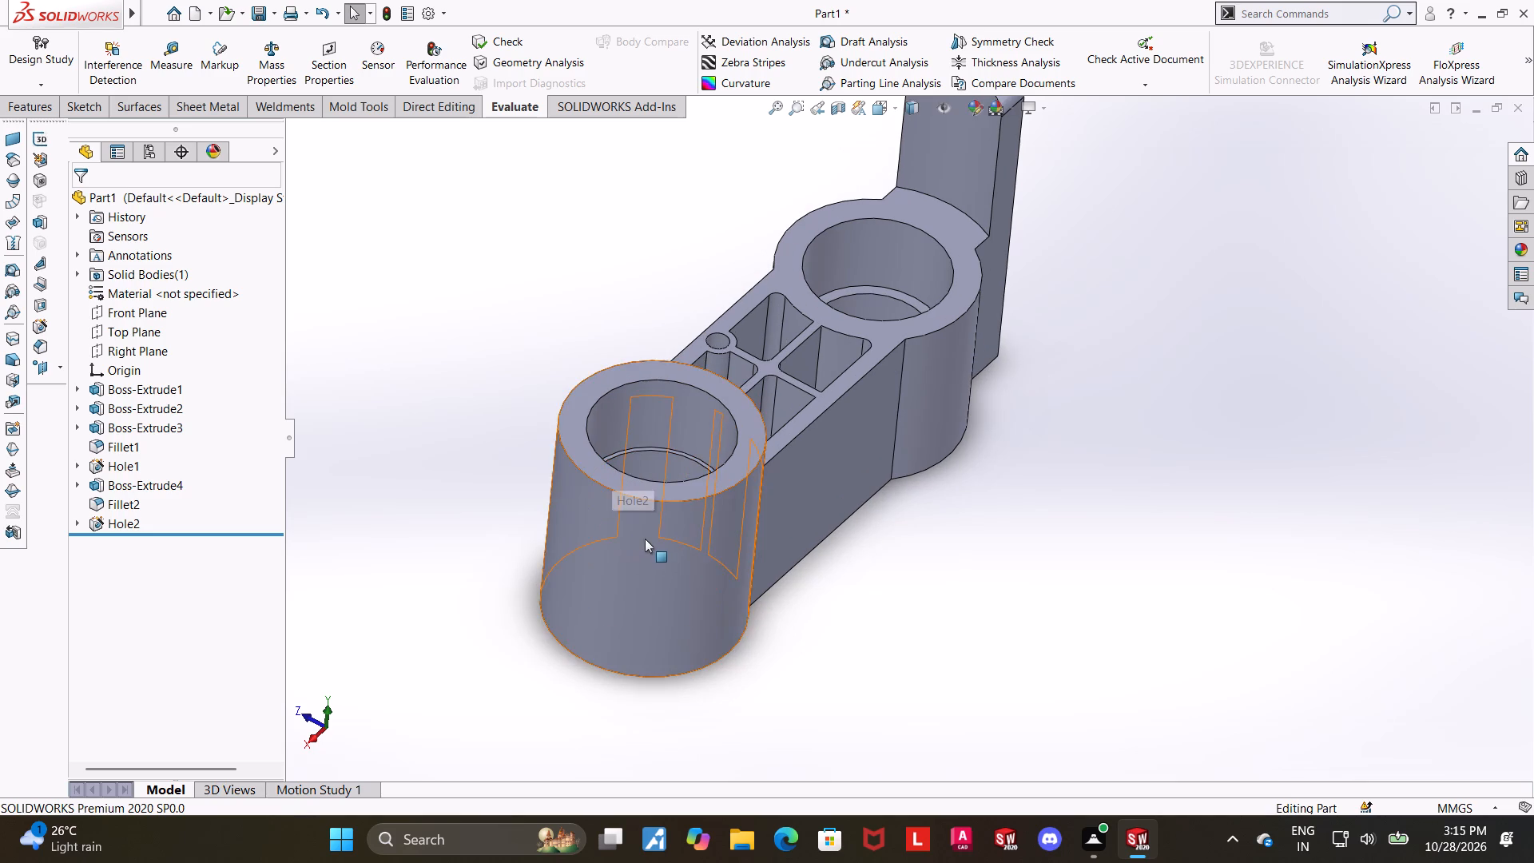
middle_drag(636, 532, 602, 471)
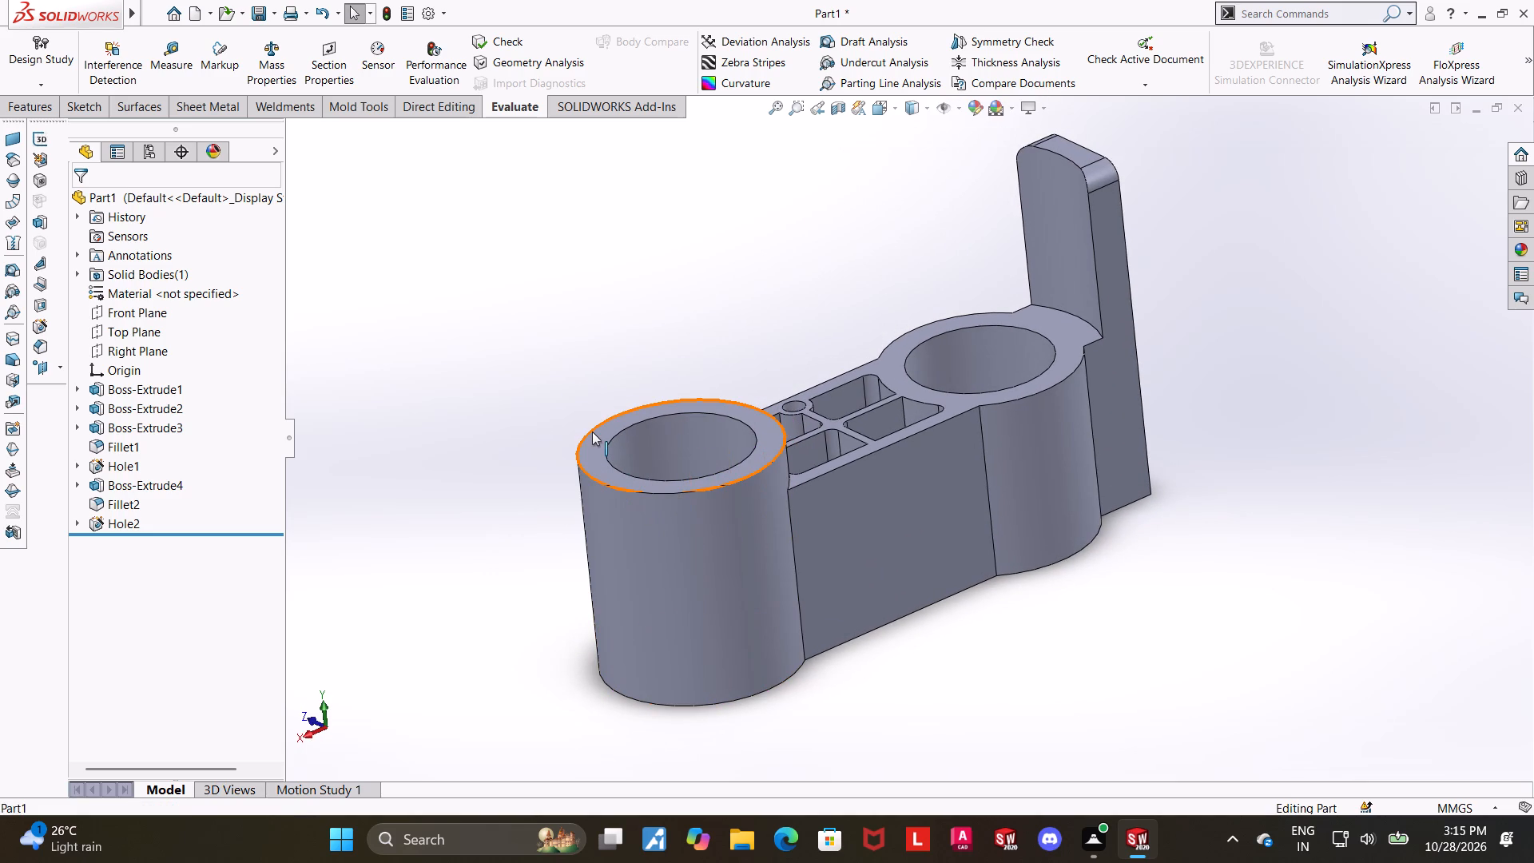
scroll(592, 431, up, 1)
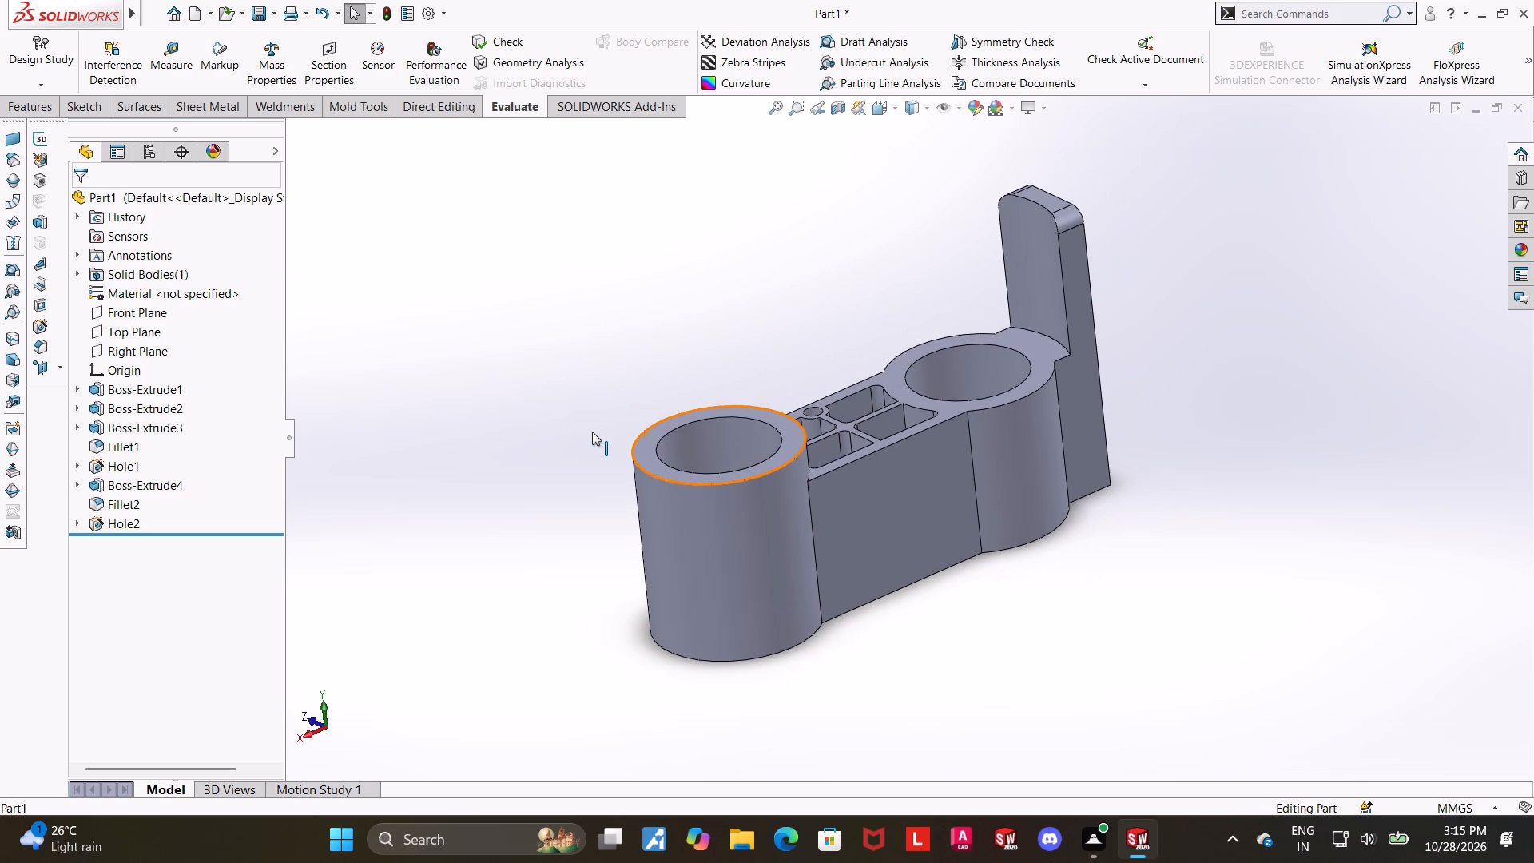
scroll(592, 431, up, 1)
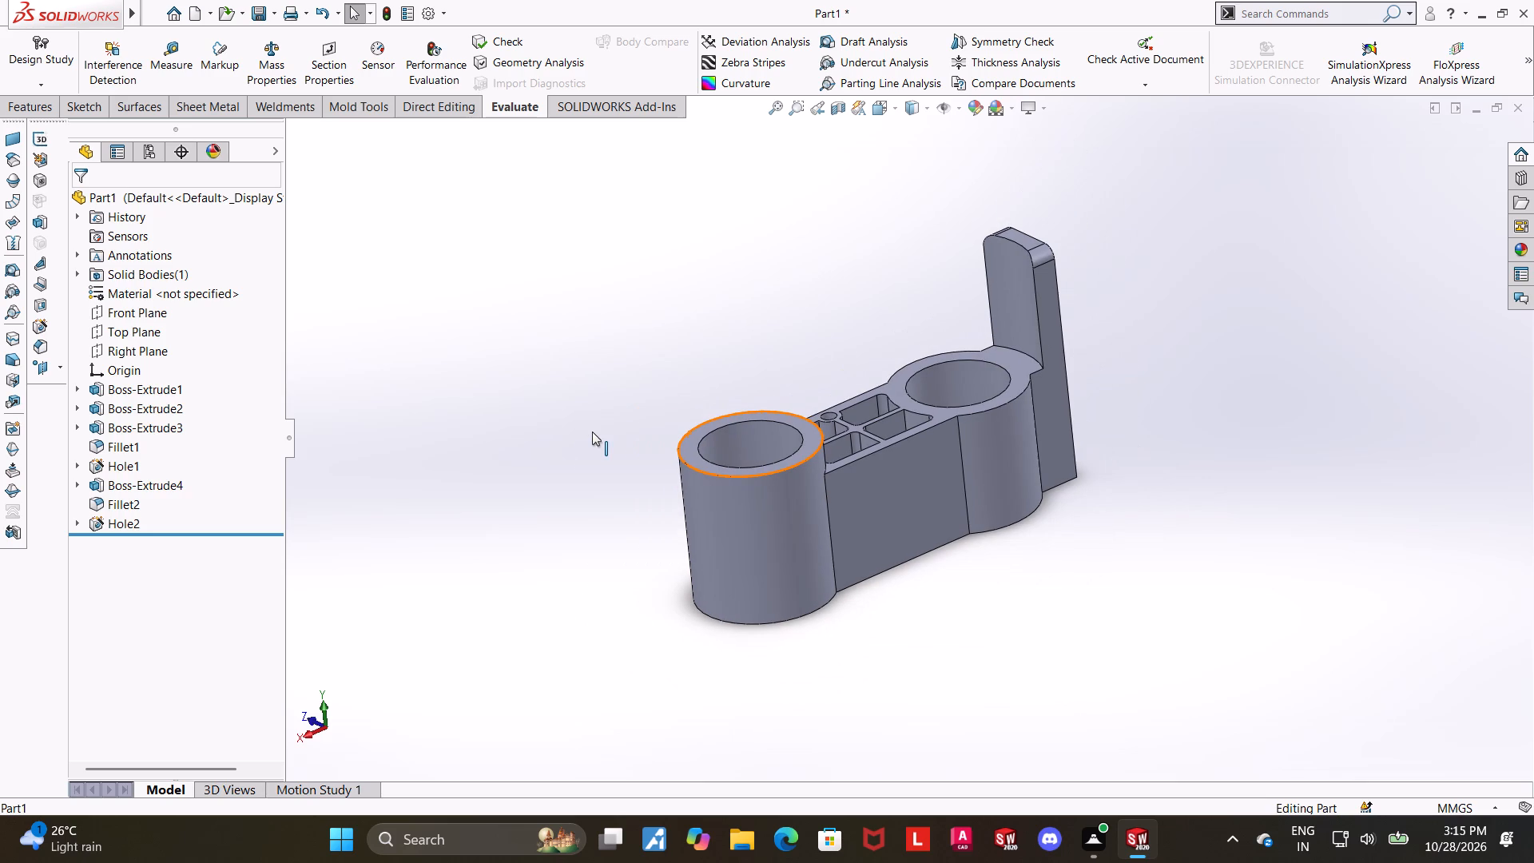
scroll(729, 451, down, 1)
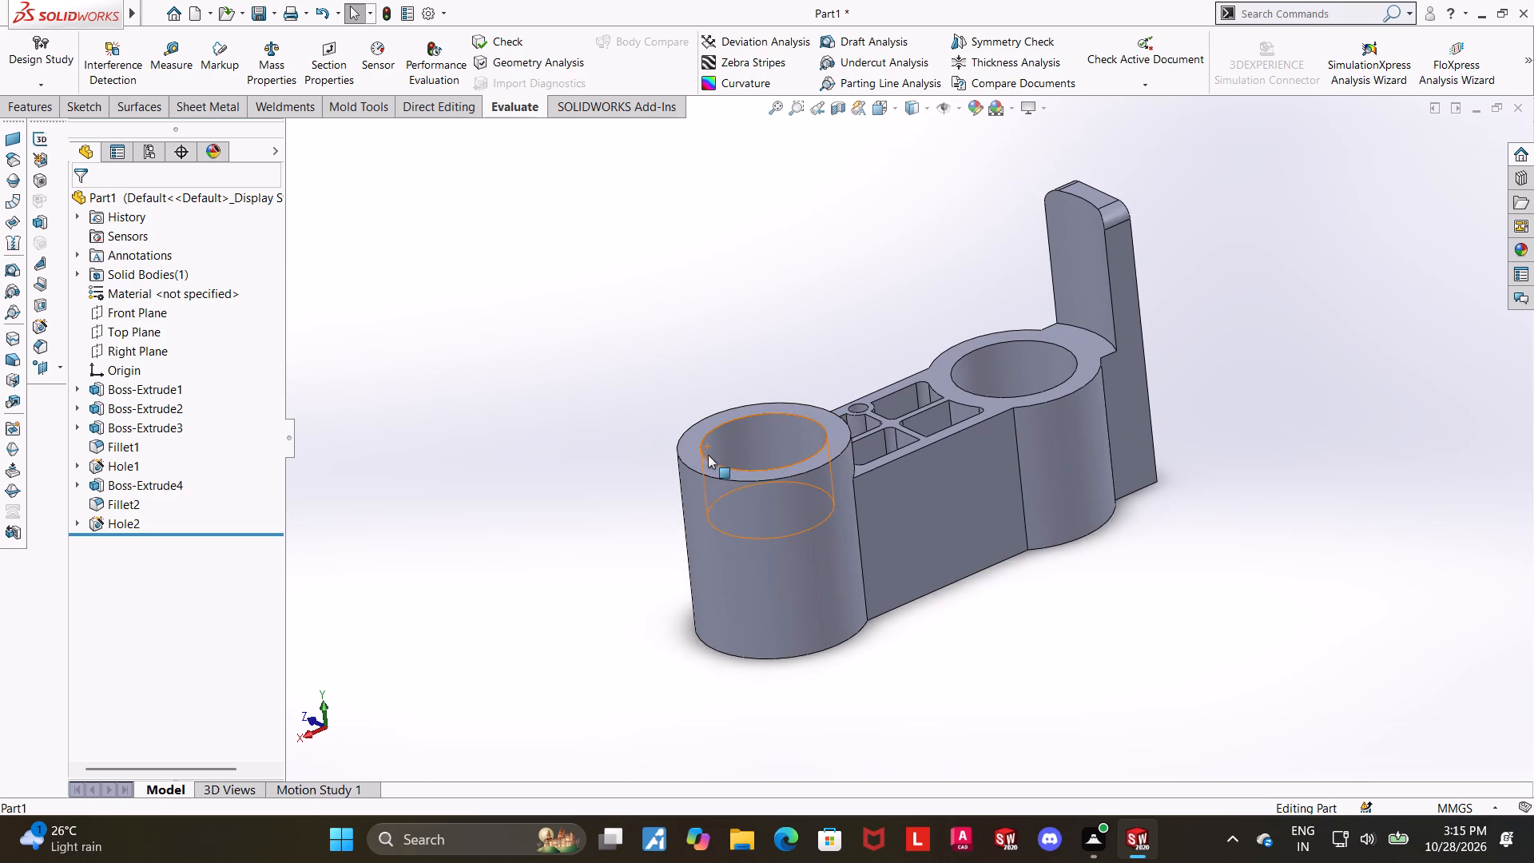
scroll(871, 494, down, 1)
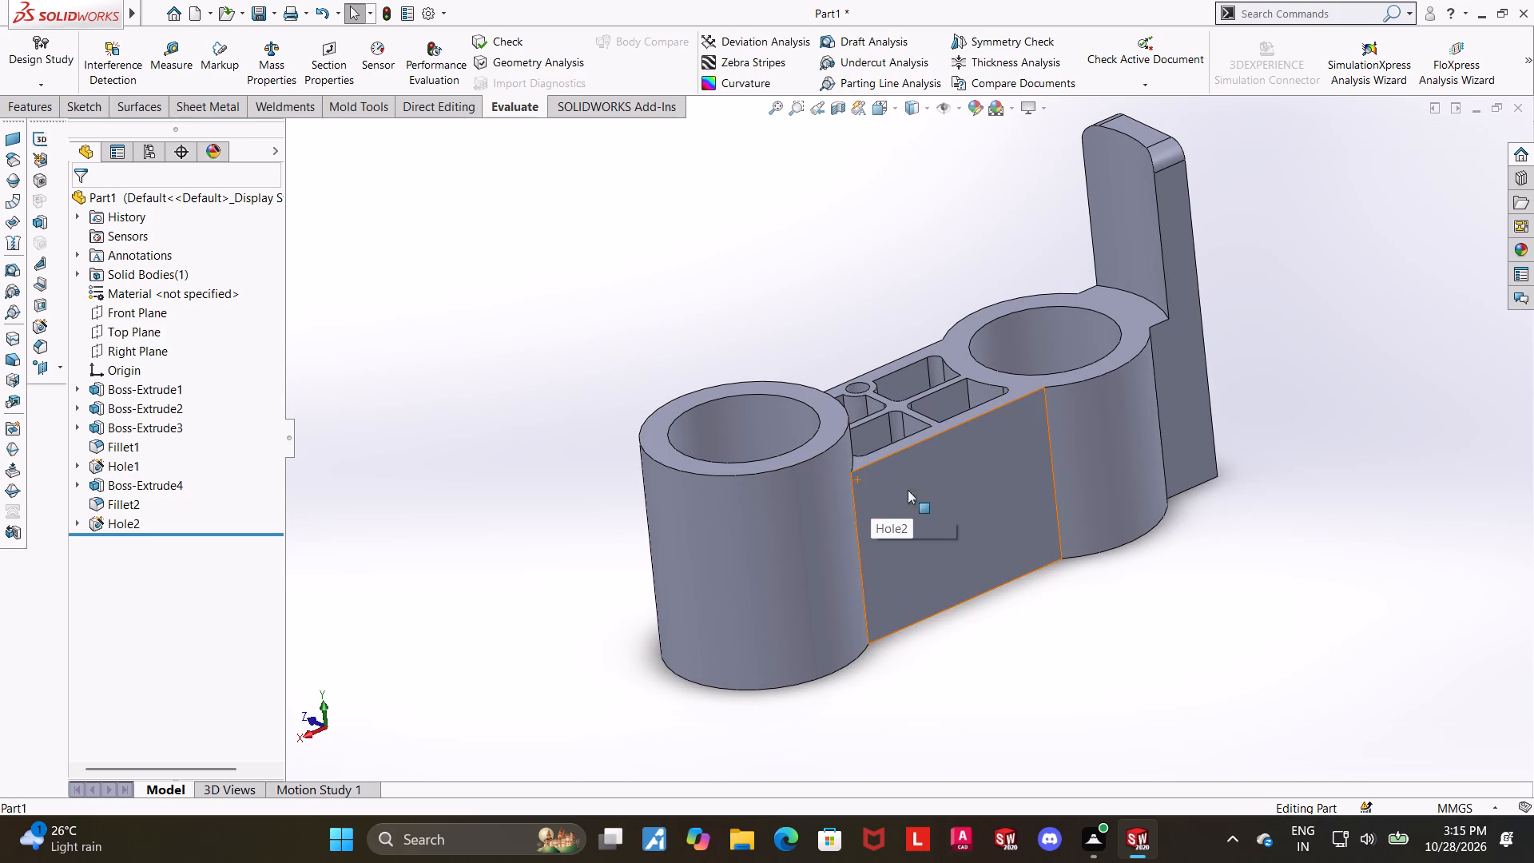
scroll(1052, 489, up, 1)
middle_drag(1062, 492, 1071, 496)
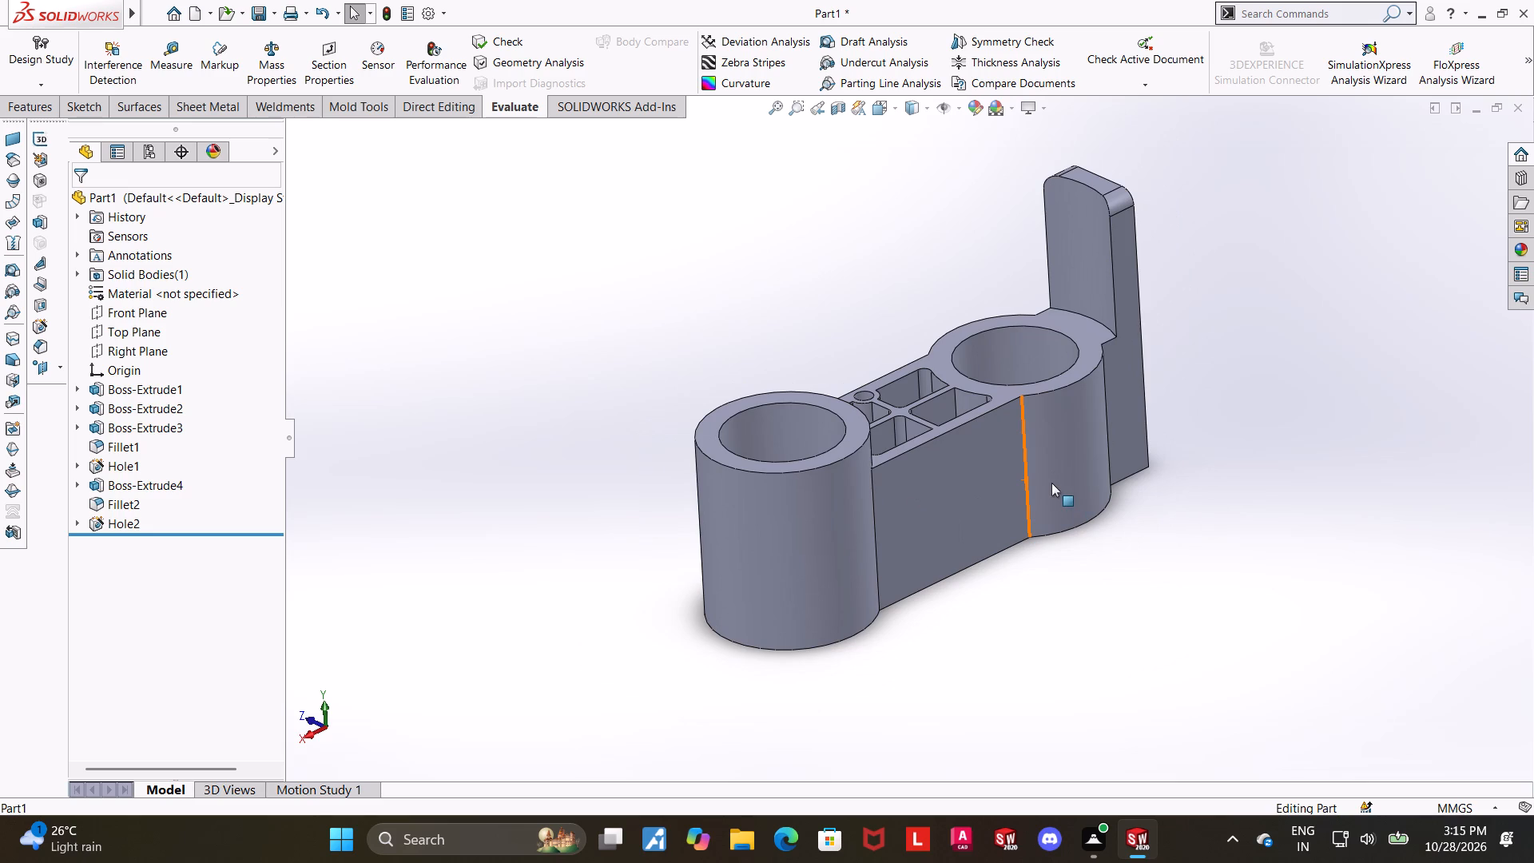
scroll(1051, 483, up, 1)
scroll(1050, 485, down, 1)
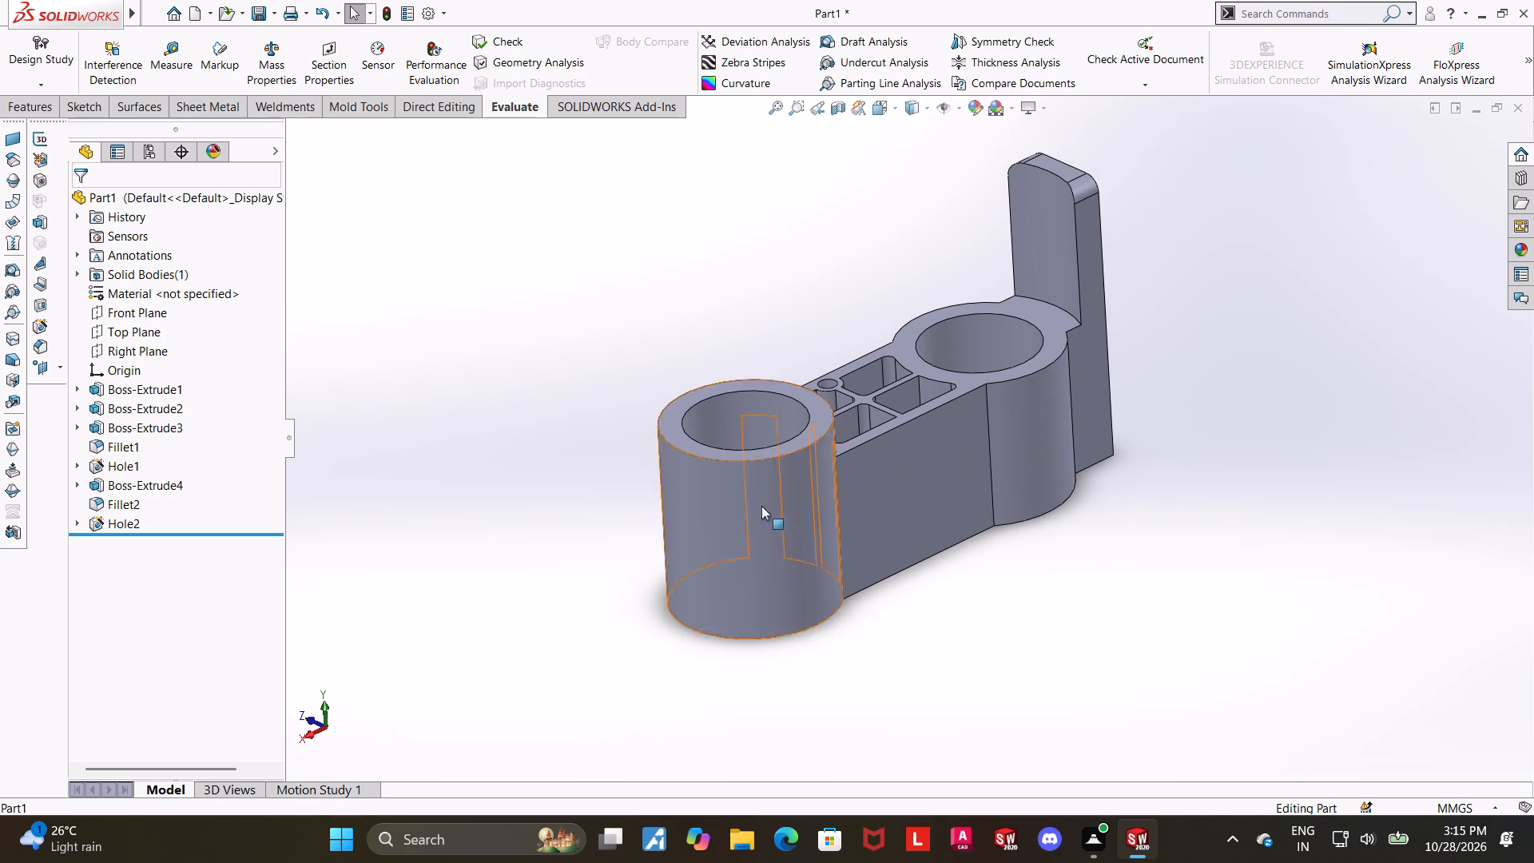
Start a new sketch on the Front Plane, oriented to the Back view.
click(123, 310)
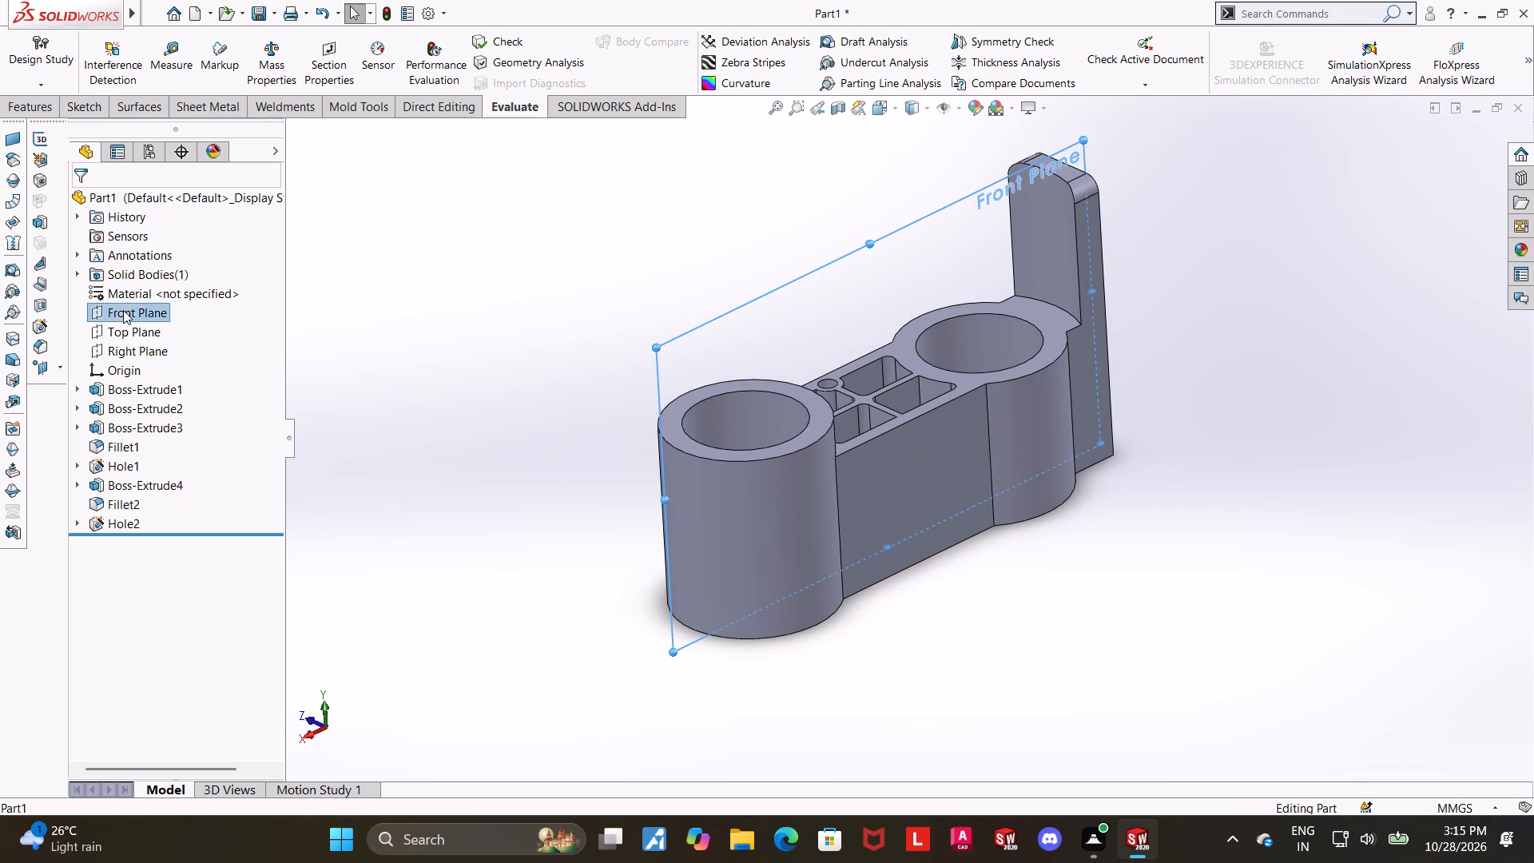
click(139, 293)
click(154, 531)
click(157, 541)
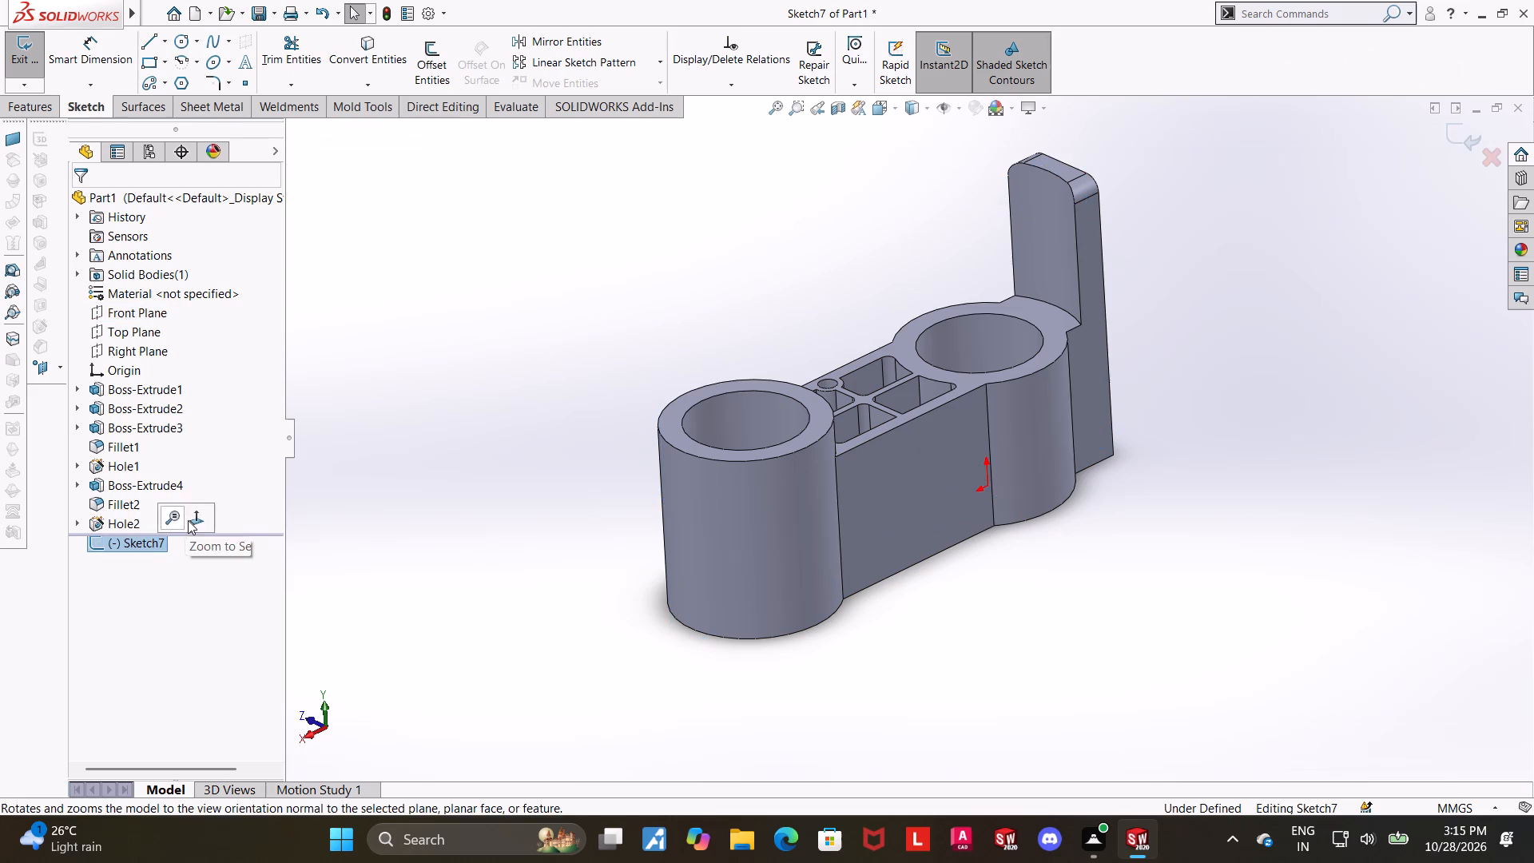
click(188, 520)
scroll(1520, 573, up, 2)
scroll(1341, 547, down, 2)
middle_drag(1297, 521, 1126, 542)
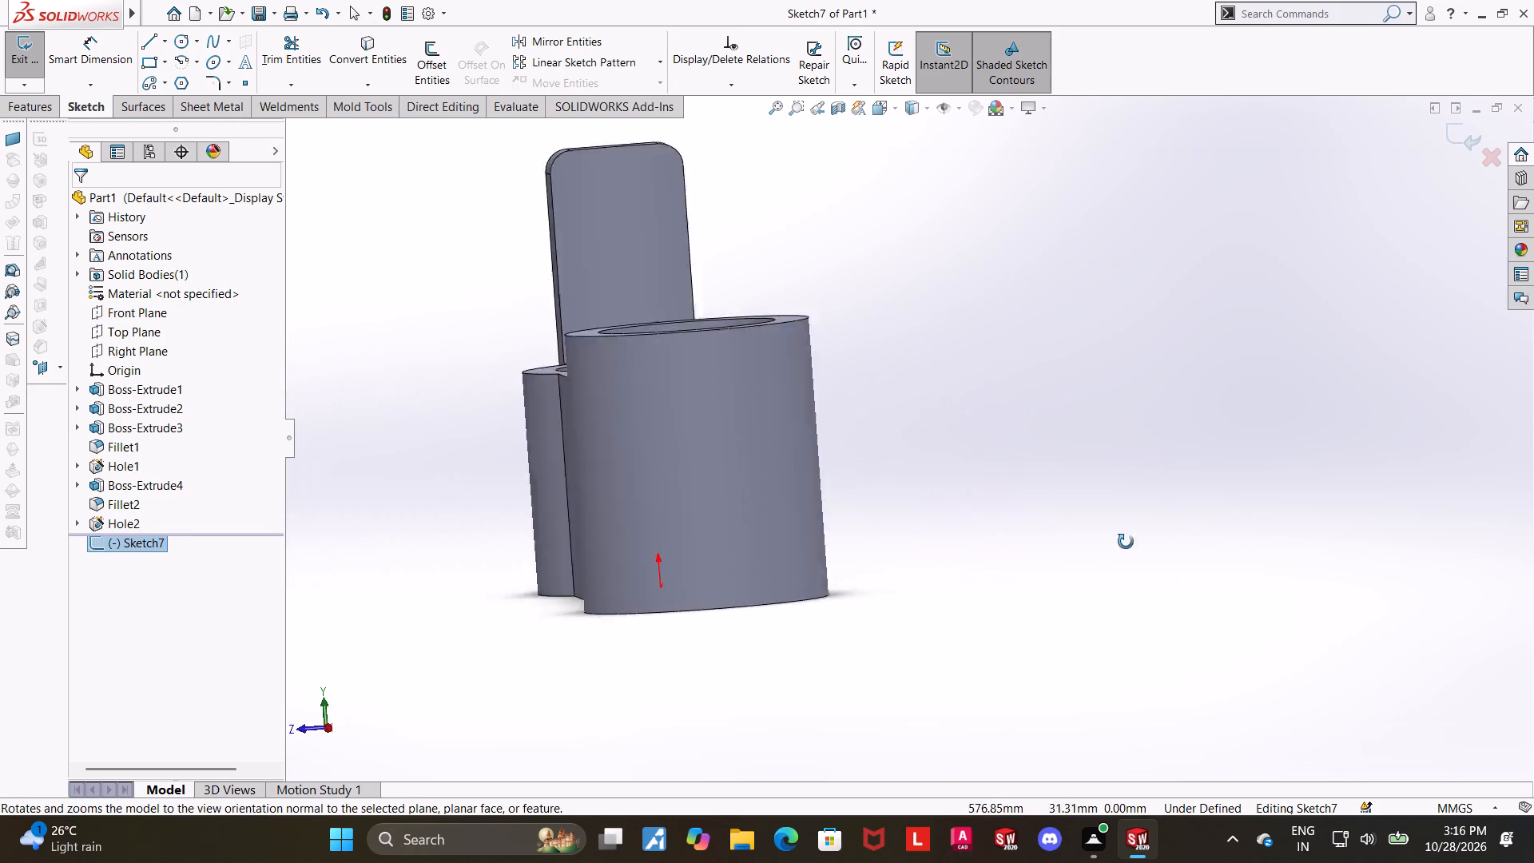
middle_drag(1126, 542, 1015, 583)
scroll(1009, 596, up, 5)
scroll(699, 461, down, 3)
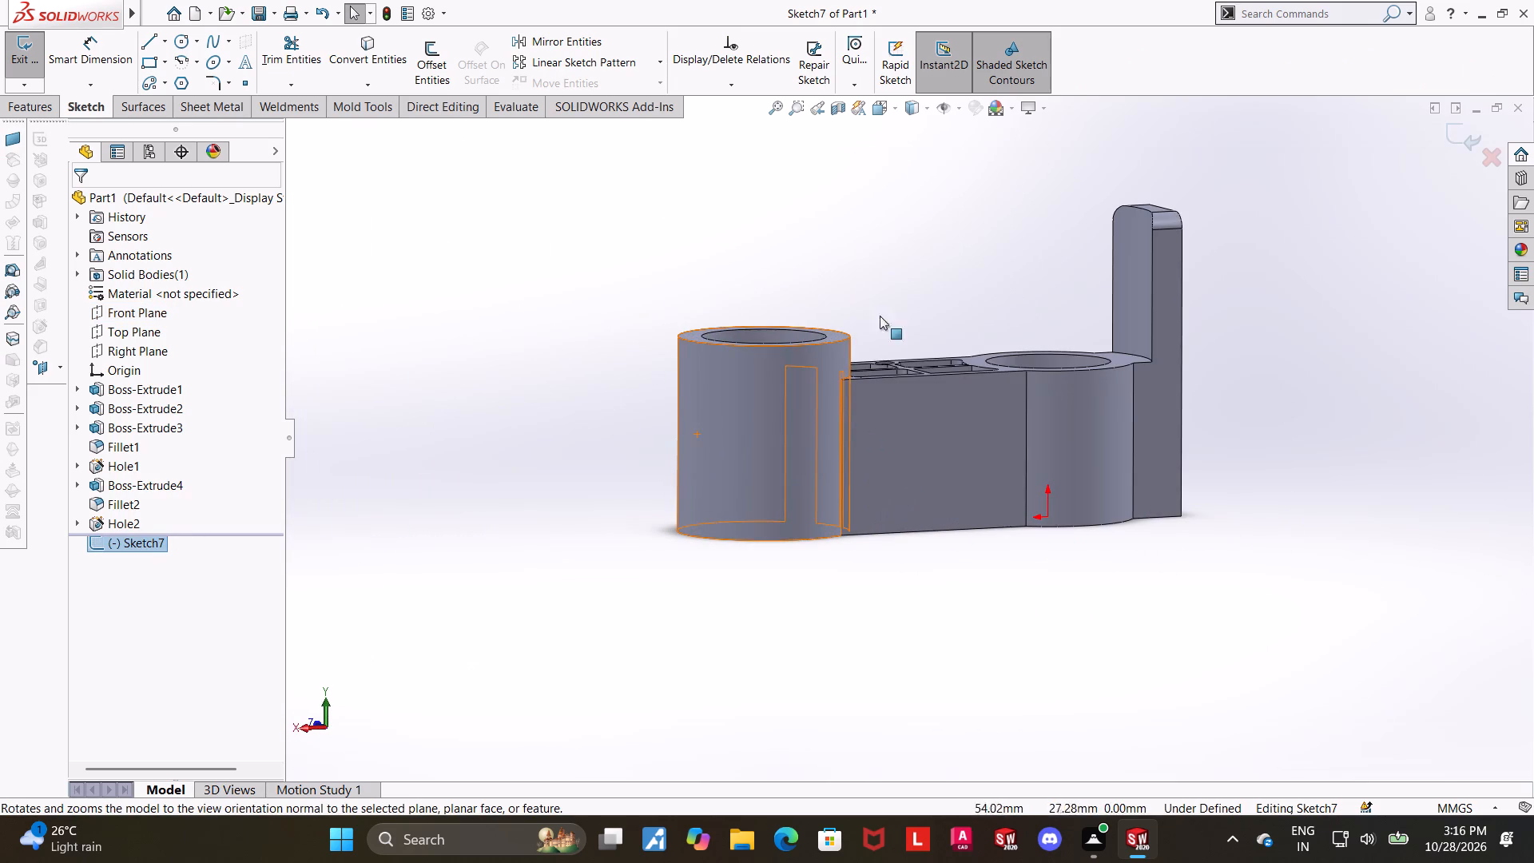
click(880, 114)
click(718, 554)
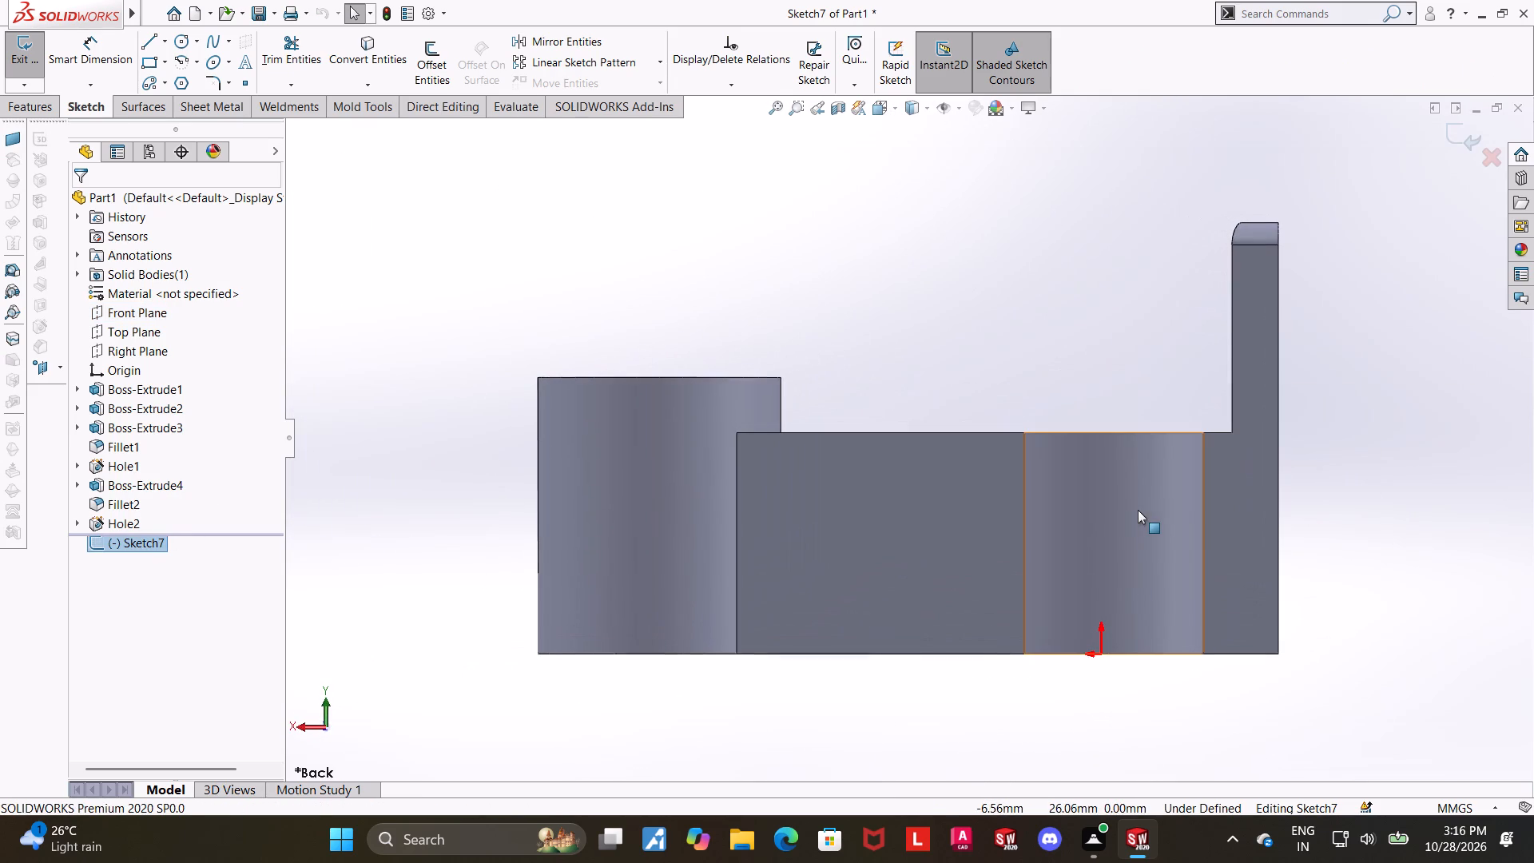
Sketch a circle about 24 mm in diameter over the taller boss, centred about 16 mm above its base.
scroll(1108, 450, down, 2)
scroll(342, 615, up, 4)
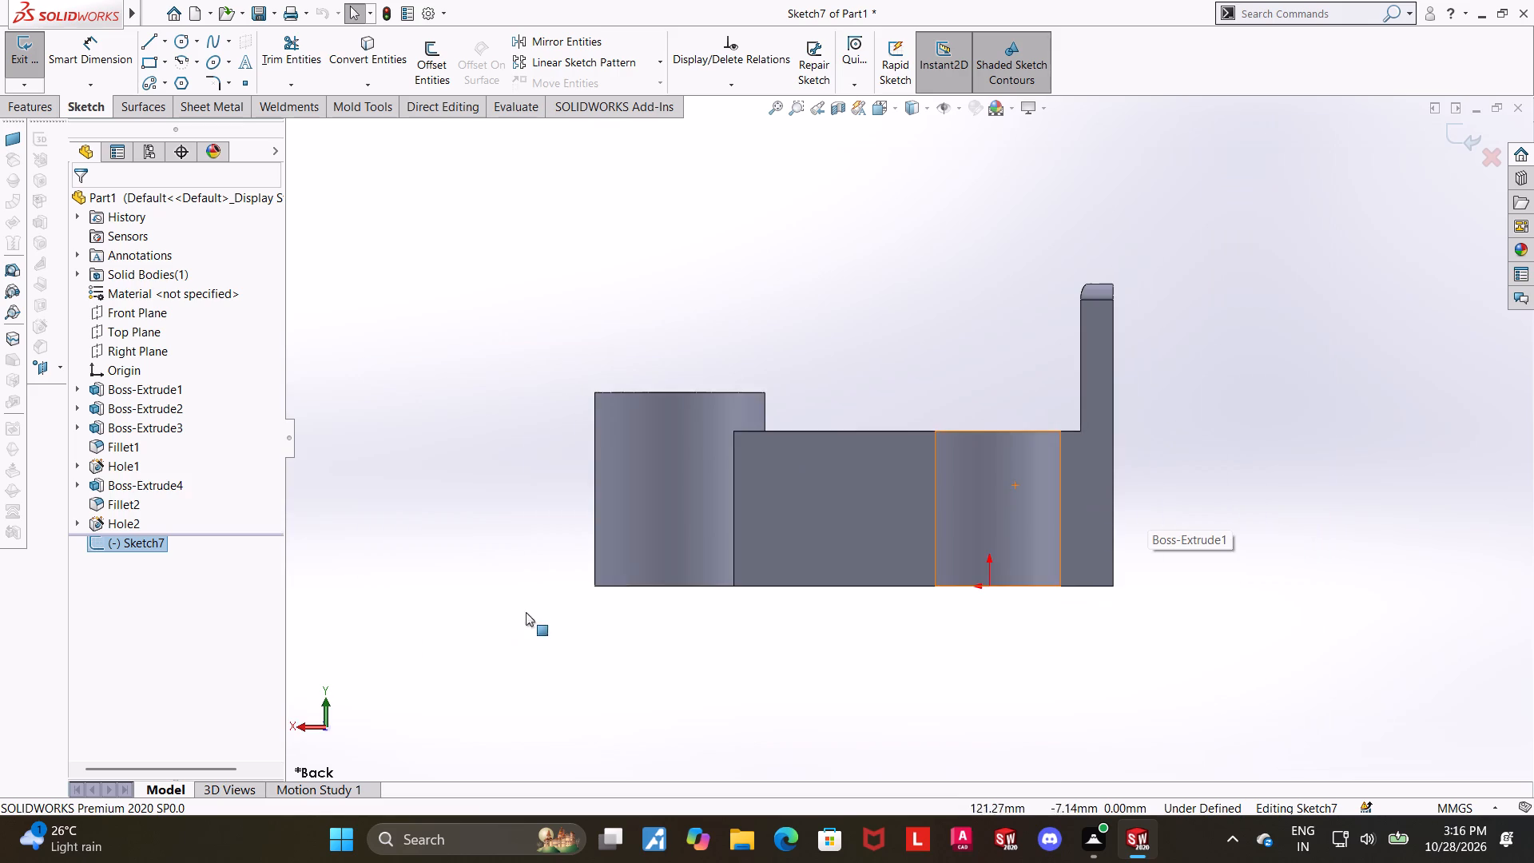
scroll(709, 458, down, 3)
click(185, 40)
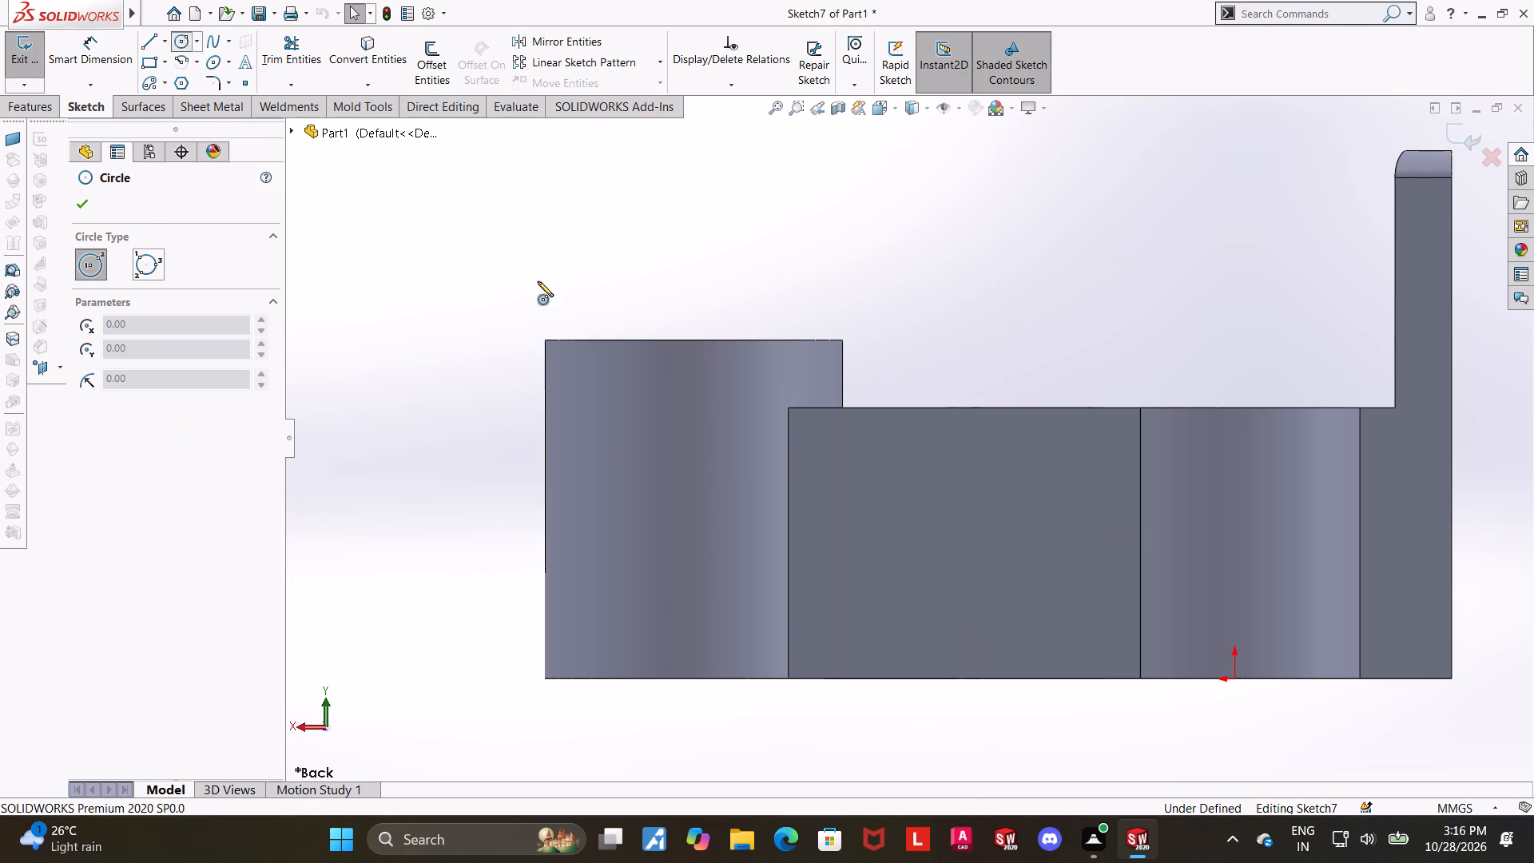
click(688, 571)
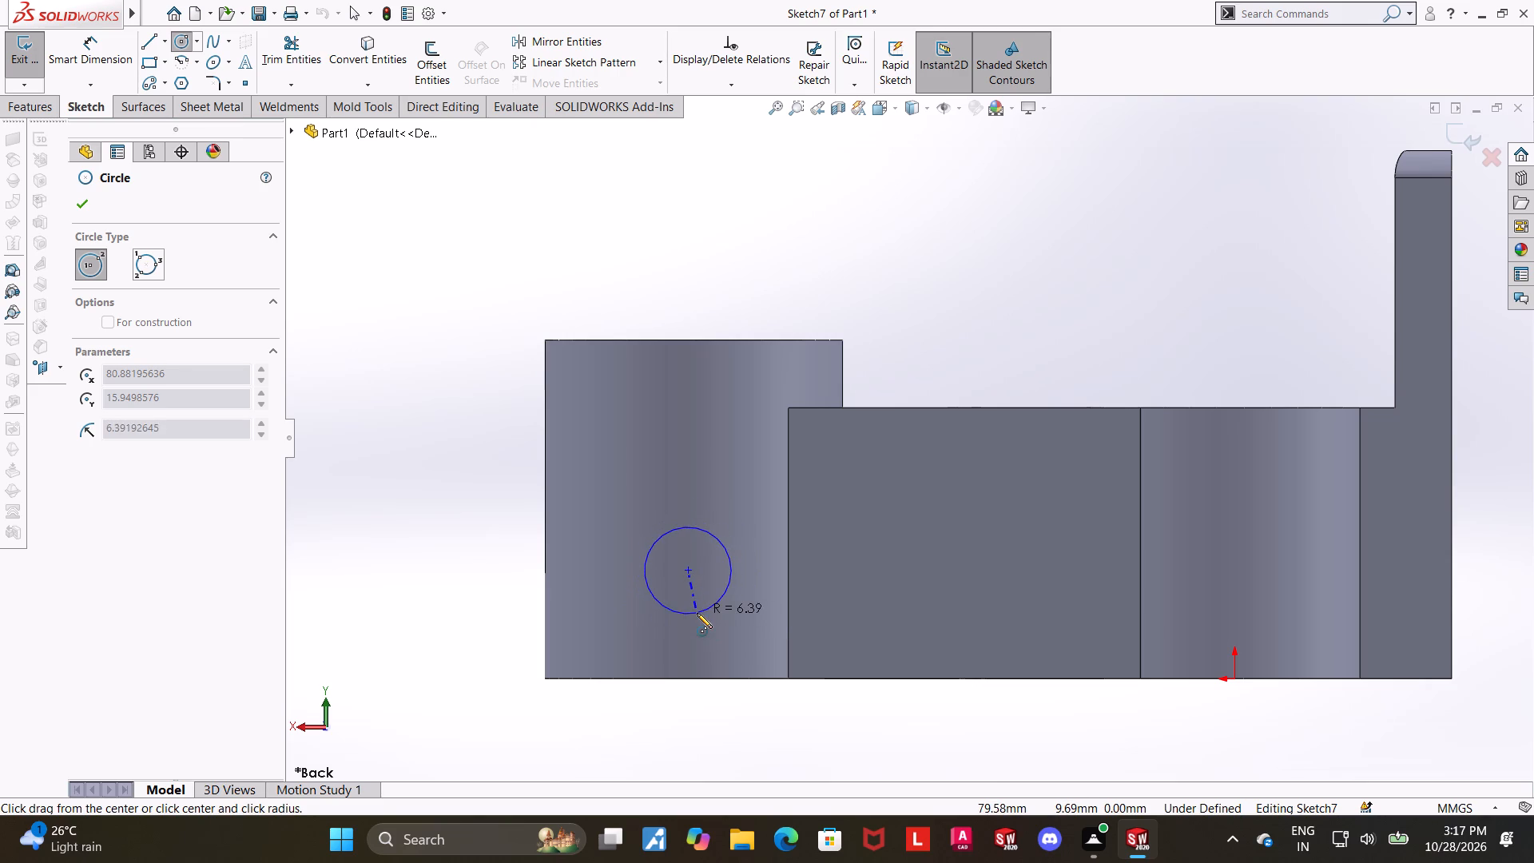
click(736, 636)
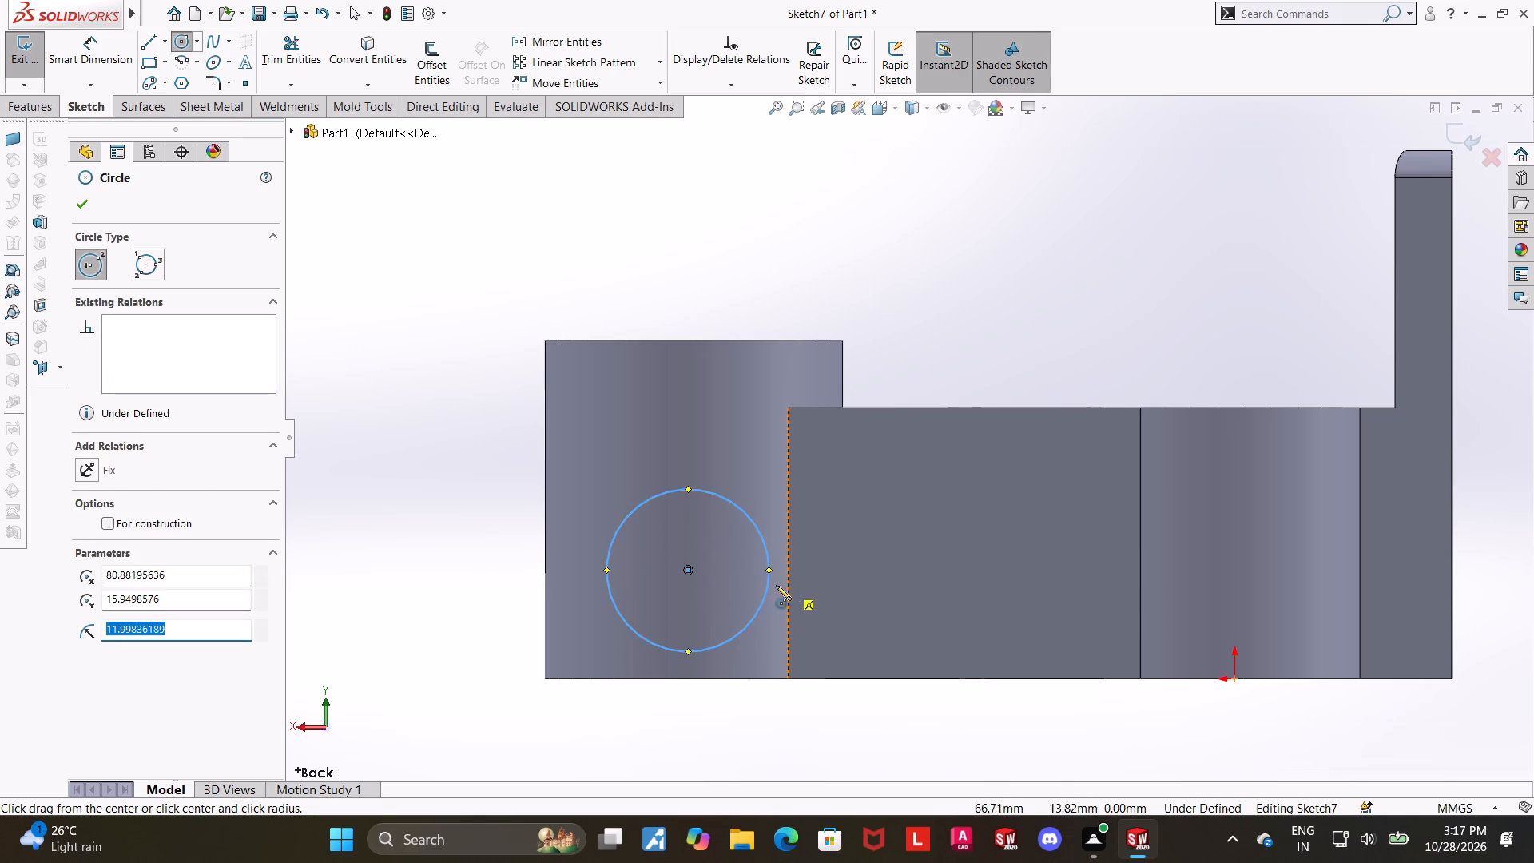
key(Escape)
Dimension the circle's diameter at 36.6 mm, with the dimension placed above the circle.
scroll(722, 571, up, 2)
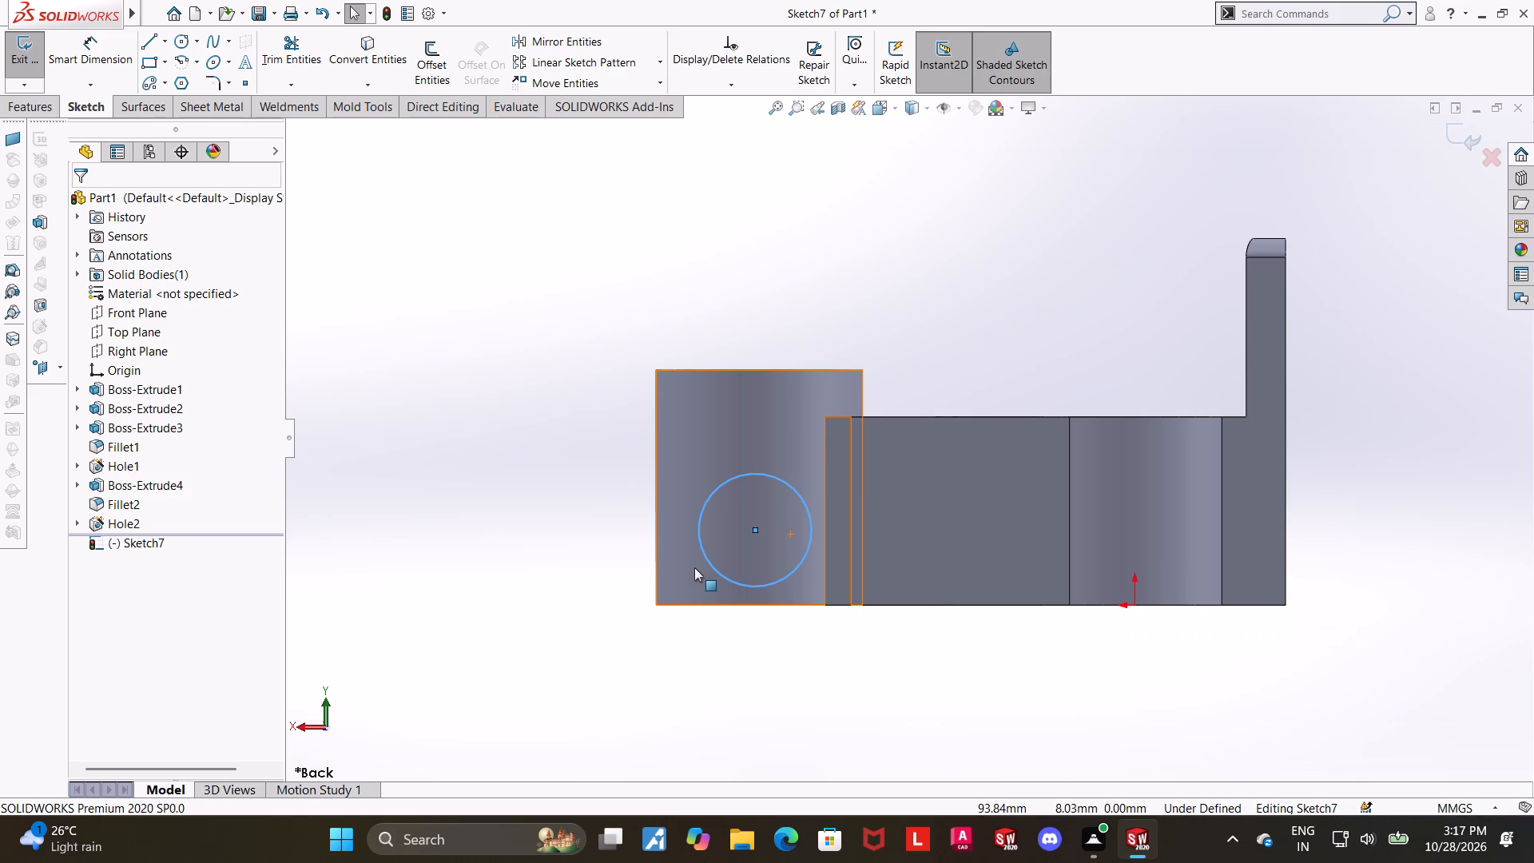
scroll(693, 564, up, 1)
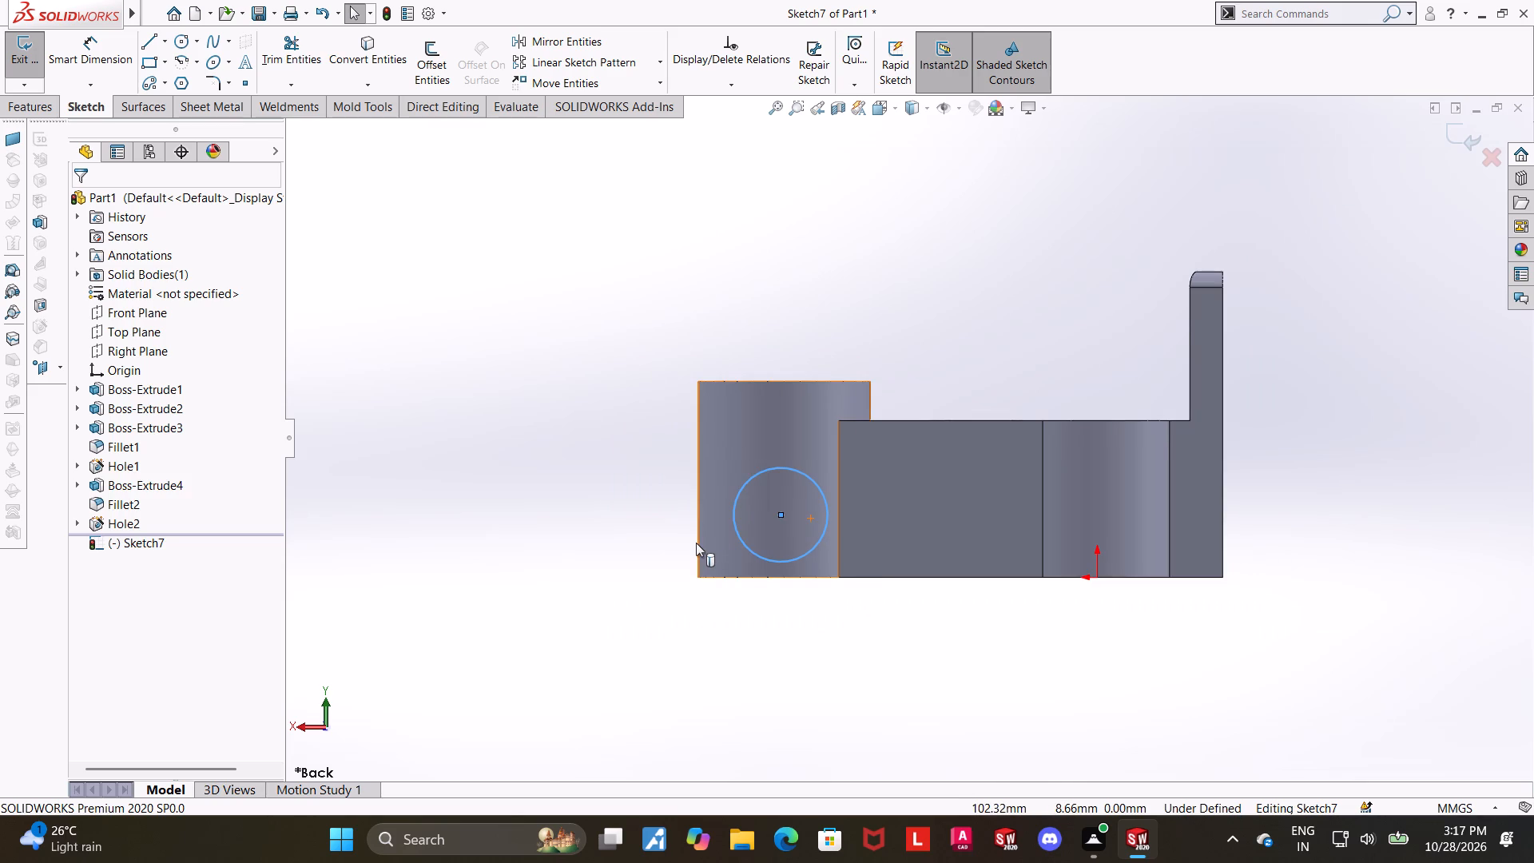
scroll(696, 543, up, 1)
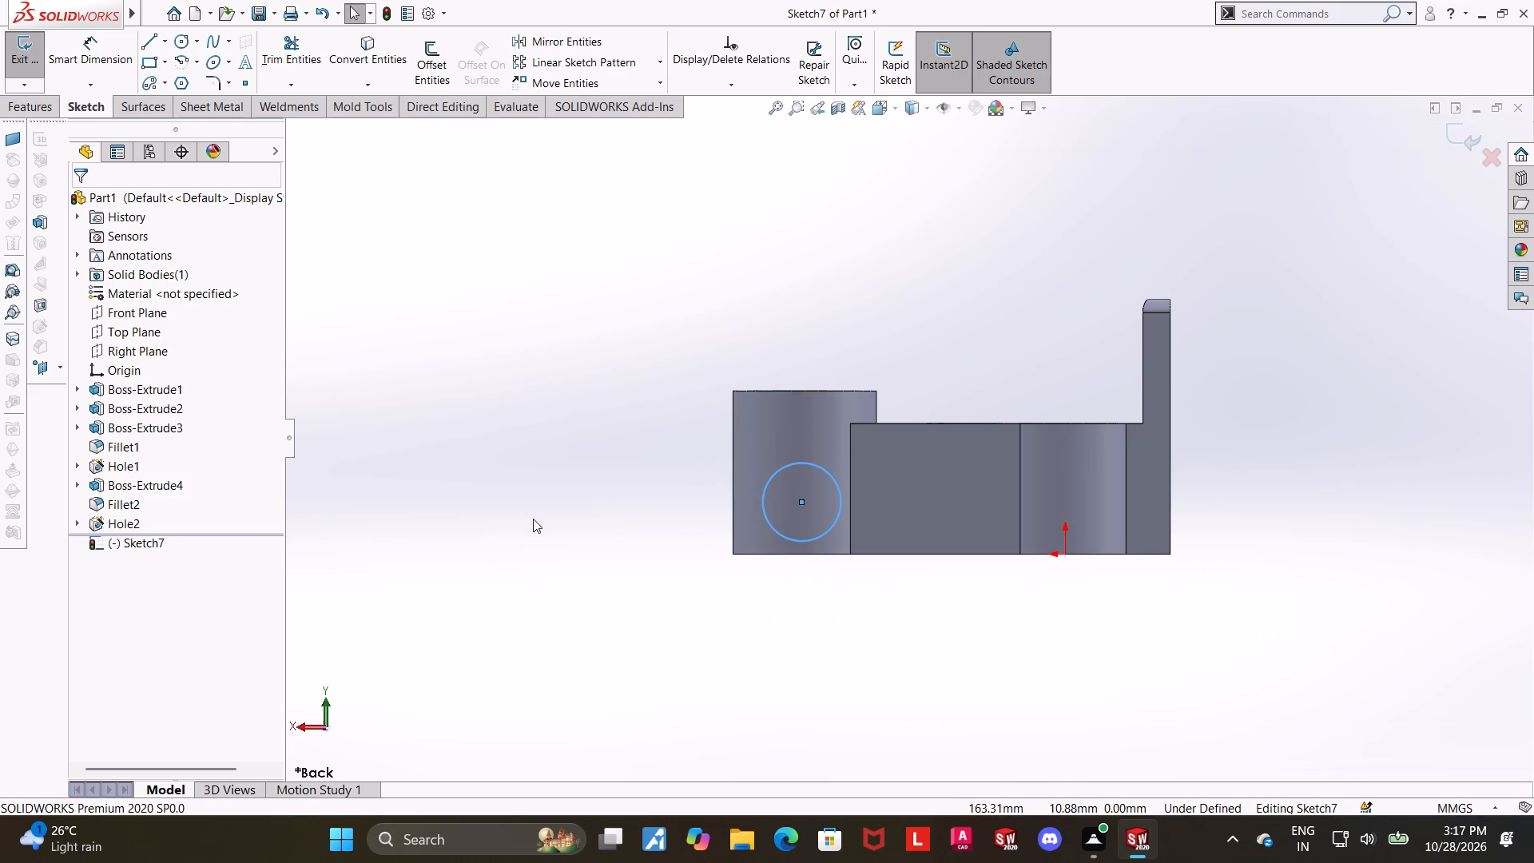
scroll(533, 519, down, 2)
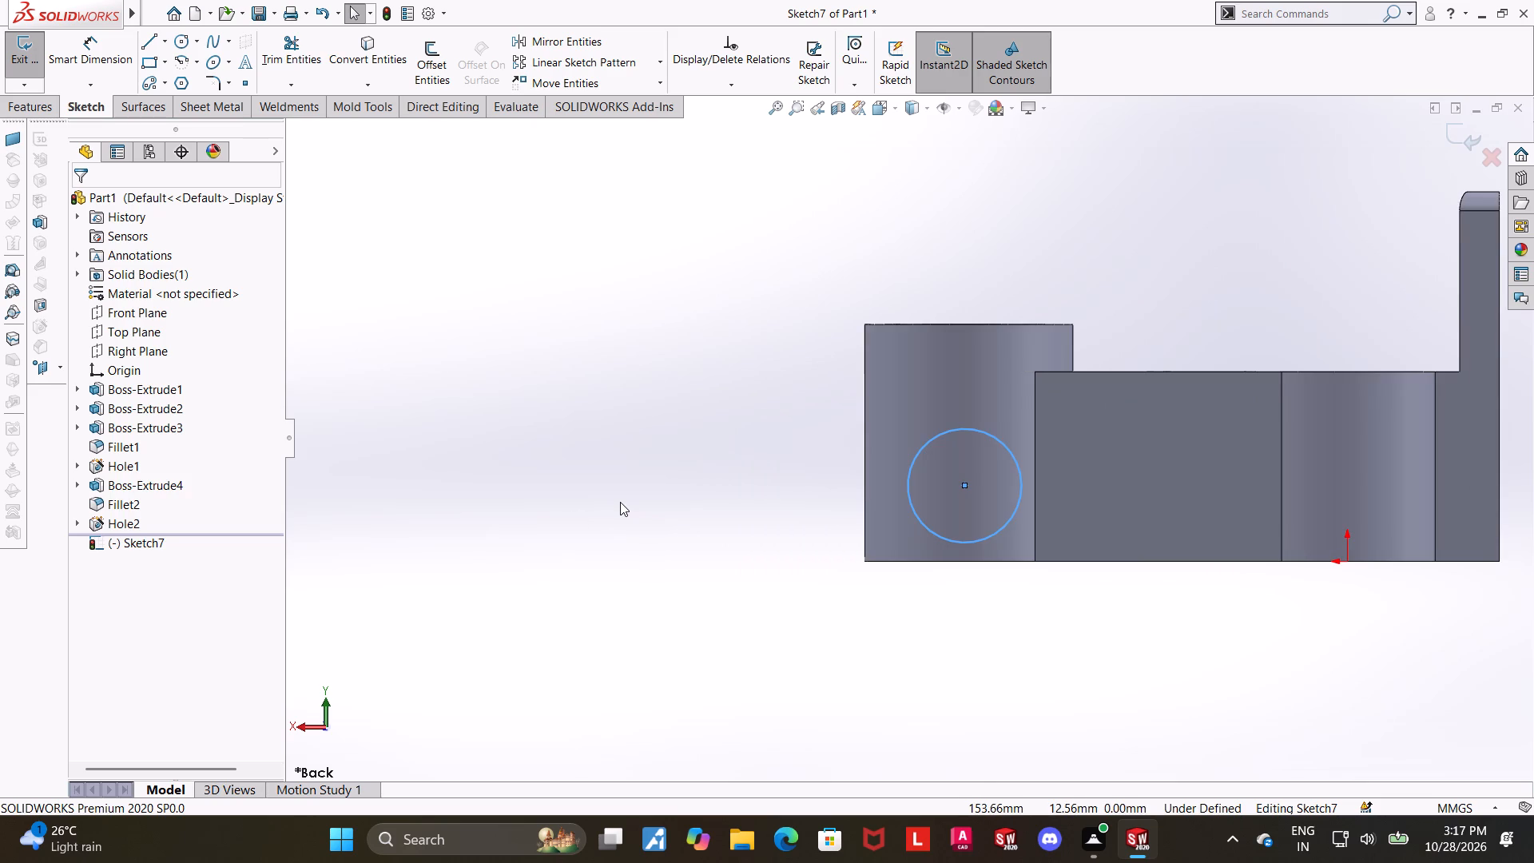
scroll(620, 502, down, 1)
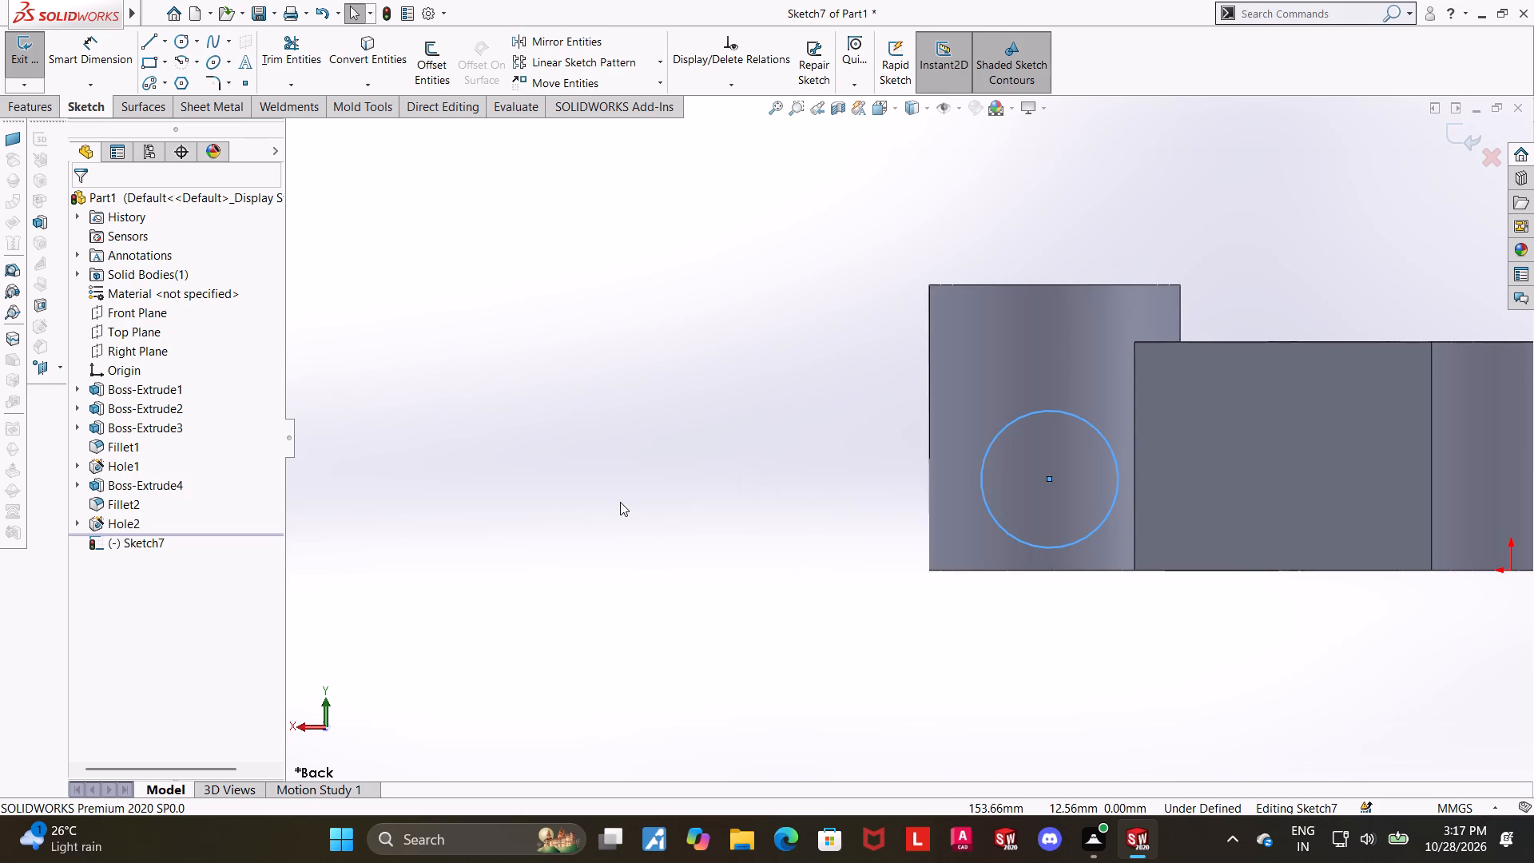
click(106, 42)
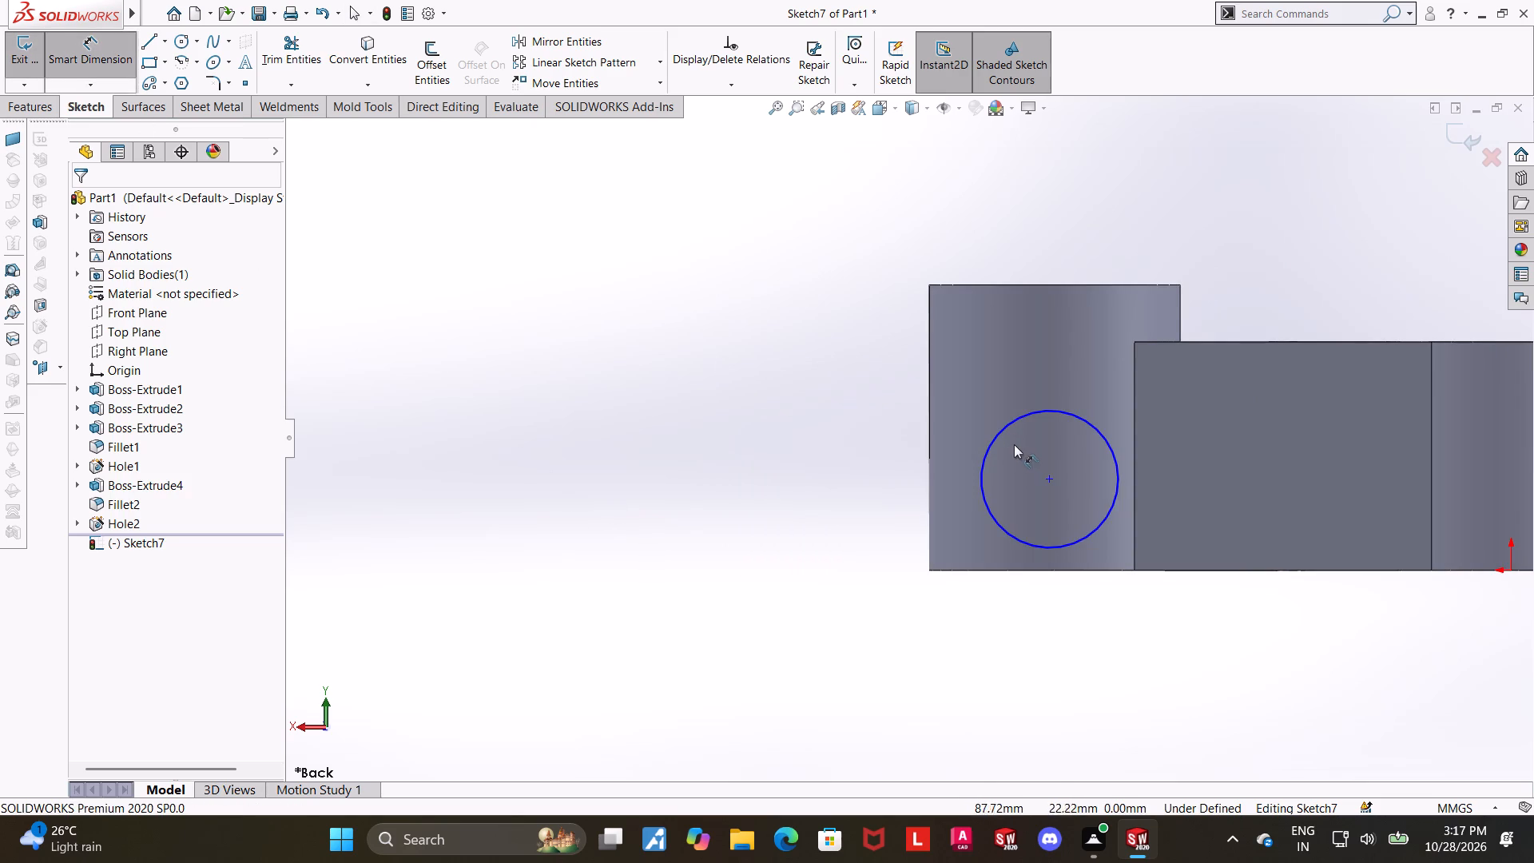
scroll(1015, 446, up, 1)
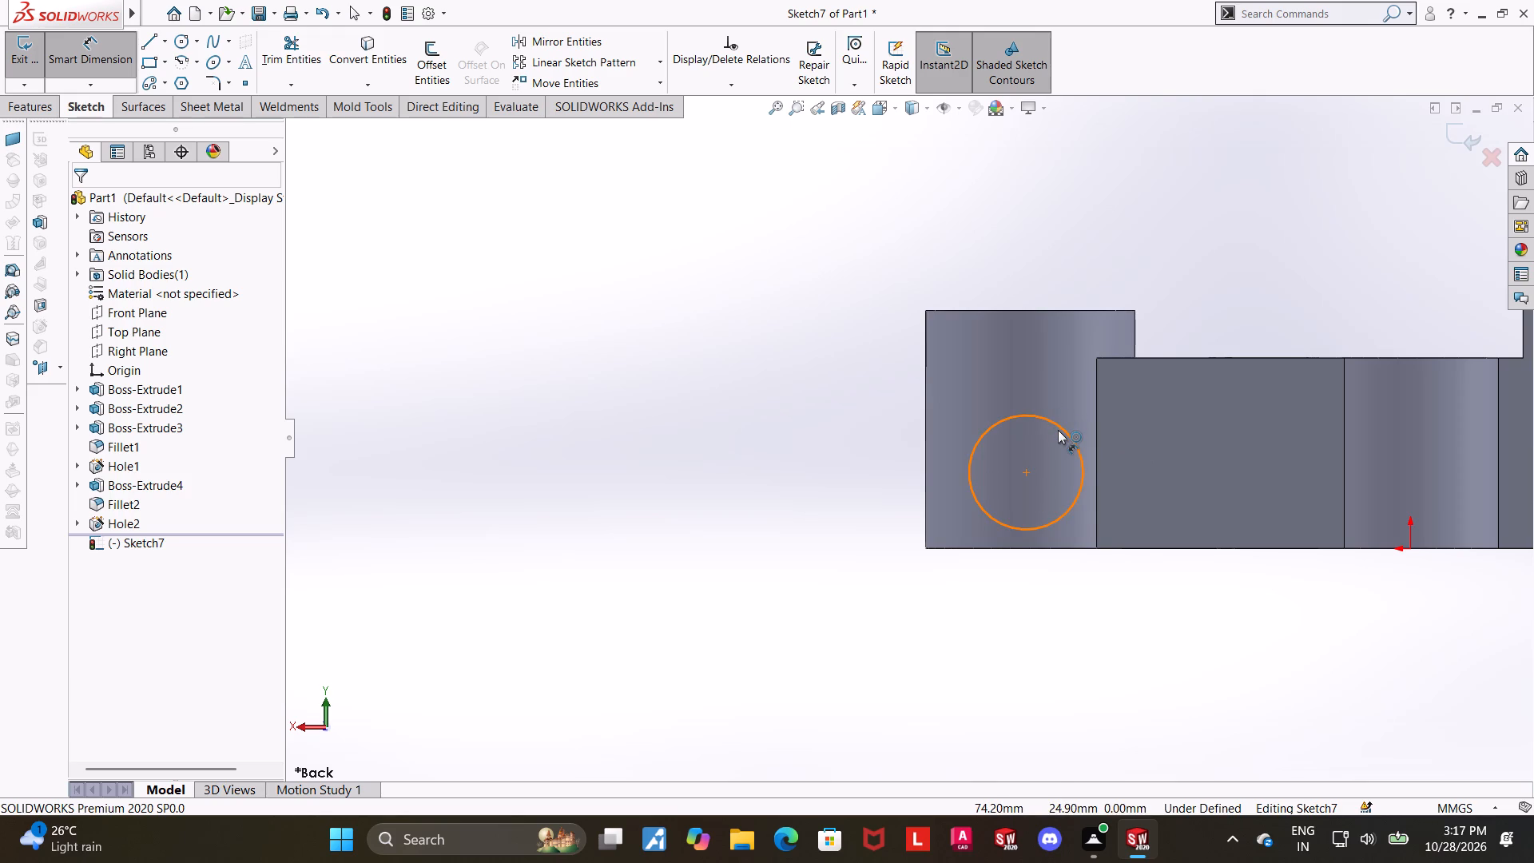
click(1058, 430)
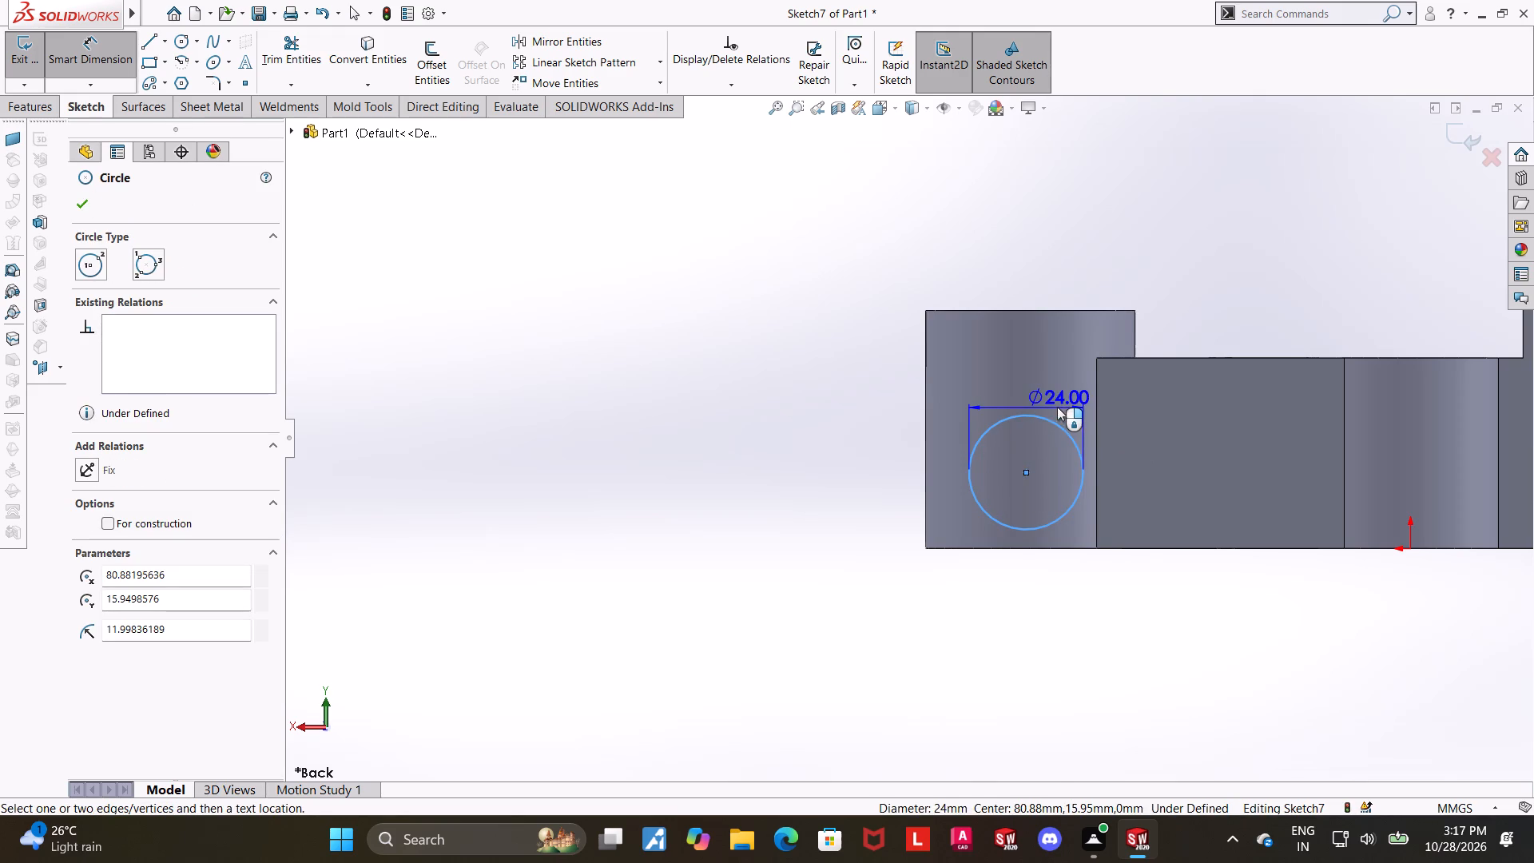
click(1057, 396)
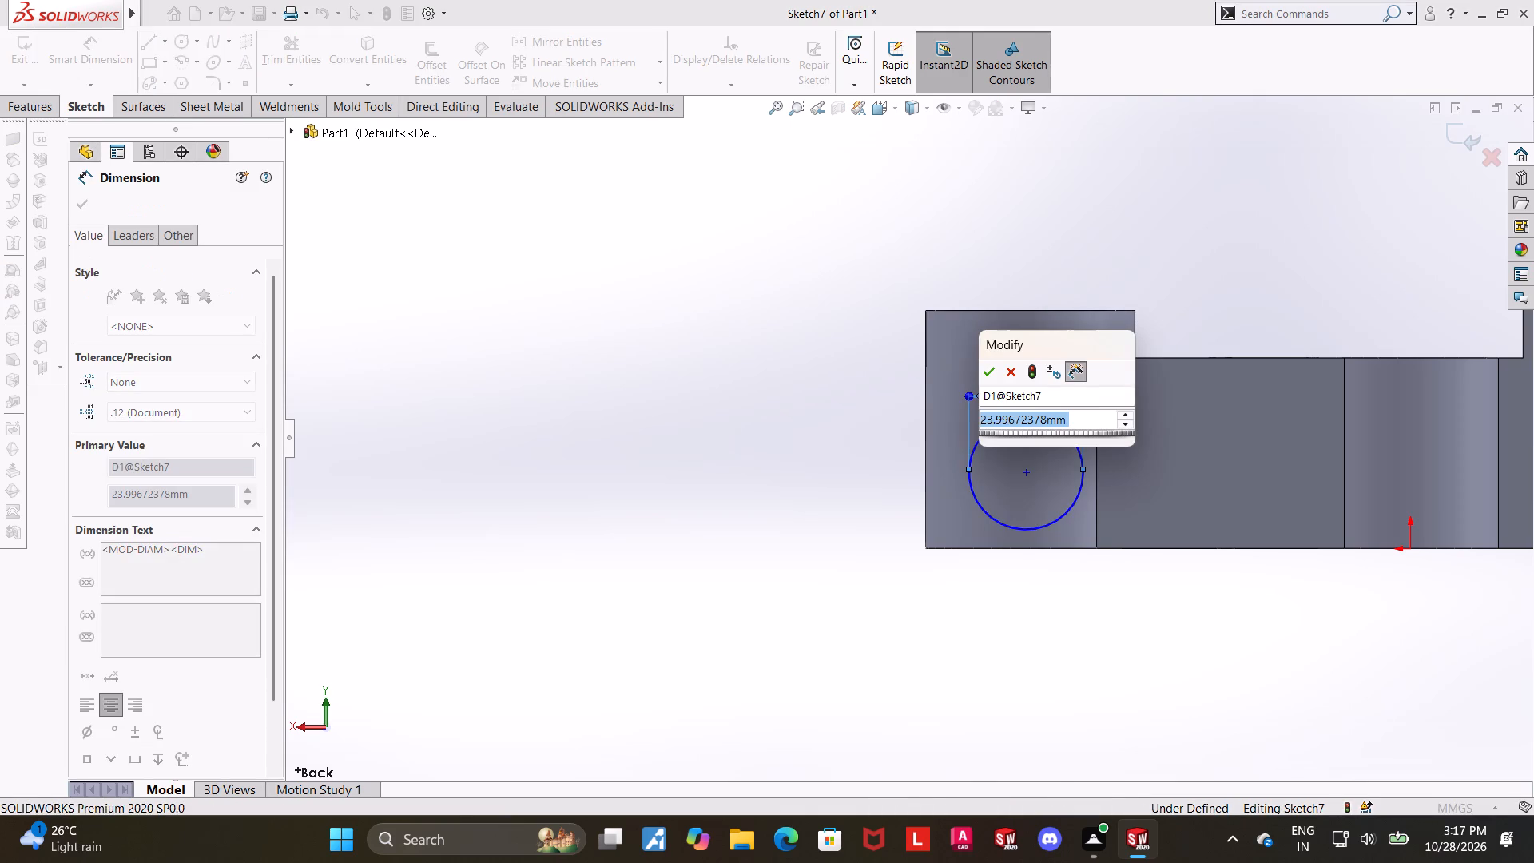
text(36.6)
key(Return)
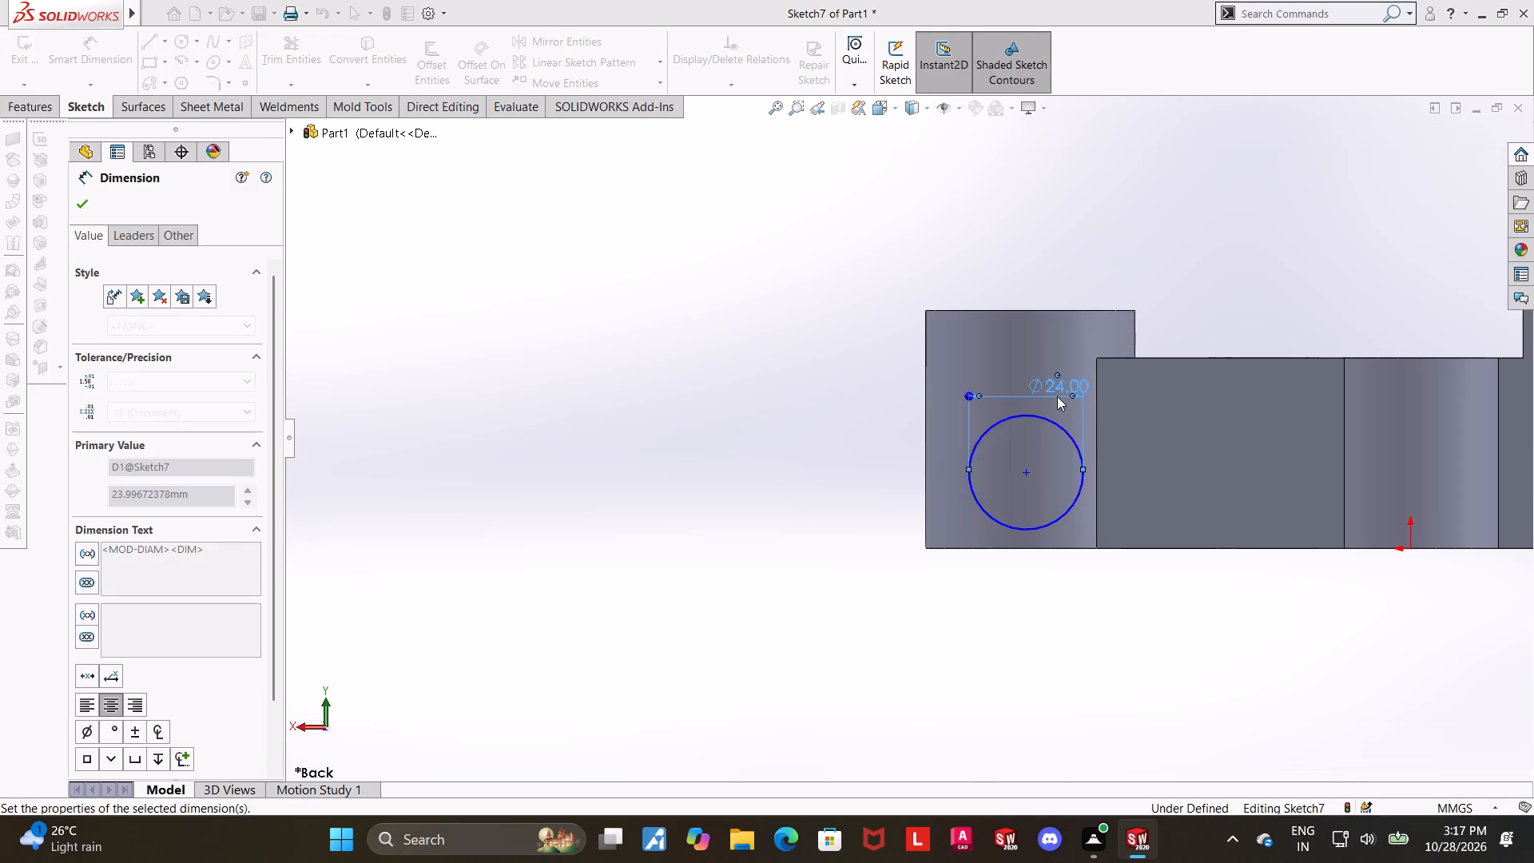
key(Escape)
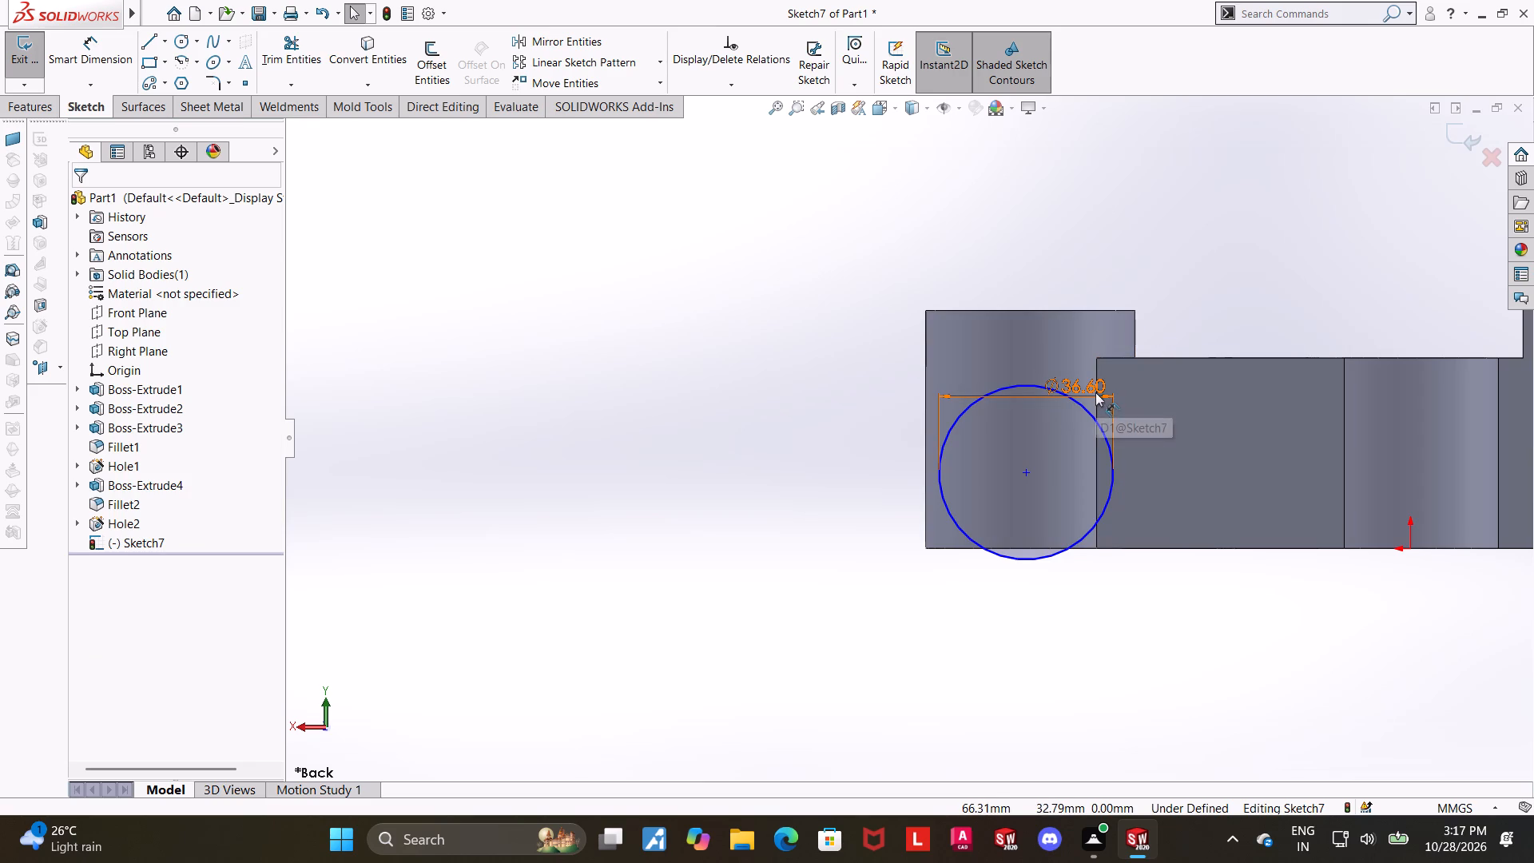
Set the circle's diameter to 20 mm.
double_click(1095, 392)
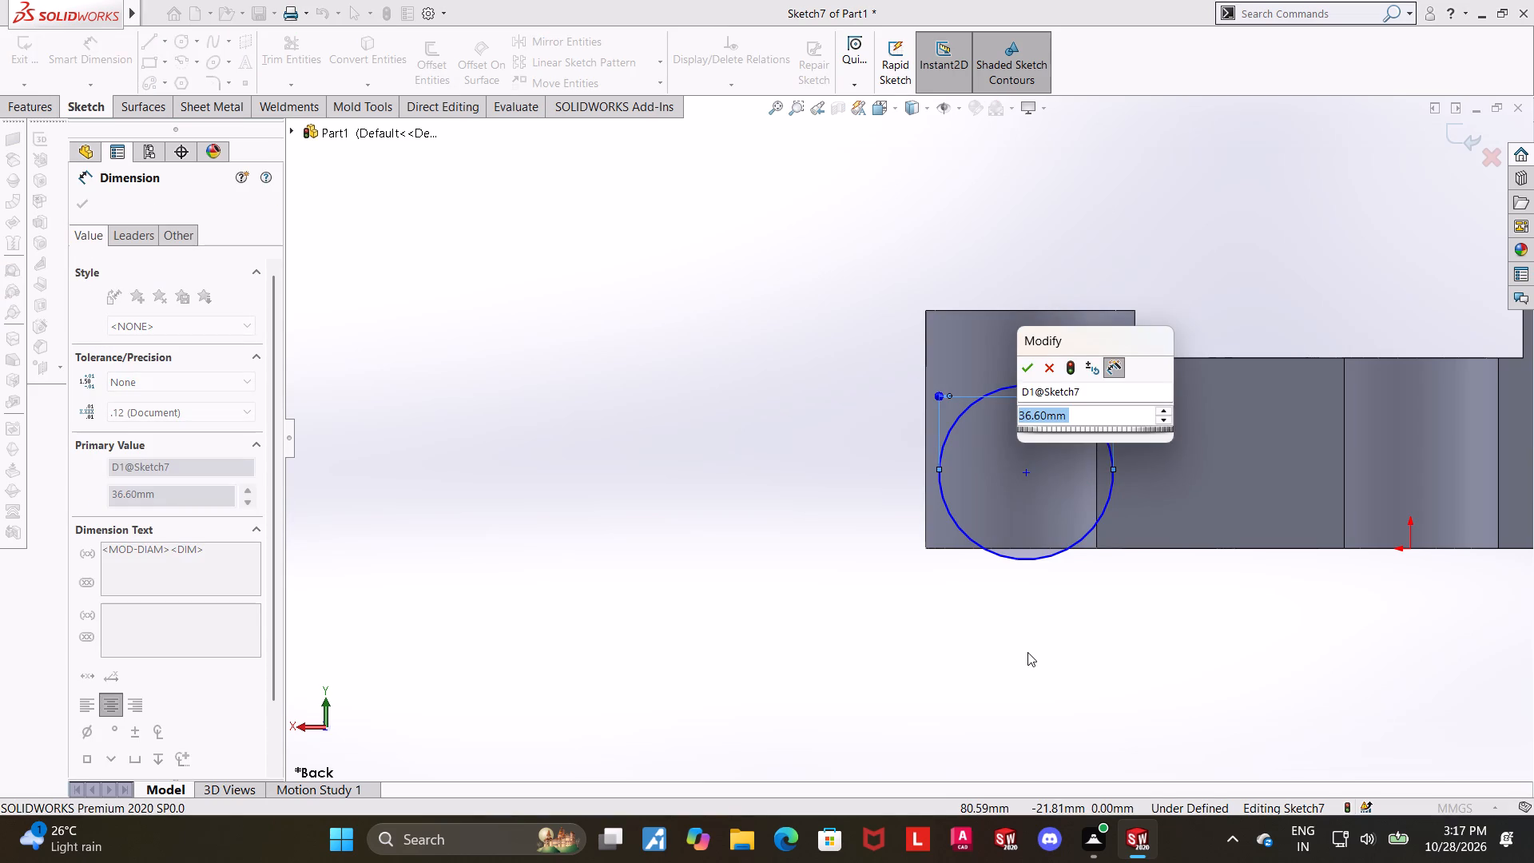
text(20)
key(Return)
key(Escape)
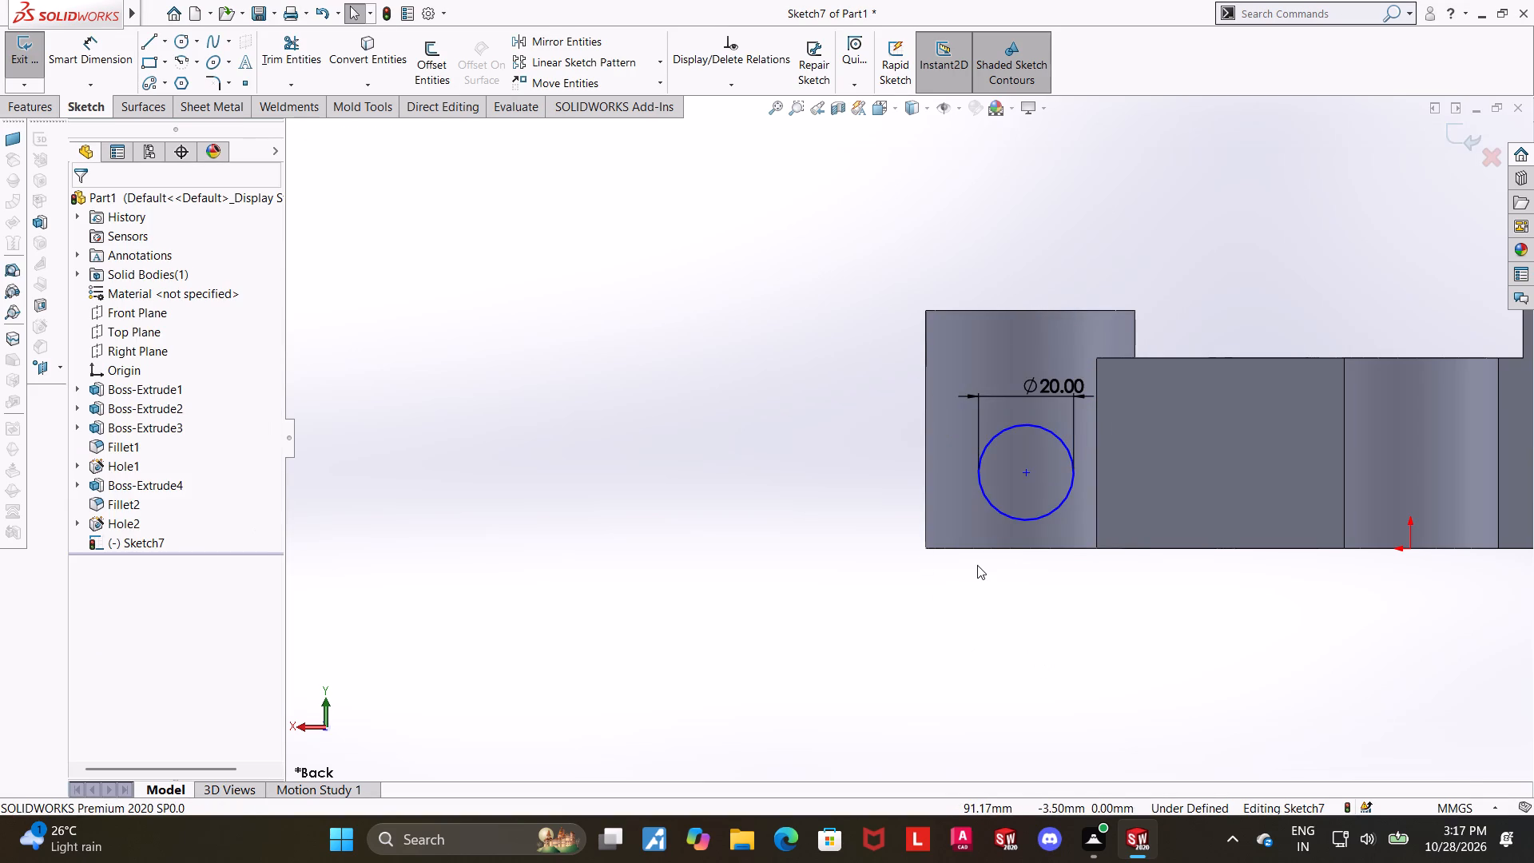
Dimension the circle's centre 36.6 mm below the taller boss's top edge, placing the dimension beside the boss.
scroll(977, 565, up, 1)
scroll(1267, 406, down, 1)
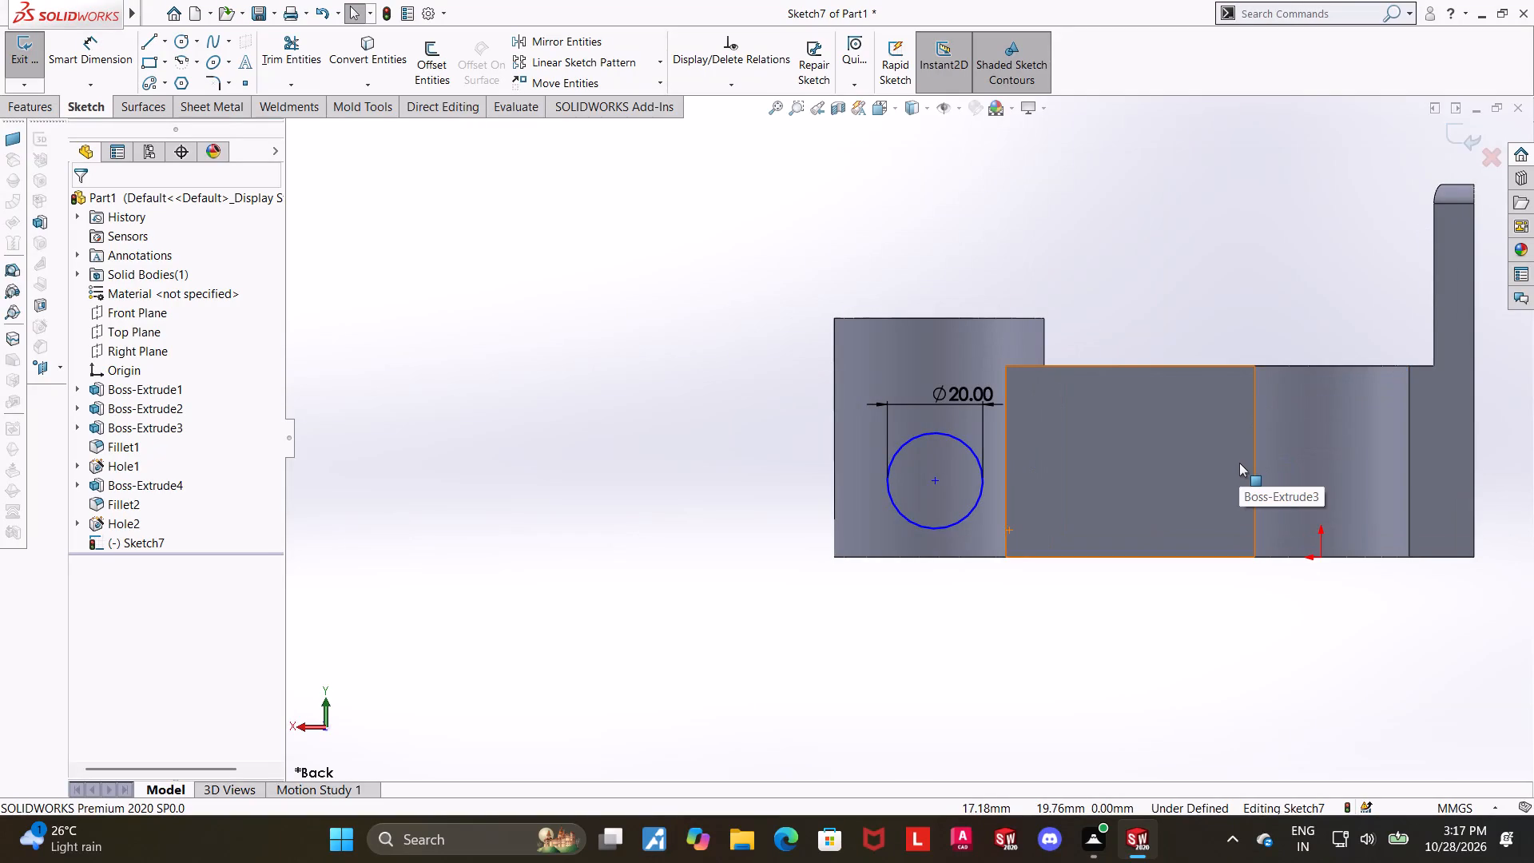
scroll(1179, 491, down, 1)
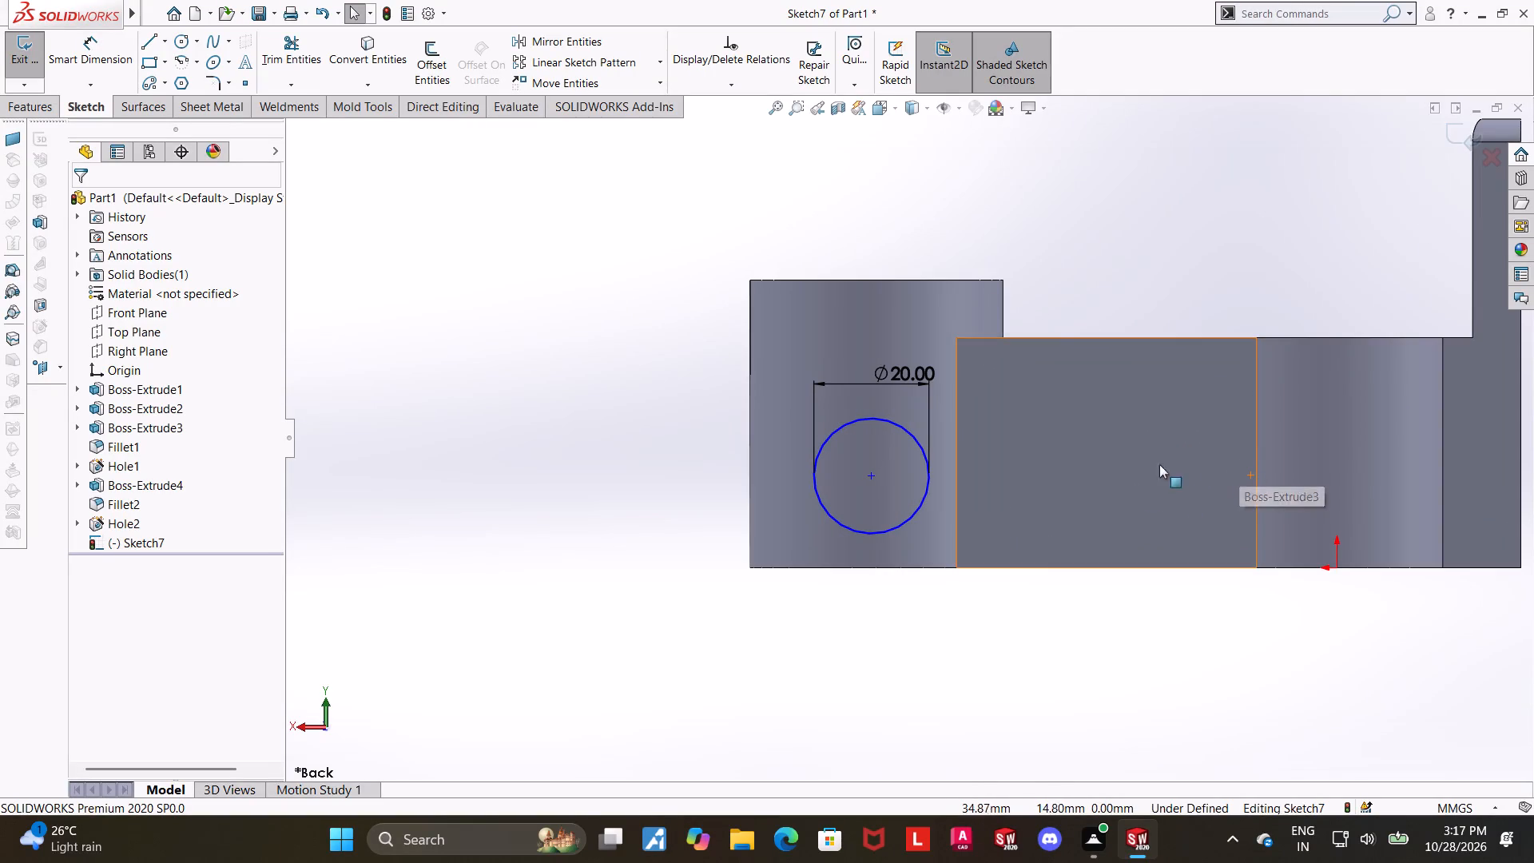
scroll(1203, 491, down, 1)
click(94, 50)
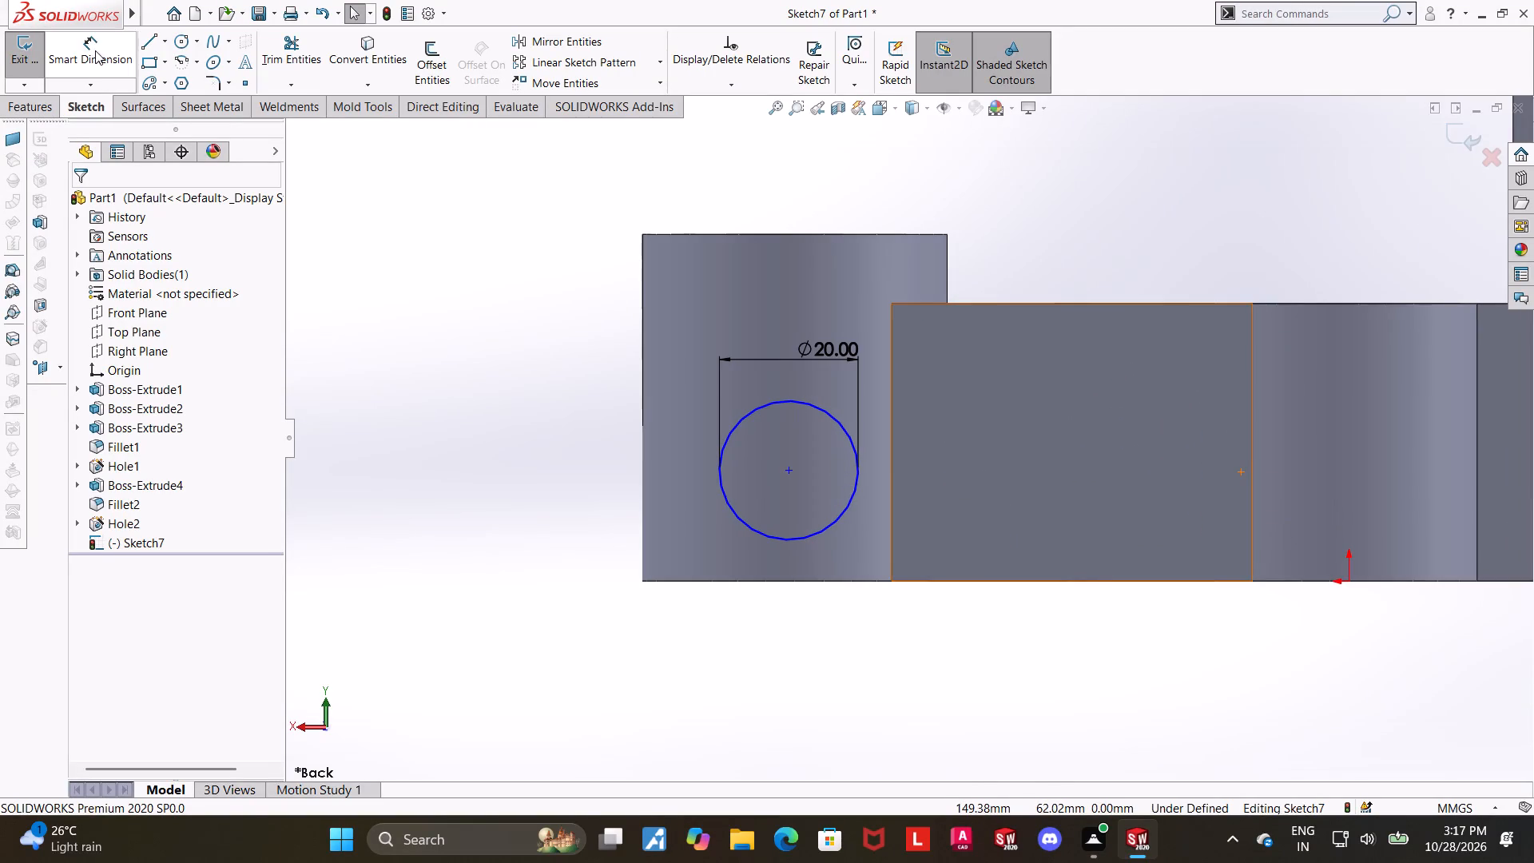
click(793, 471)
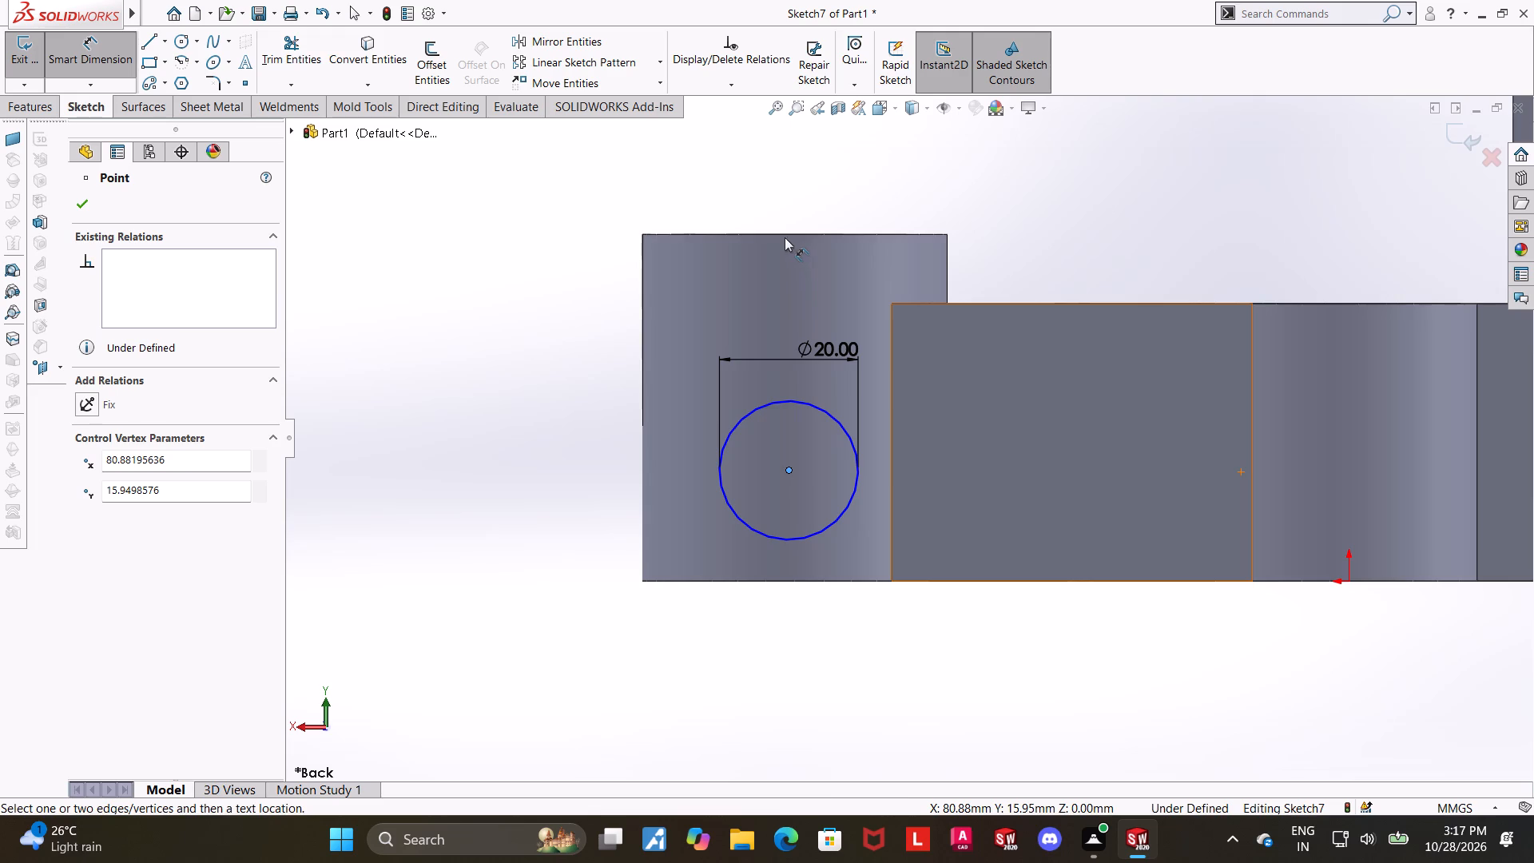
click(783, 236)
click(520, 309)
text(36.6)
key(Return)
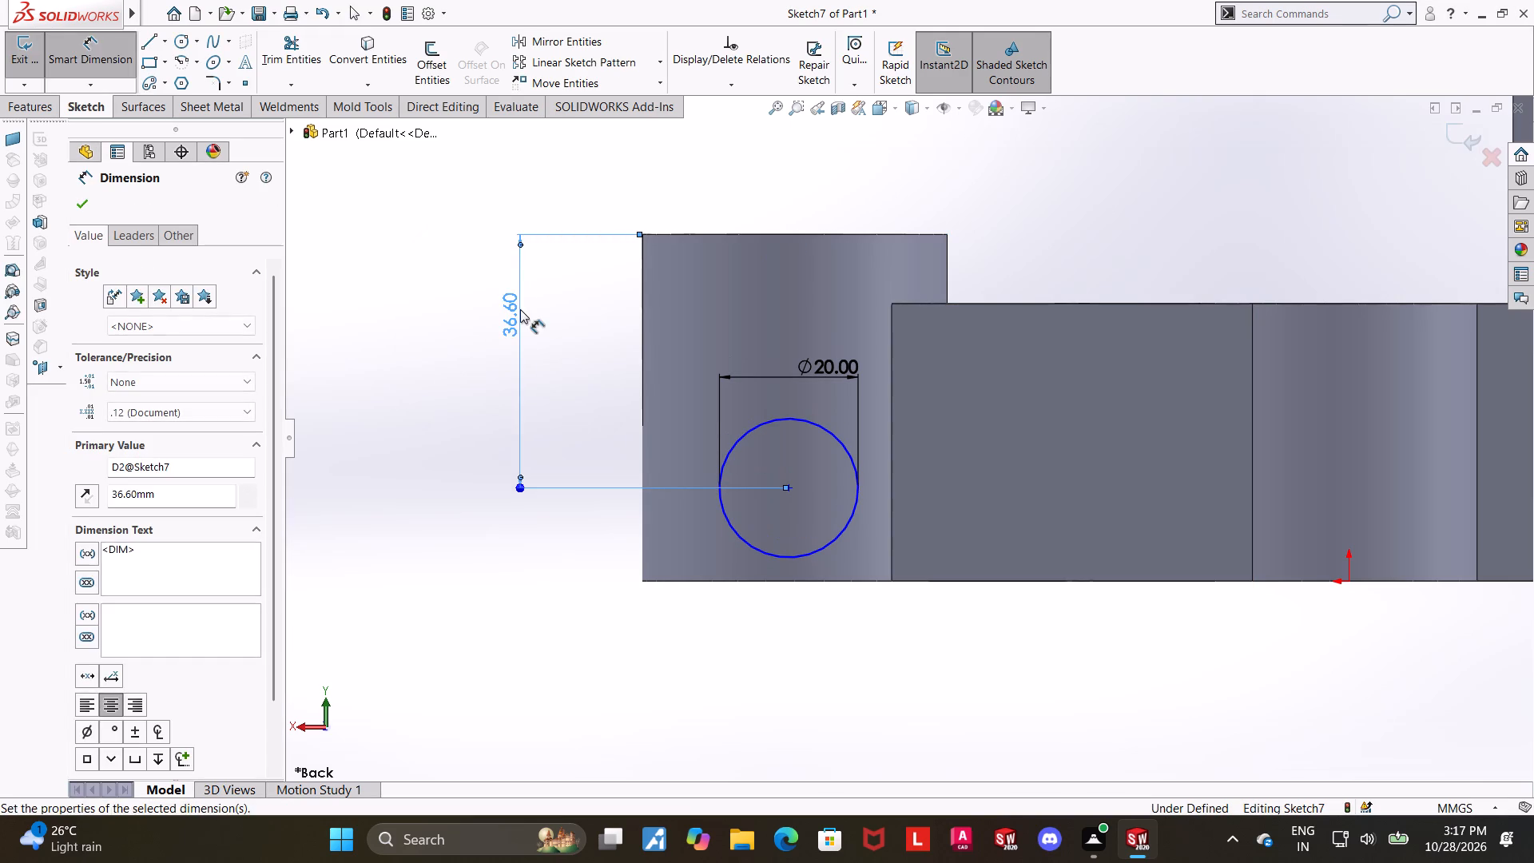
key(Escape)
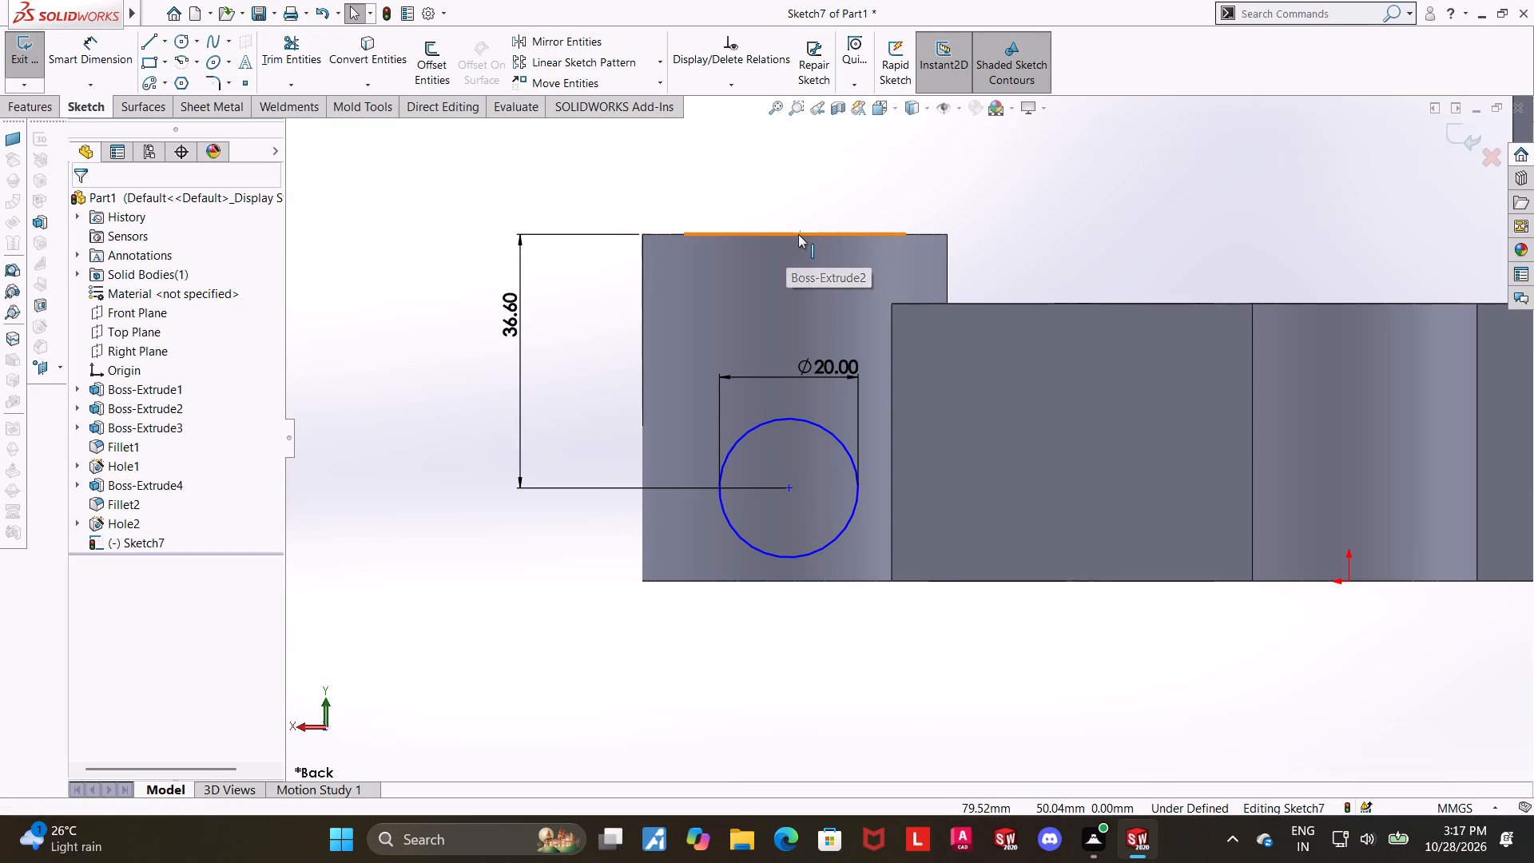
scroll(793, 233, up, 2)
key(Escape)
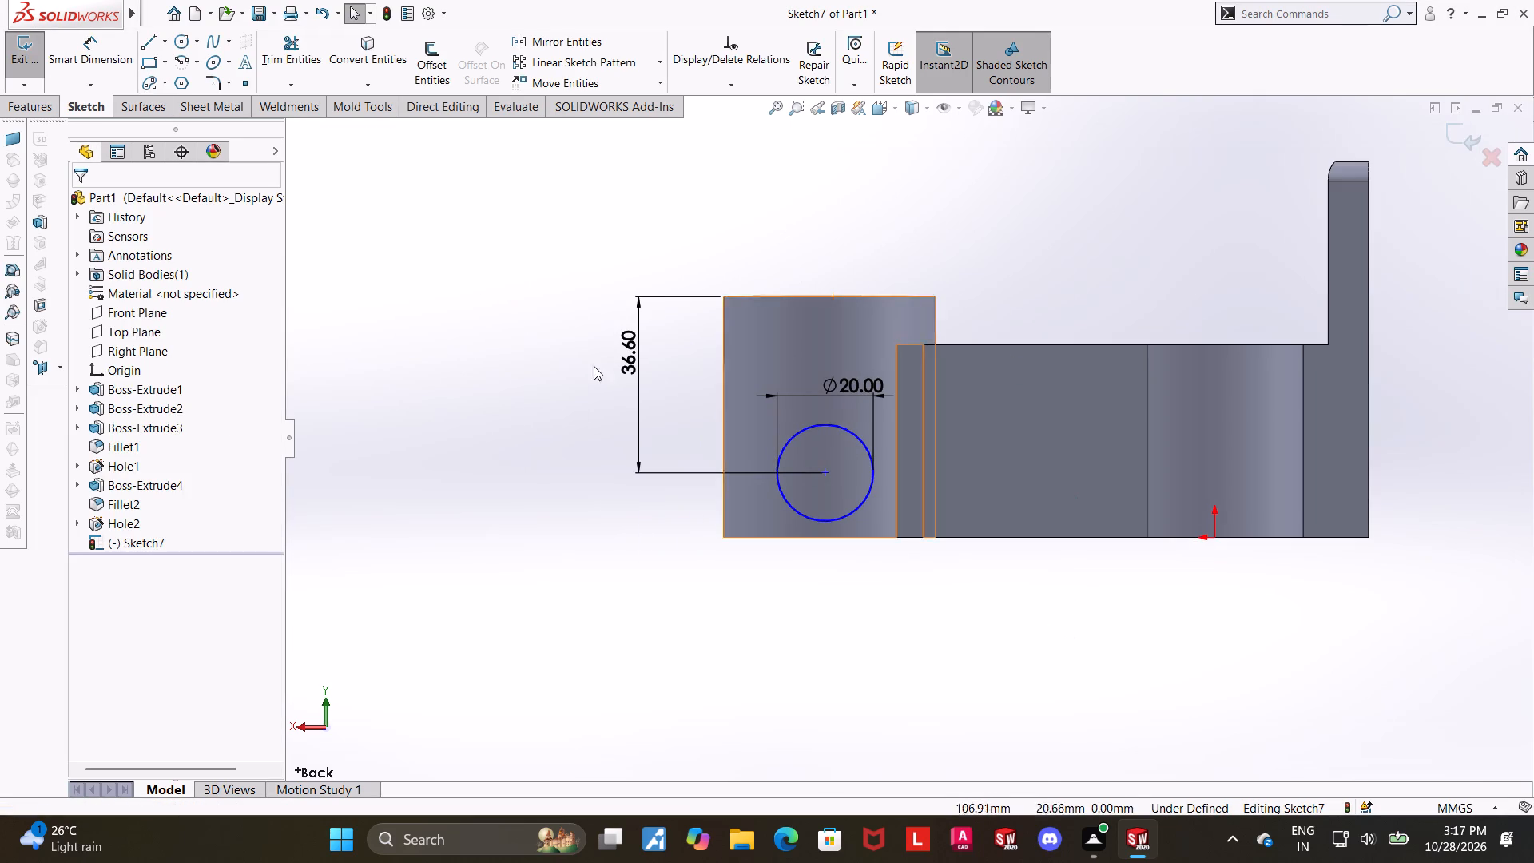
Dimension the circle's centre 80 mm horizontally from the origin, placing the dimension below the part.
click(85, 60)
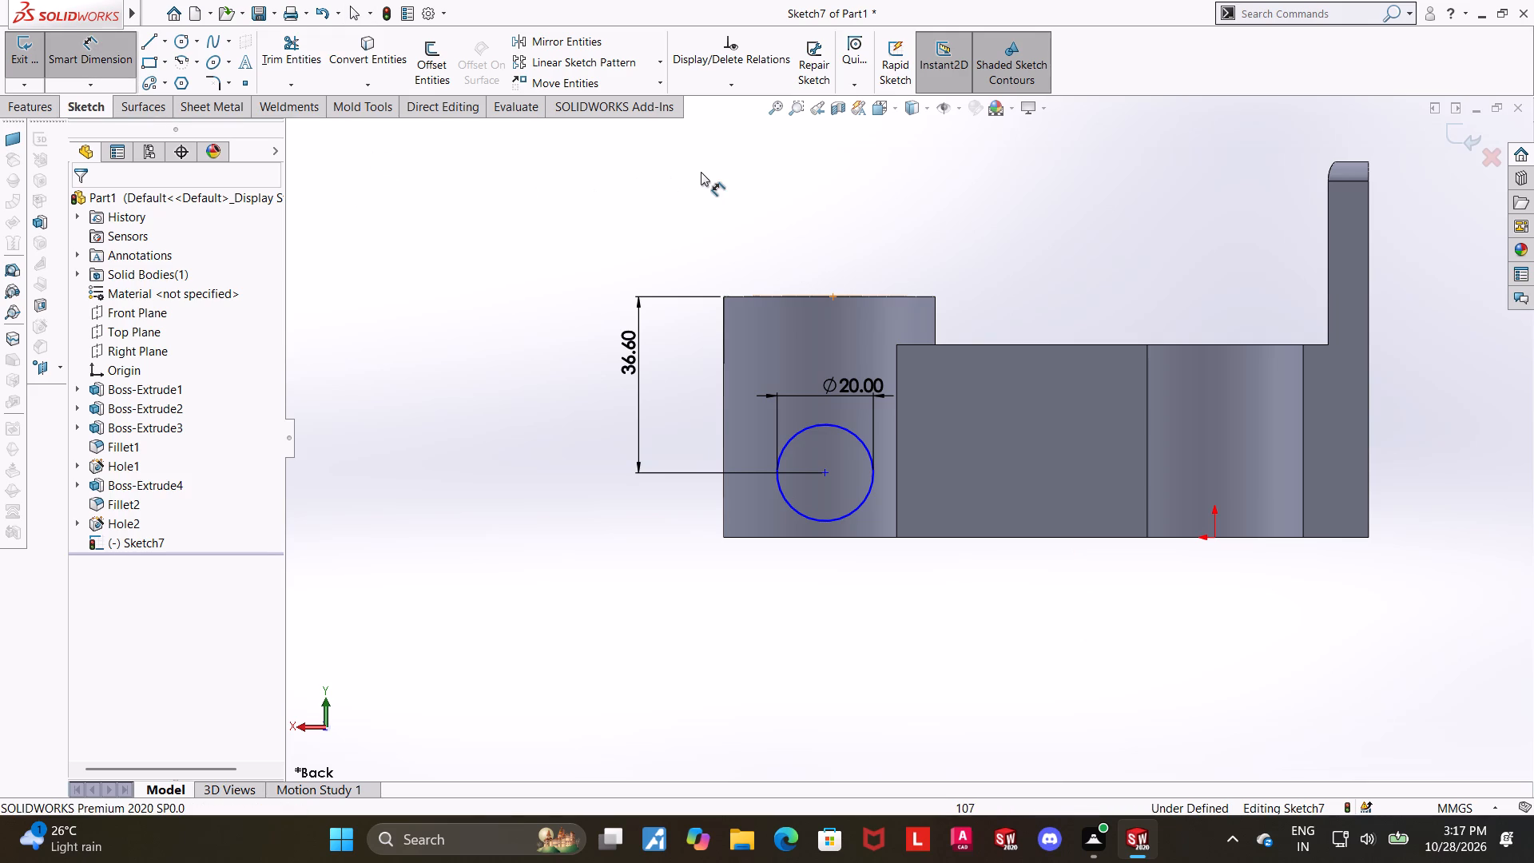
click(1214, 539)
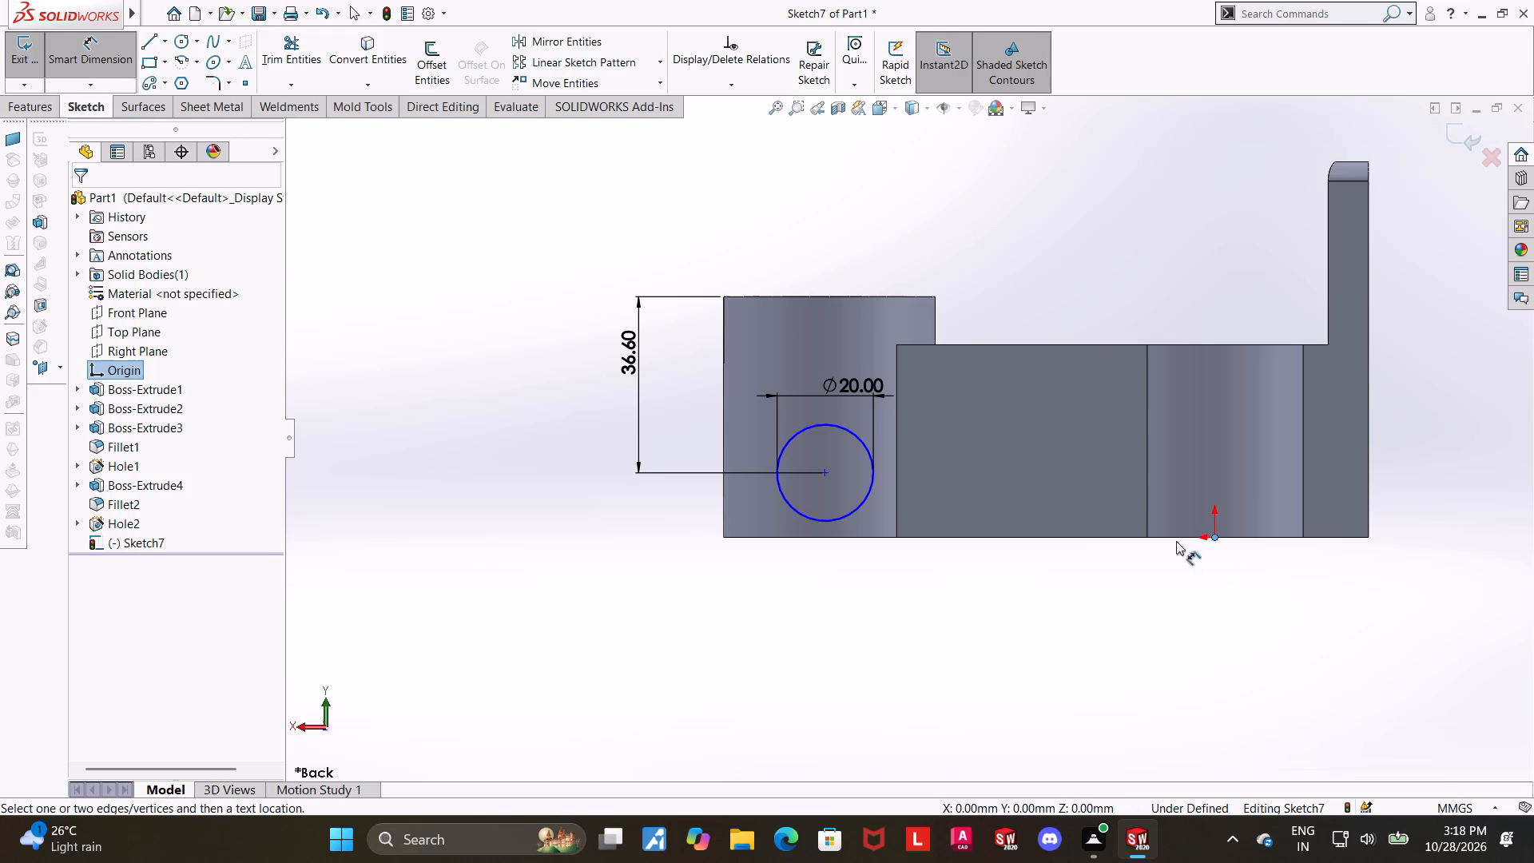
click(828, 475)
click(870, 607)
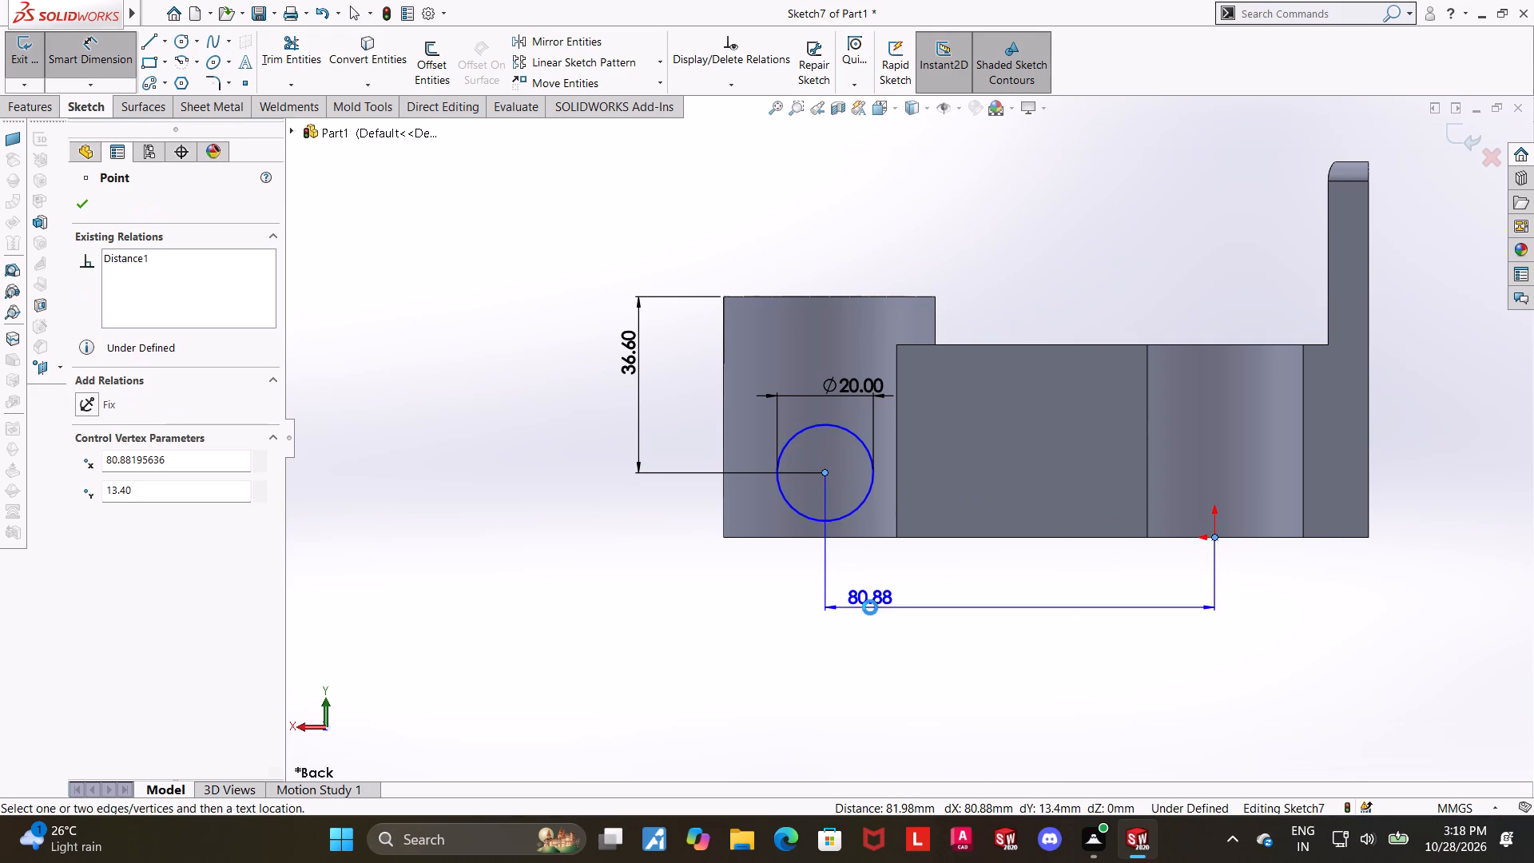
text(80)
key(Return)
key(Escape)
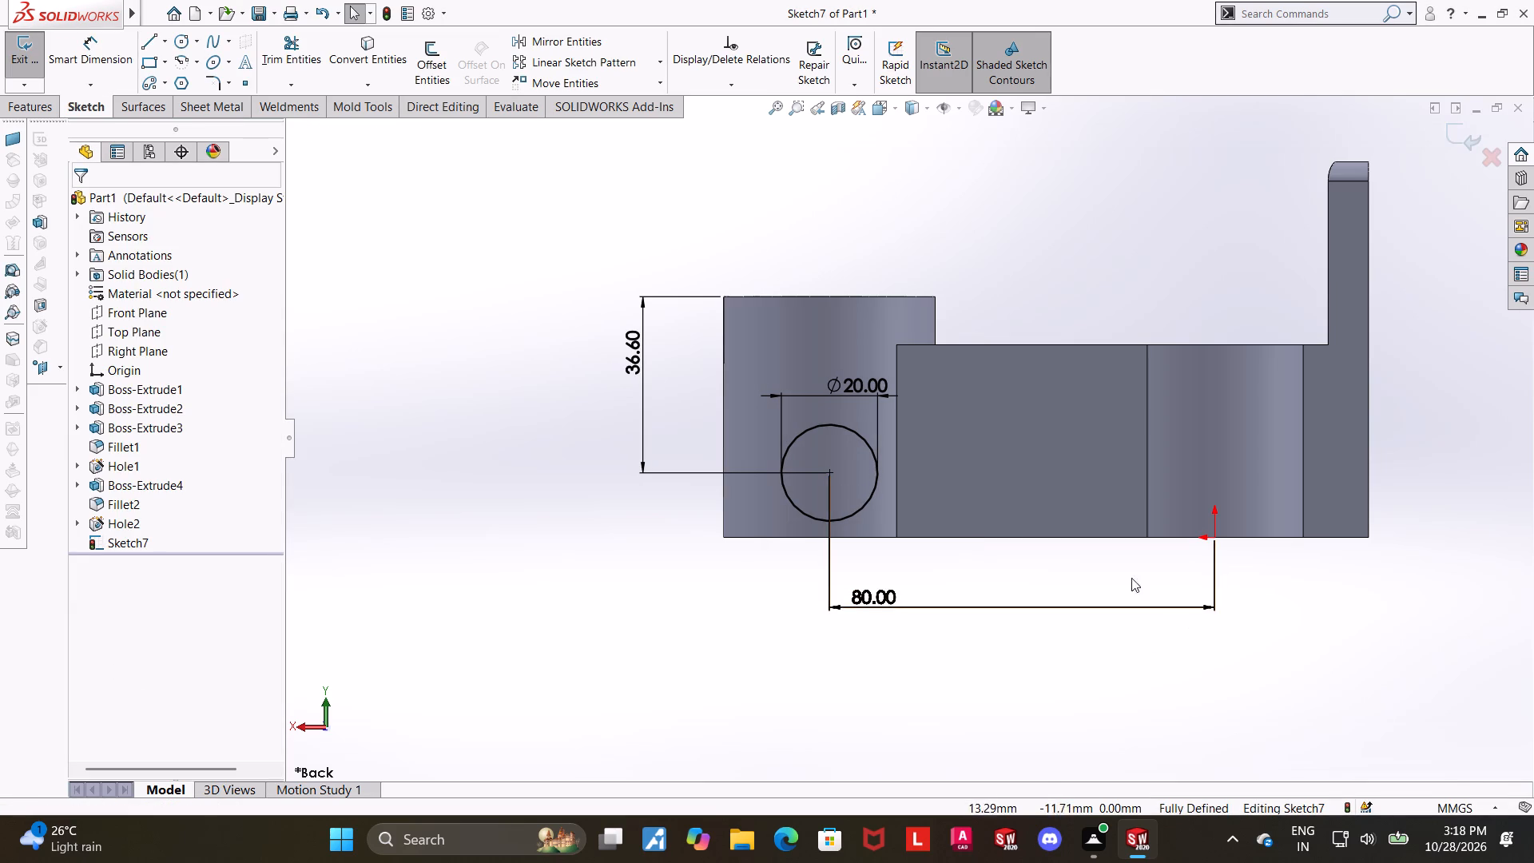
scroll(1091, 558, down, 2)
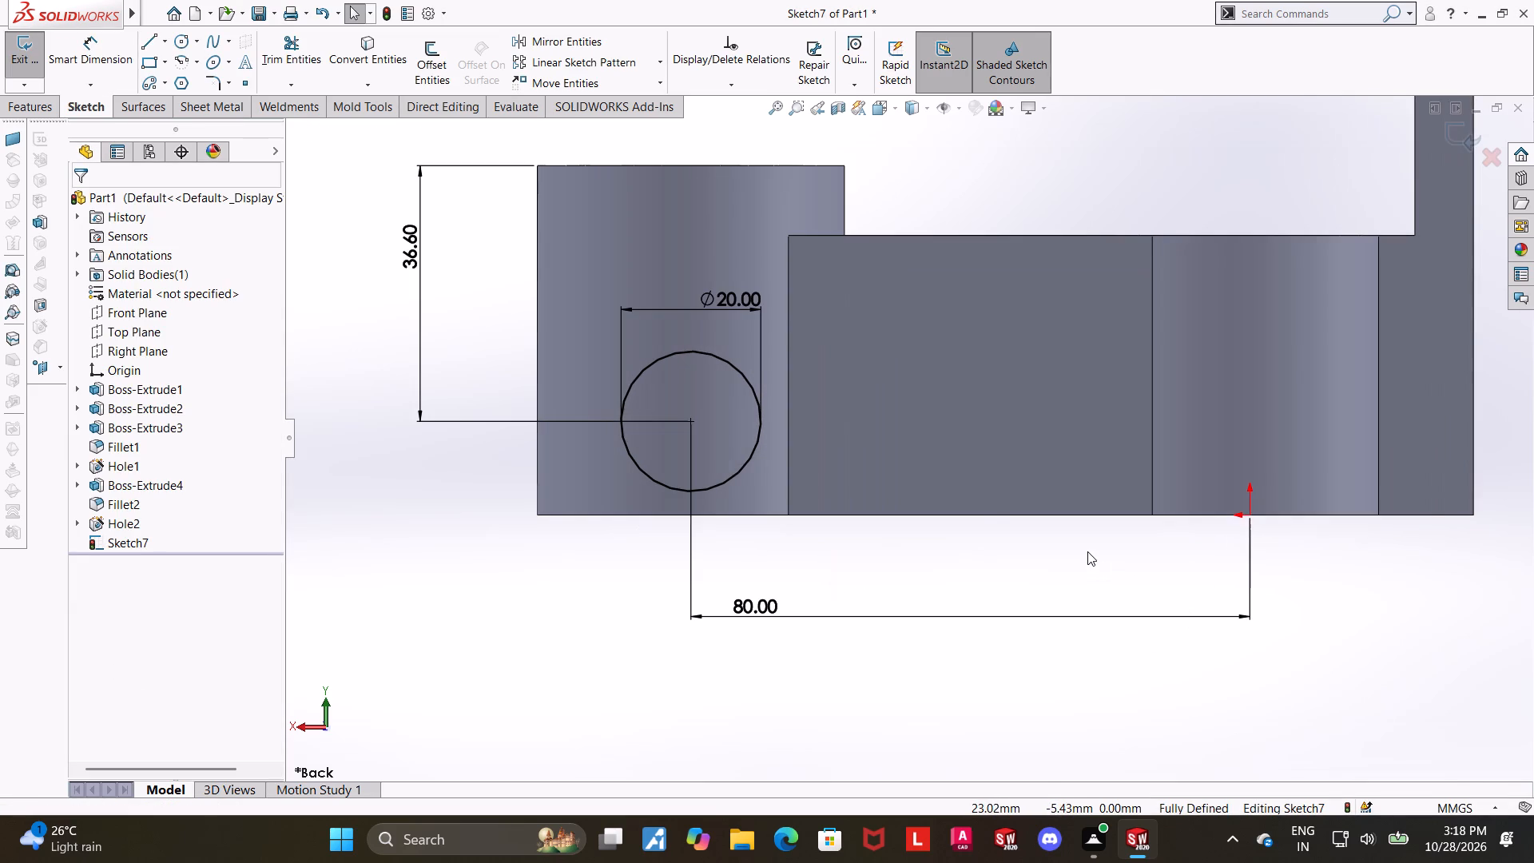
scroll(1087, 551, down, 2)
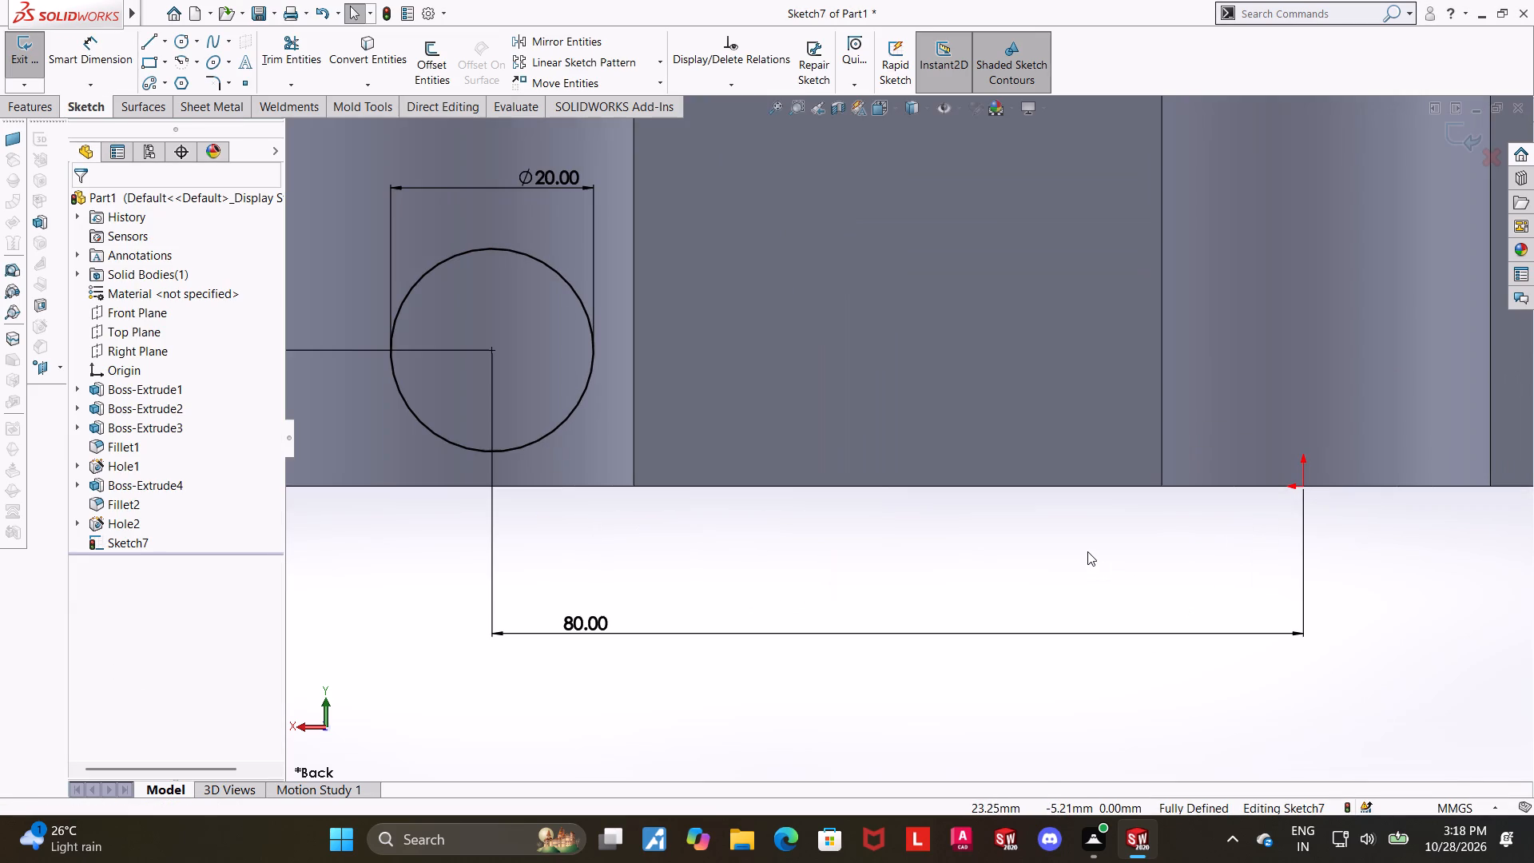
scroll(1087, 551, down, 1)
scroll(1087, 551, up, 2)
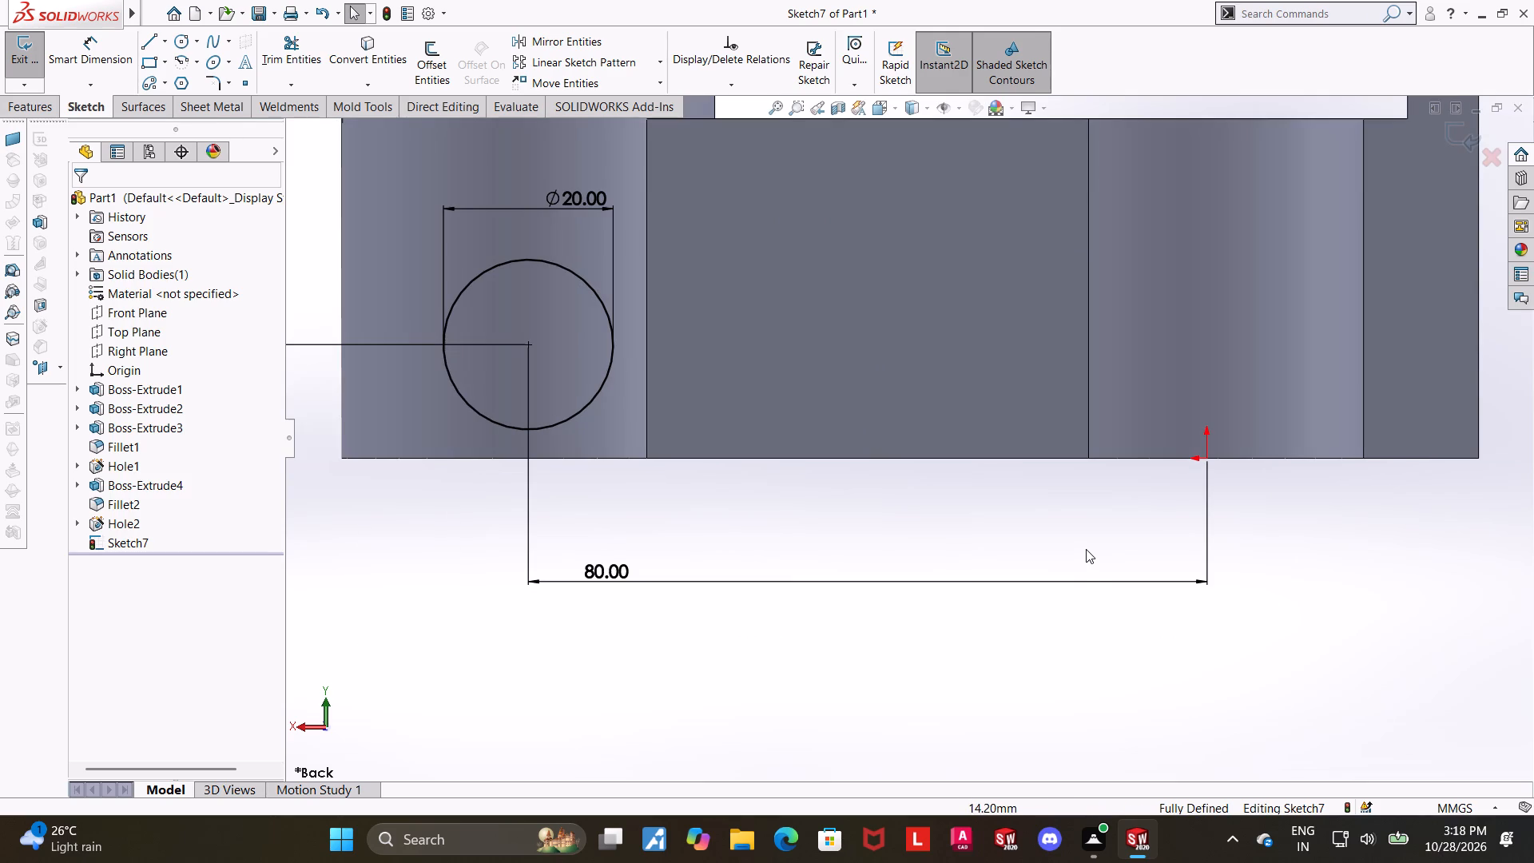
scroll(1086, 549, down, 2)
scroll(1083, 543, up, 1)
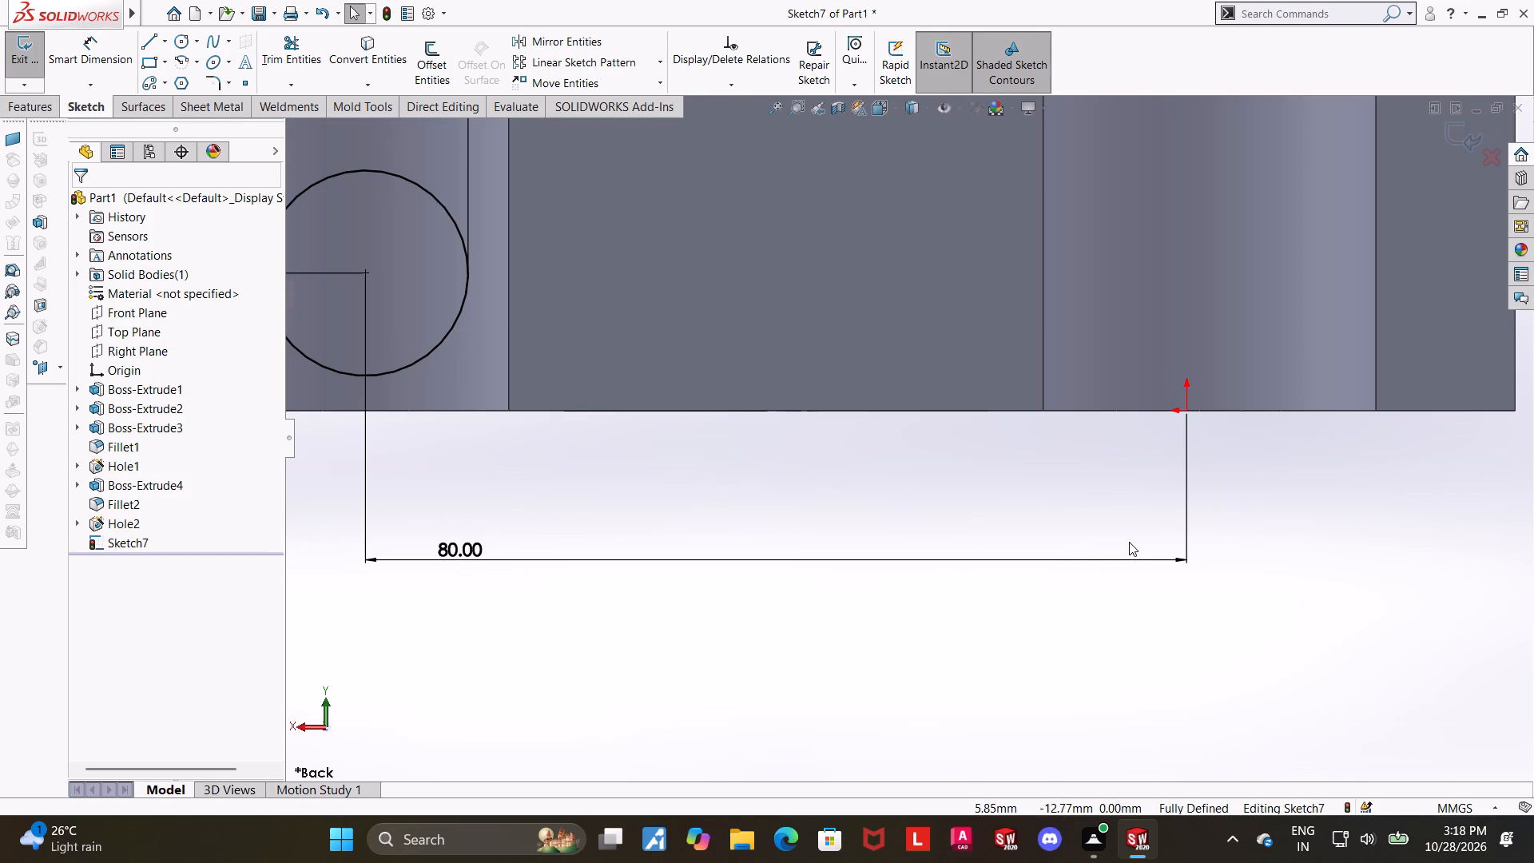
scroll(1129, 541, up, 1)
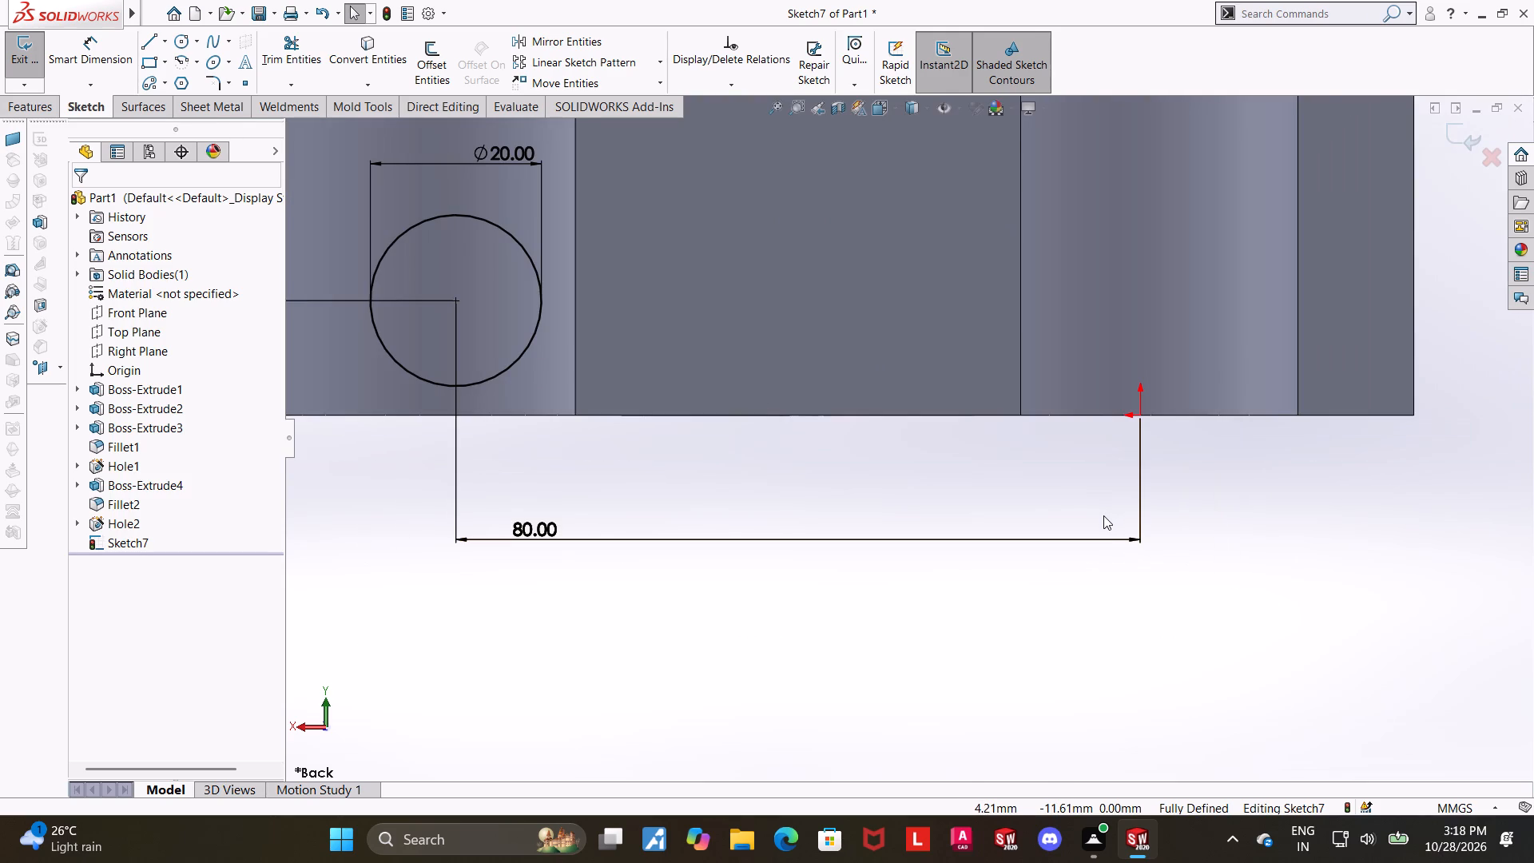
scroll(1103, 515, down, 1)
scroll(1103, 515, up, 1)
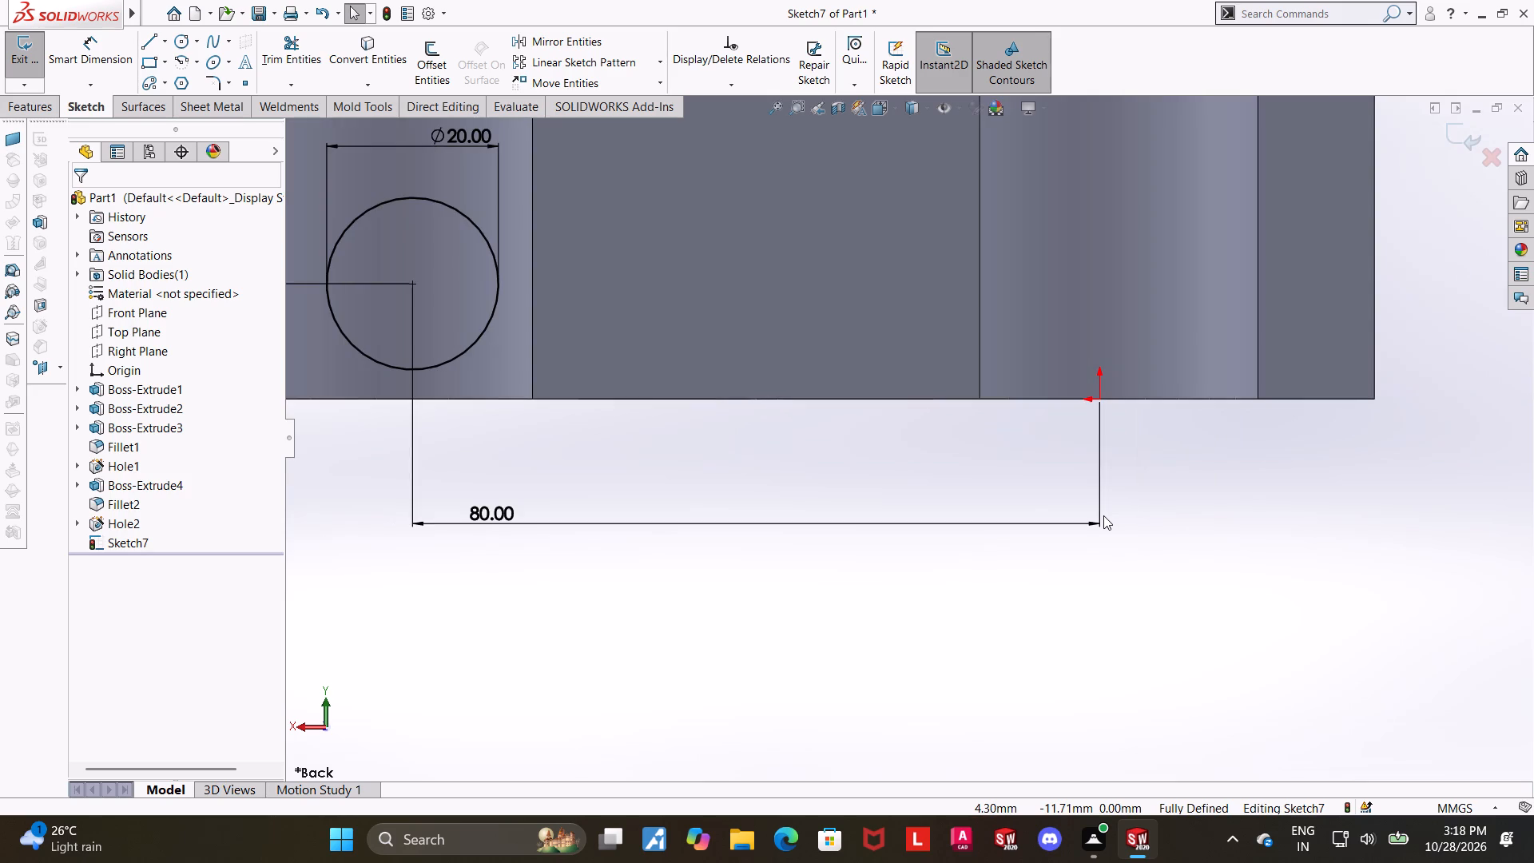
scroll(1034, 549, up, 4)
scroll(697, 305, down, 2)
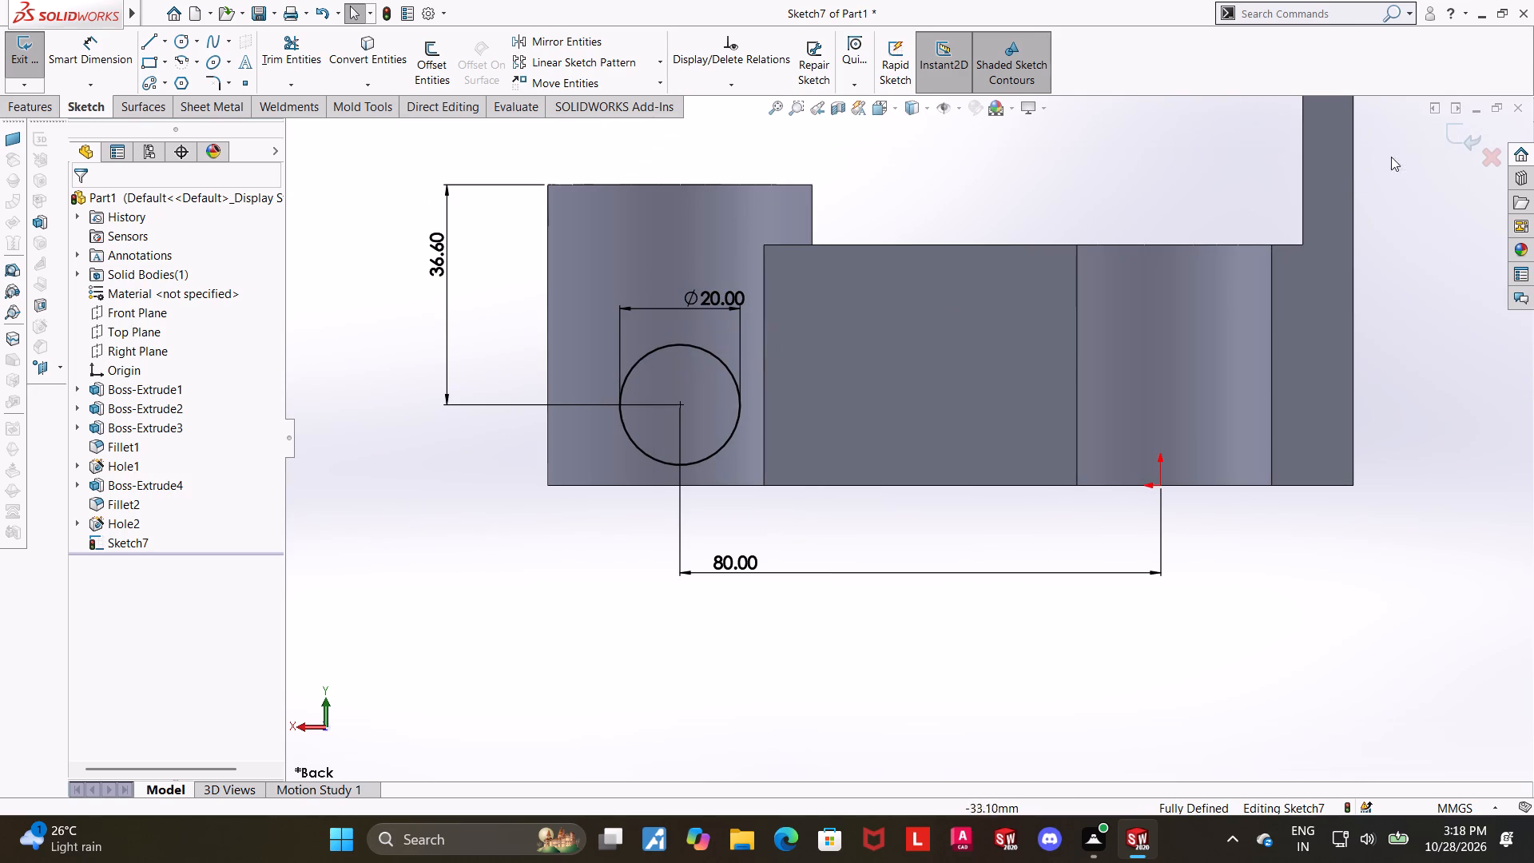
Exit the sketch and make an Extruded Cut of the 20 mm circle into the taller boss with the default settings.
click(1463, 131)
scroll(930, 308, up, 2)
middle_drag(827, 347, 913, 438)
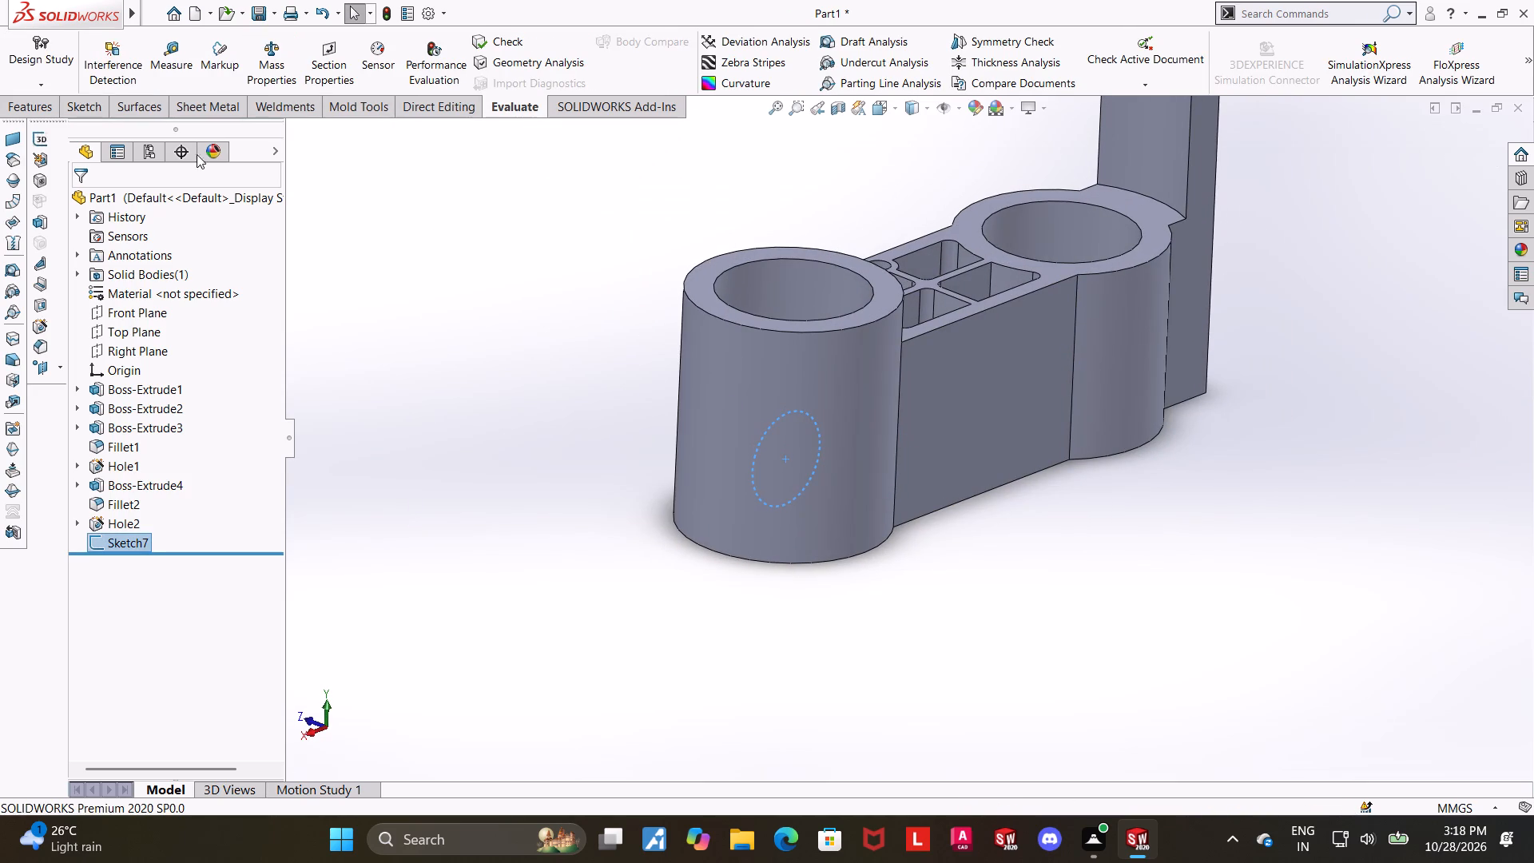
click(3, 101)
click(253, 47)
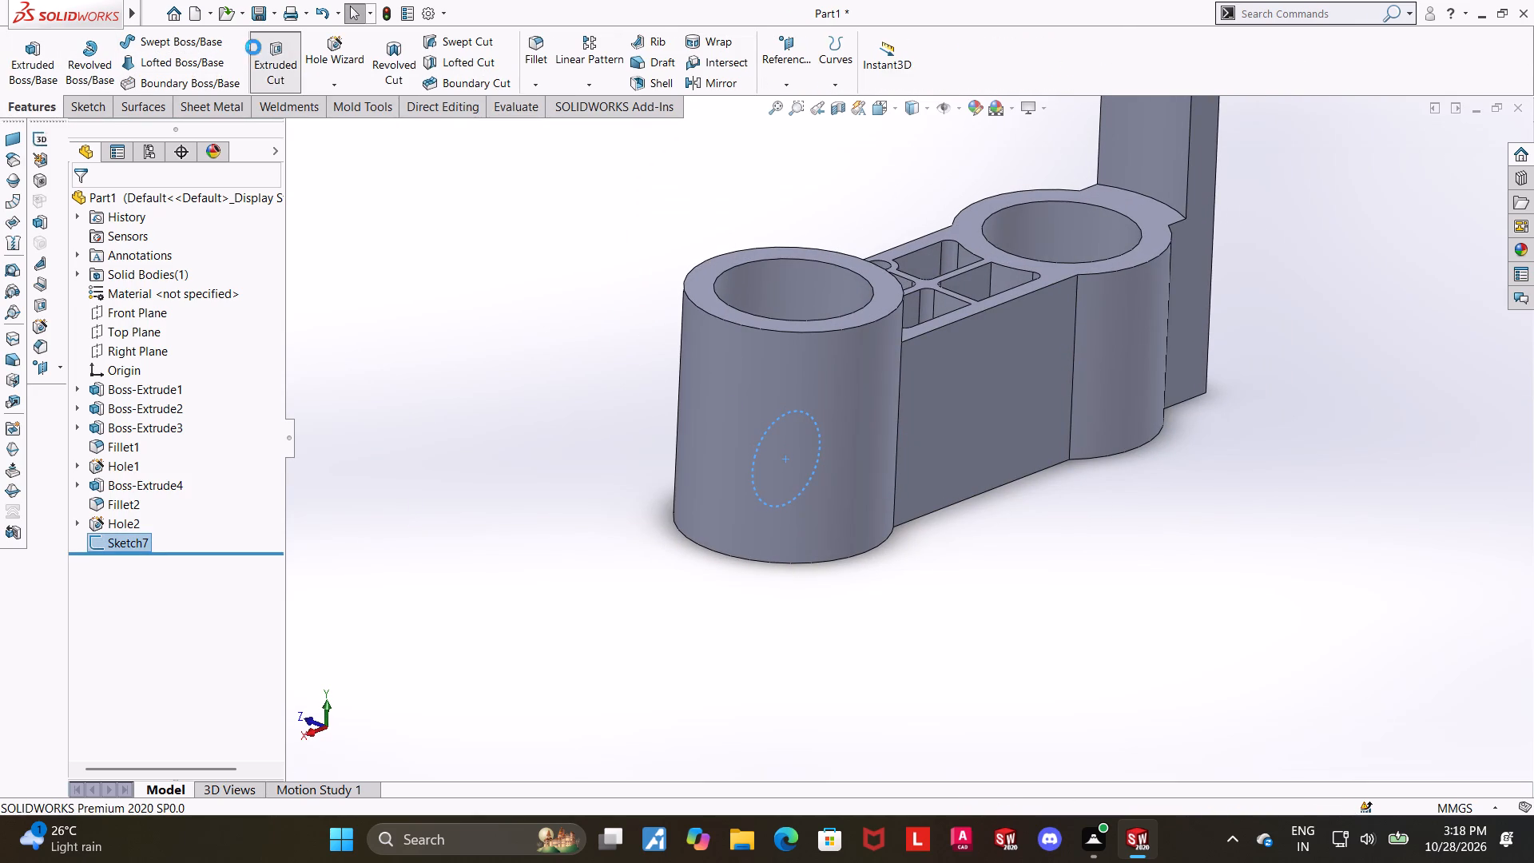
click(85, 205)
click(483, 473)
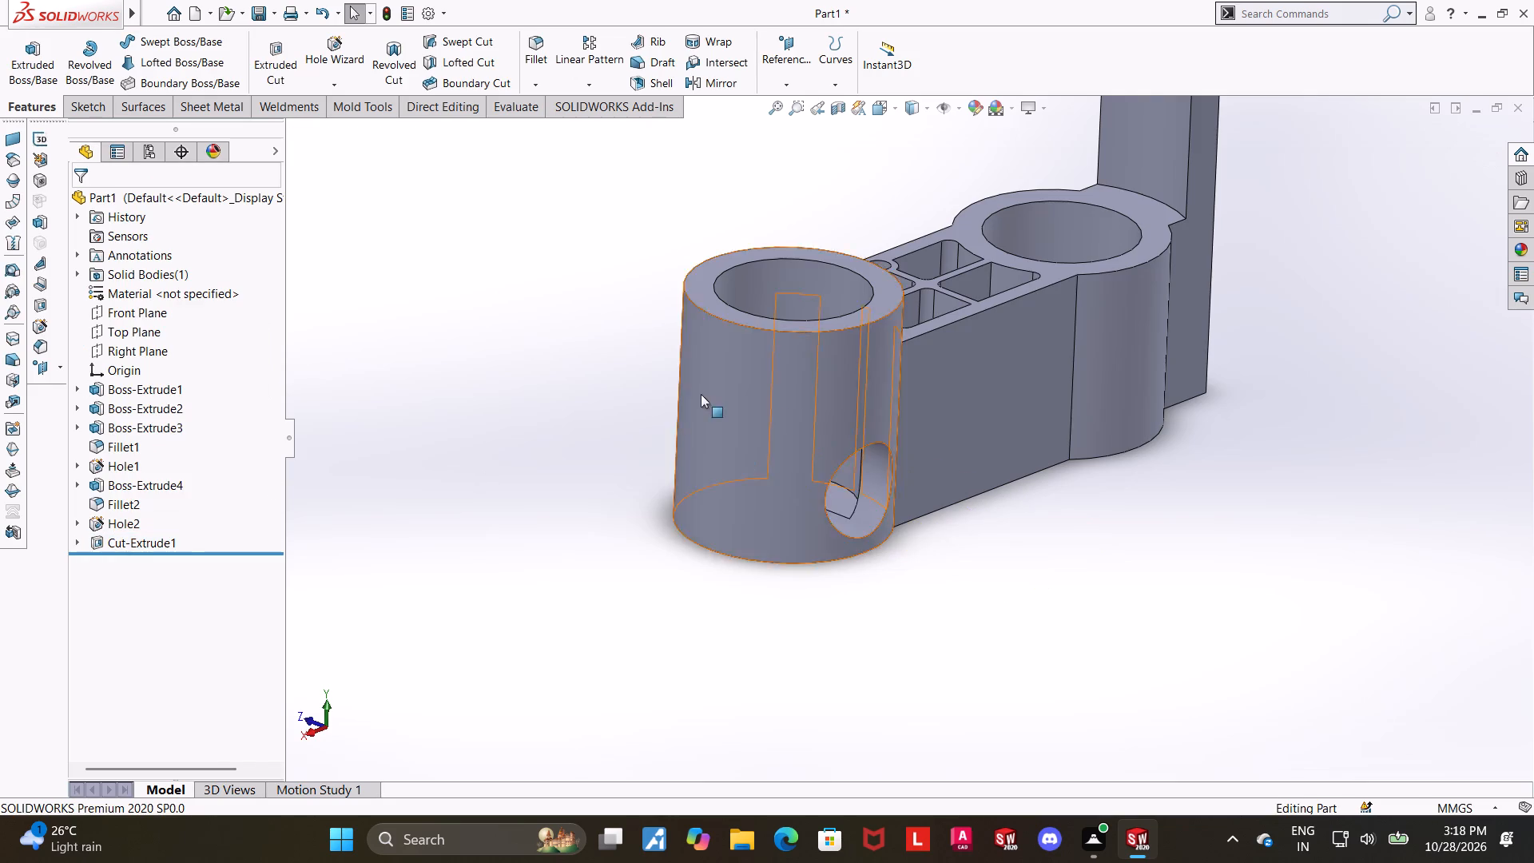
Examine the side cut in the taller boss and the whole part from several angles.
scroll(701, 394, up, 1)
middle_drag(701, 394, 713, 428)
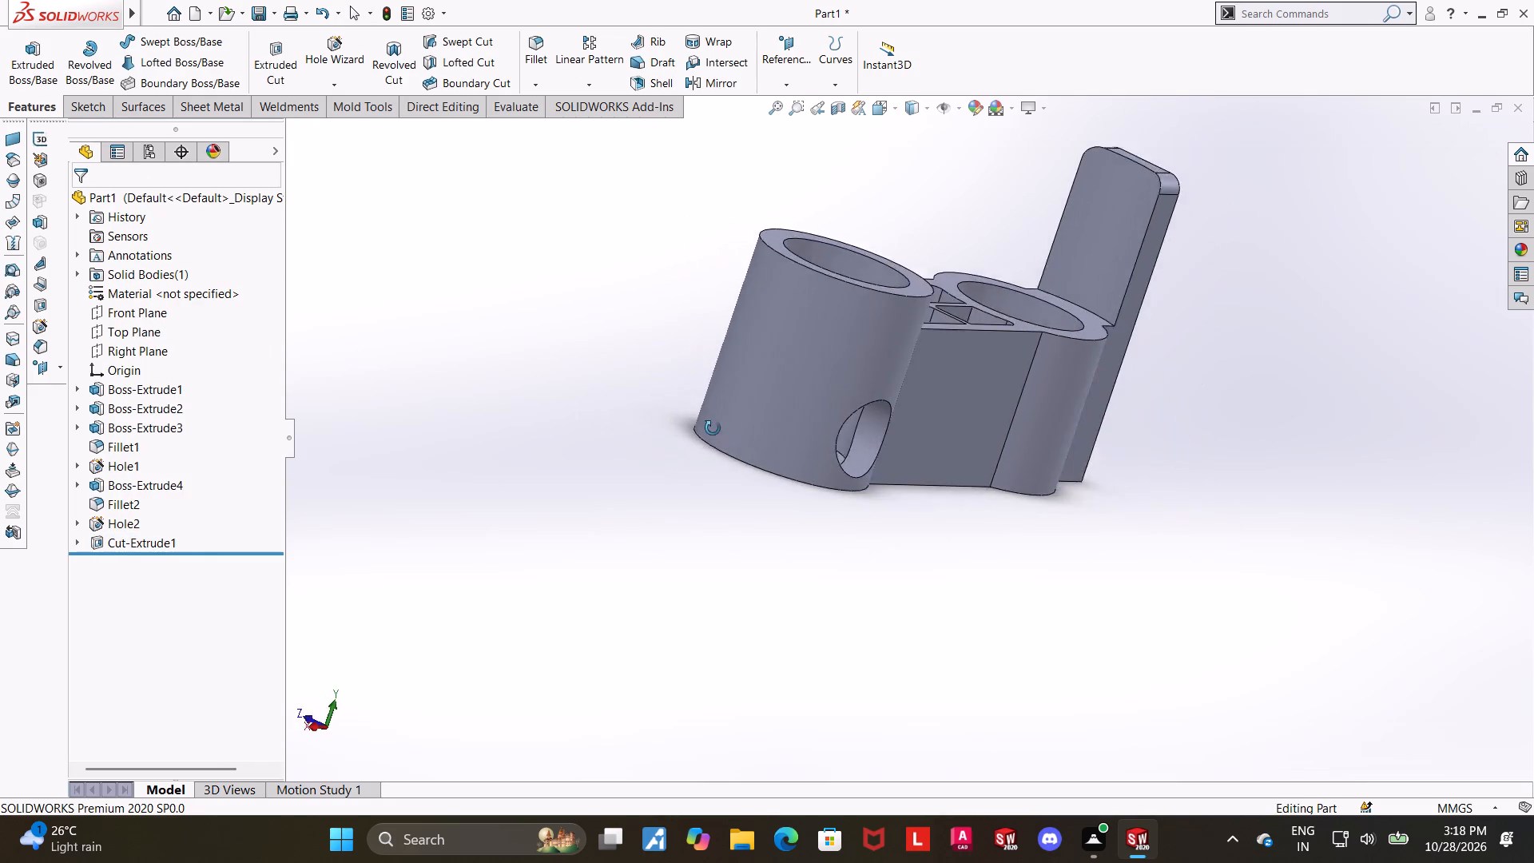
middle_drag(713, 428, 676, 435)
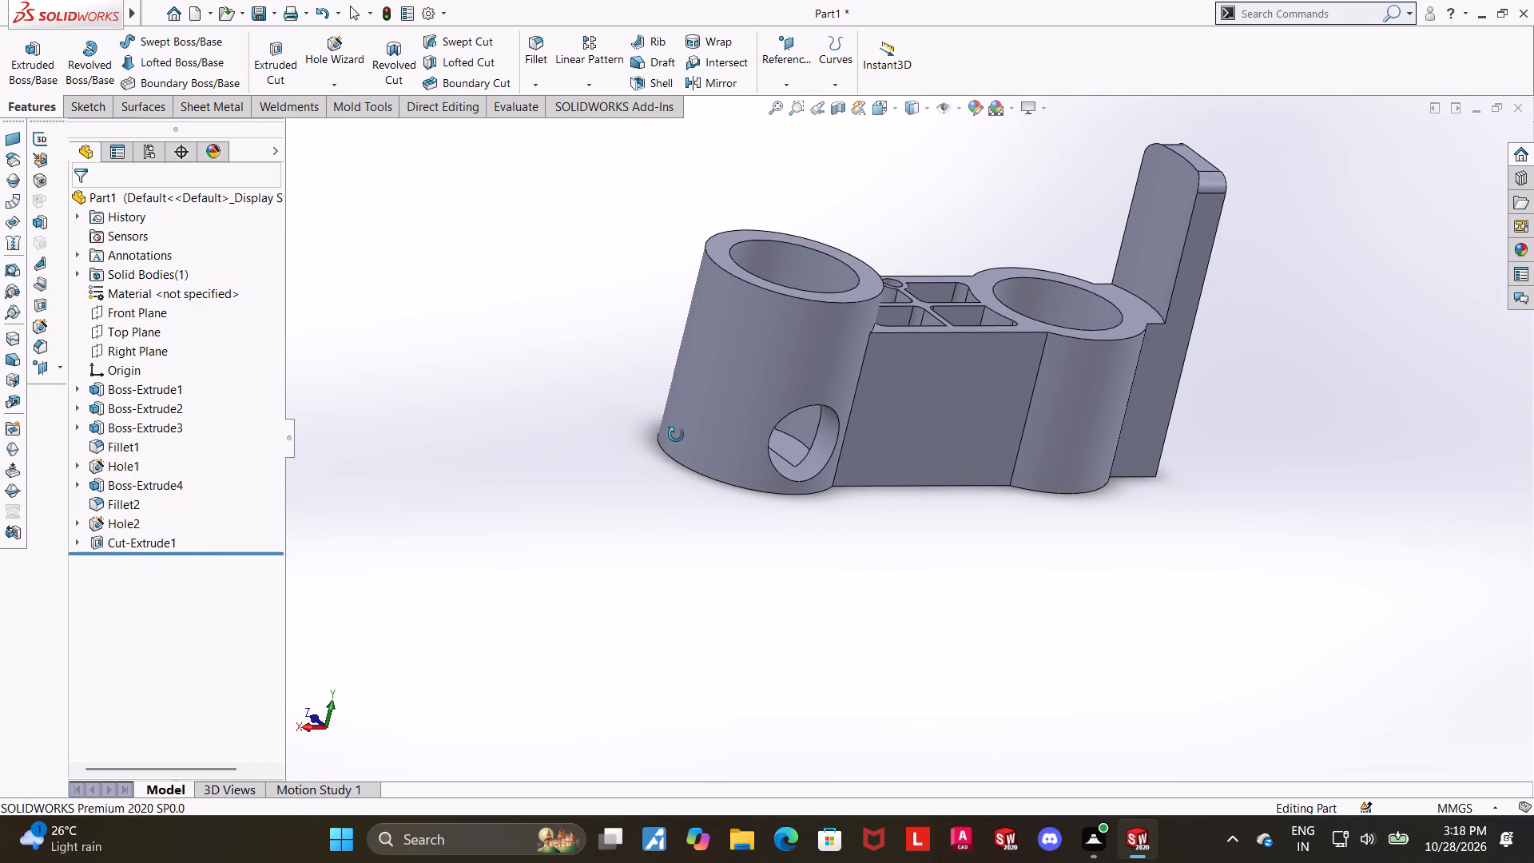
middle_drag(676, 435, 682, 443)
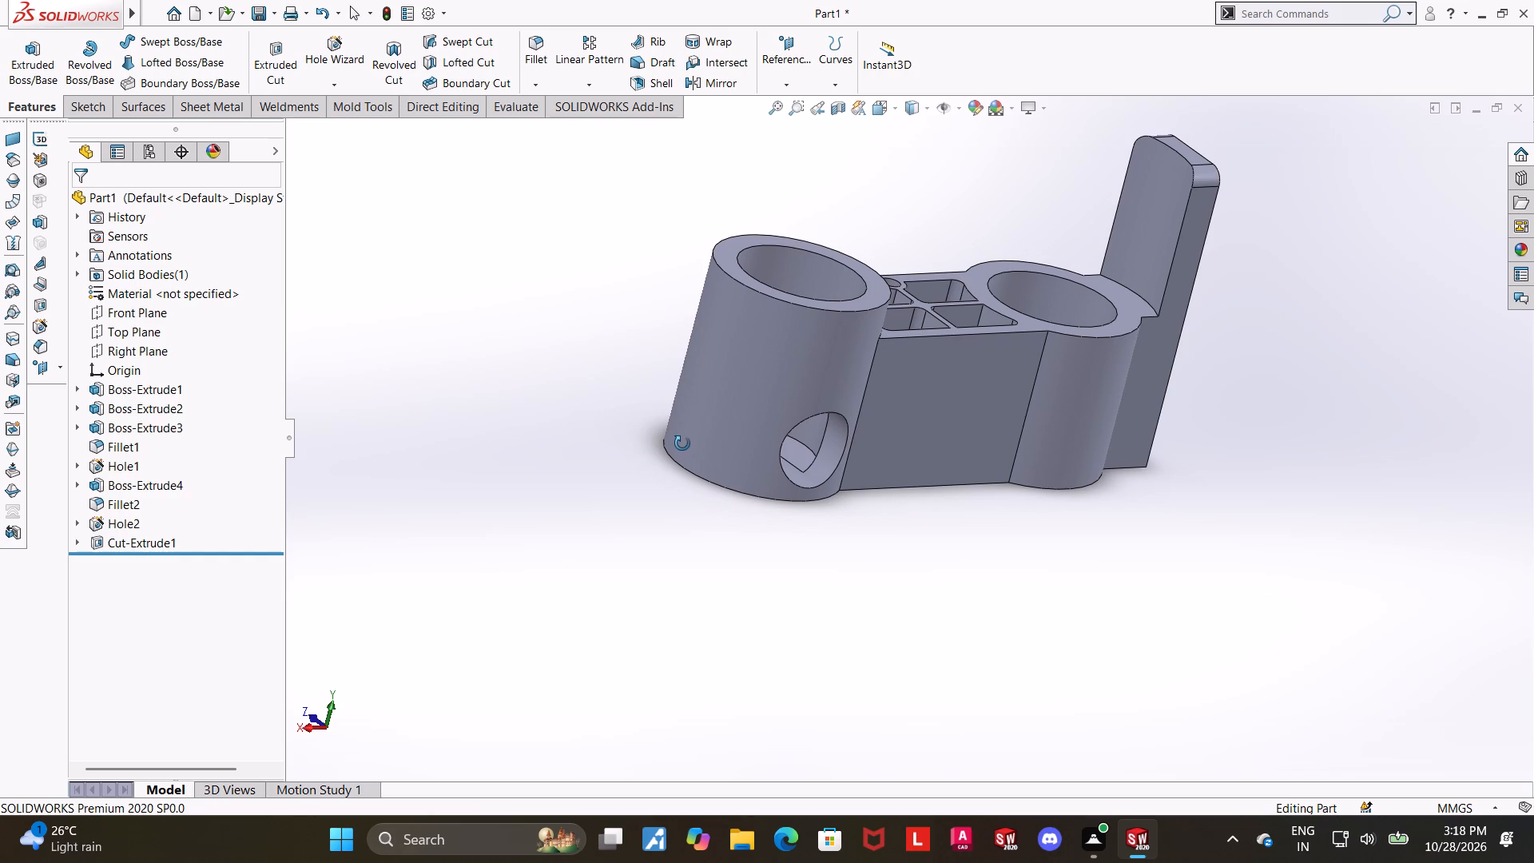
middle_drag(682, 443, 677, 408)
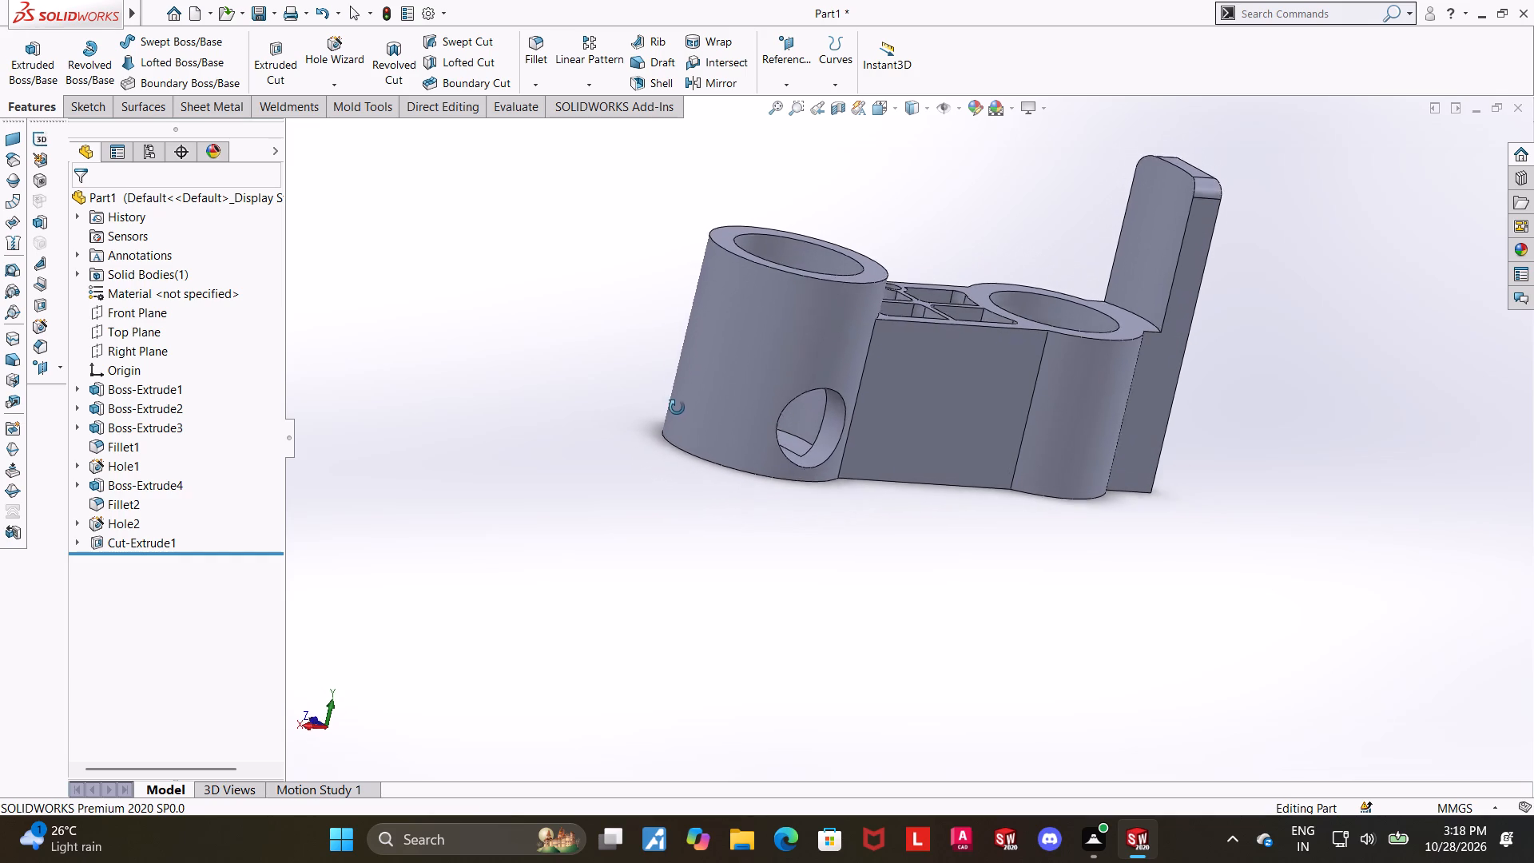
middle_drag(677, 408, 680, 589)
middle_drag(1058, 404, 1049, 469)
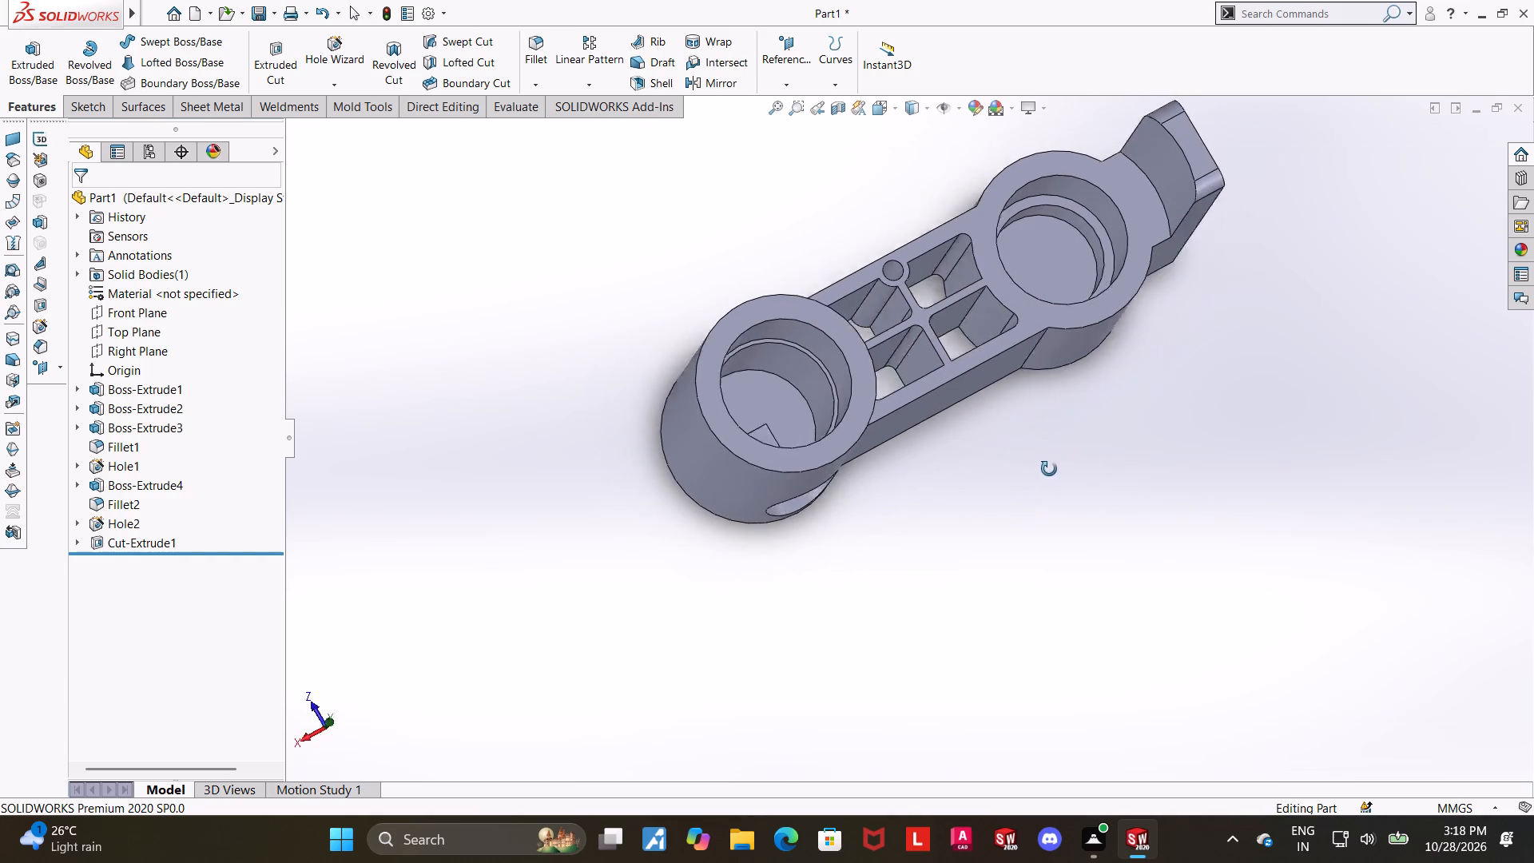
middle_drag(1049, 469, 1034, 437)
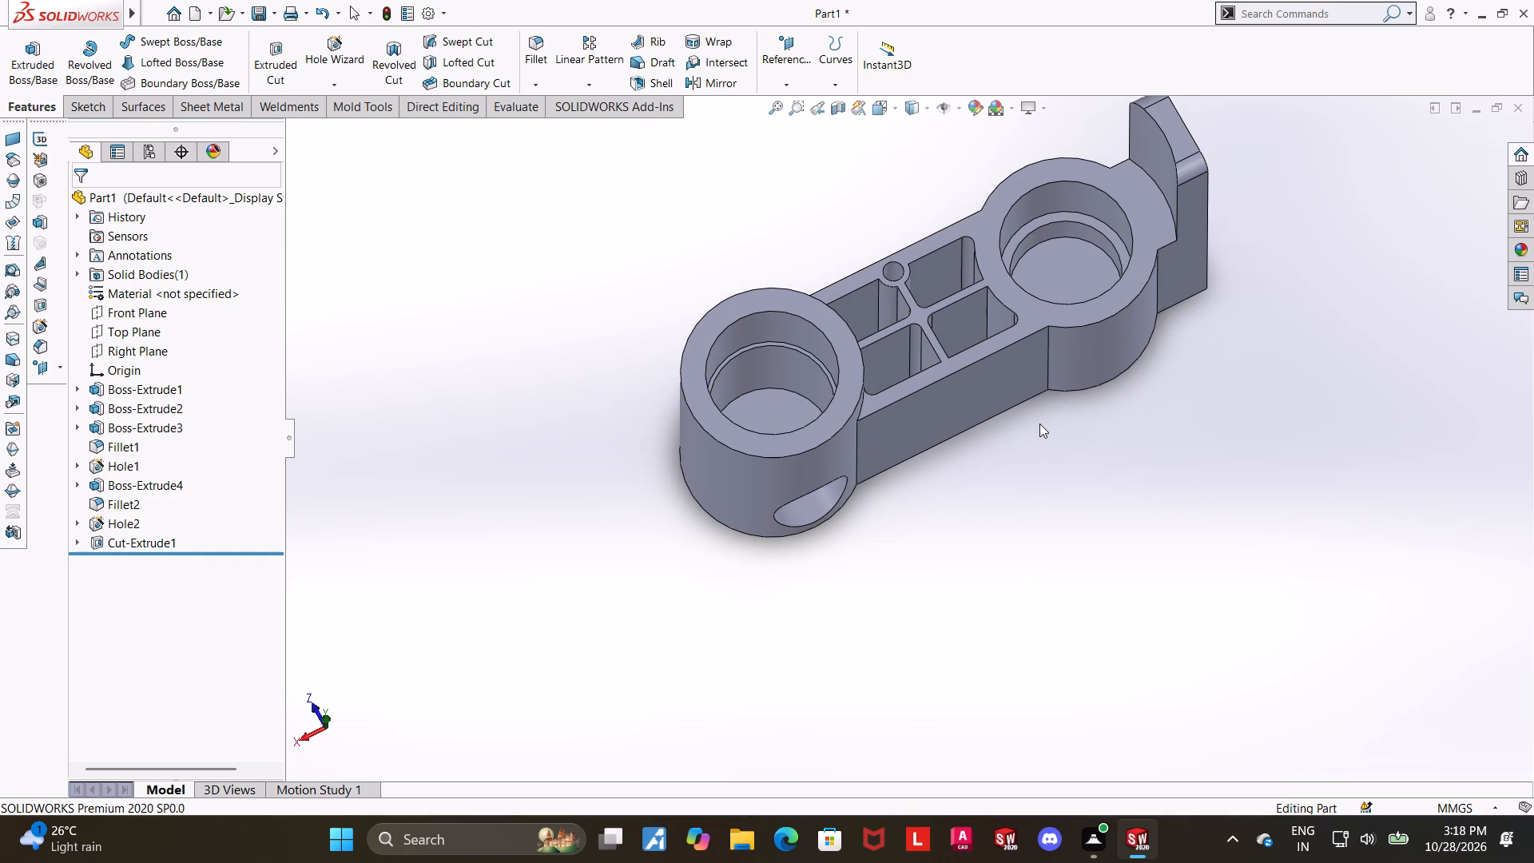
scroll(1039, 413, up, 4)
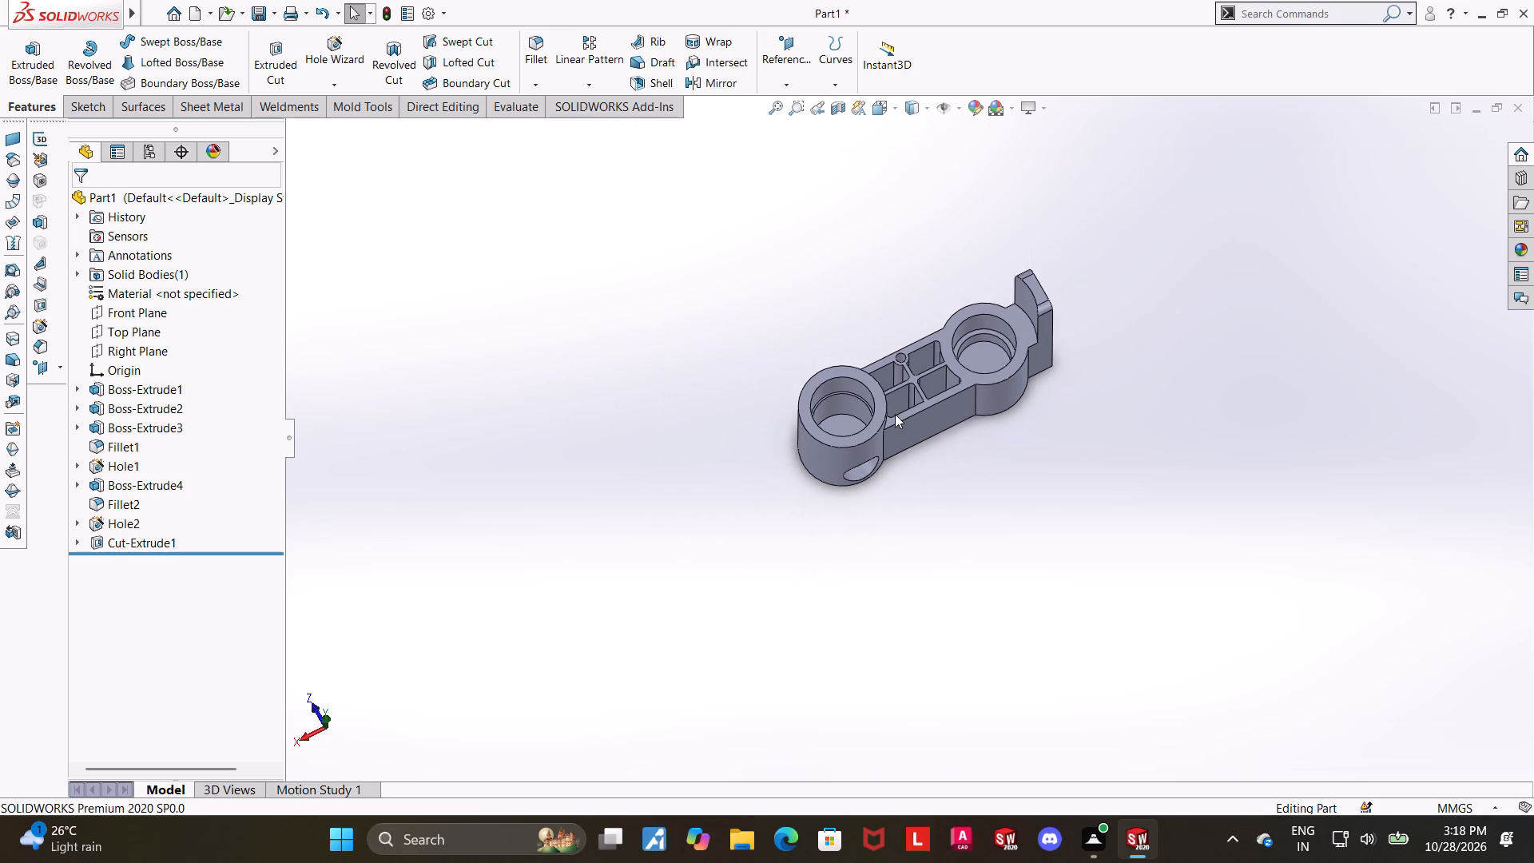
middle_drag(874, 490, 1018, 364)
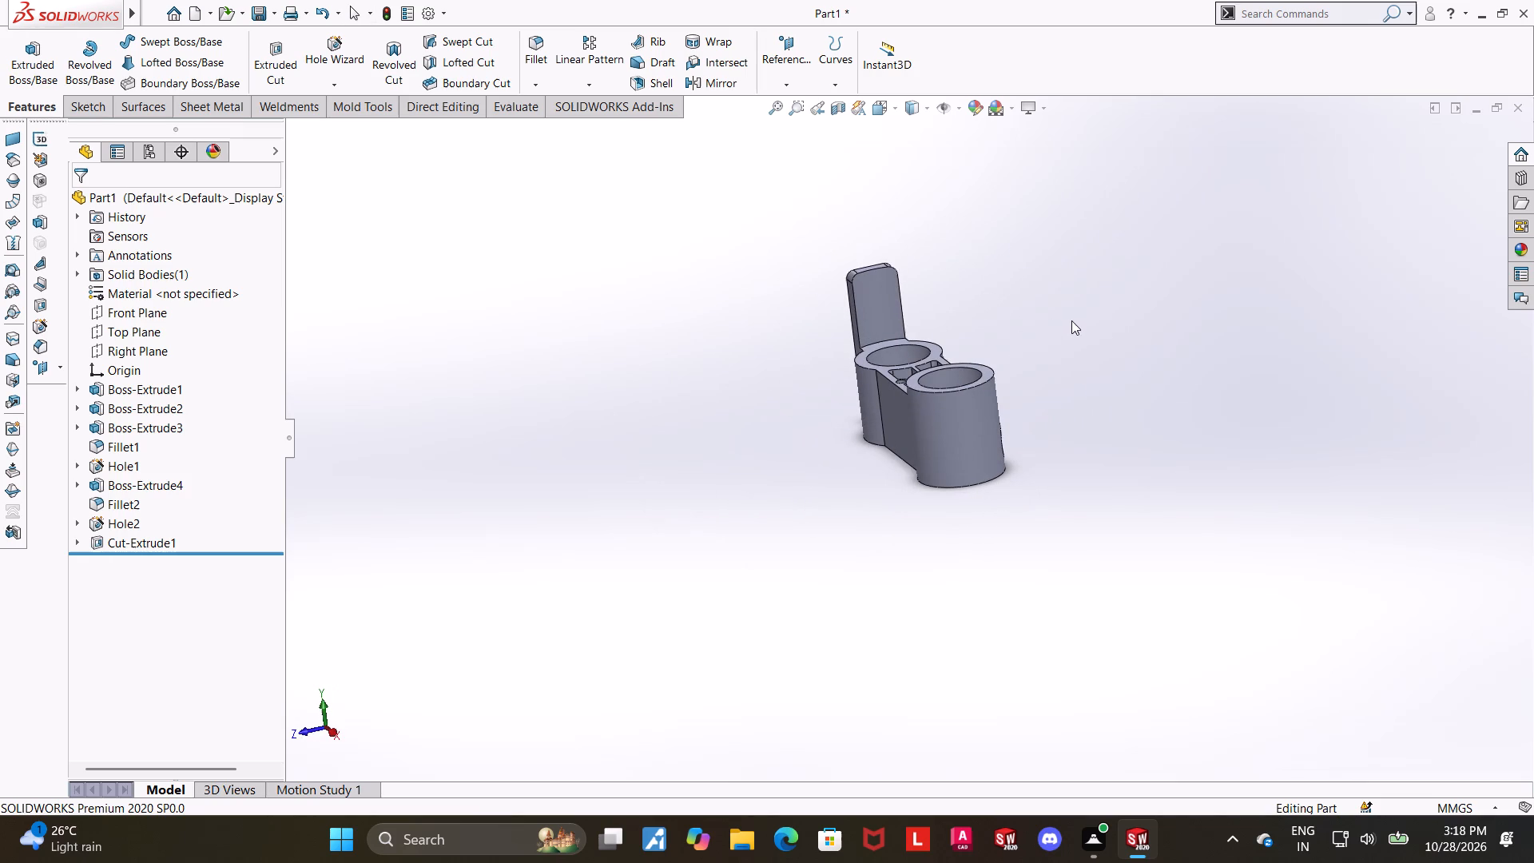
scroll(1073, 320, up, 2)
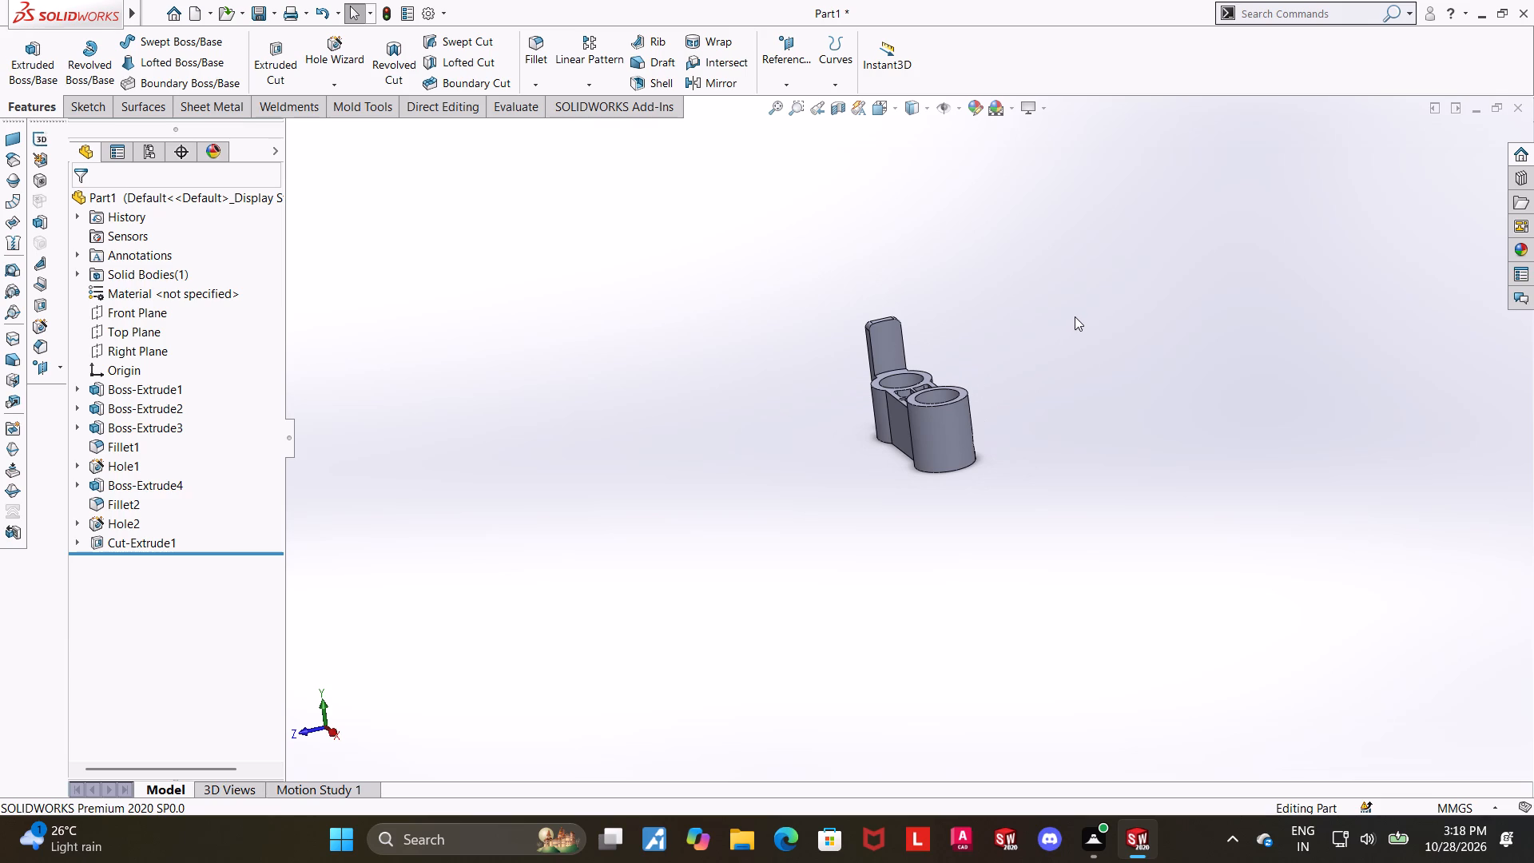
scroll(985, 328, up, 2)
scroll(1050, 309, down, 1)
middle_drag(1051, 309, 1072, 311)
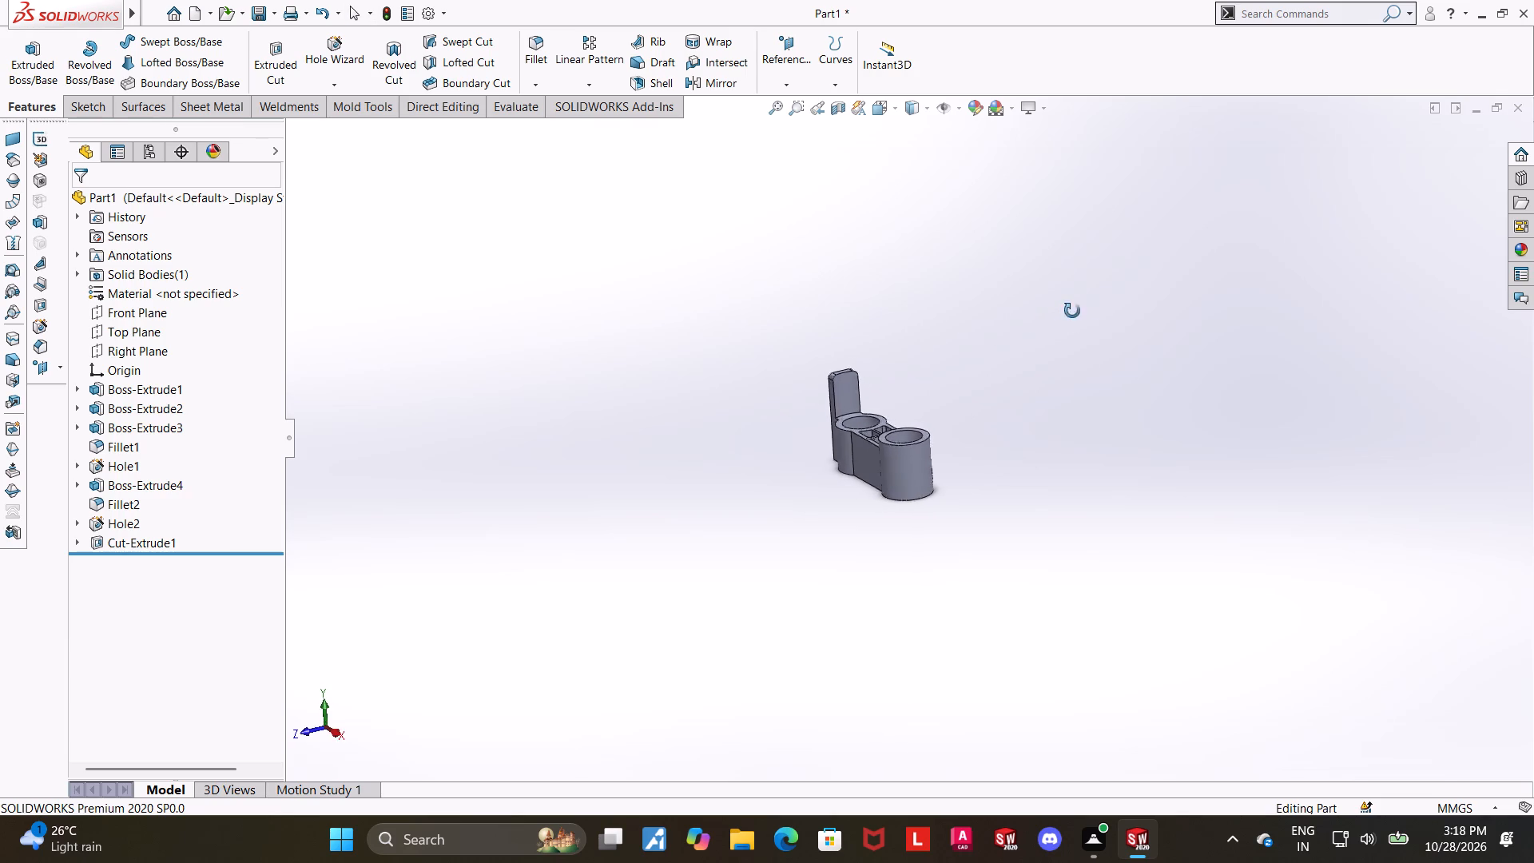
middle_drag(1072, 311, 1192, 400)
scroll(960, 447, down, 4)
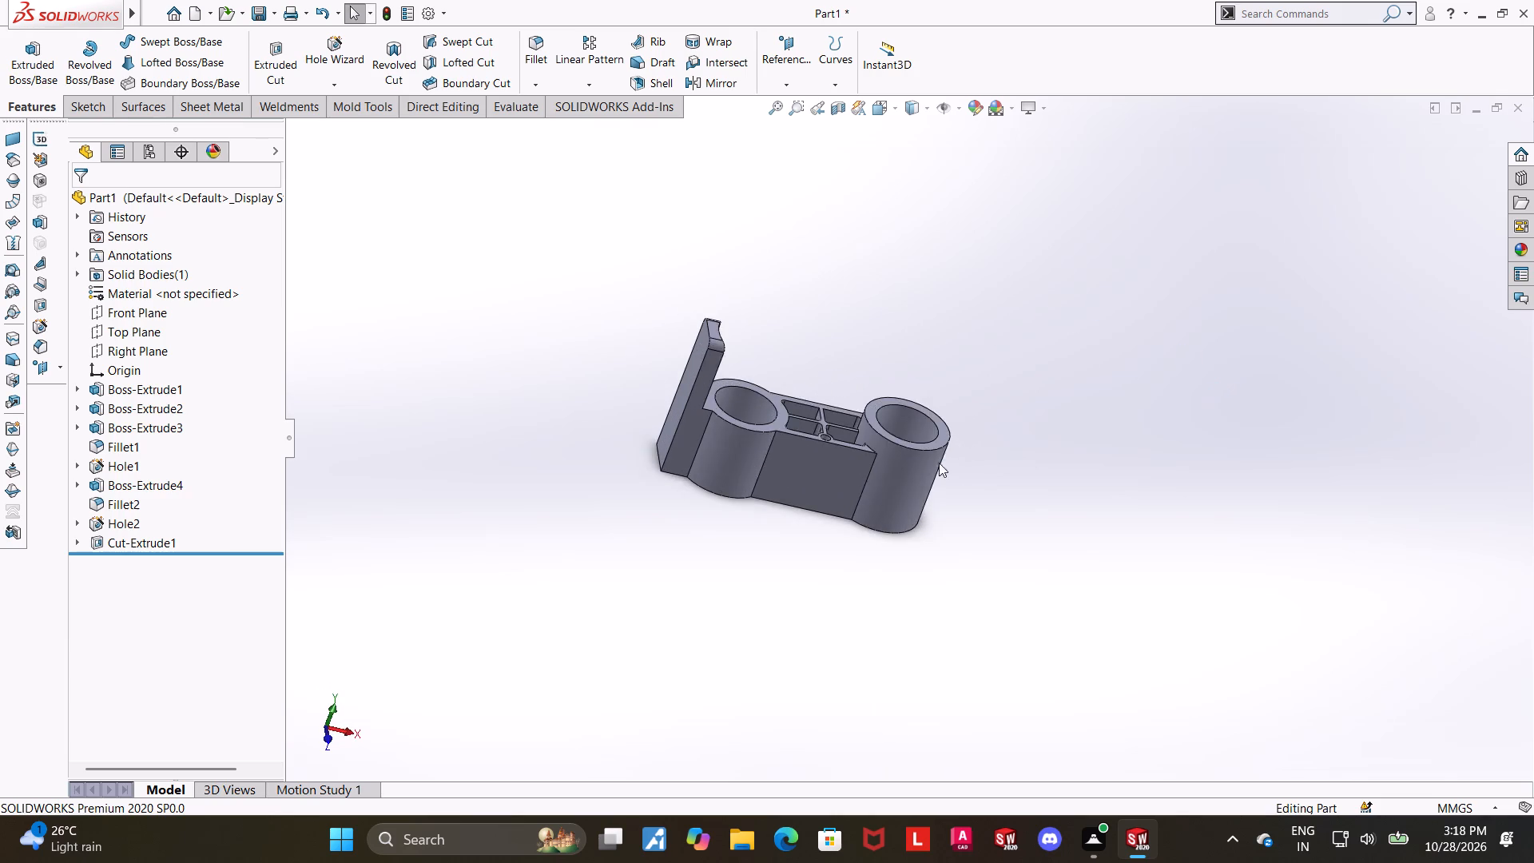
middle_drag(937, 465, 890, 471)
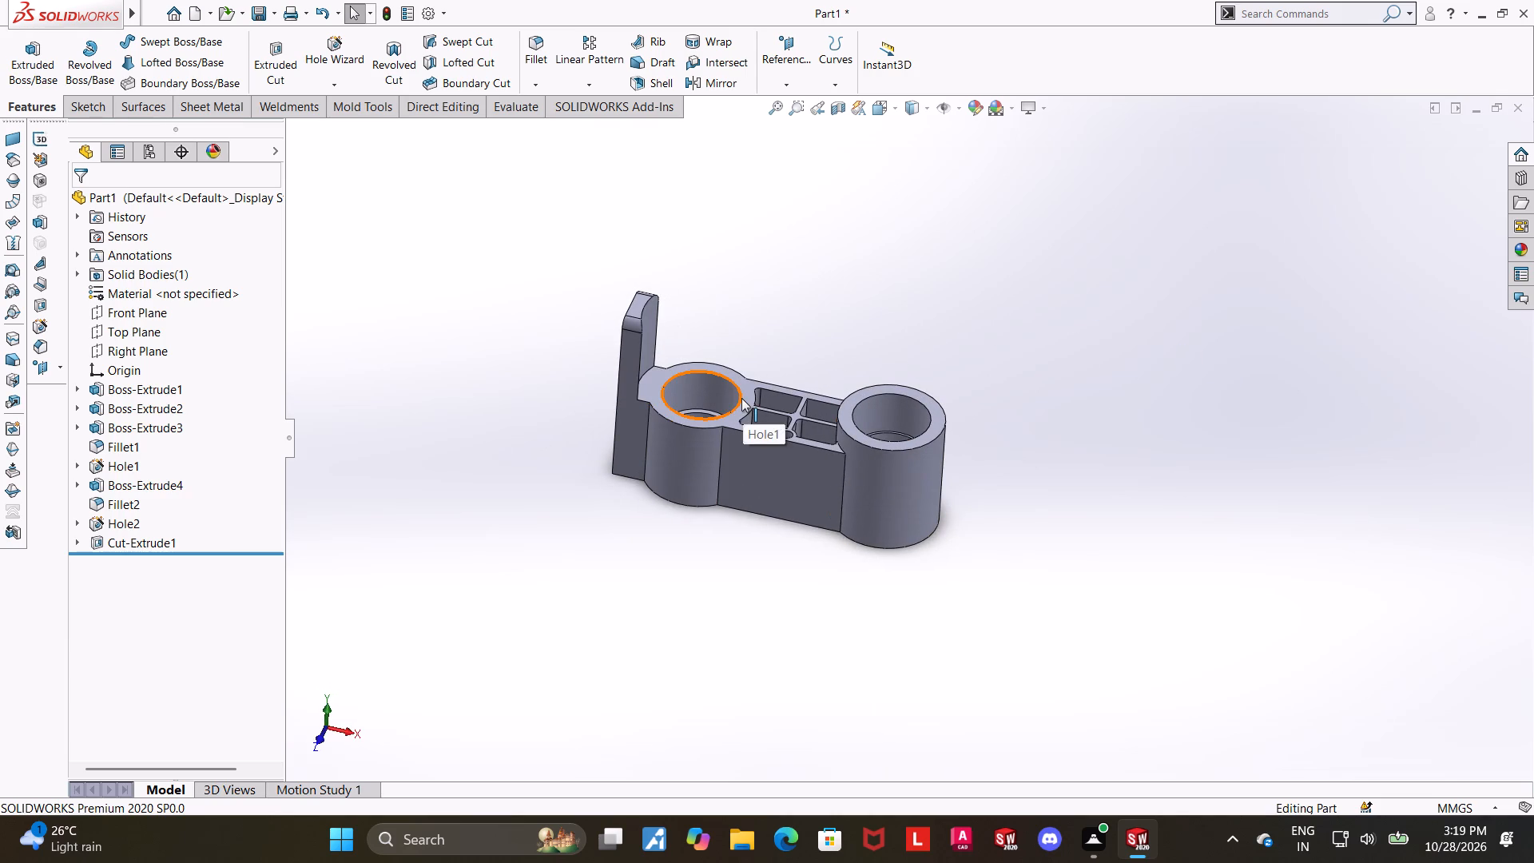
scroll(741, 398, down, 1)
middle_drag(739, 398, 741, 401)
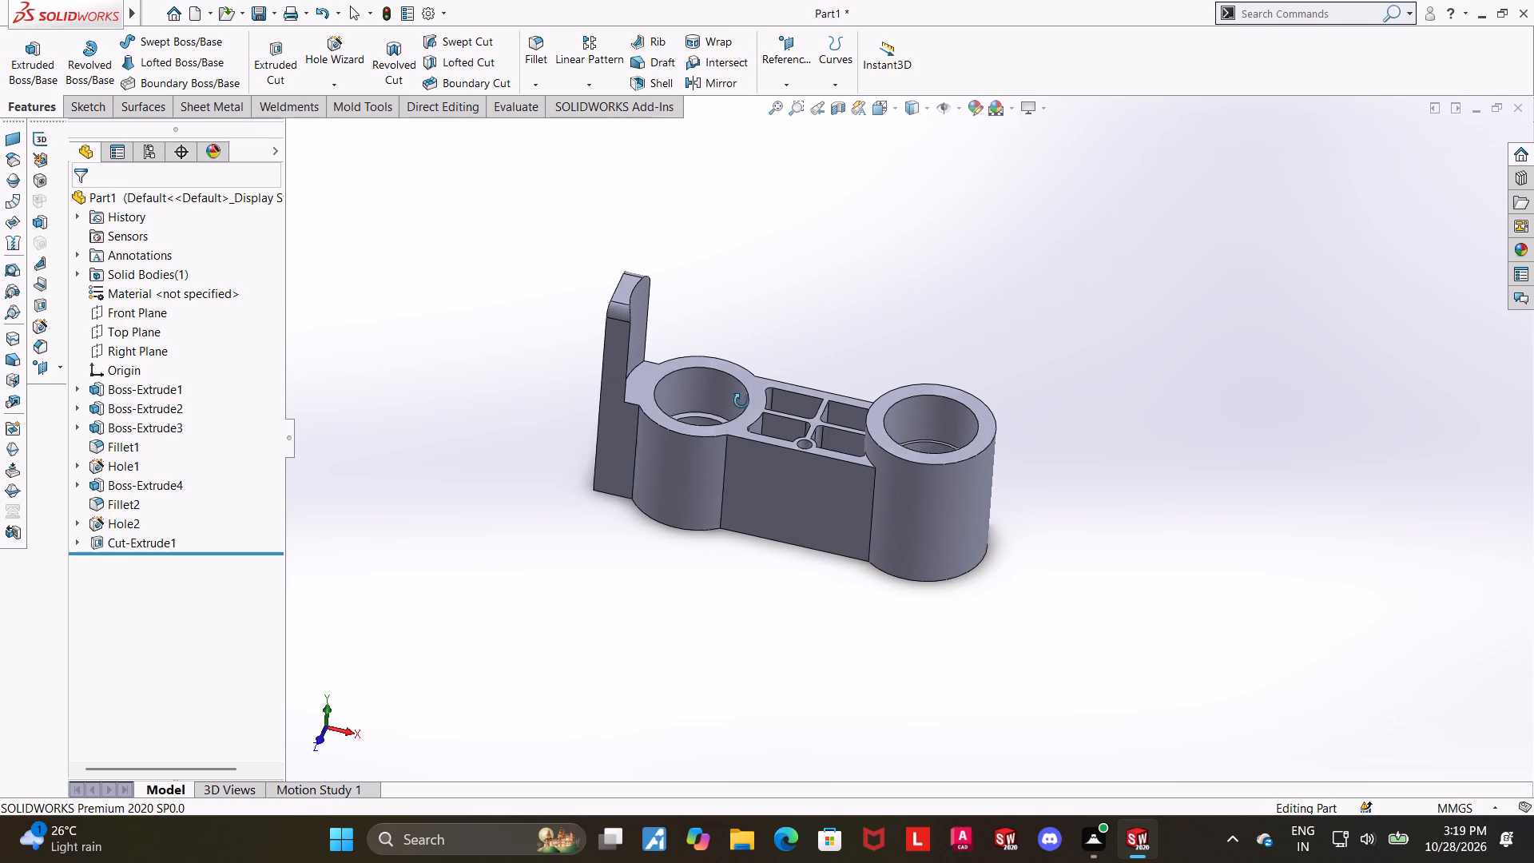
middle_drag(741, 401, 745, 400)
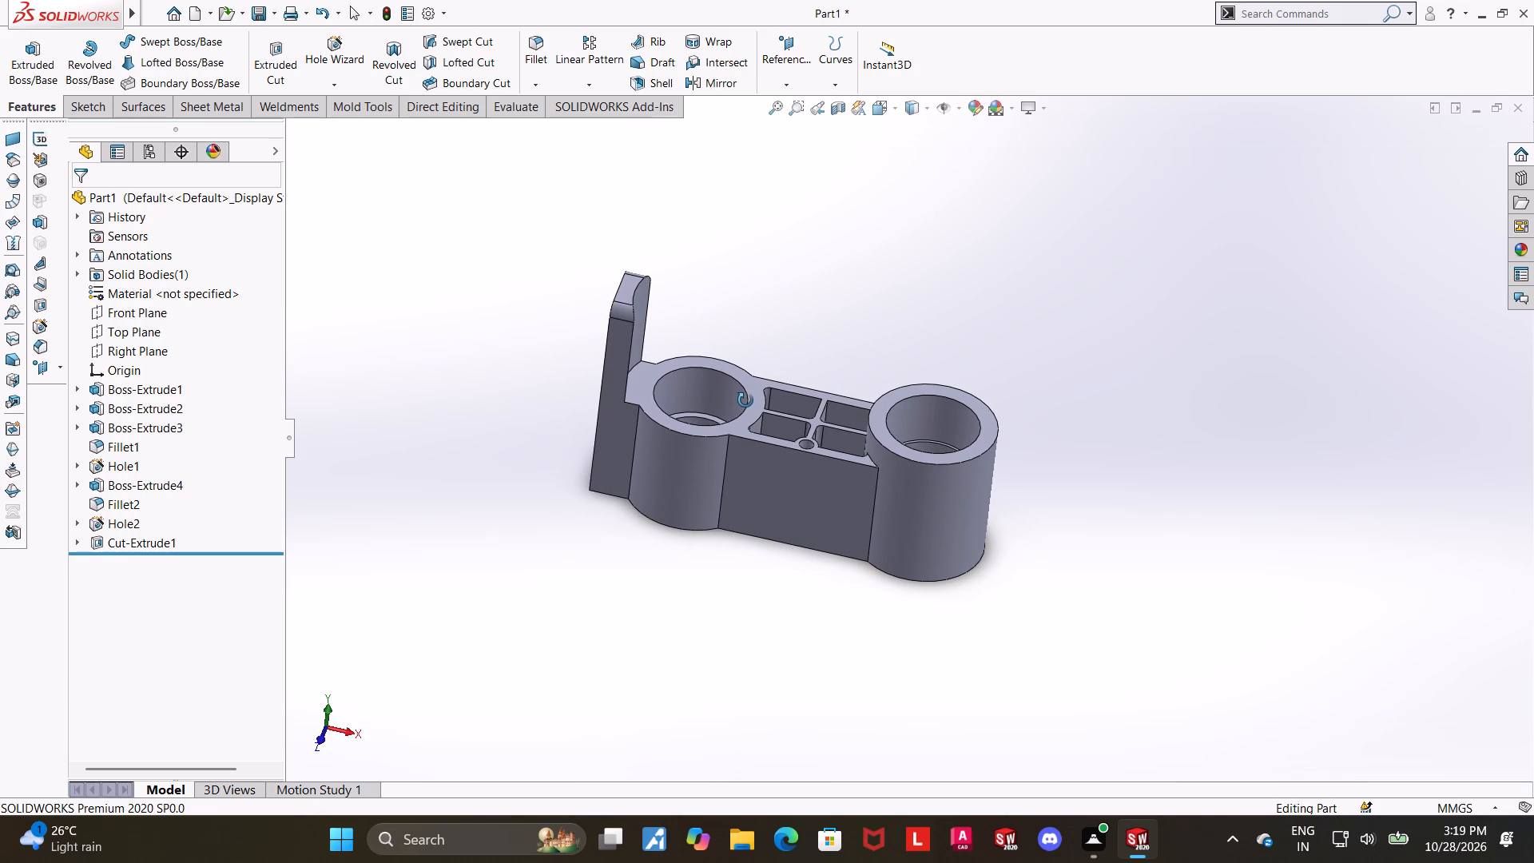
Examine the taller boss's side cut, its bore and the ribbed walls from several directions.
middle_drag(745, 400, 590, 491)
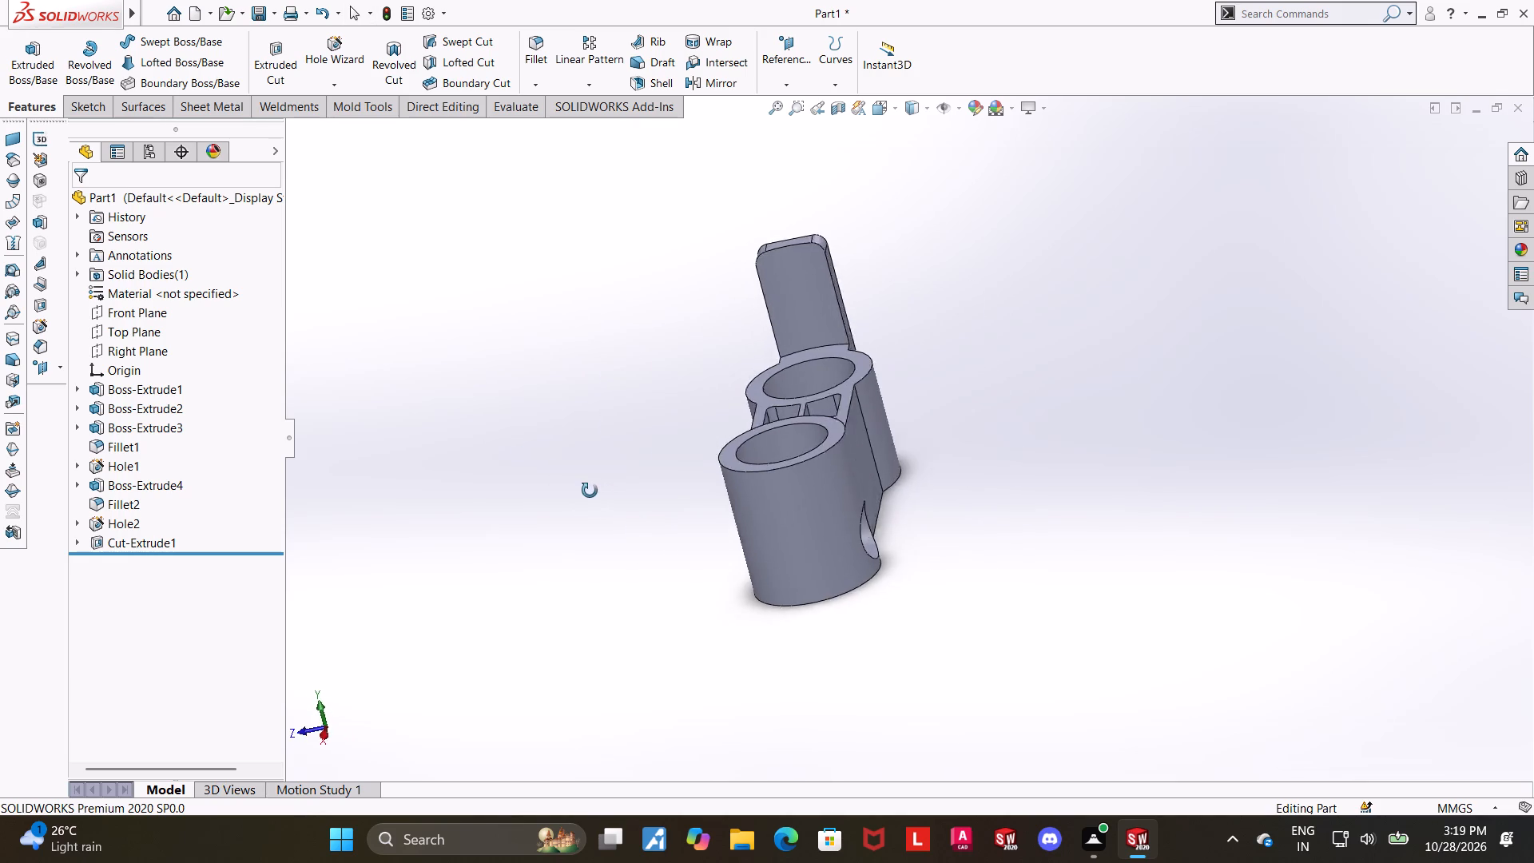
middle_drag(590, 491, 602, 503)
scroll(731, 484, down, 4)
middle_drag(936, 475, 911, 597)
scroll(911, 592, up, 5)
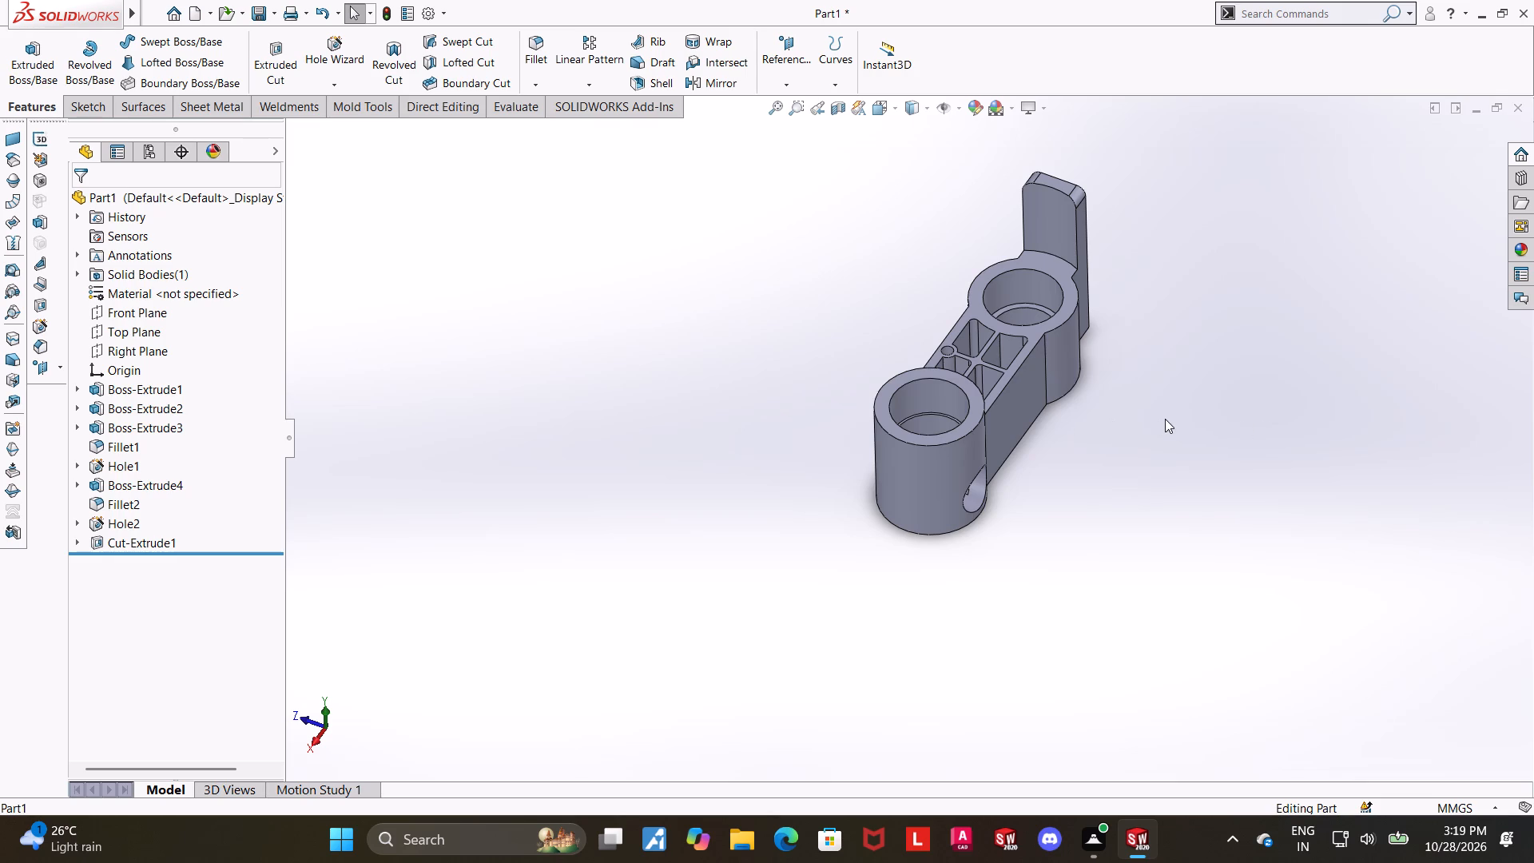
scroll(1154, 427, up, 1)
middle_drag(995, 433, 913, 344)
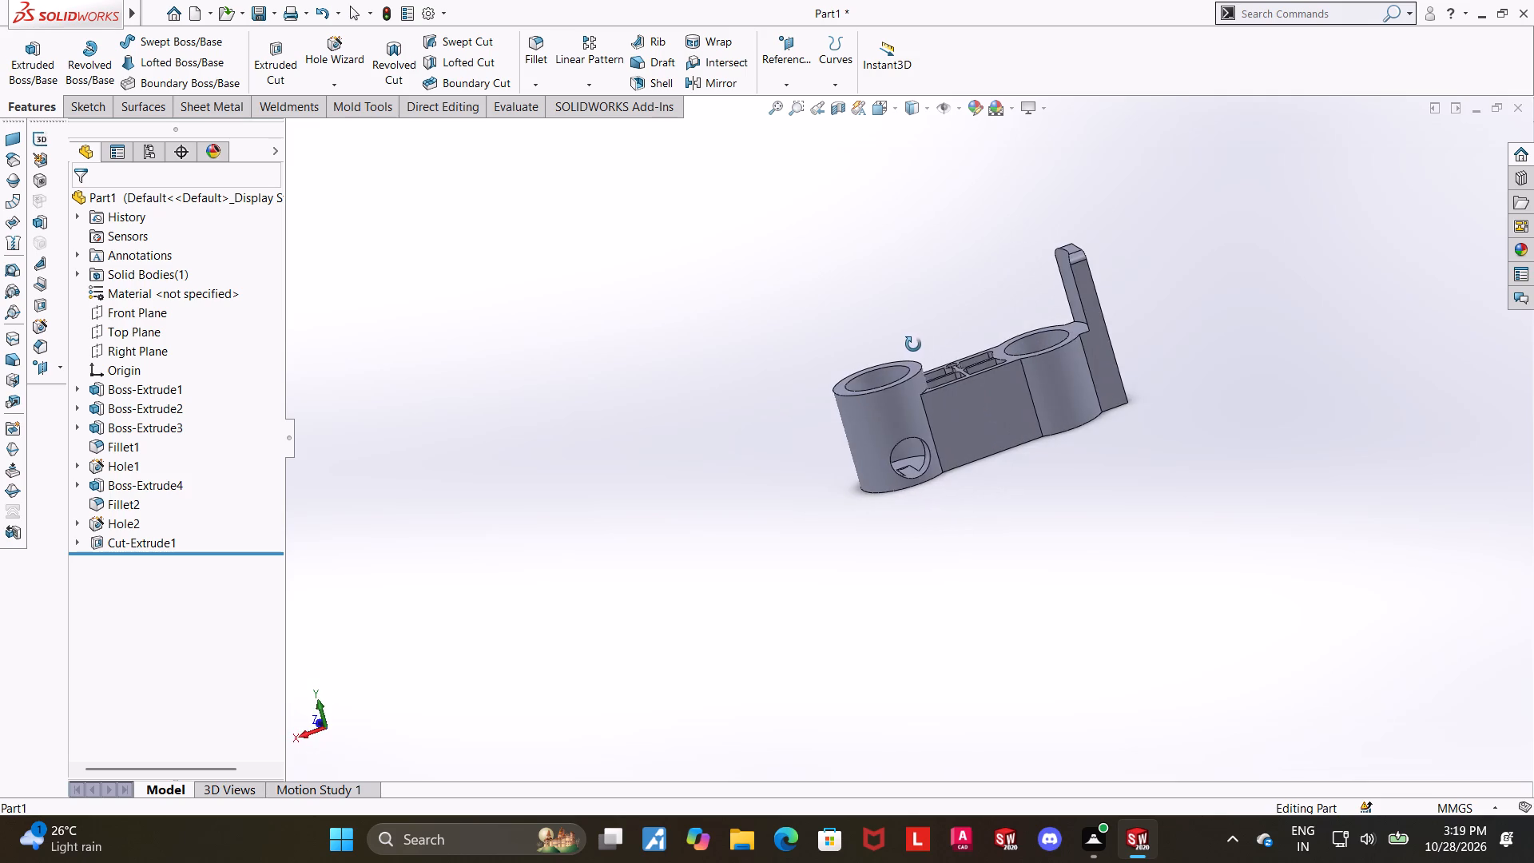
middle_drag(913, 344, 919, 307)
scroll(932, 322, down, 2)
middle_drag(931, 324, 877, 335)
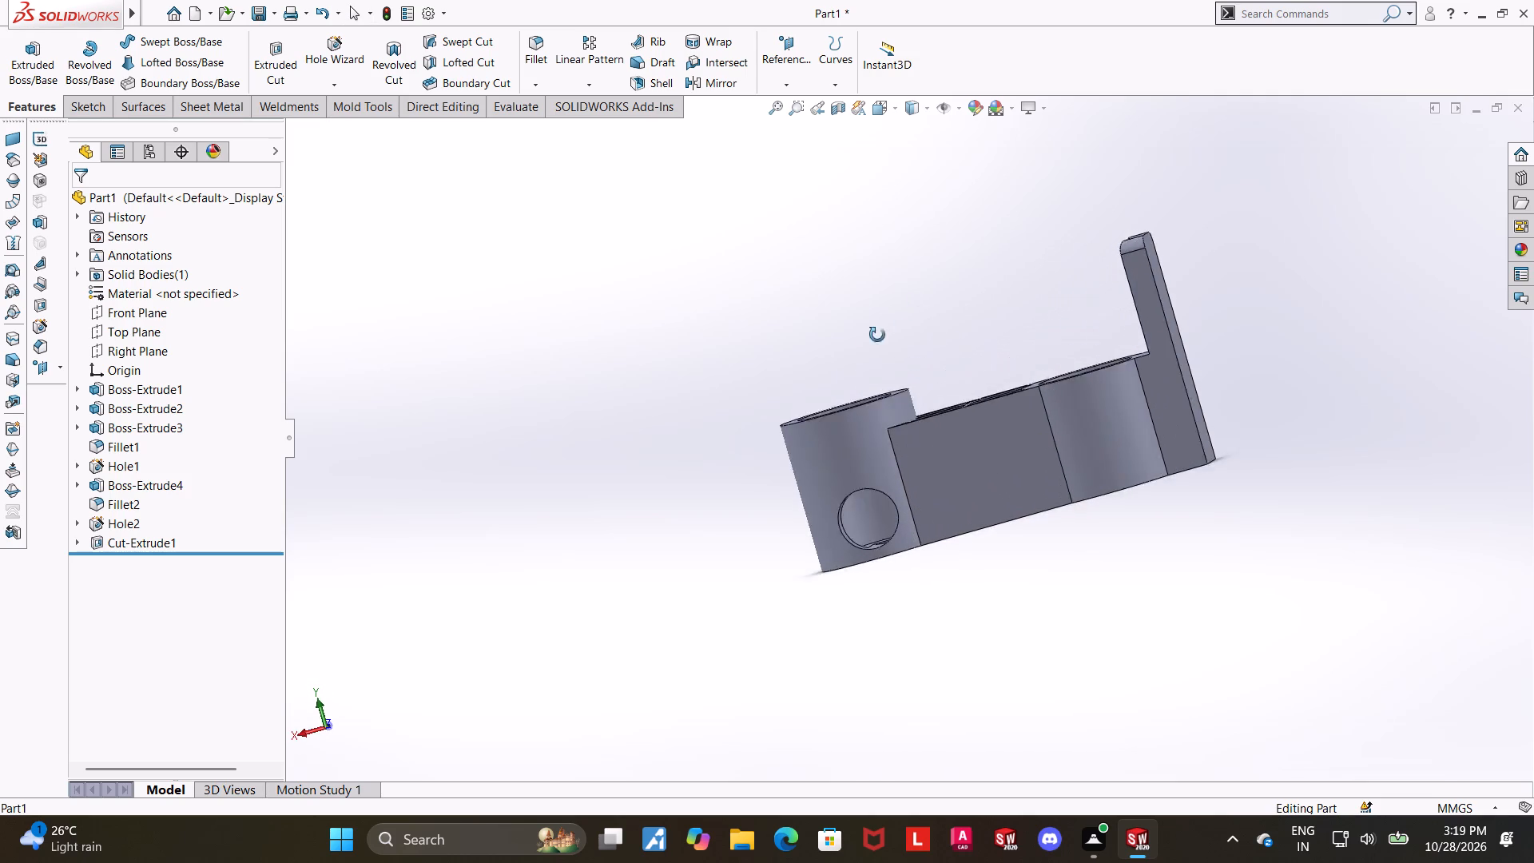
middle_drag(877, 335, 892, 361)
middle_drag(881, 347, 936, 371)
scroll(935, 443, down, 3)
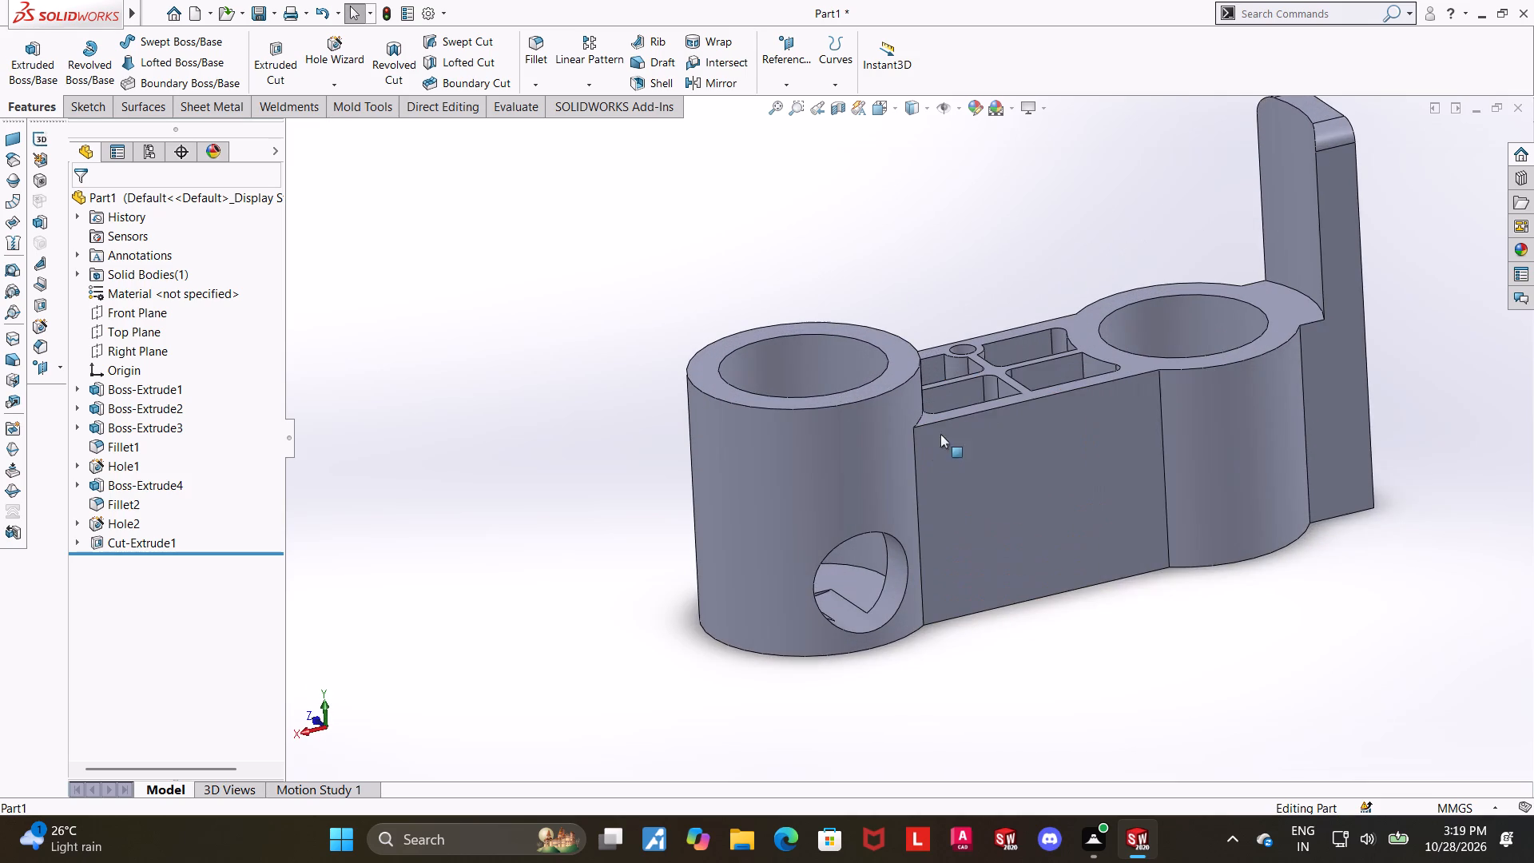
scroll(923, 376, down, 1)
middle_drag(931, 389, 908, 454)
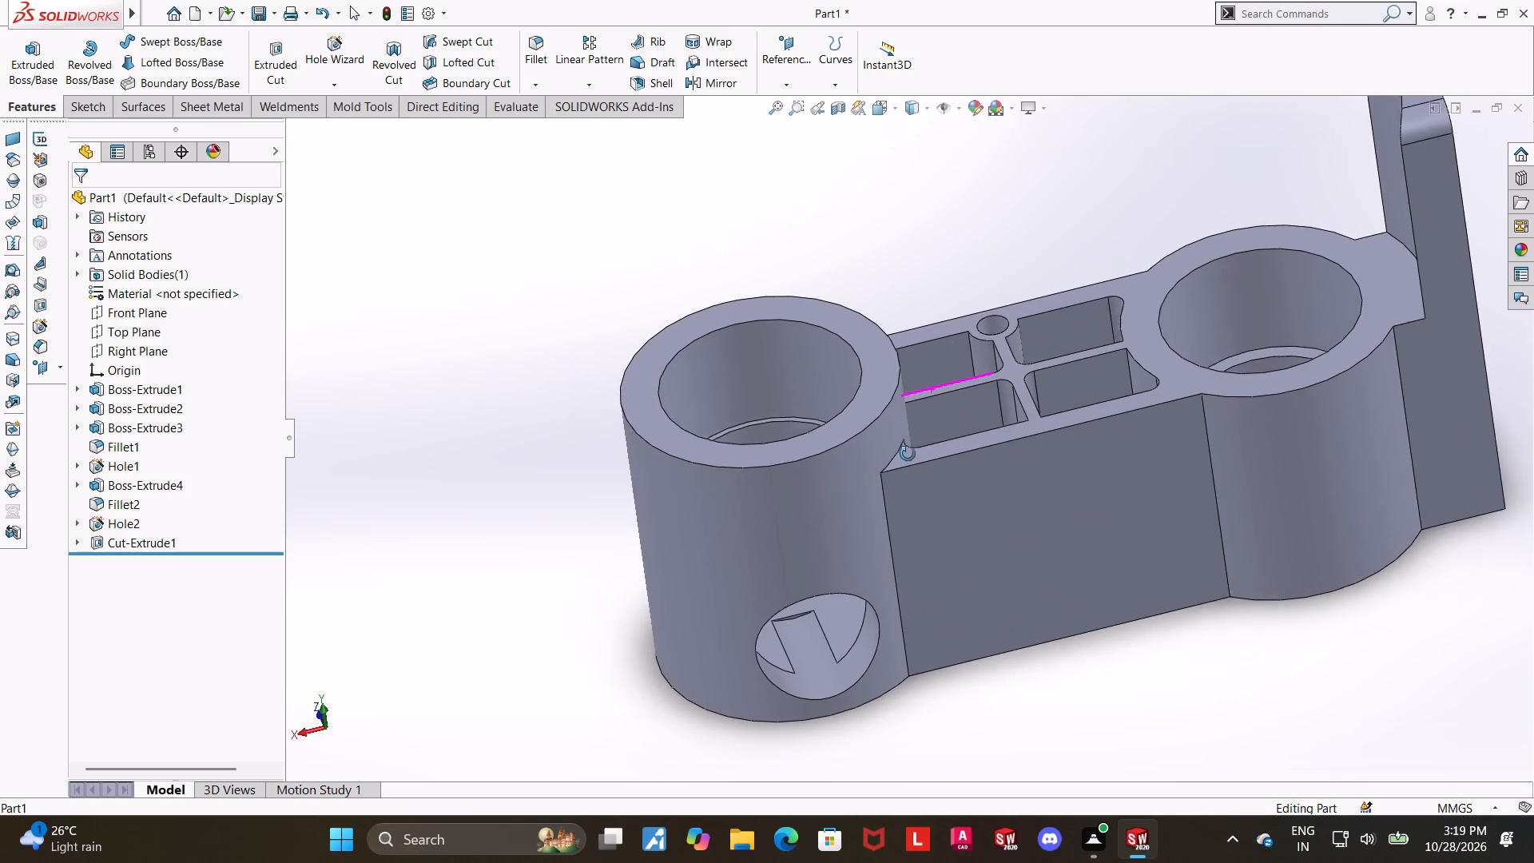
middle_drag(908, 454, 915, 450)
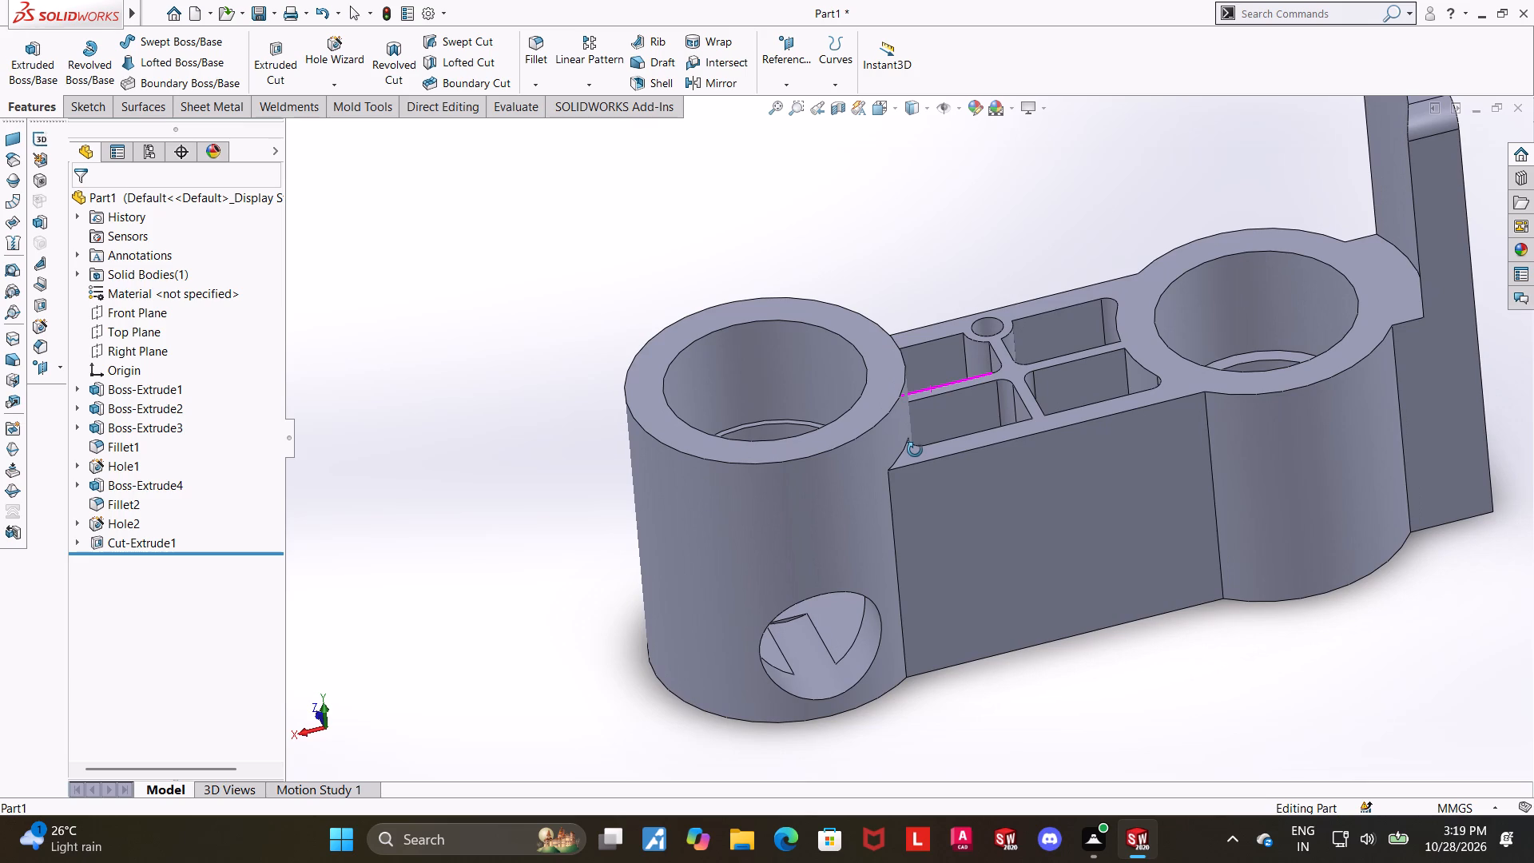
middle_drag(915, 450, 916, 444)
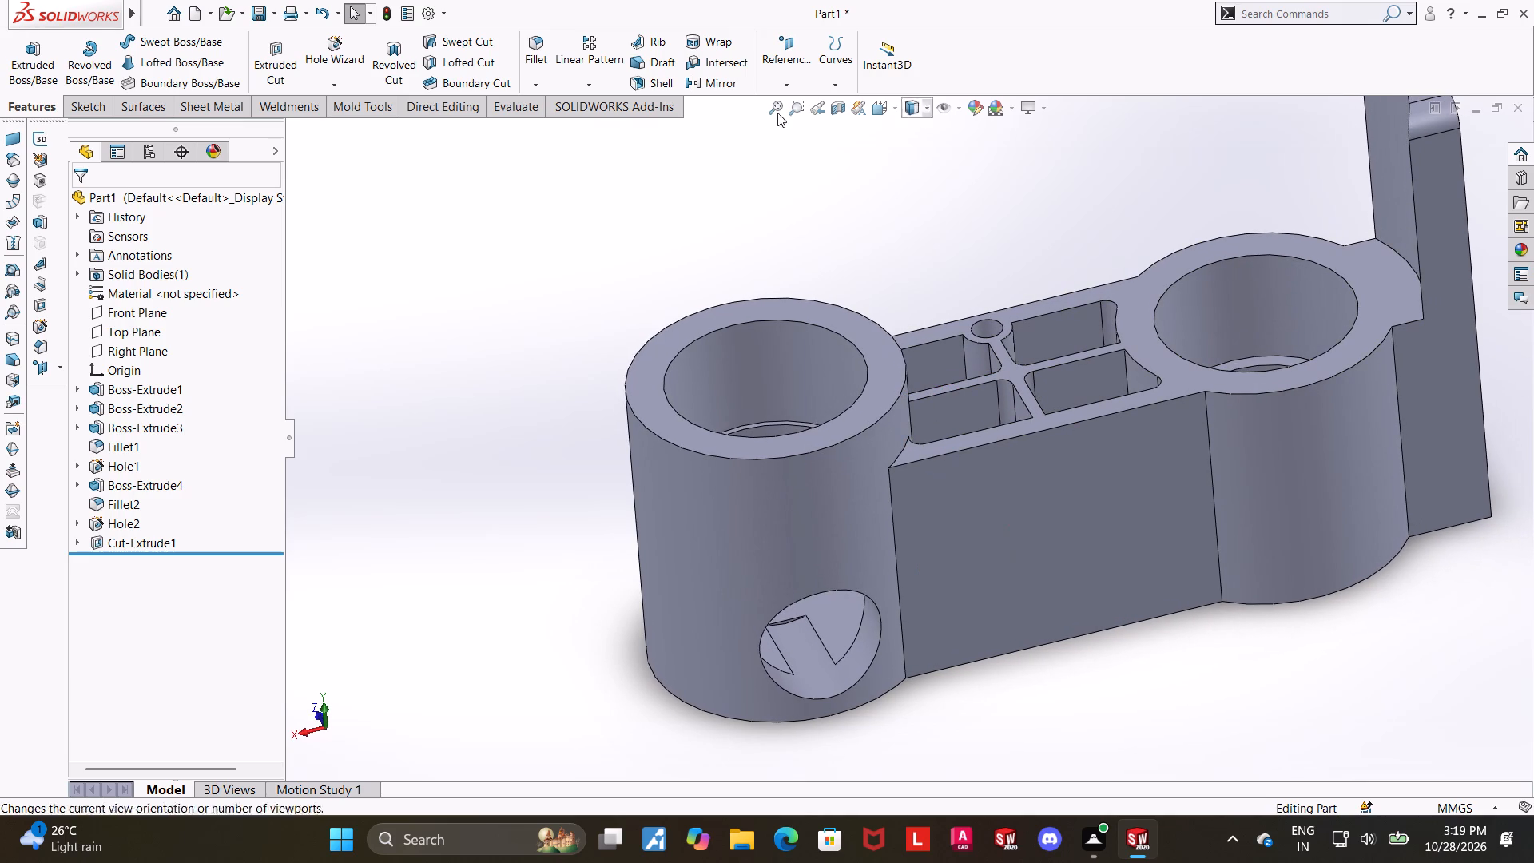
Create a reference plane parallel to the Front Plane, offset 22.5 mm with the offset direction flipped.
click(785, 87)
click(794, 101)
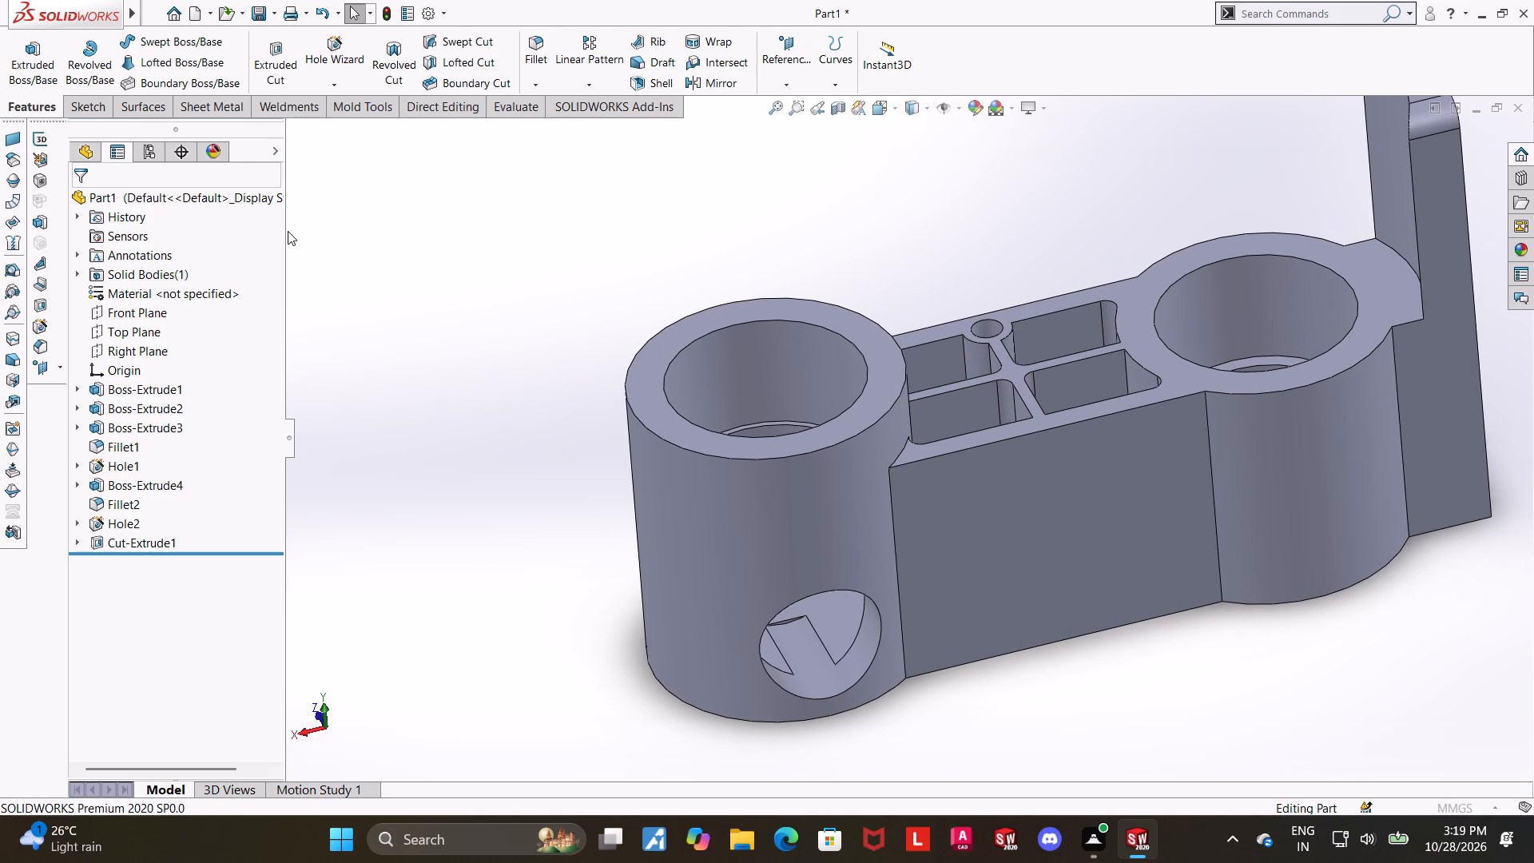
click(296, 133)
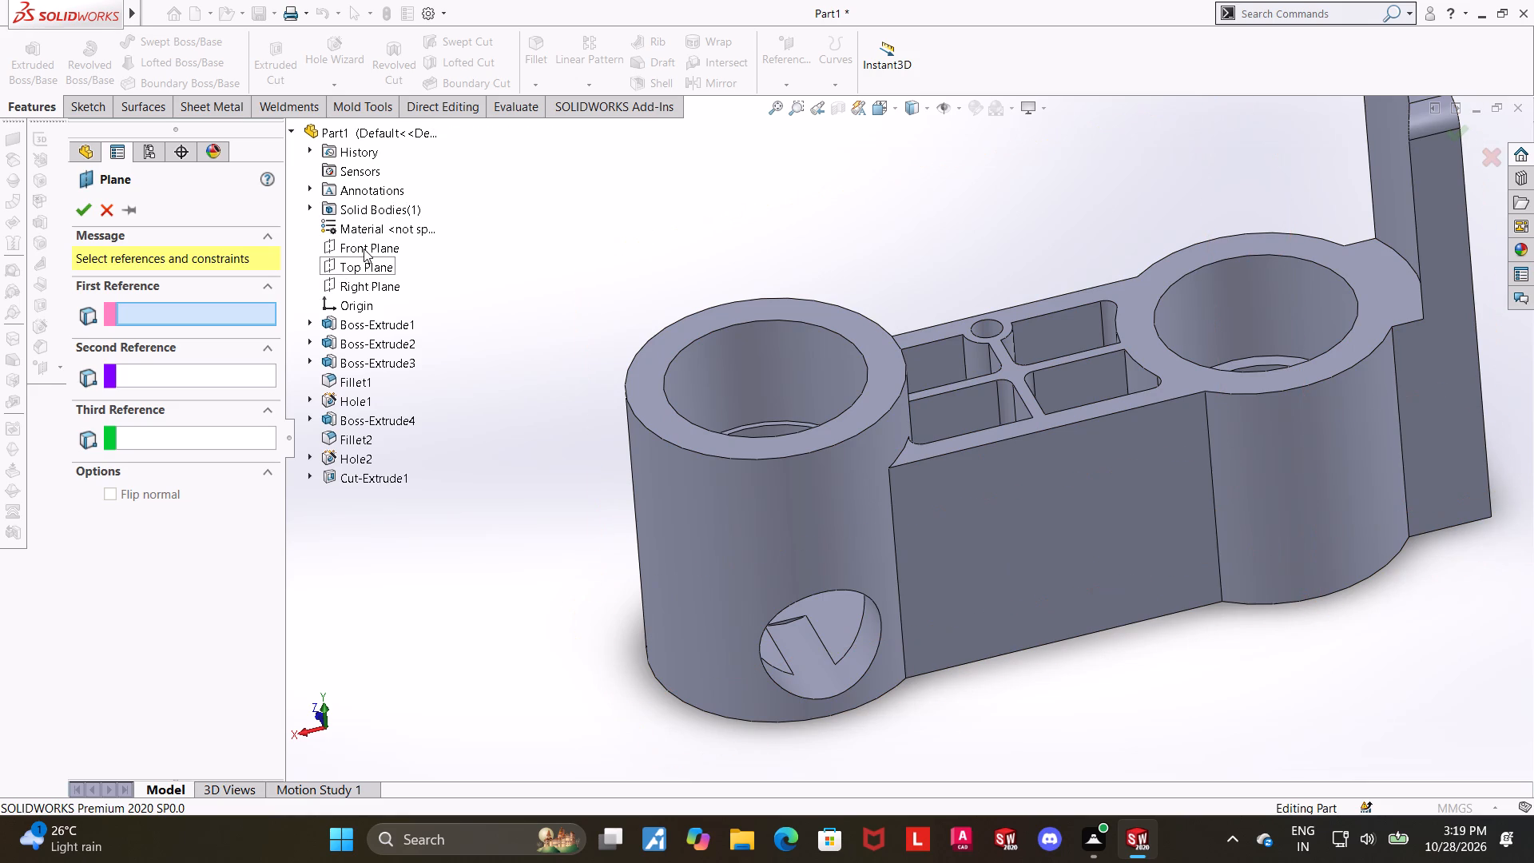
click(364, 249)
middle_drag(598, 307, 633, 324)
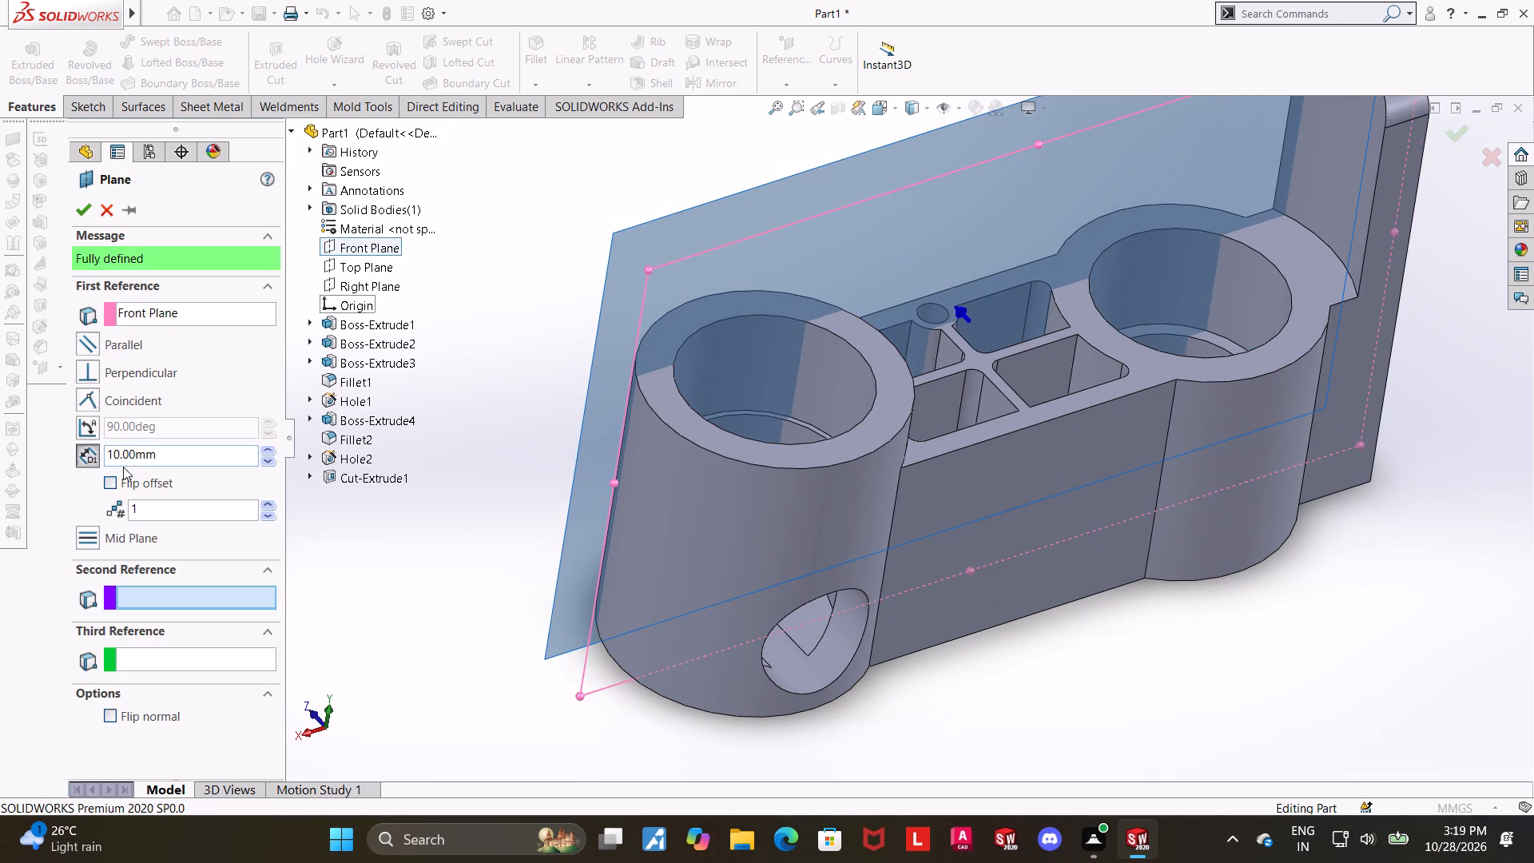
click(109, 482)
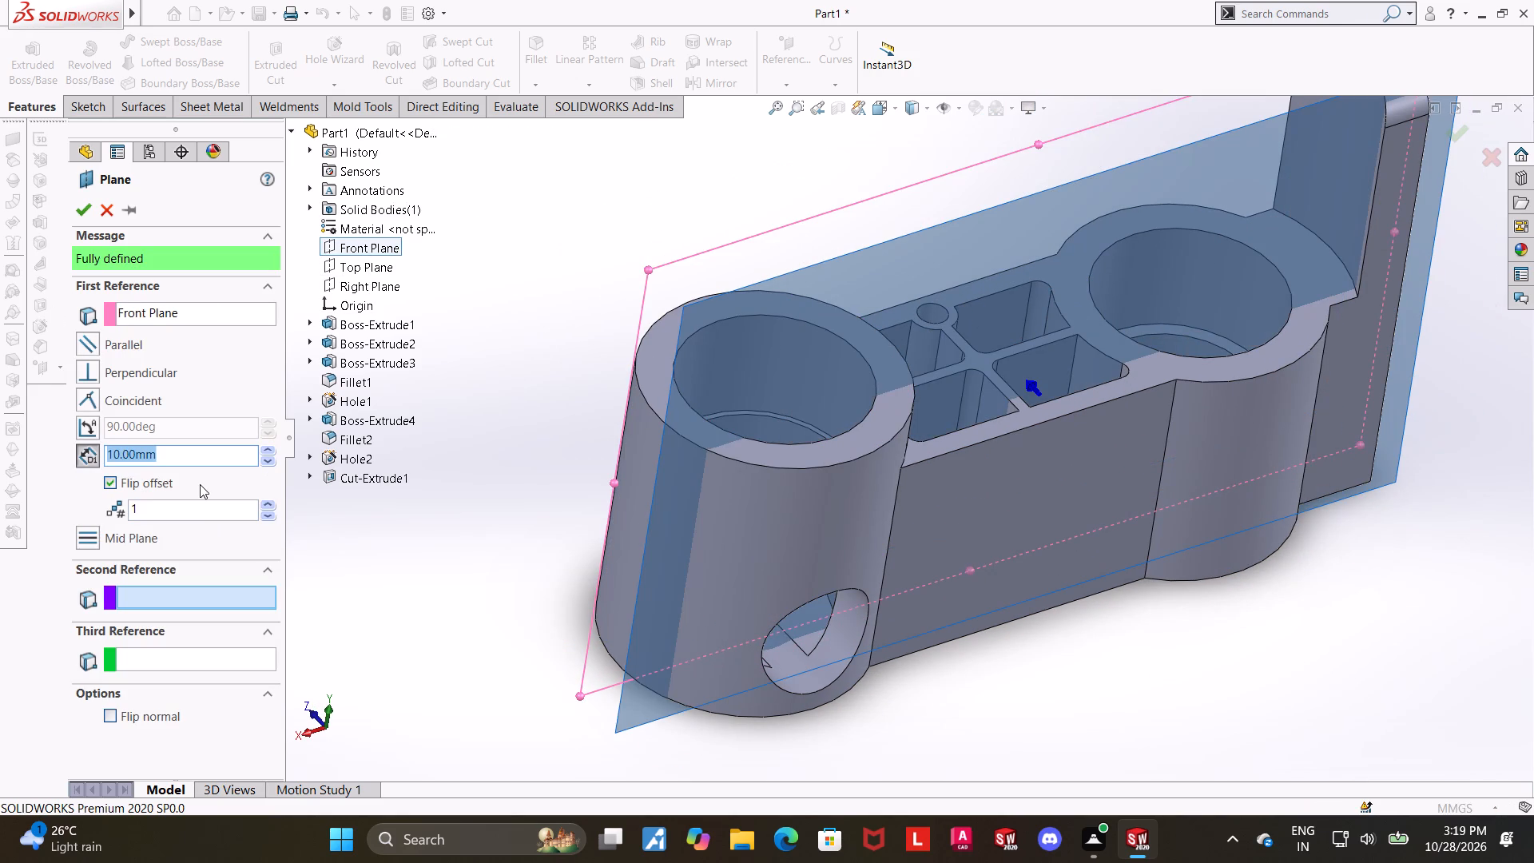
text(22)
text(.5)
key(Return)
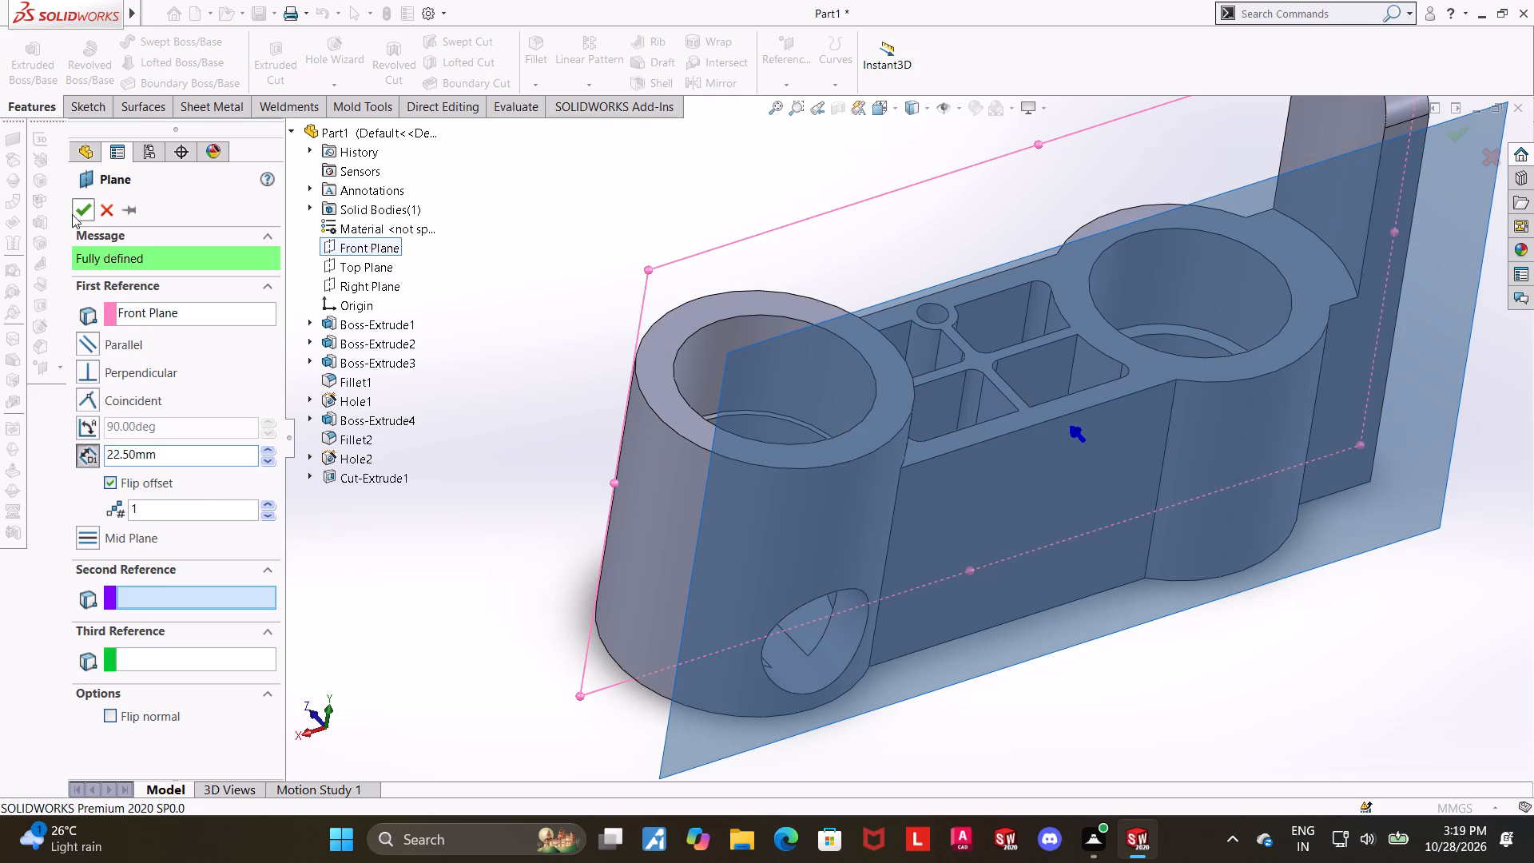
click(74, 212)
Start a new sketch on the offset plane in front of the taller boss's side hole.
click(692, 272)
middle_drag(717, 273, 641, 168)
click(798, 241)
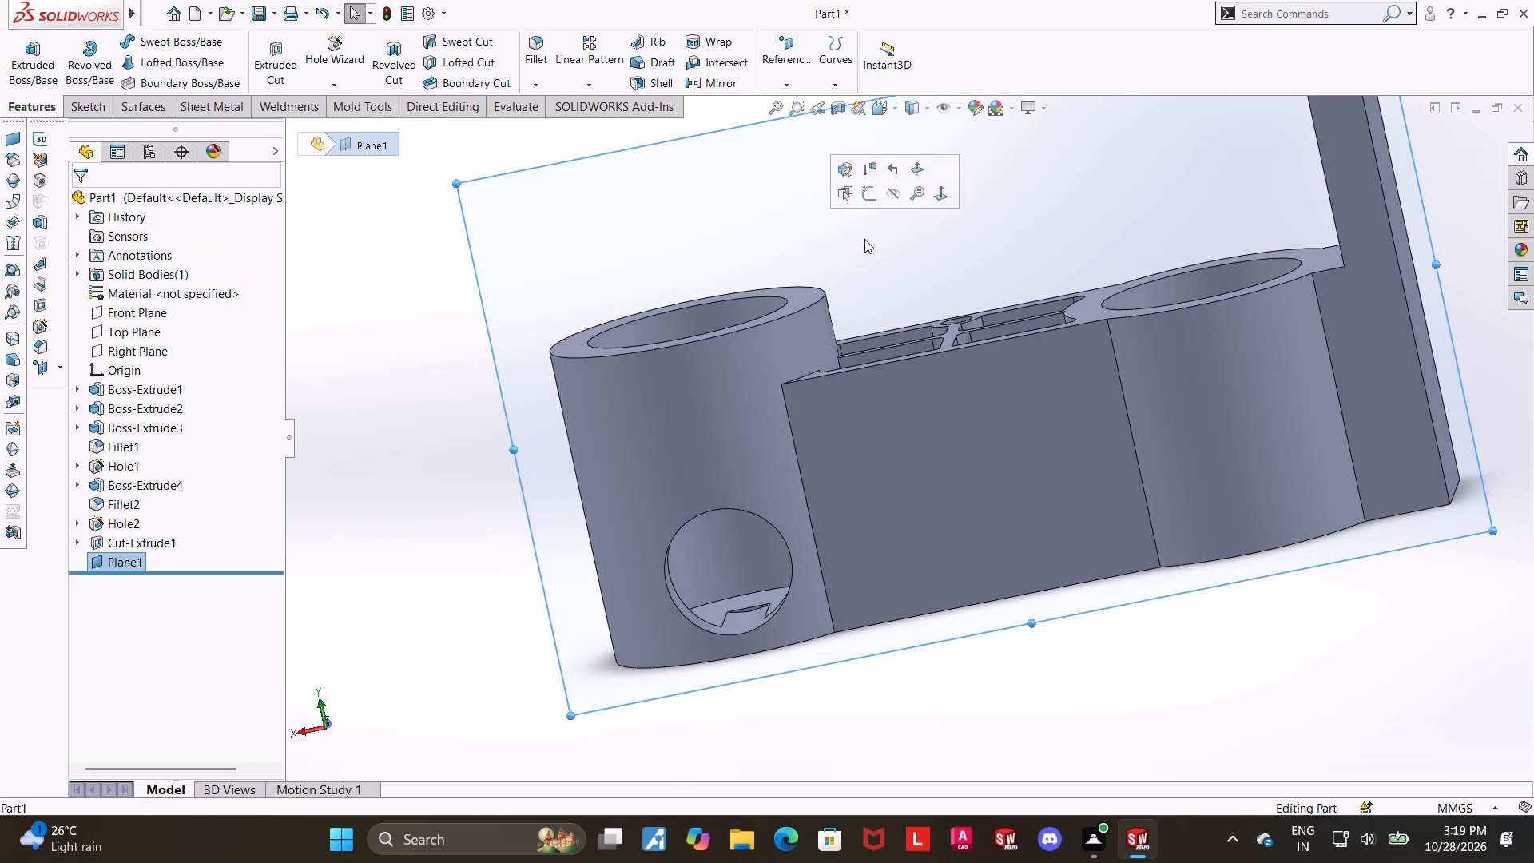
click(868, 203)
click(135, 587)
click(169, 567)
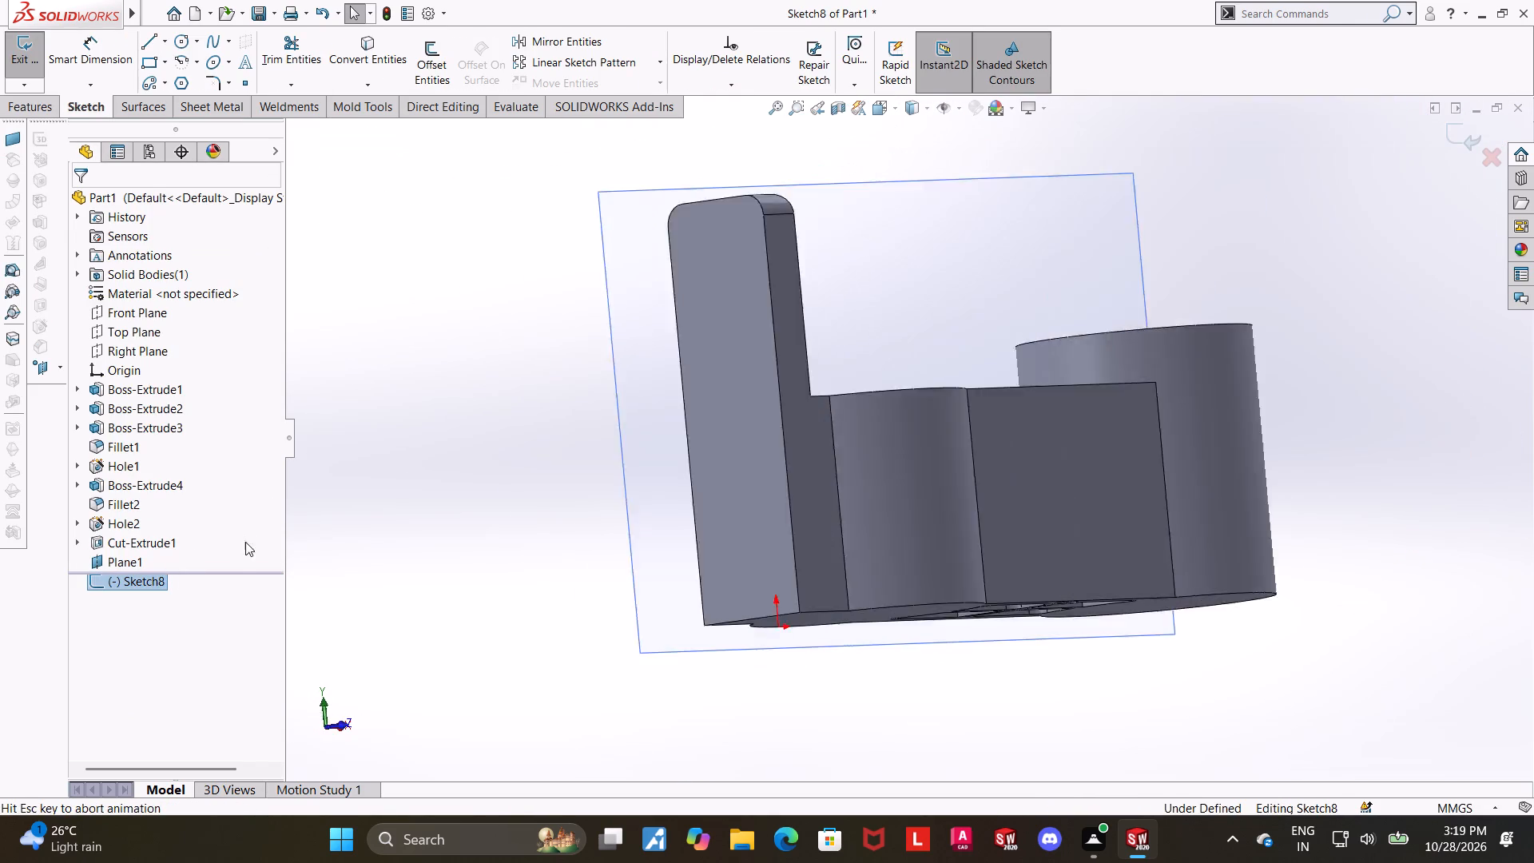
scroll(455, 556, up, 2)
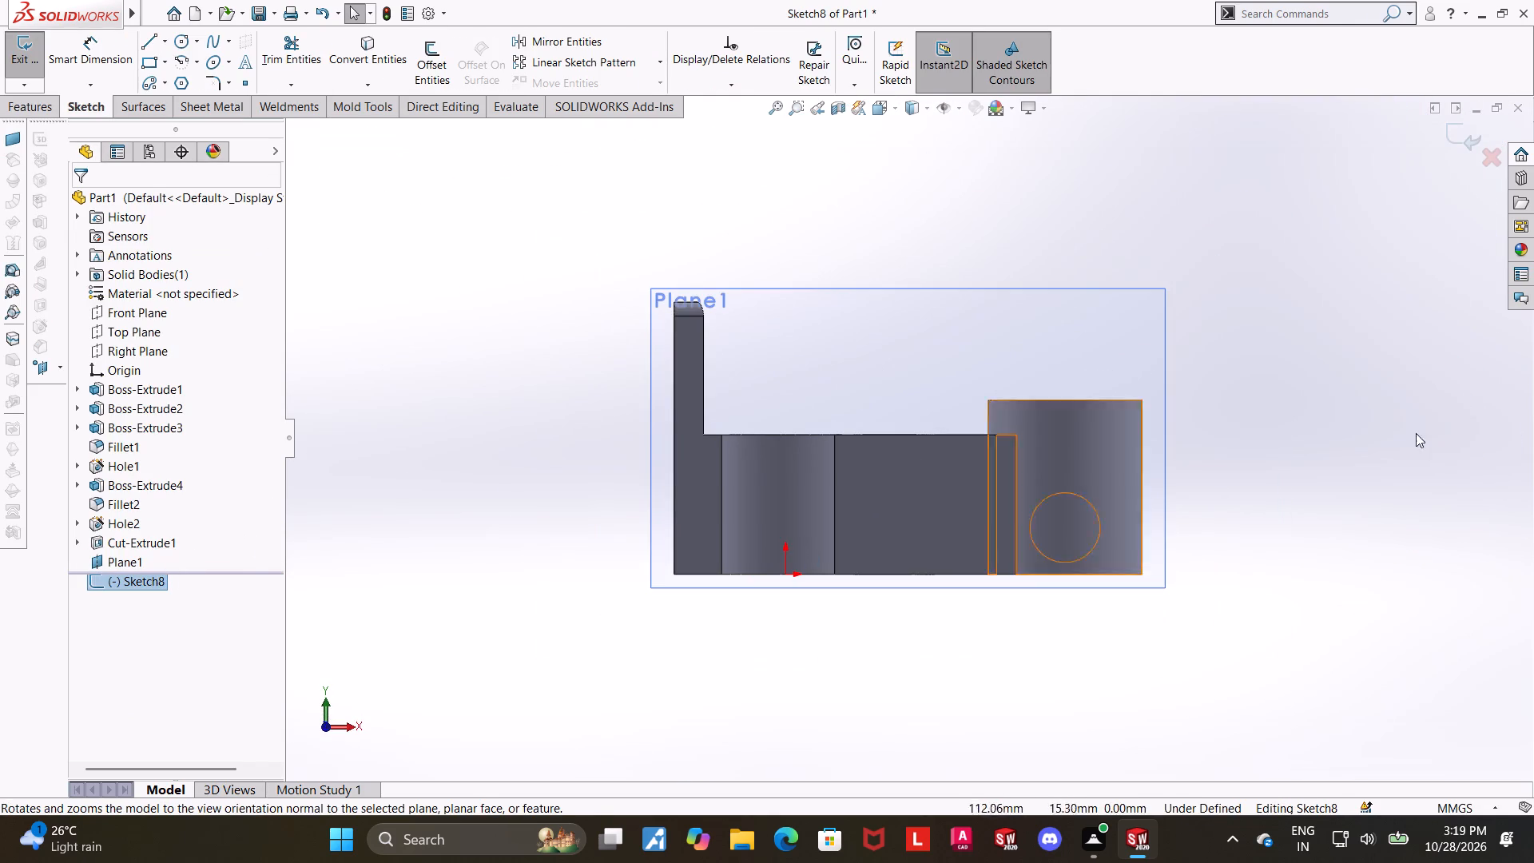
scroll(1186, 413, down, 4)
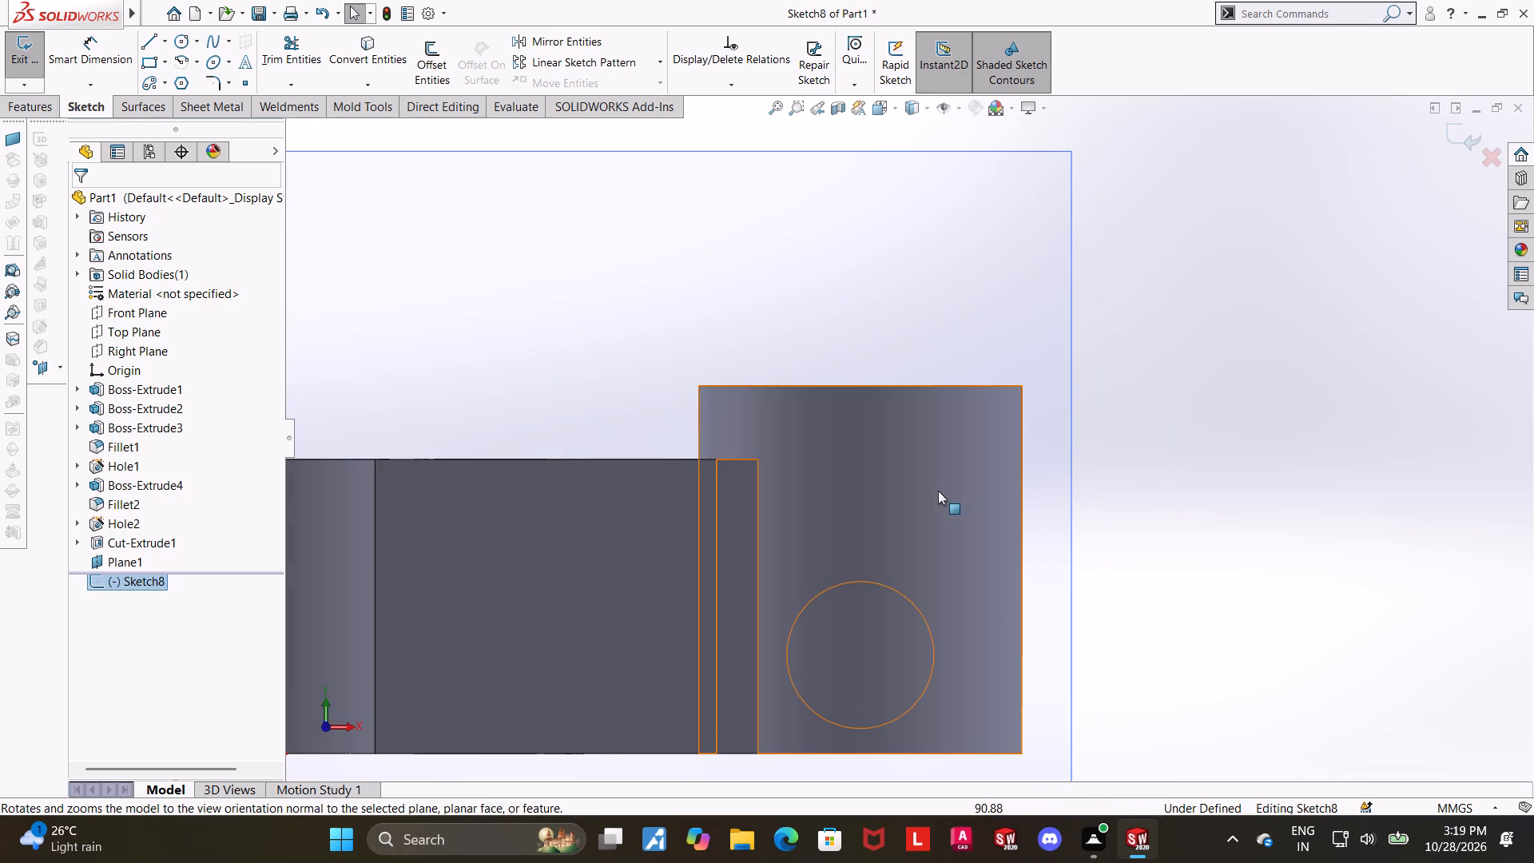
Sketch a circle about 6 mm in radius on the taller boss, centred about 11.4 mm below its top edge.
scroll(936, 491, down, 2)
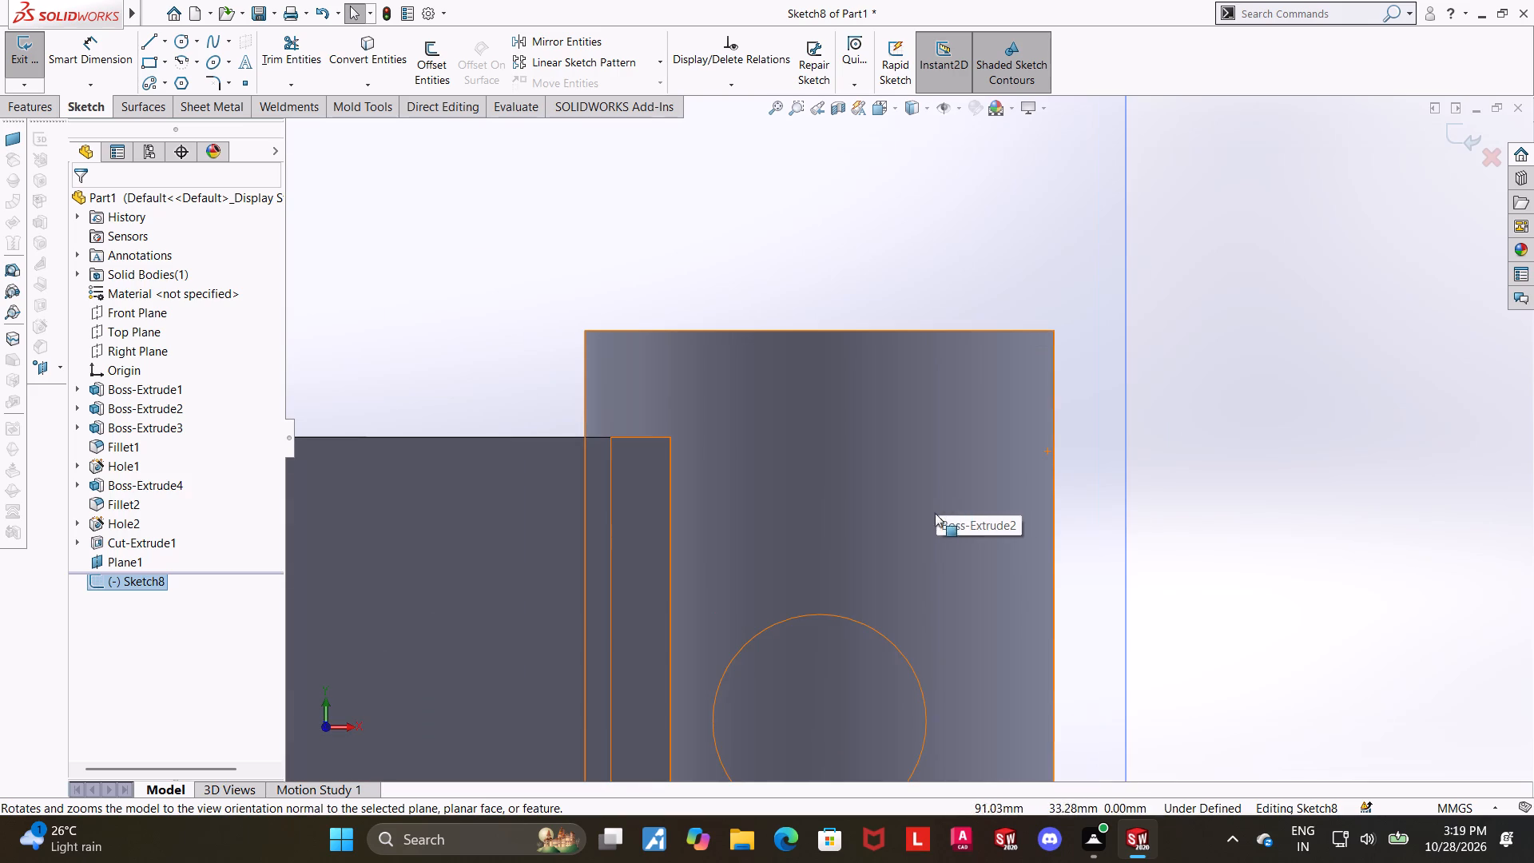
click(181, 46)
click(839, 452)
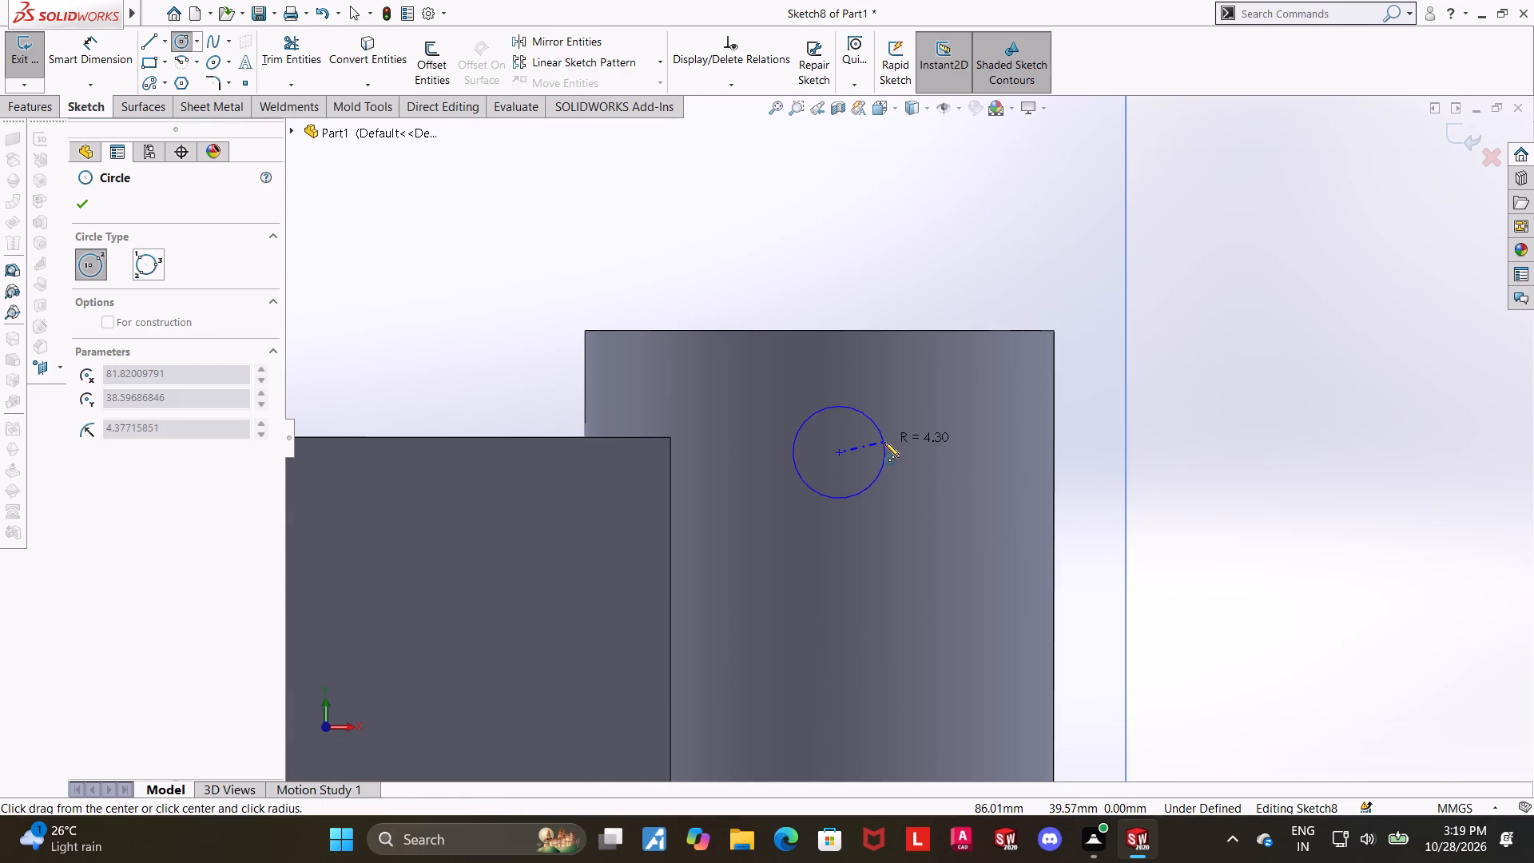
click(904, 442)
key(Escape)
Draw lines from both sides of the circle up to the boss's top edge, about 11.4 mm long, joined by a horizontal line about 12.3 mm long.
click(147, 44)
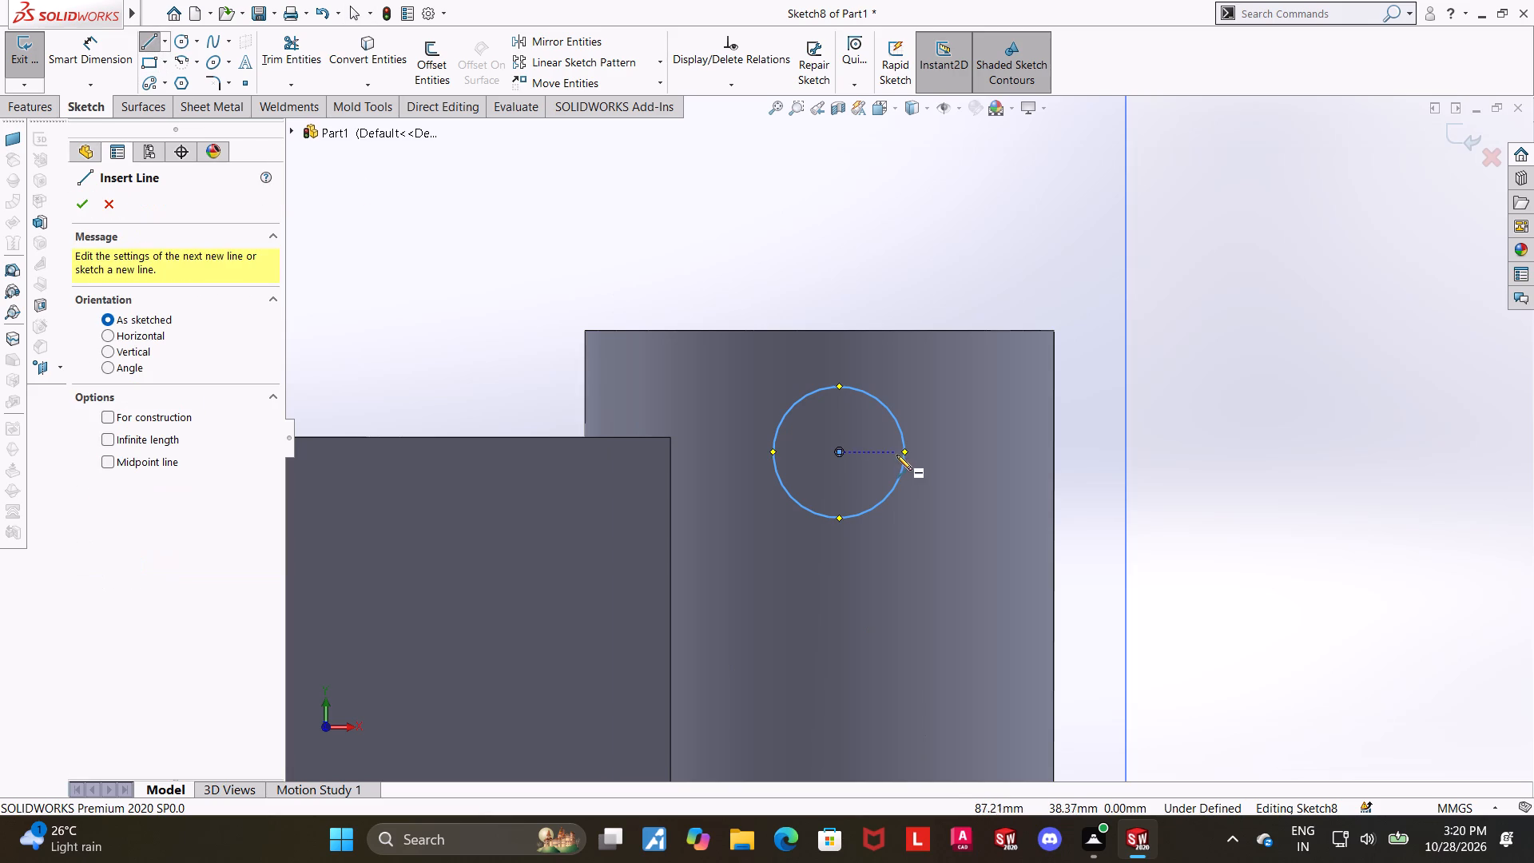
click(773, 452)
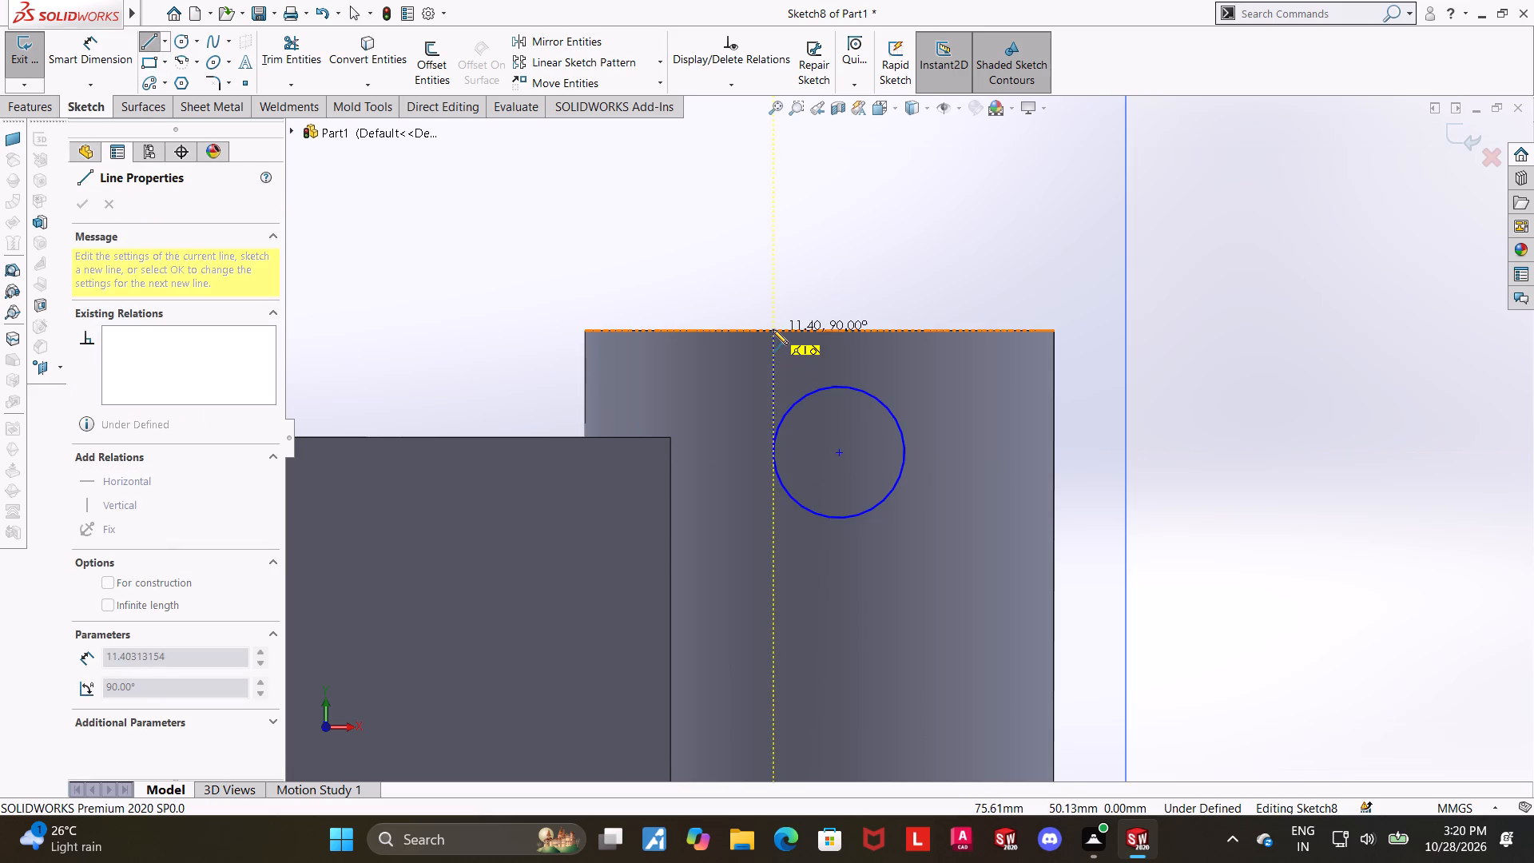
click(773, 329)
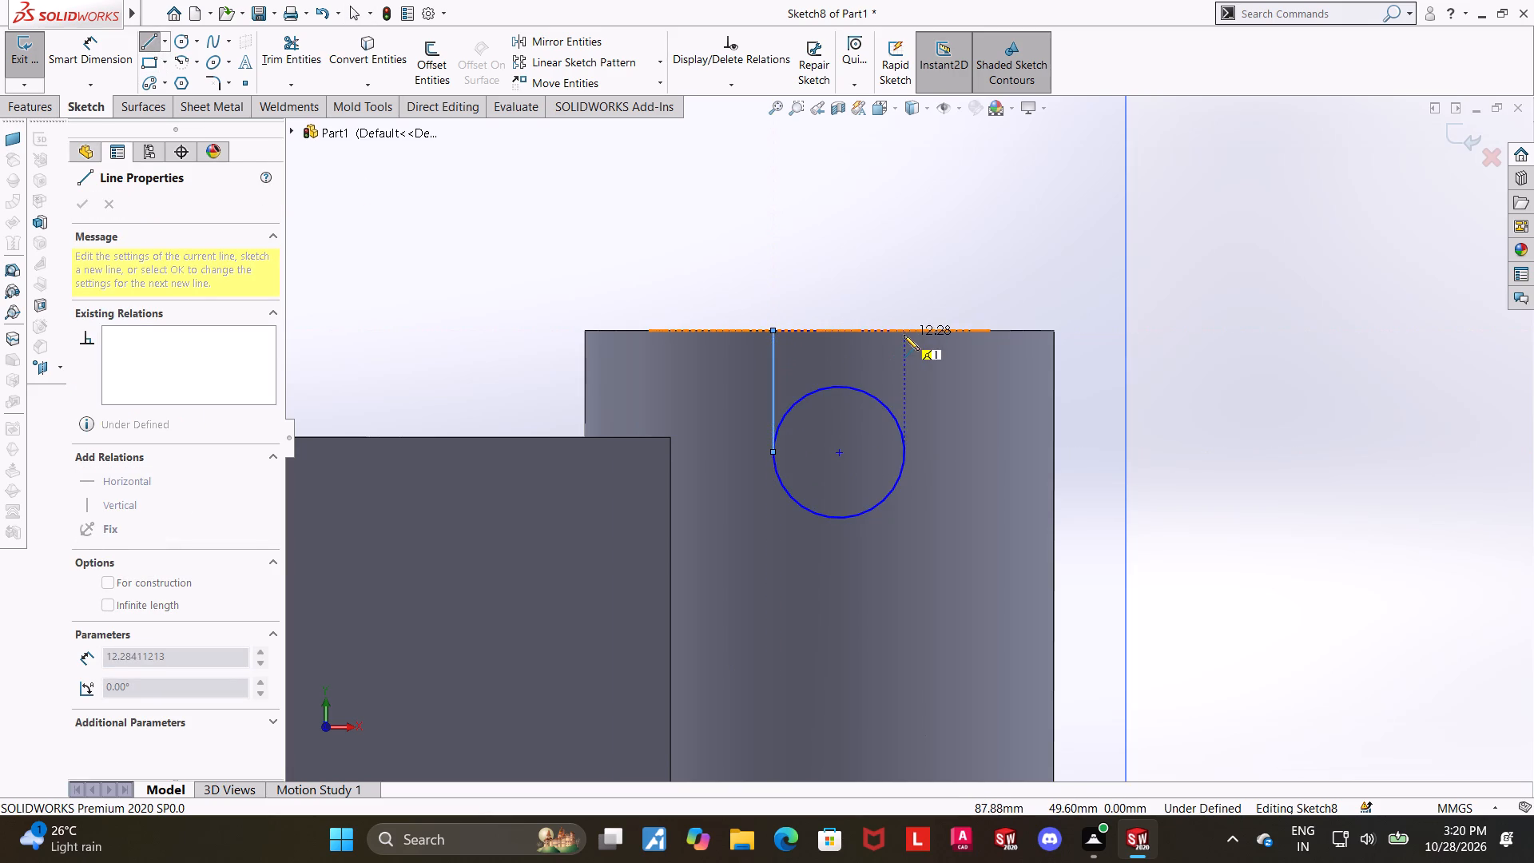
click(904, 335)
click(908, 449)
key(Escape)
key(Escape)
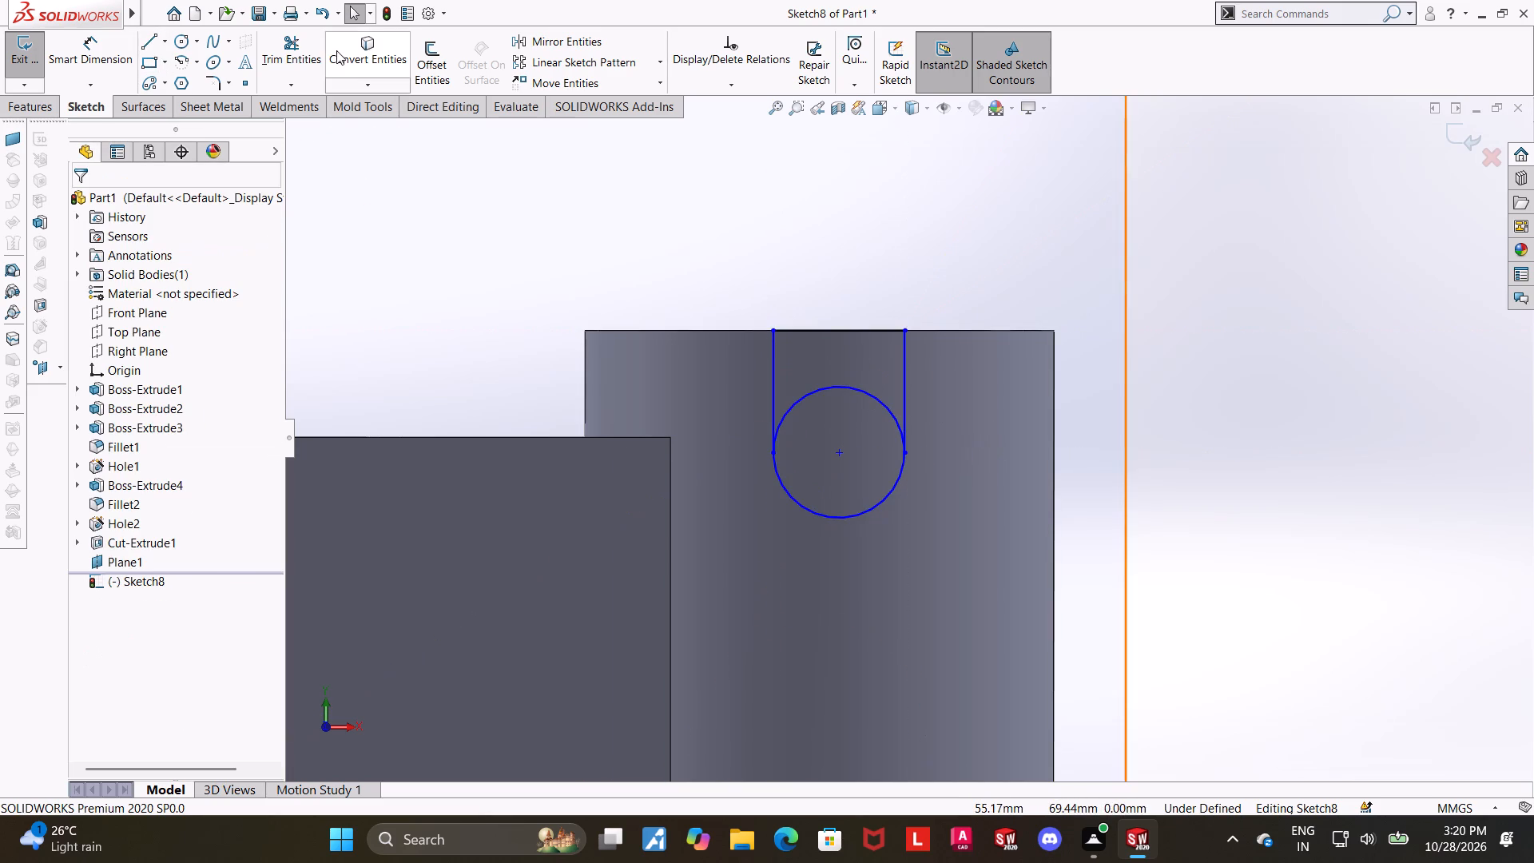
Trim away the circle's upper arc between the two vertical lines to leave a U-shaped profile.
click(312, 41)
drag(844, 402, 844, 377)
key(Escape)
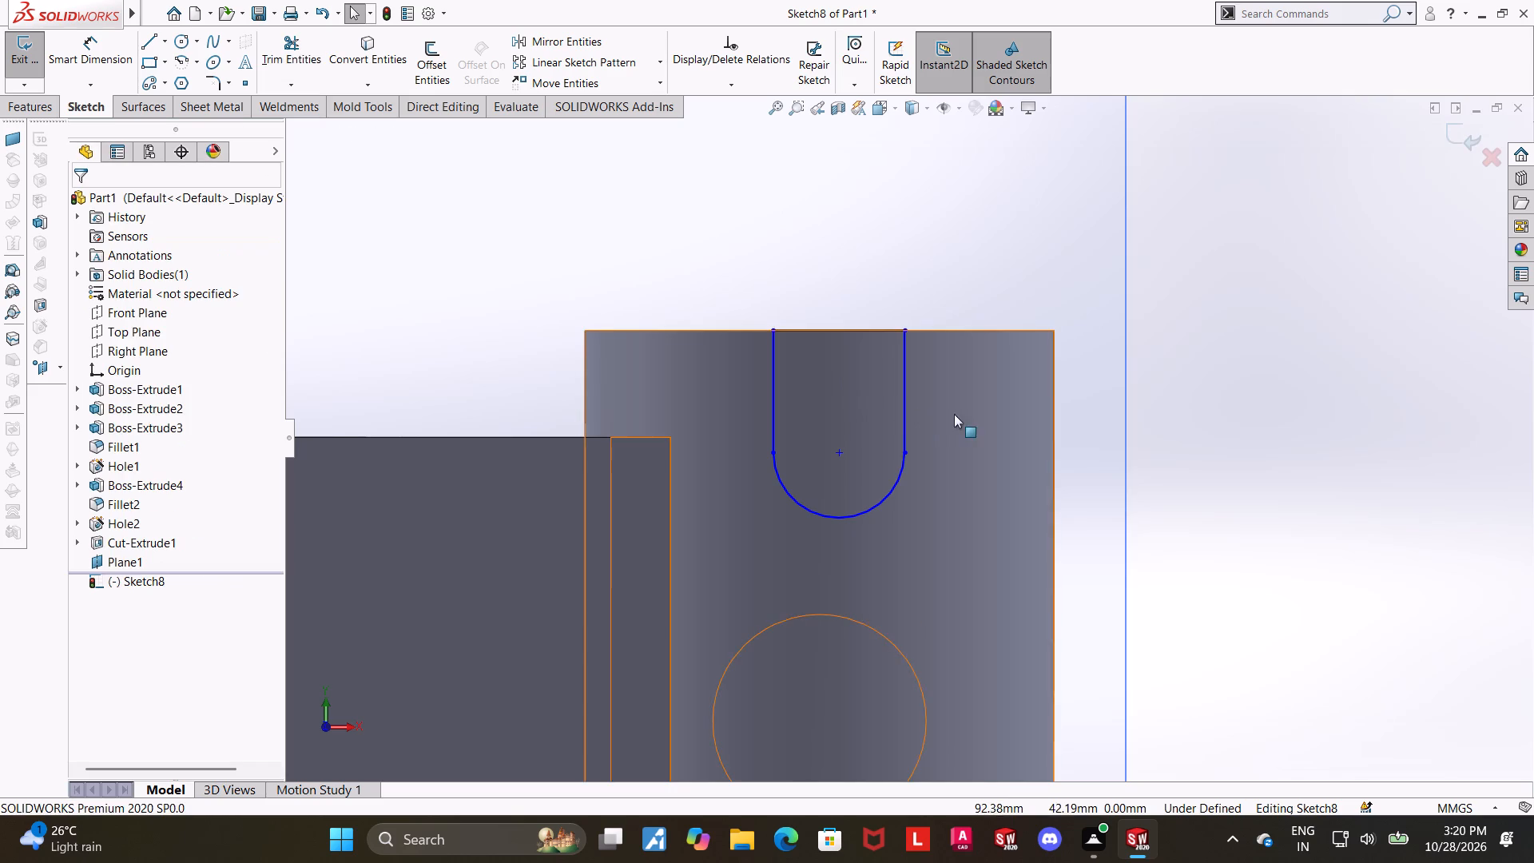
Dimension the arc centre 9 mm below the profile's top line.
scroll(968, 414, down, 1)
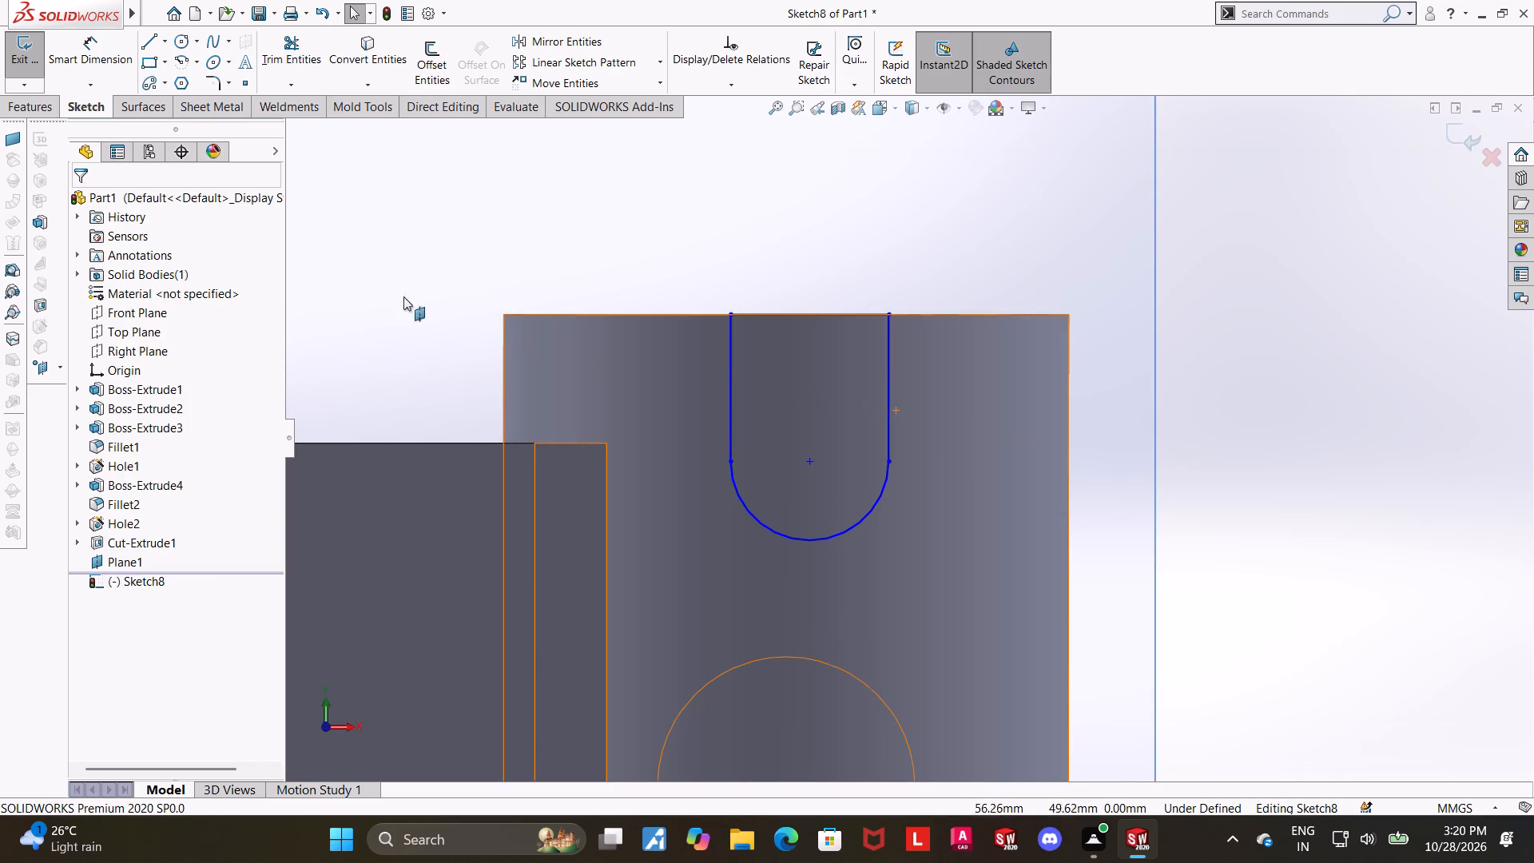
click(100, 54)
click(100, 54)
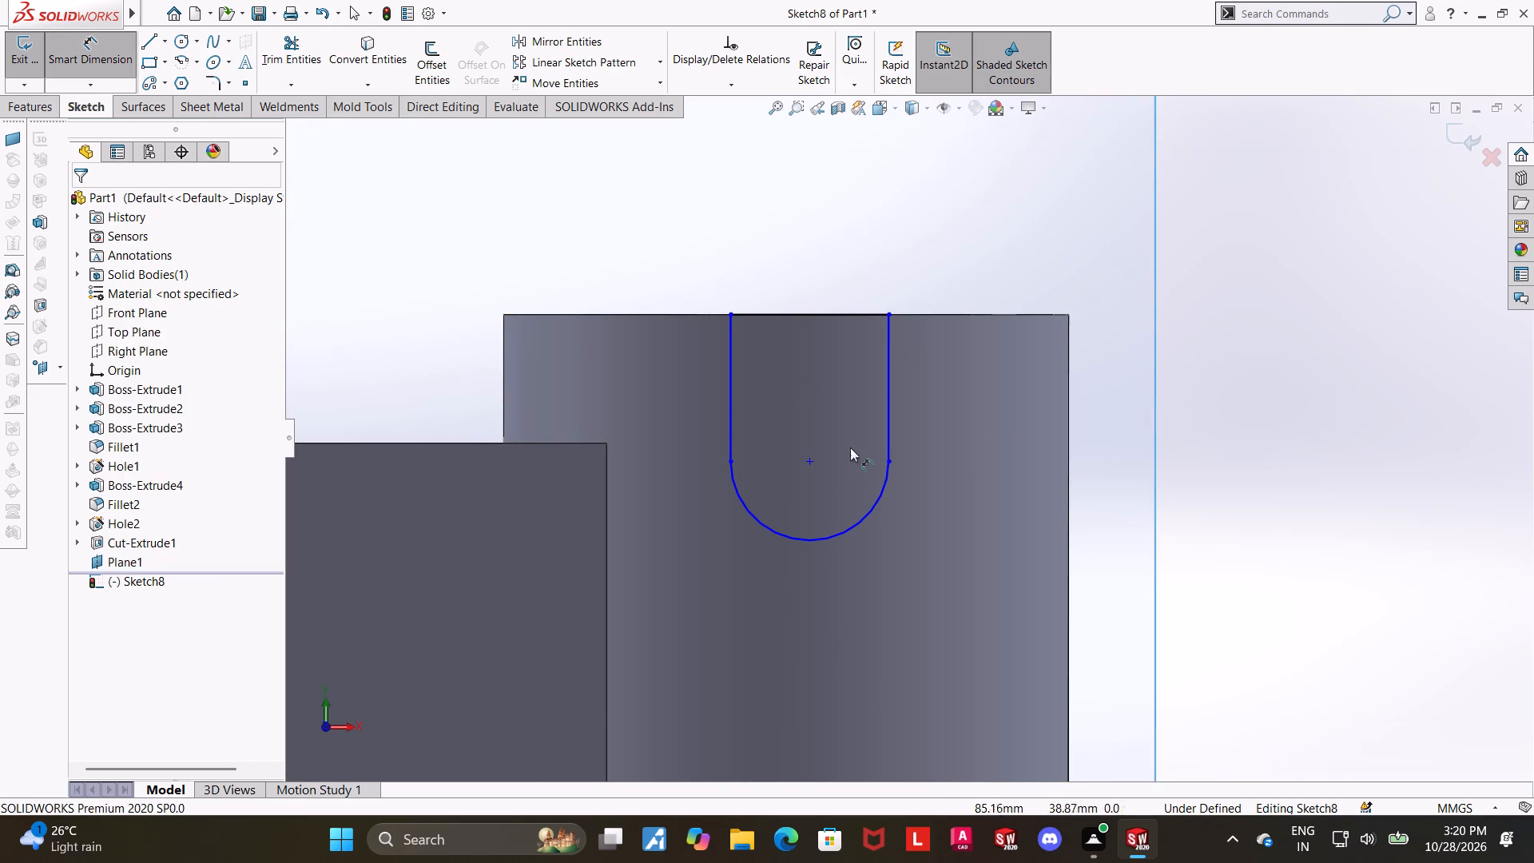
click(813, 459)
click(821, 313)
click(1117, 392)
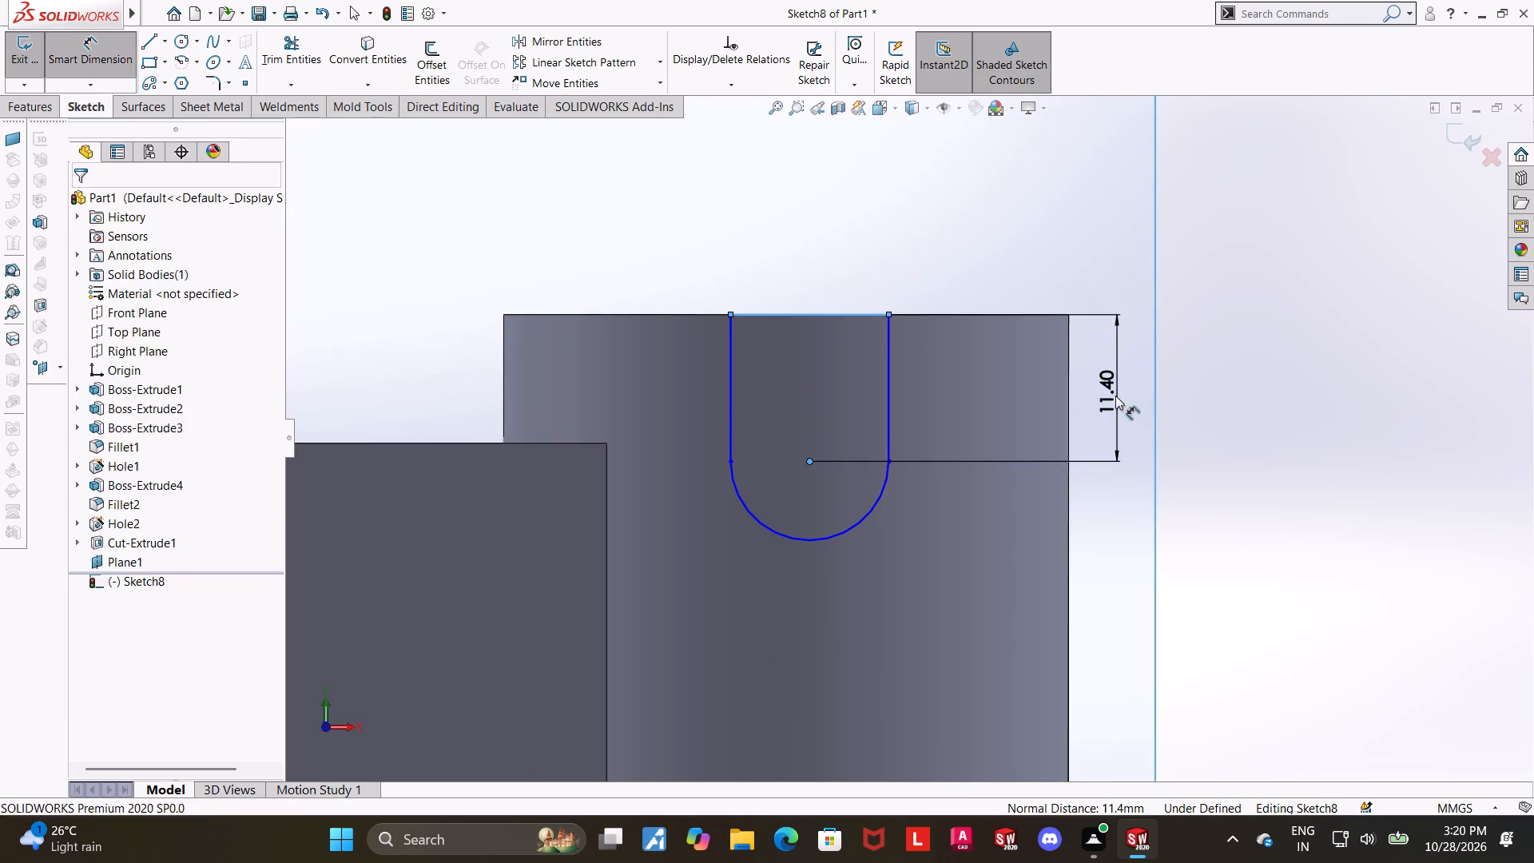
key(9)
key(Return)
key(Escape)
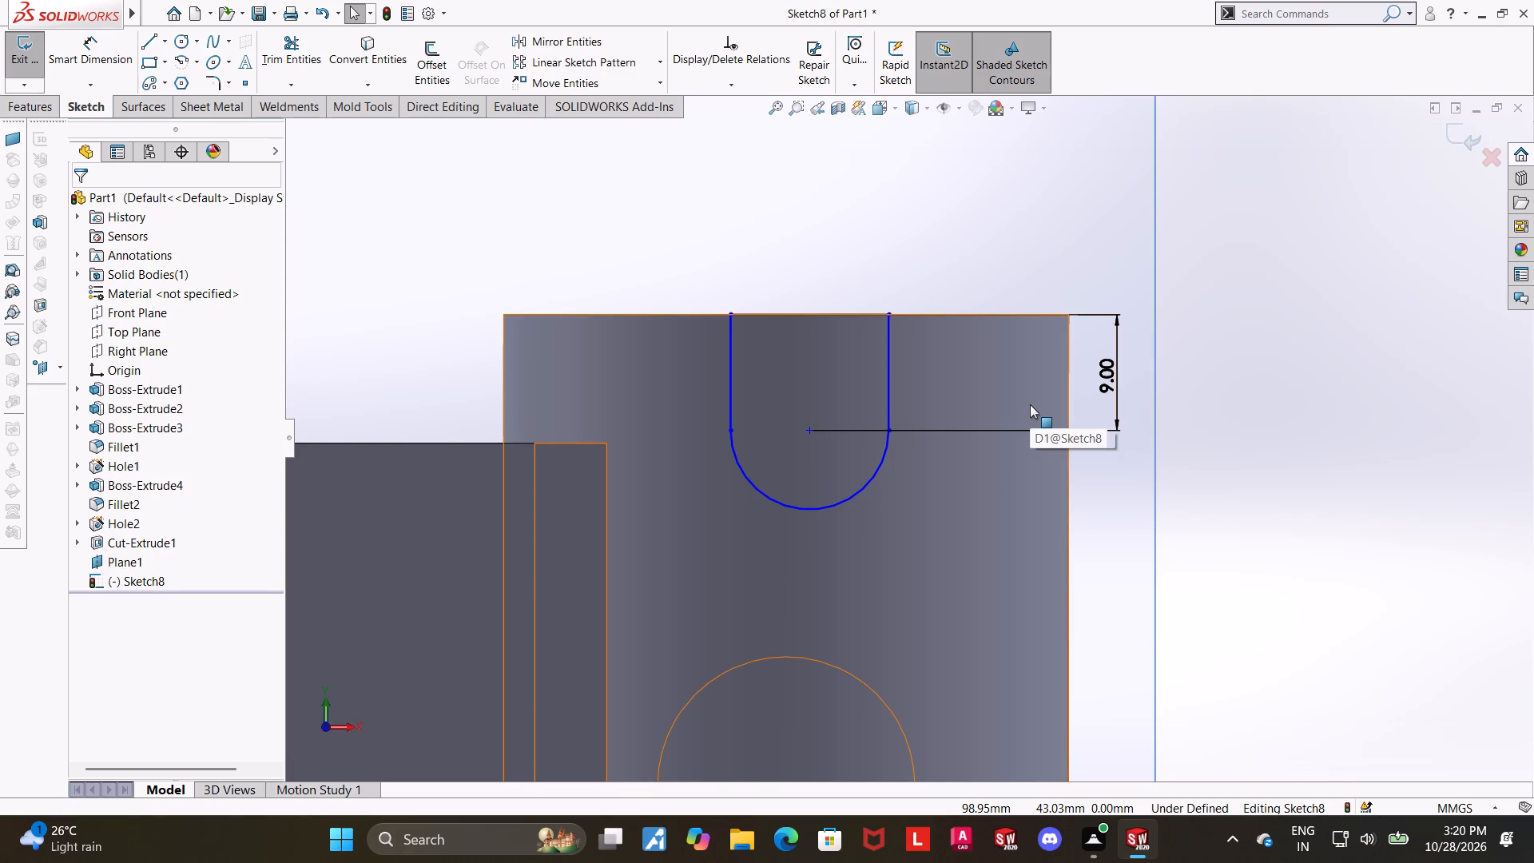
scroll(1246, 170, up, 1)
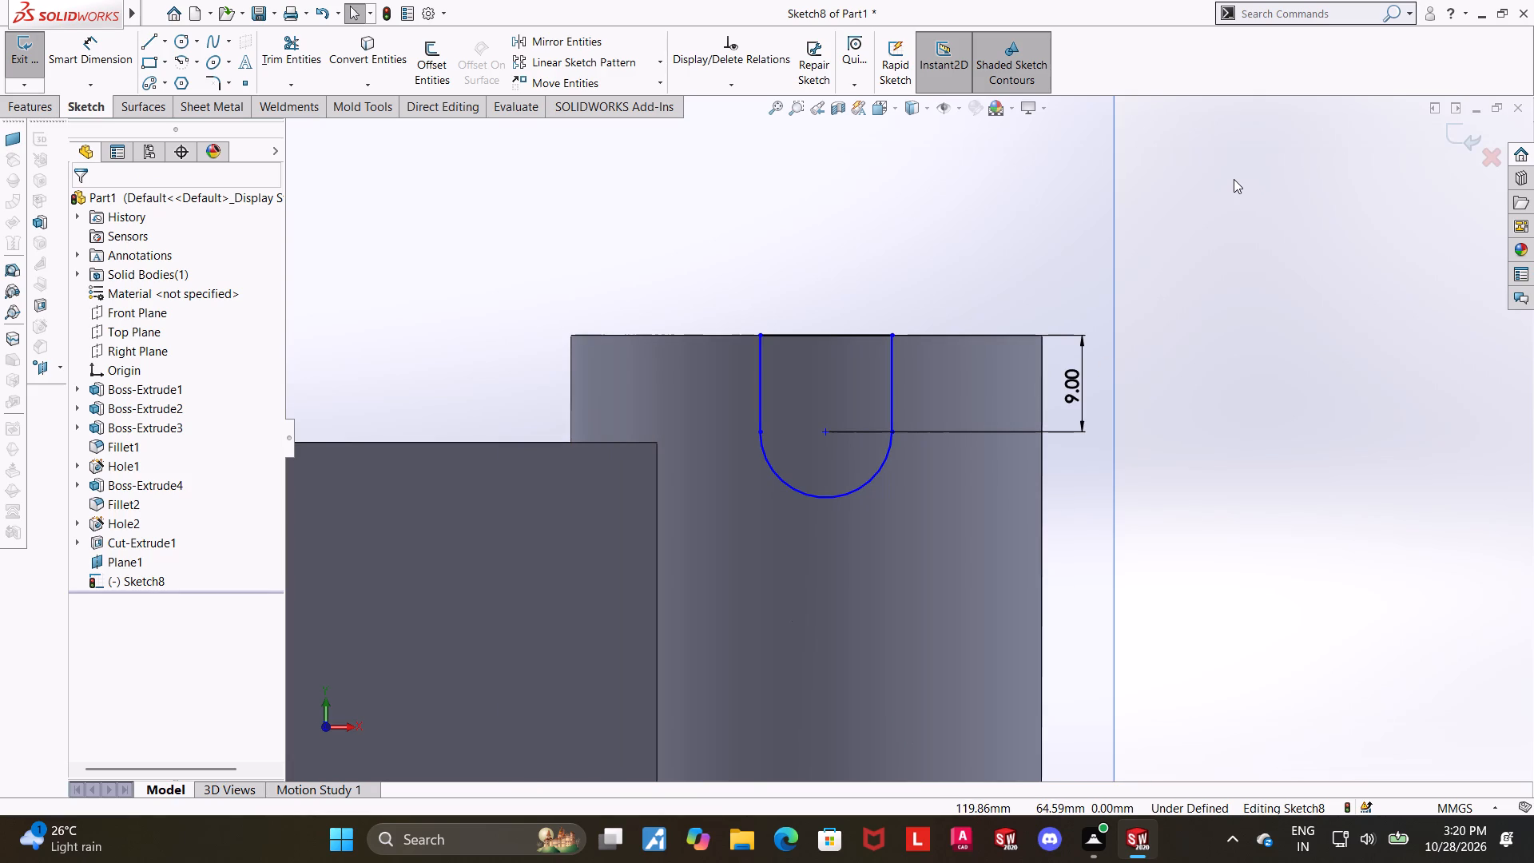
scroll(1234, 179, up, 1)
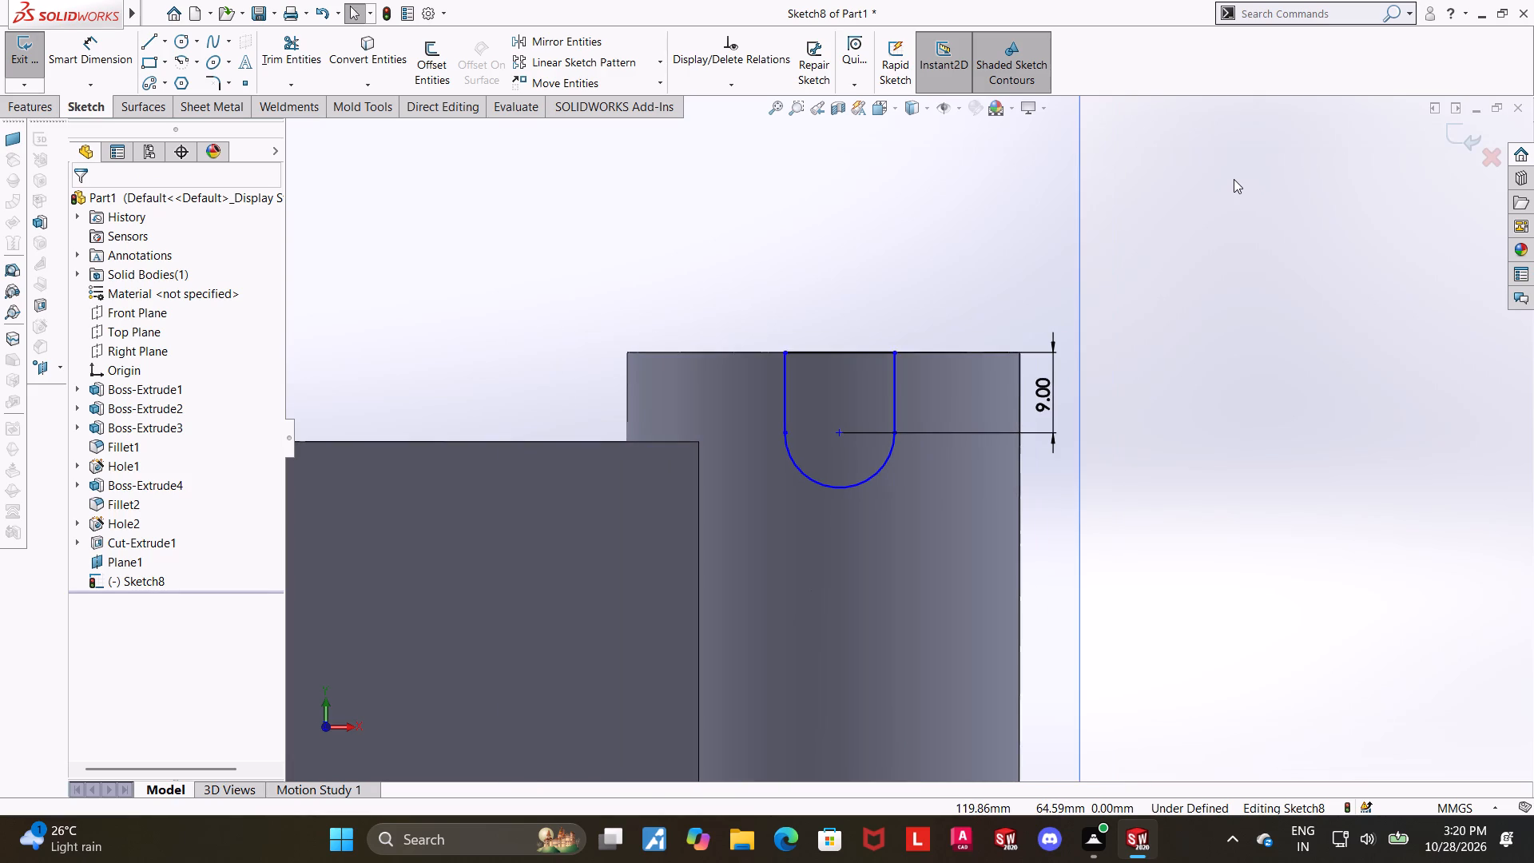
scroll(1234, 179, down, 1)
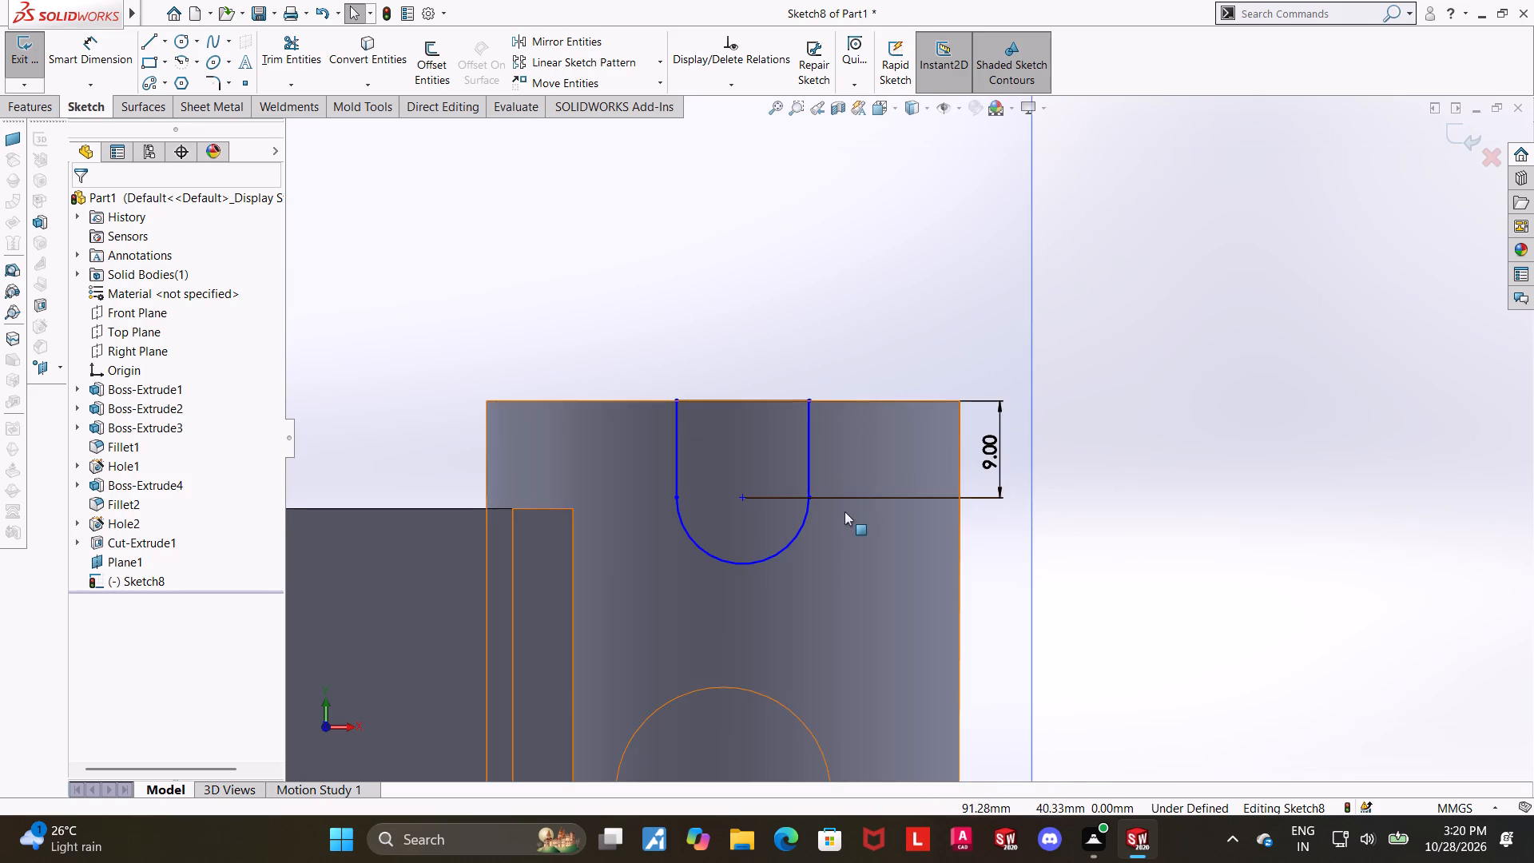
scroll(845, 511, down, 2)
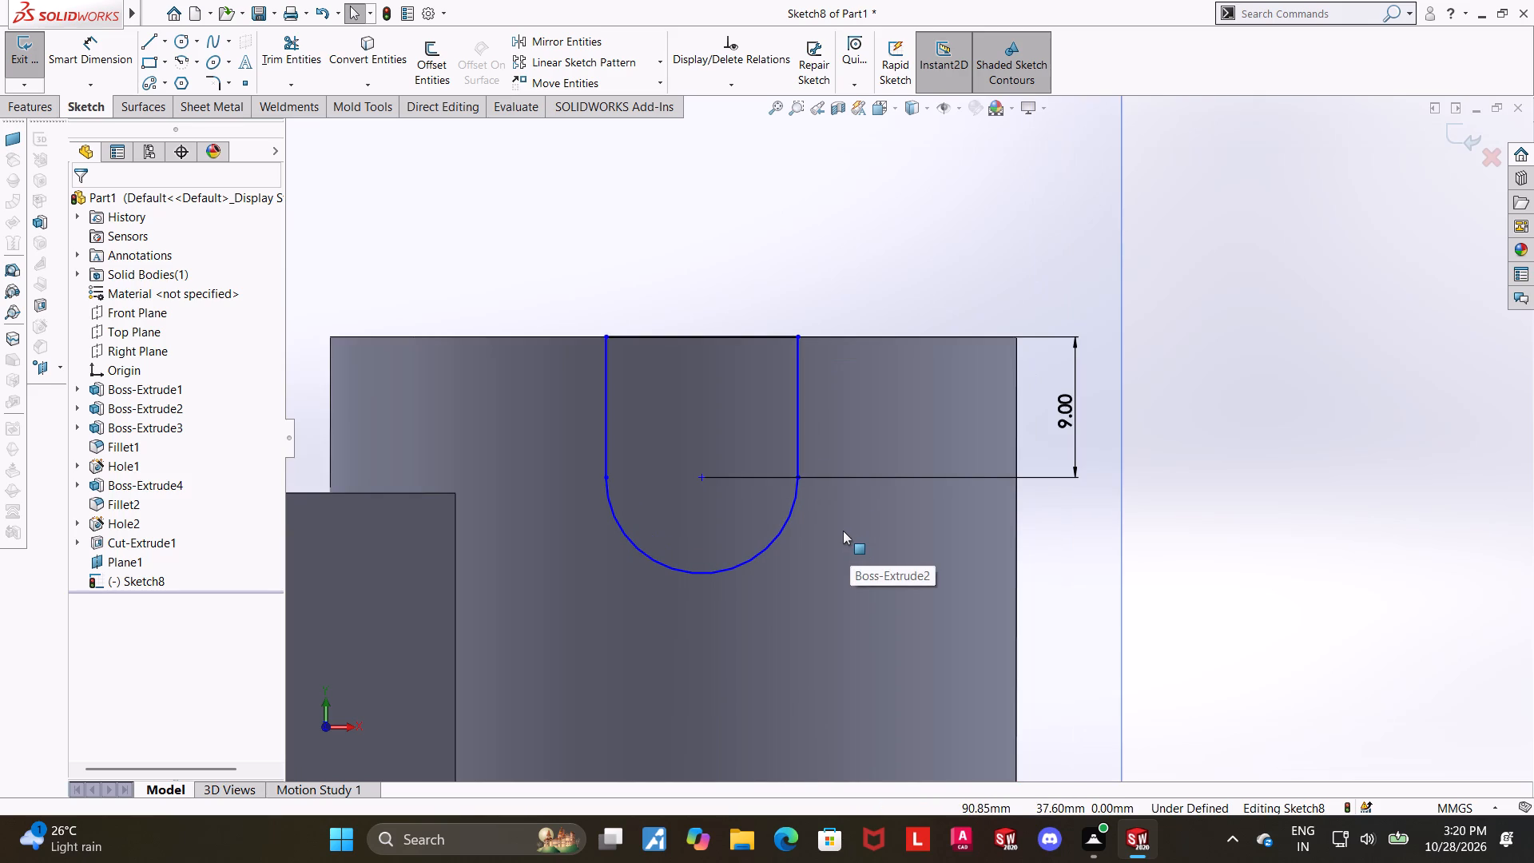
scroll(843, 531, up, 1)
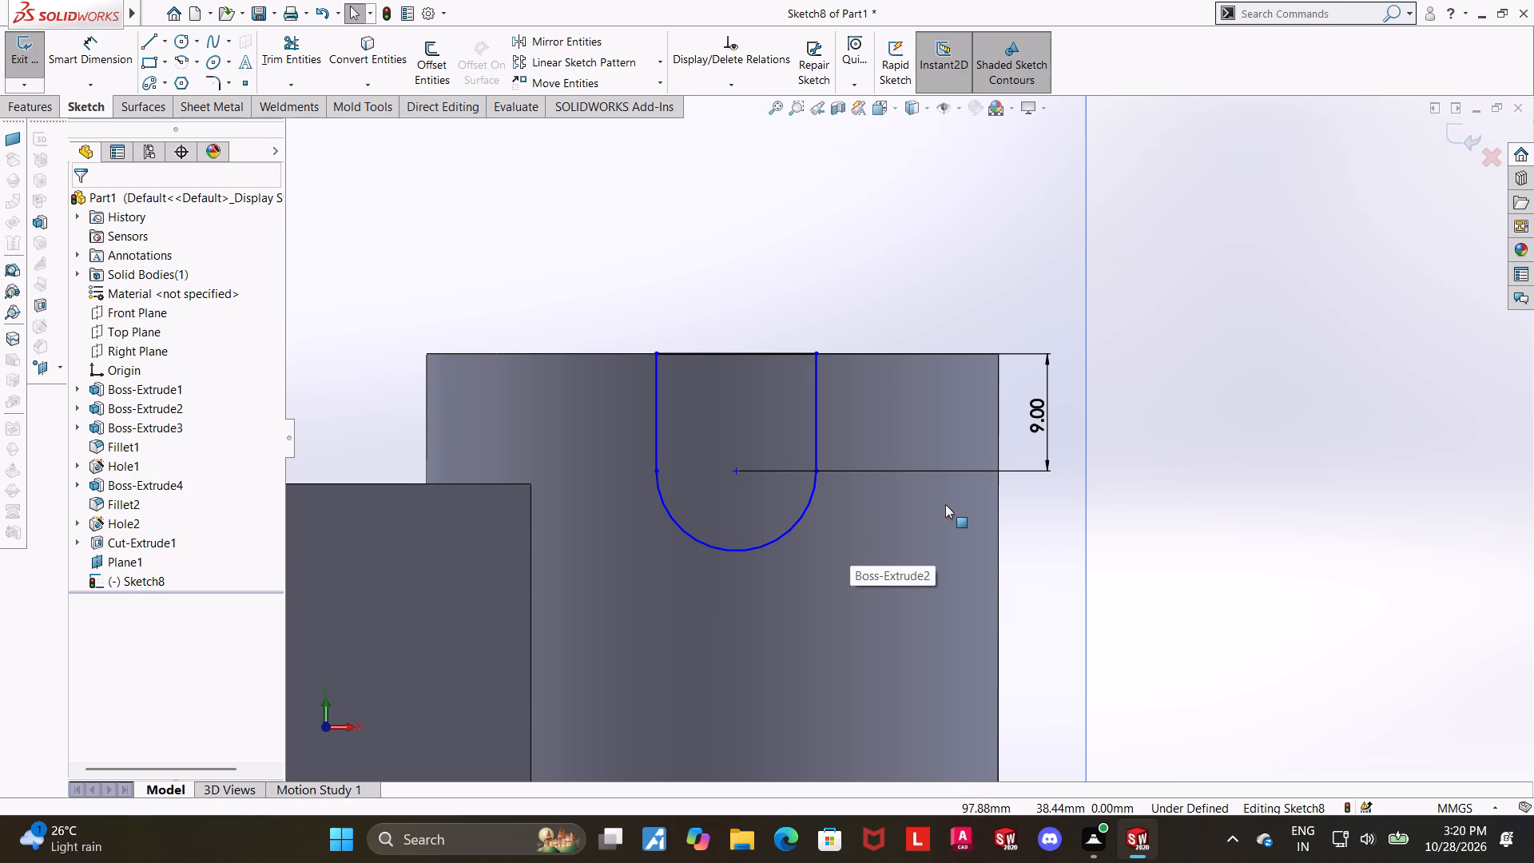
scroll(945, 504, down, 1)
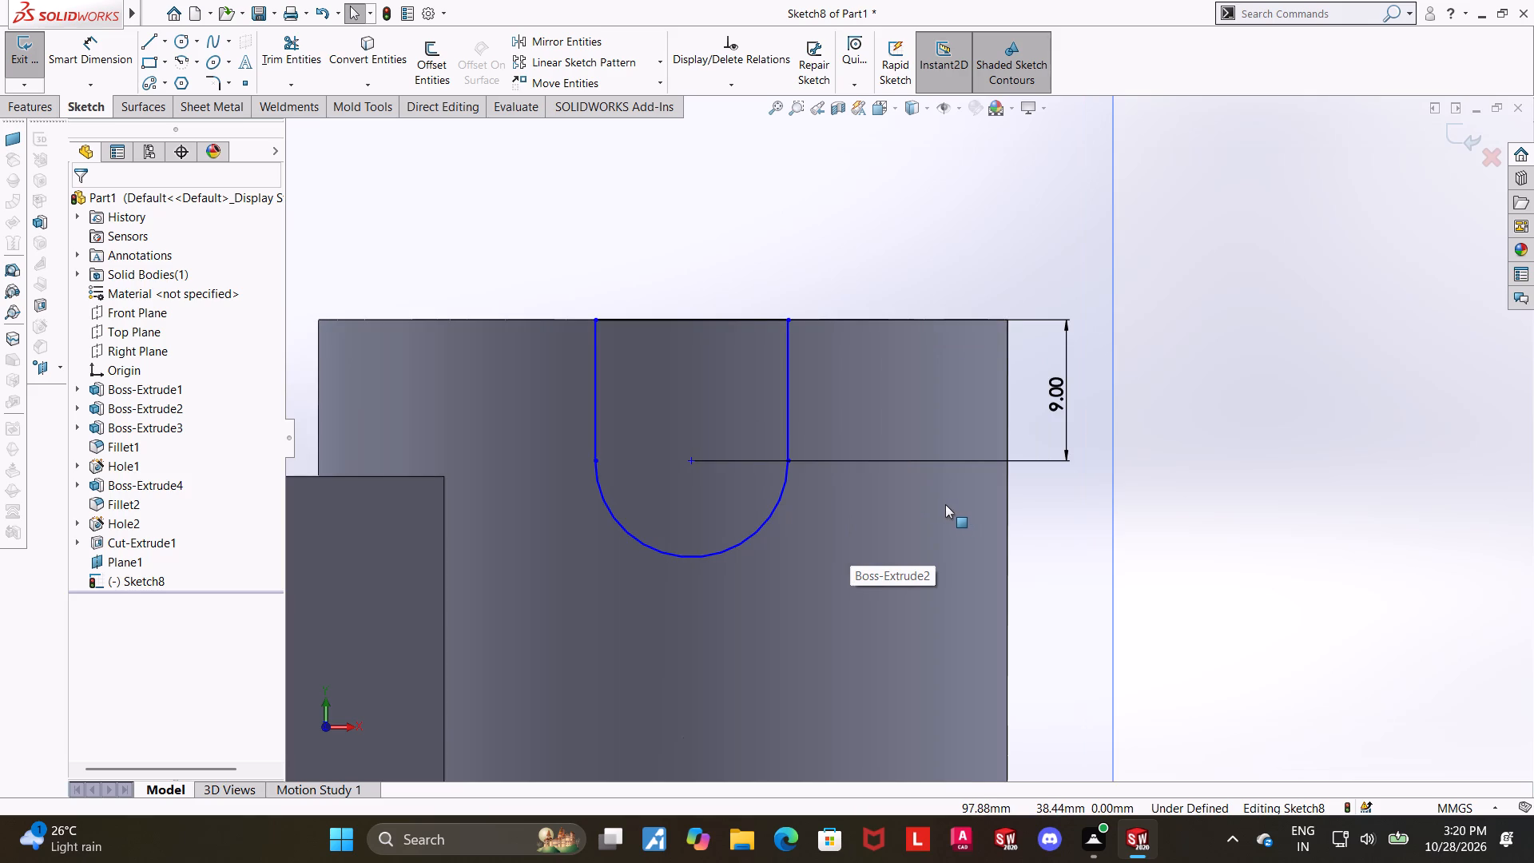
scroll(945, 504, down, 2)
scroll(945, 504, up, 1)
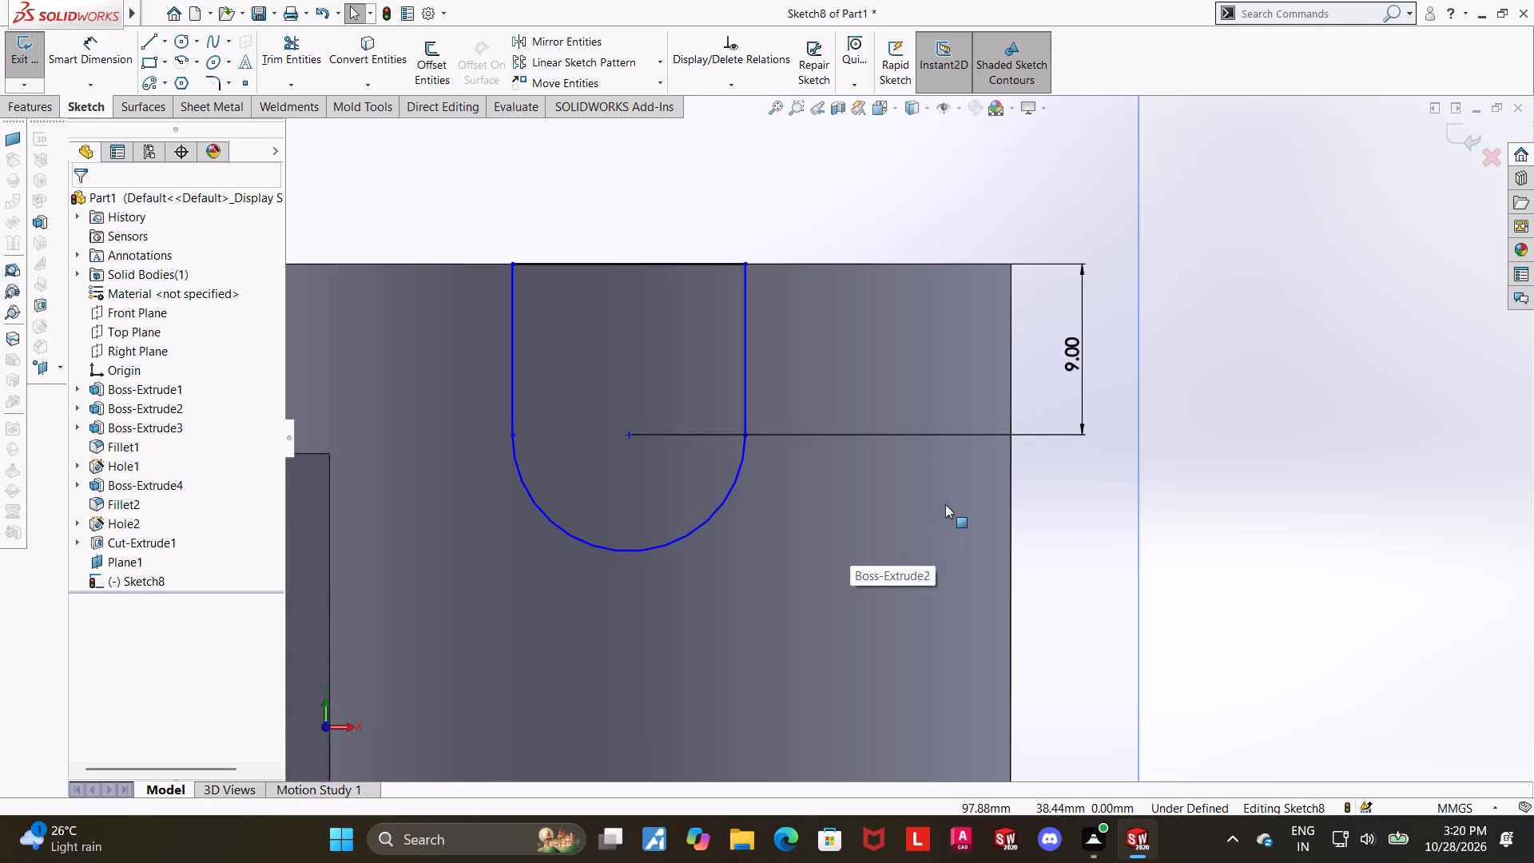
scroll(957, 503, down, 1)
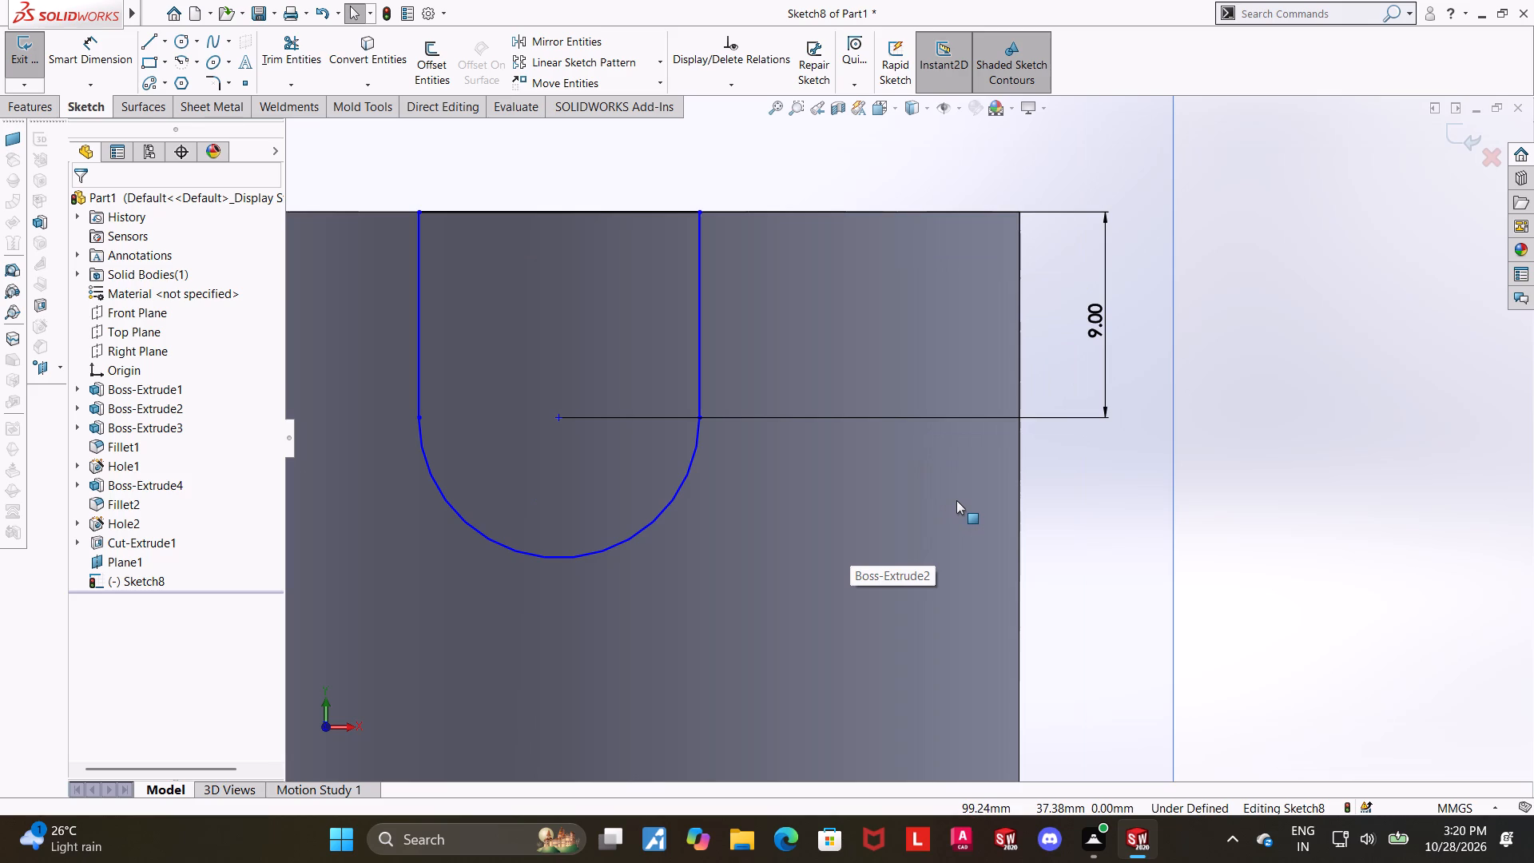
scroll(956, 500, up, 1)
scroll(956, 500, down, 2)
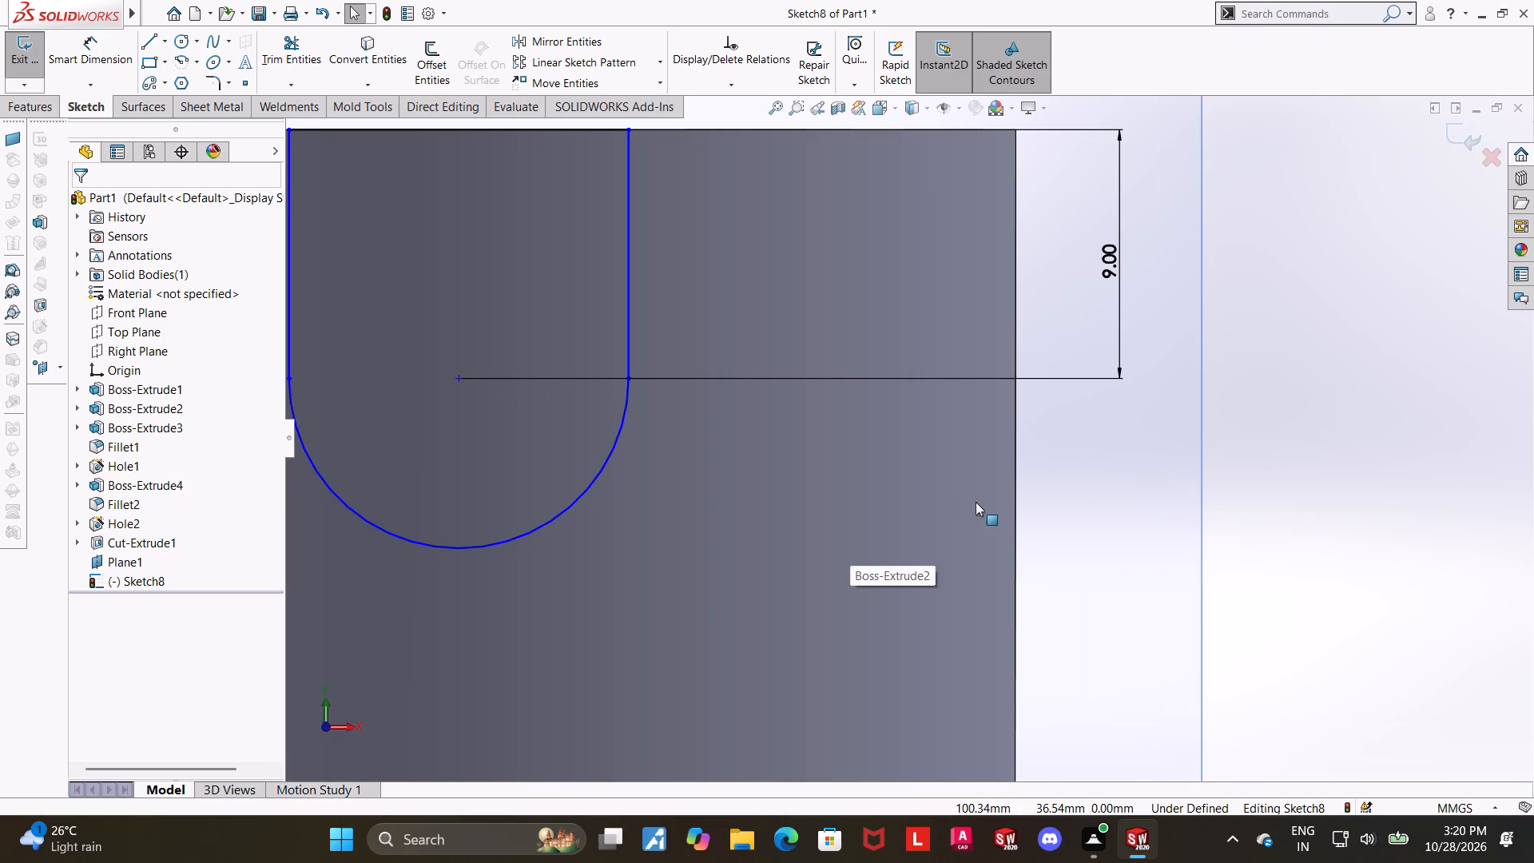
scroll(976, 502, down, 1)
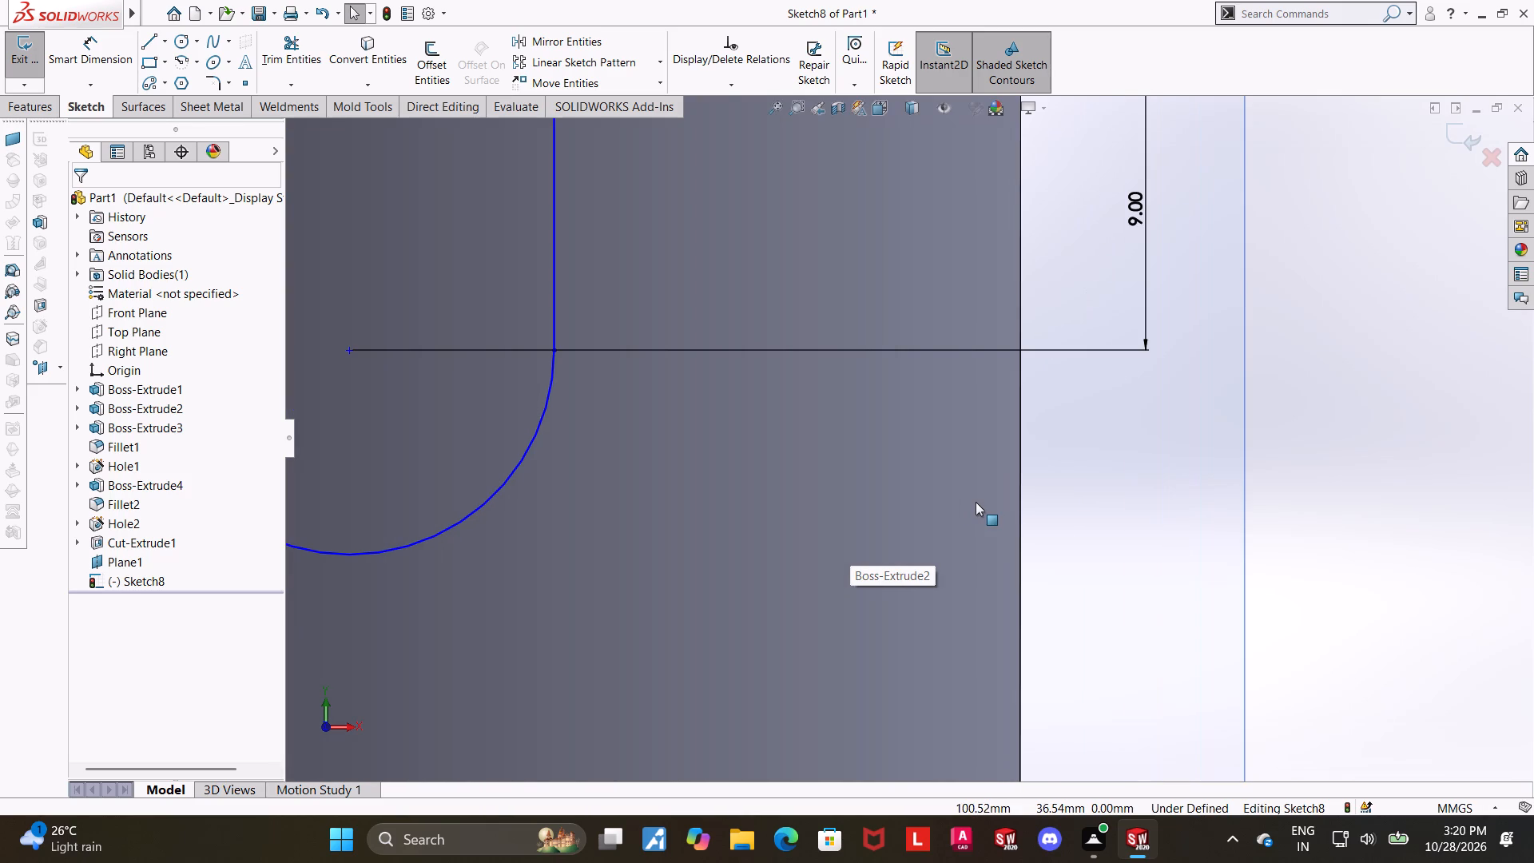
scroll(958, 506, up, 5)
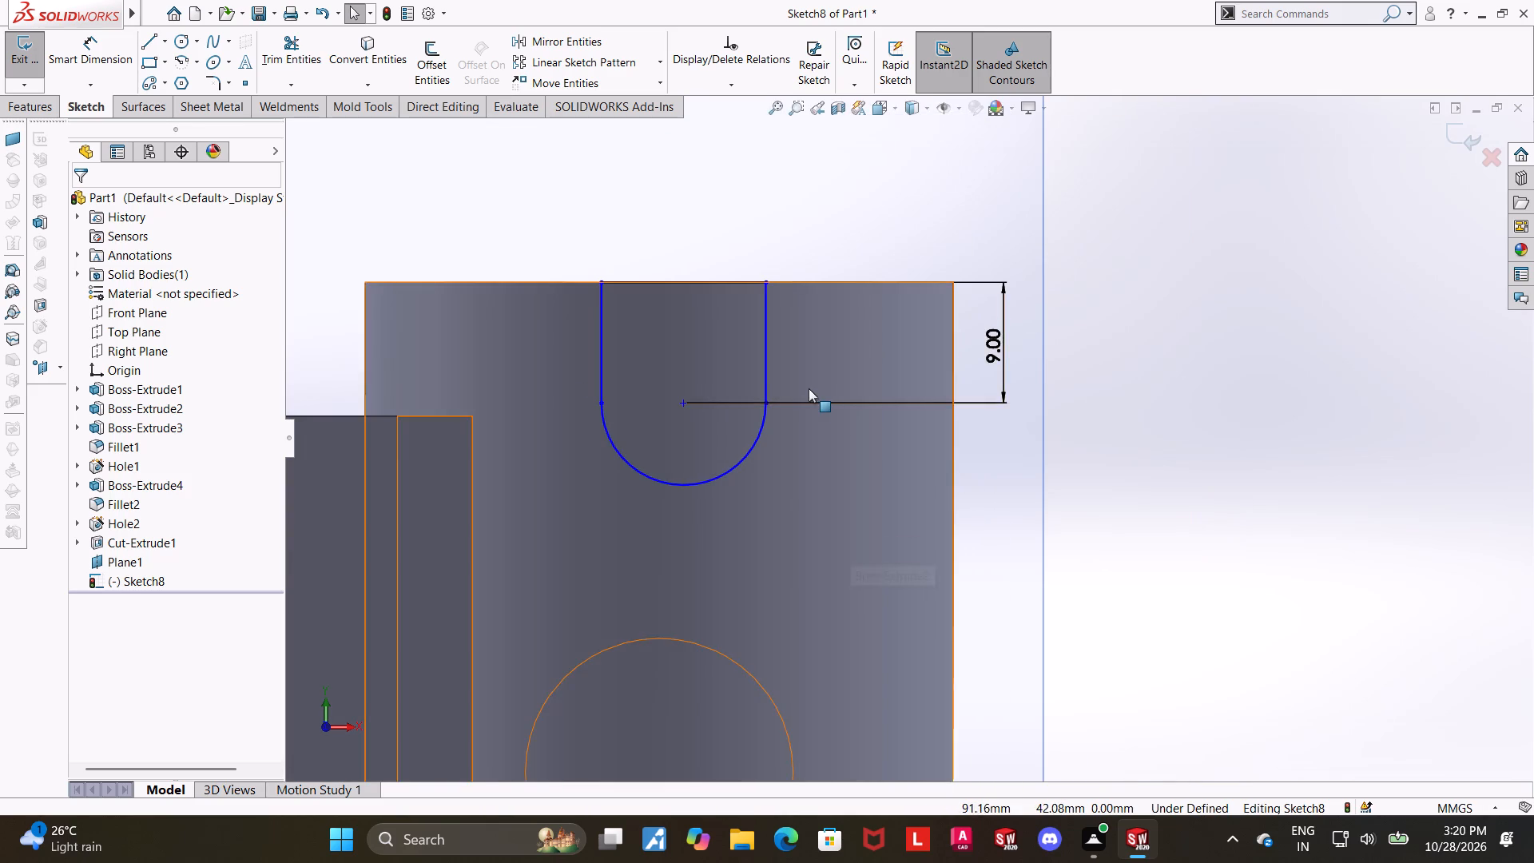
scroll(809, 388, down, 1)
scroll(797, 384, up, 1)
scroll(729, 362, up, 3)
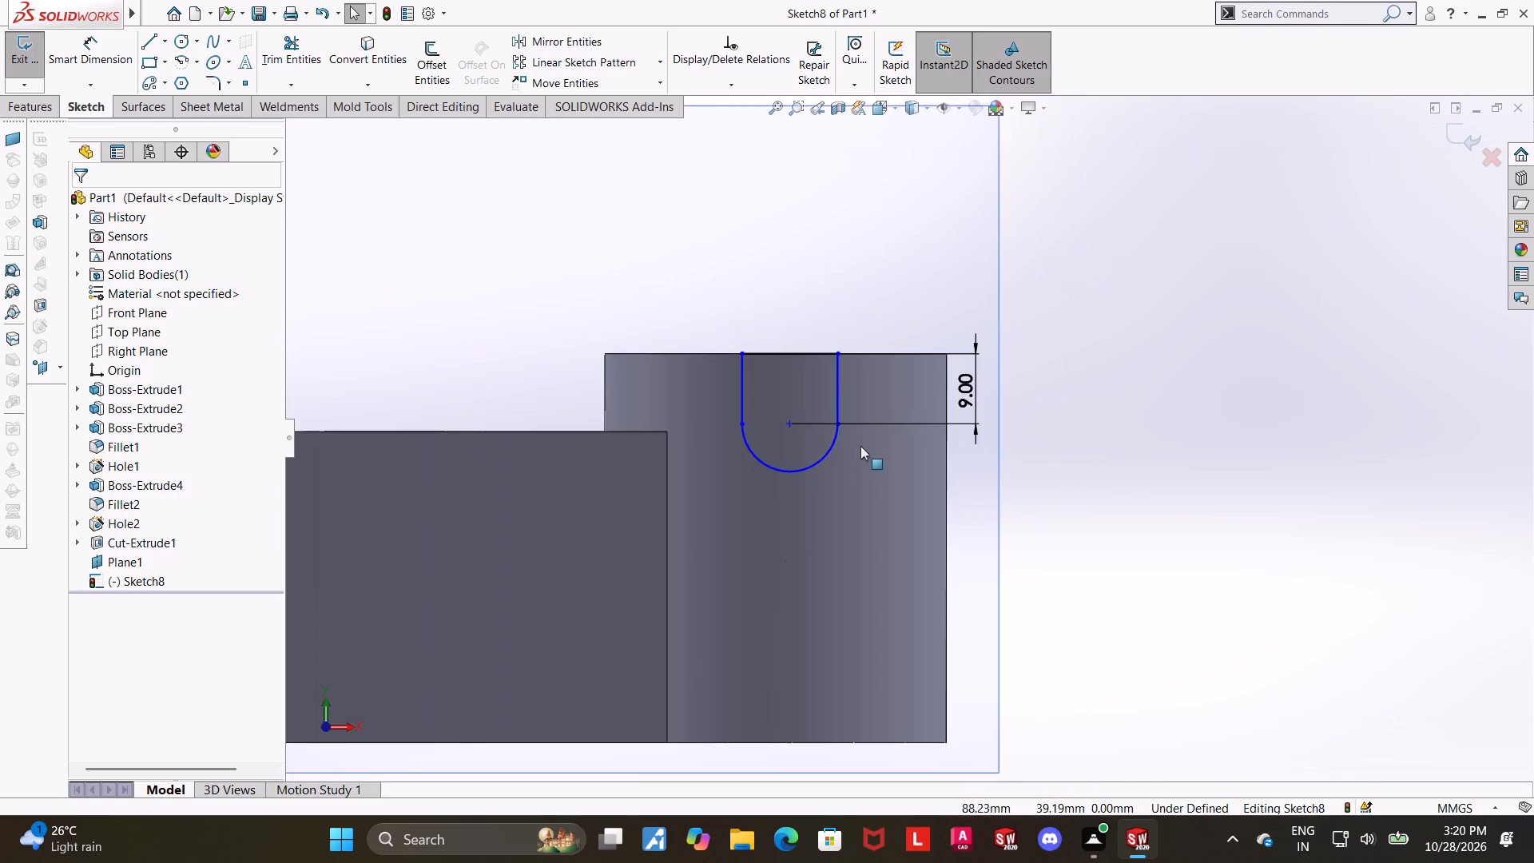
Dimension the arc centre at a horizontal distance of 80 mm from the origin.
scroll(1099, 528, up, 4)
click(1139, 547)
scroll(950, 520, down, 1)
click(75, 63)
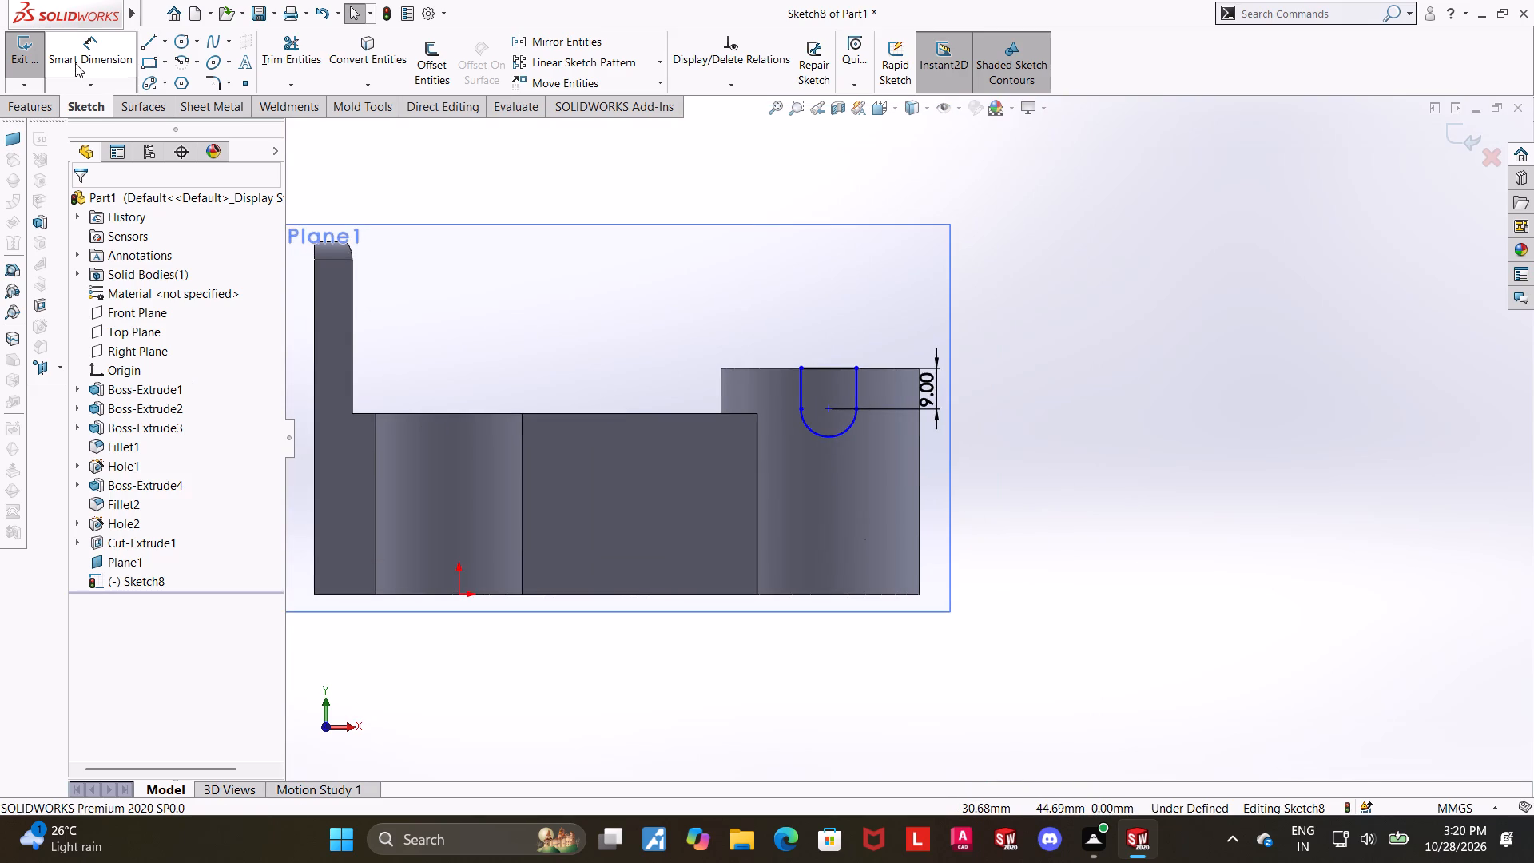
click(455, 596)
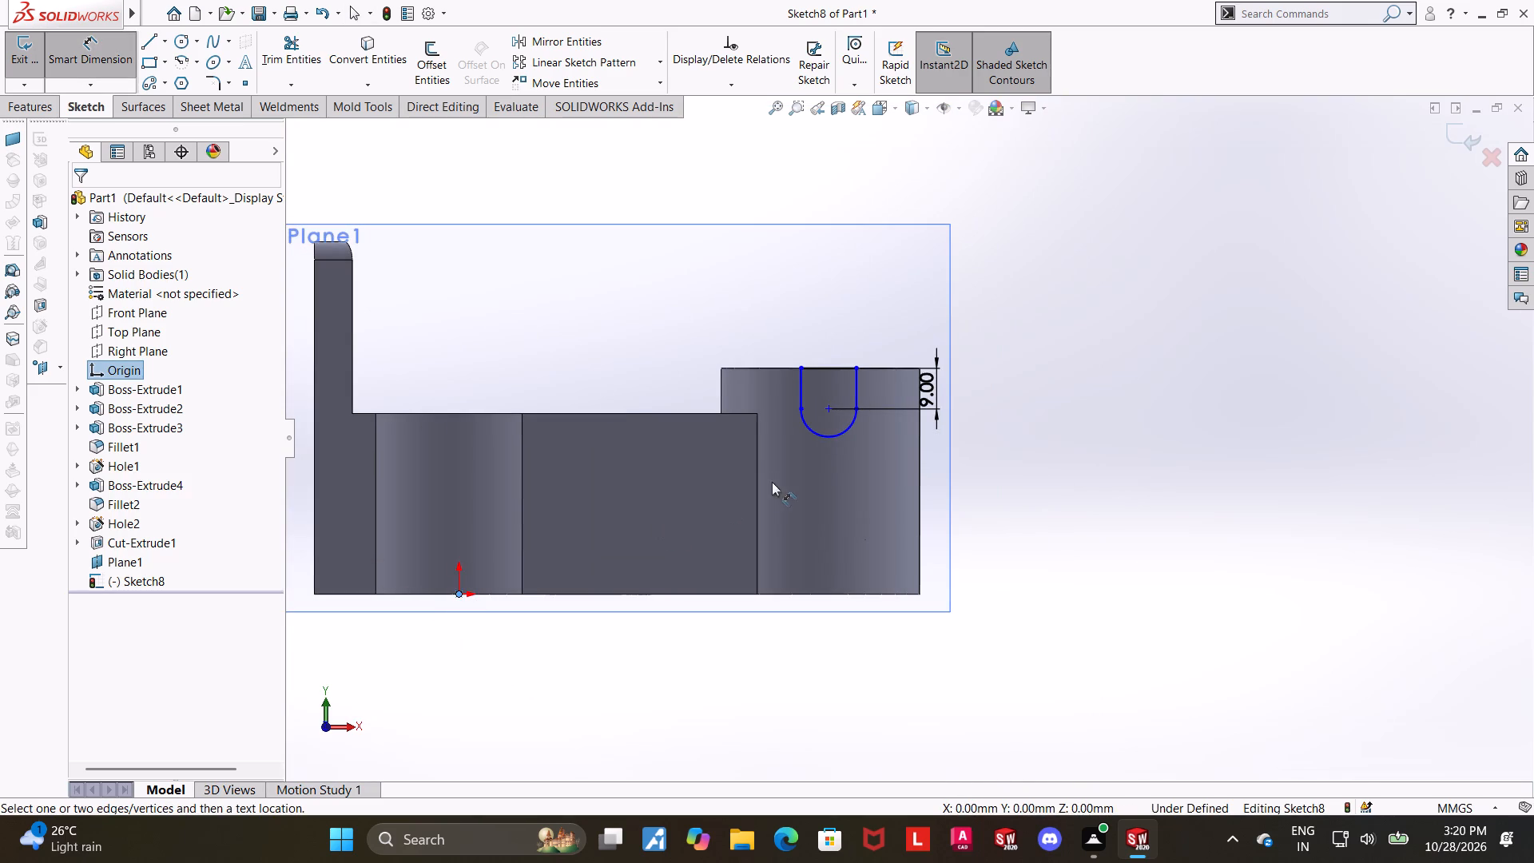
double_click(828, 416)
scroll(843, 435, up, 3)
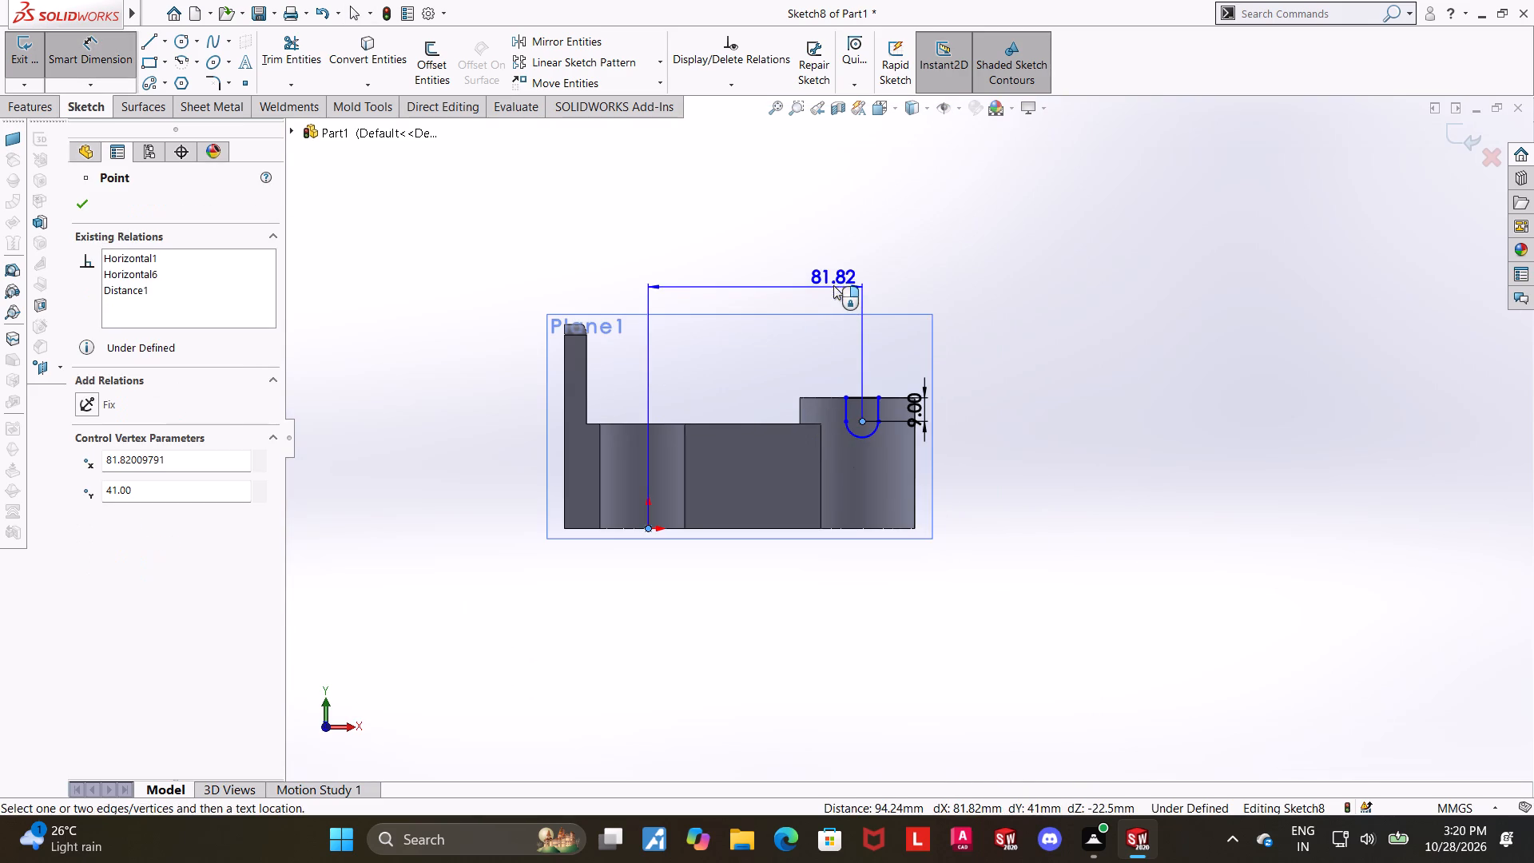
click(833, 285)
text(80)
key(Return)
key(Escape)
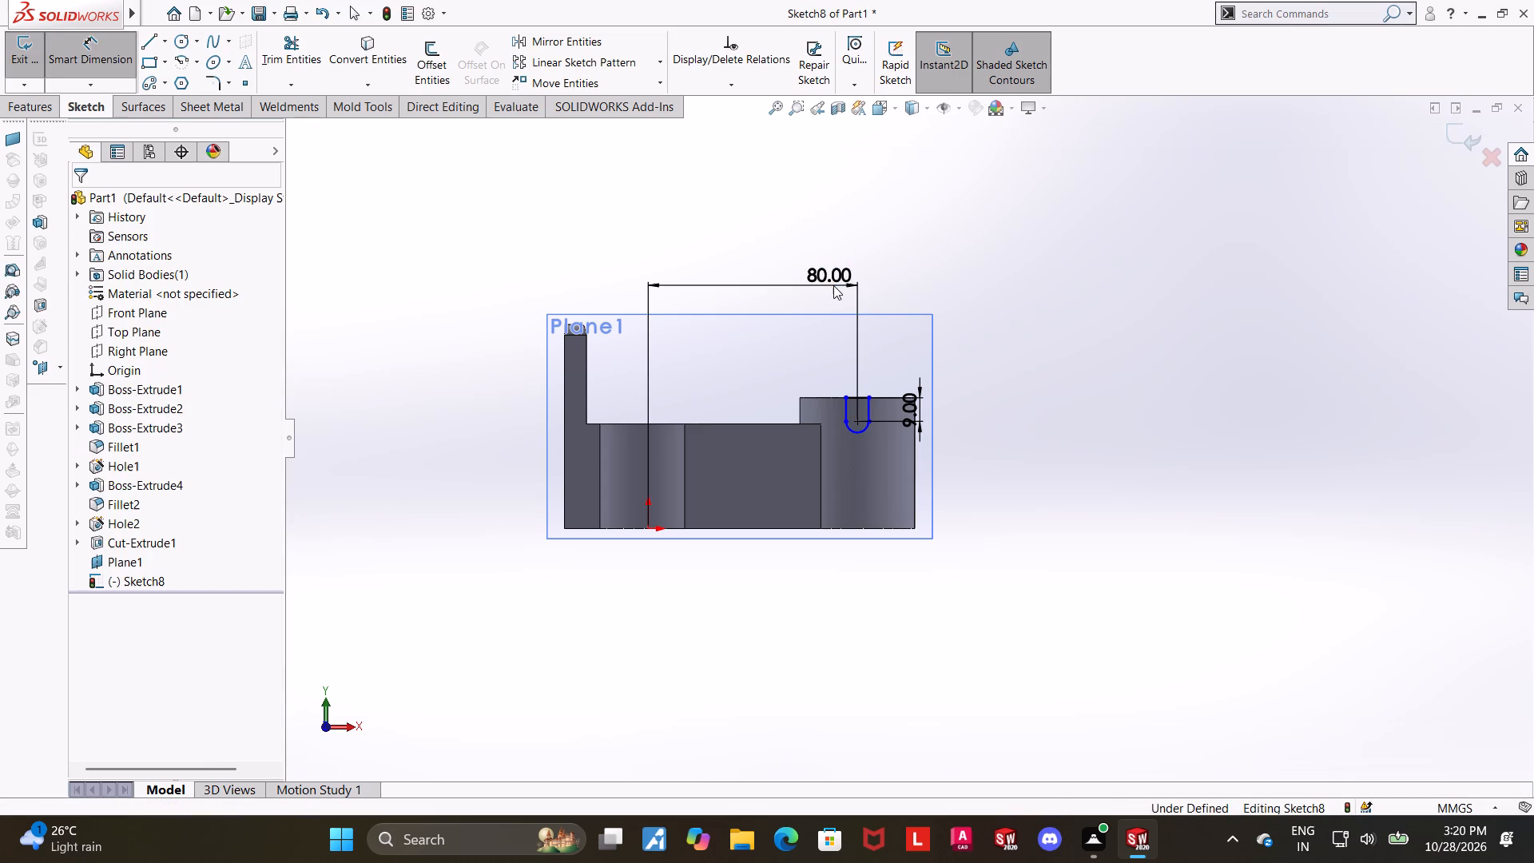
Widen the U-shaped profile freehand by moving its vertical line outward toward the boss's outer edge.
drag(1071, 375, 1065, 384)
scroll(893, 397, down, 1)
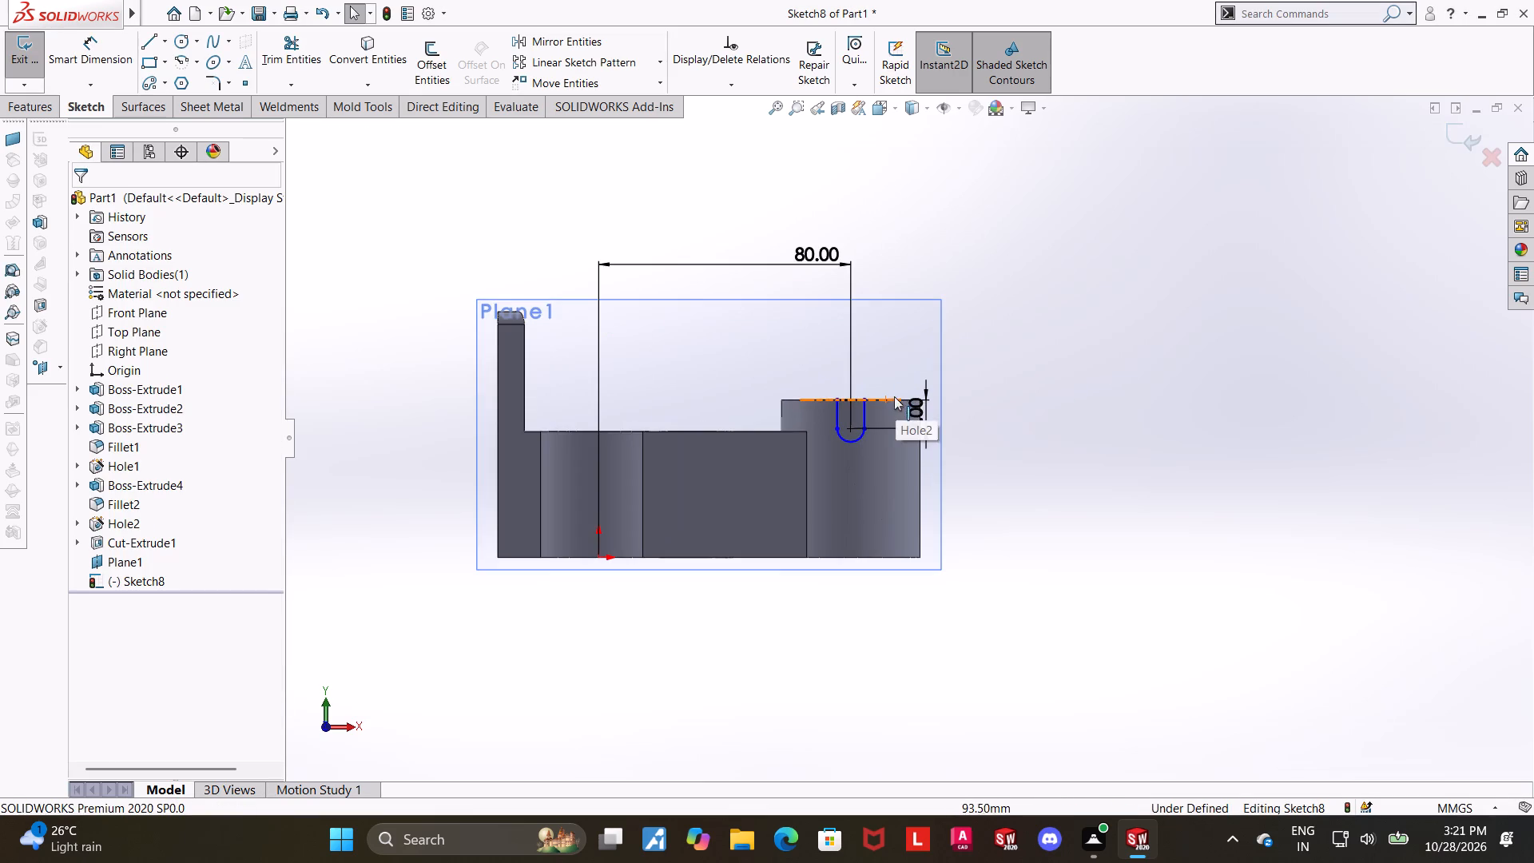
scroll(886, 396, down, 1)
scroll(951, 441, down, 1)
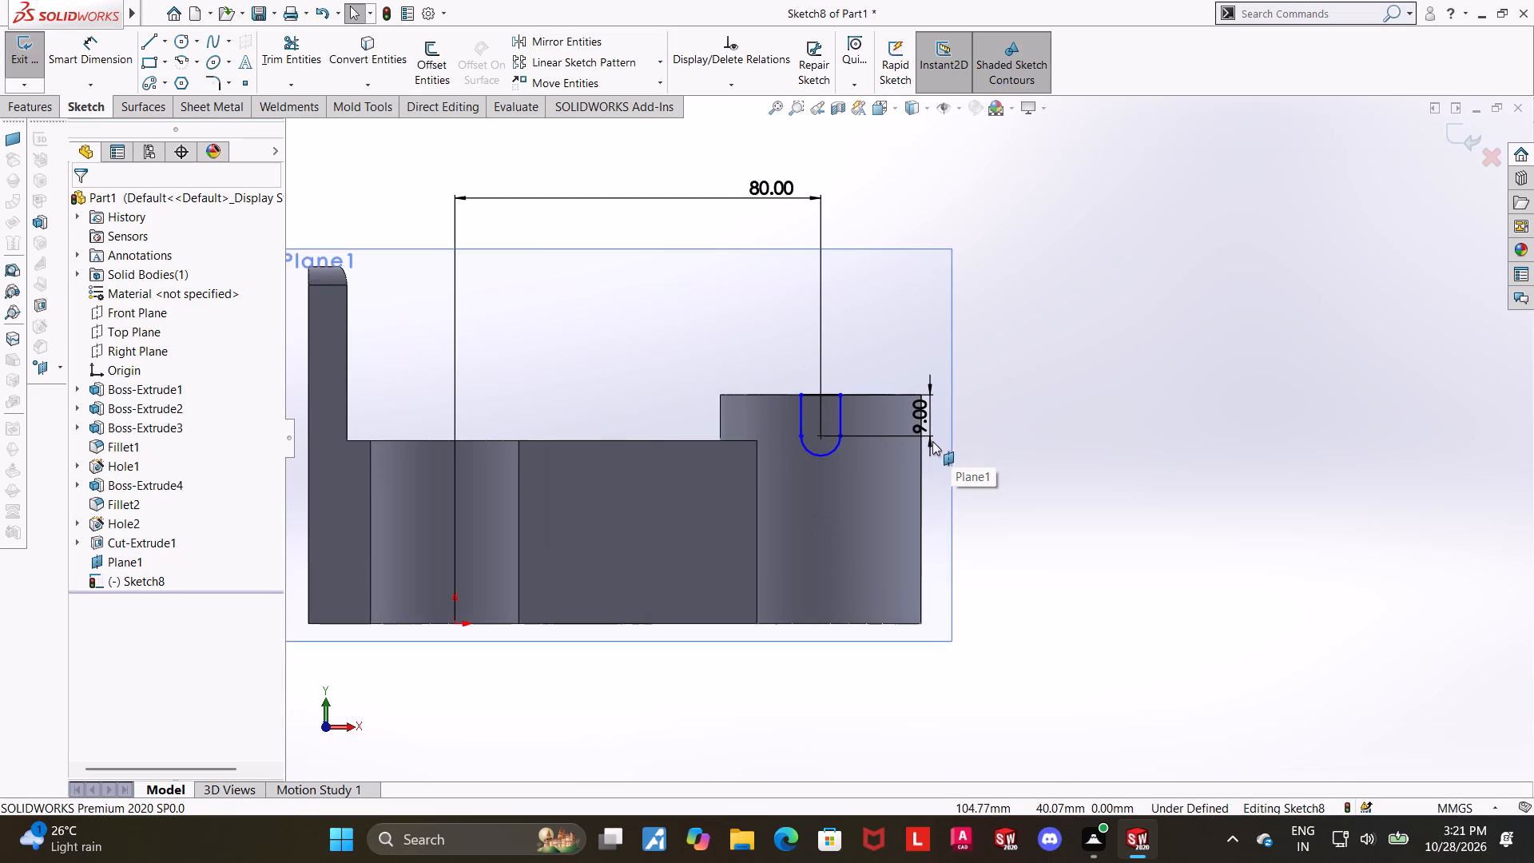
scroll(1011, 487, up, 1)
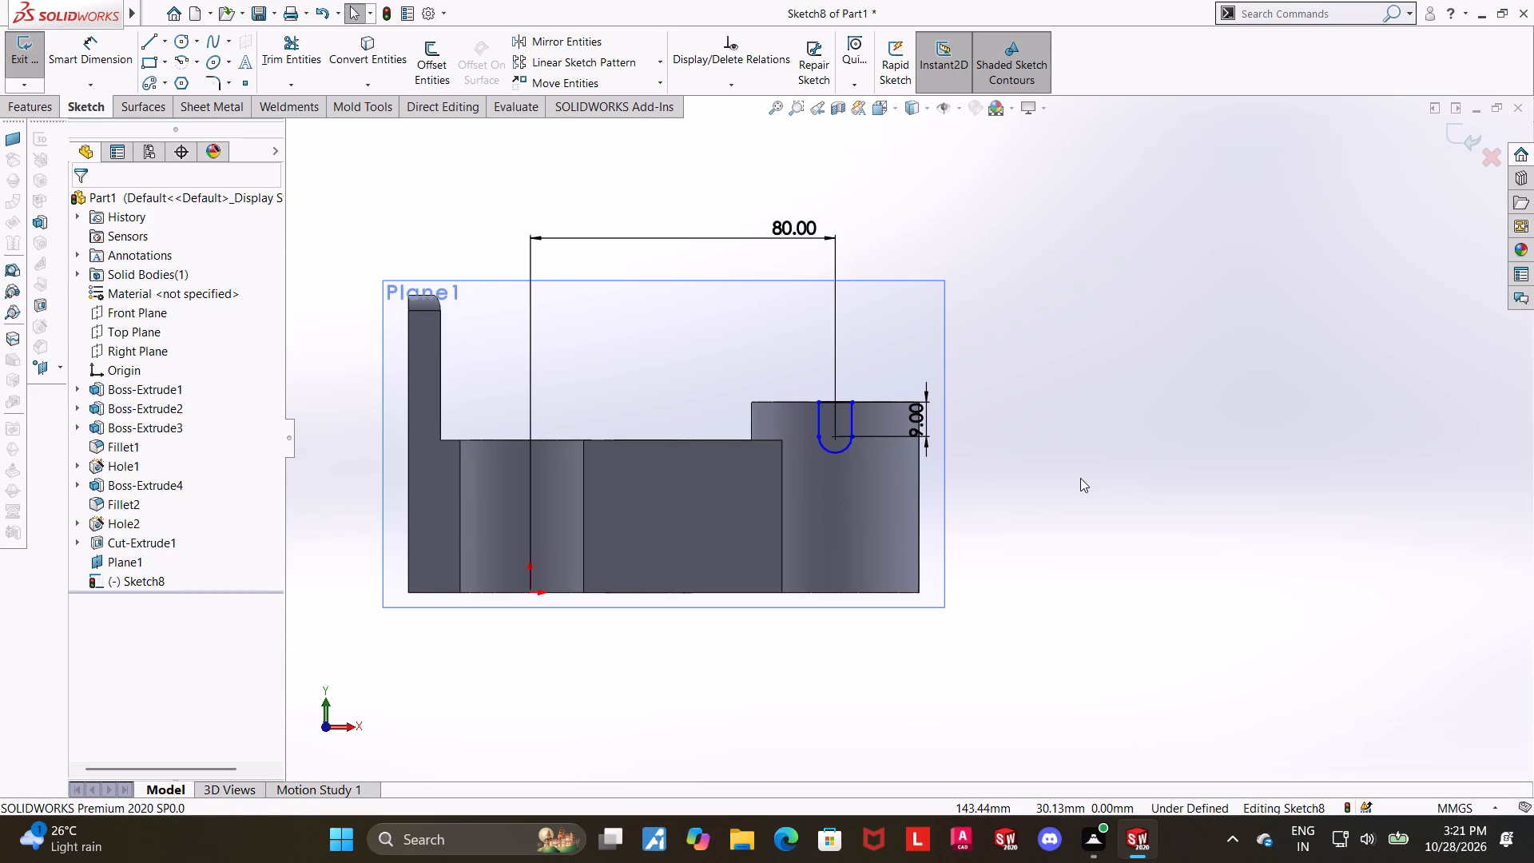
scroll(1080, 478, down, 1)
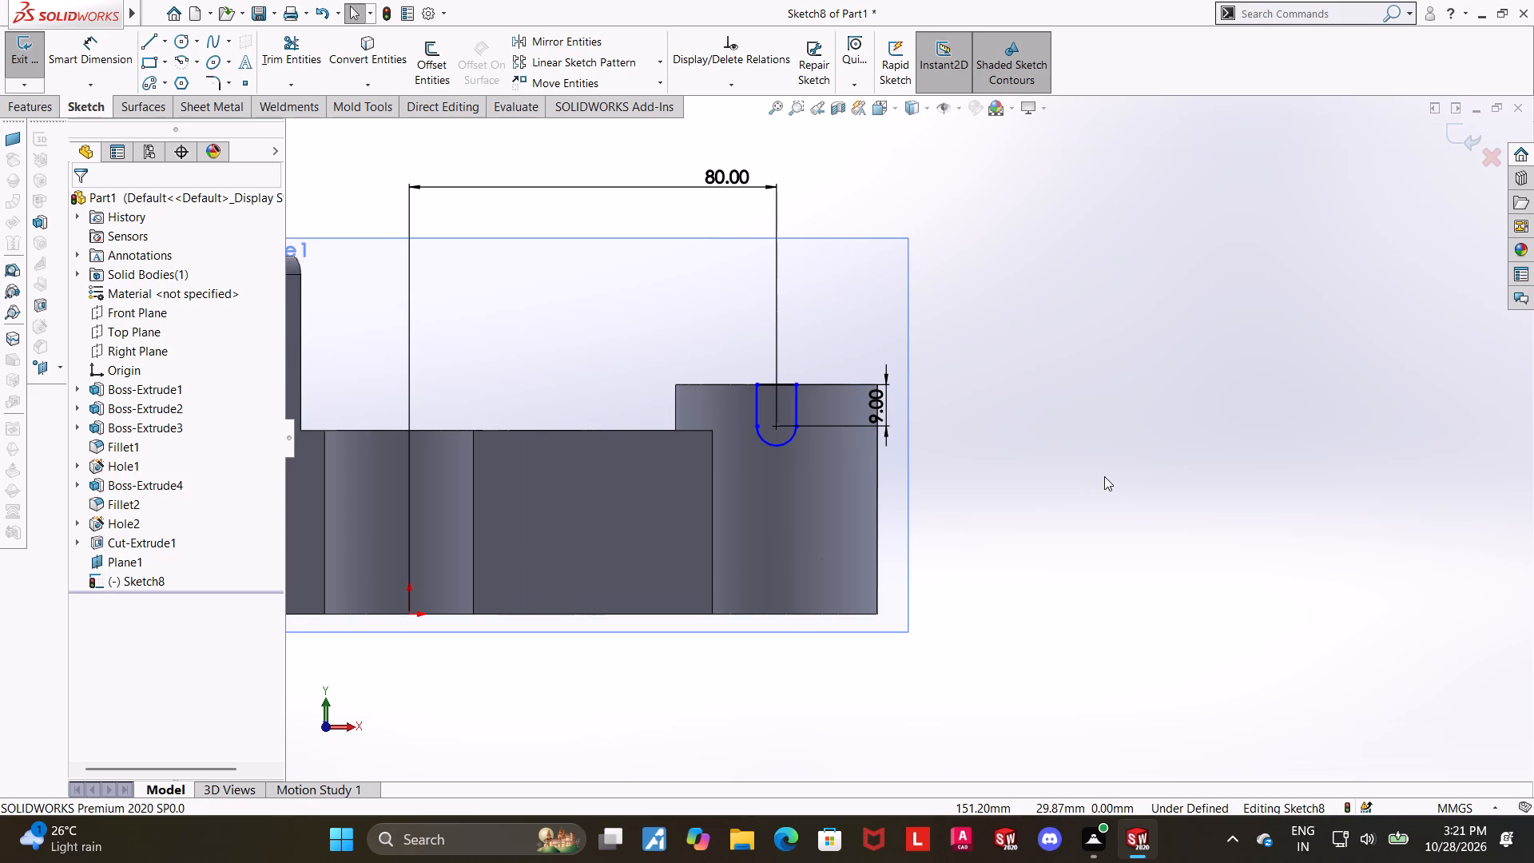
scroll(1197, 481, up, 1)
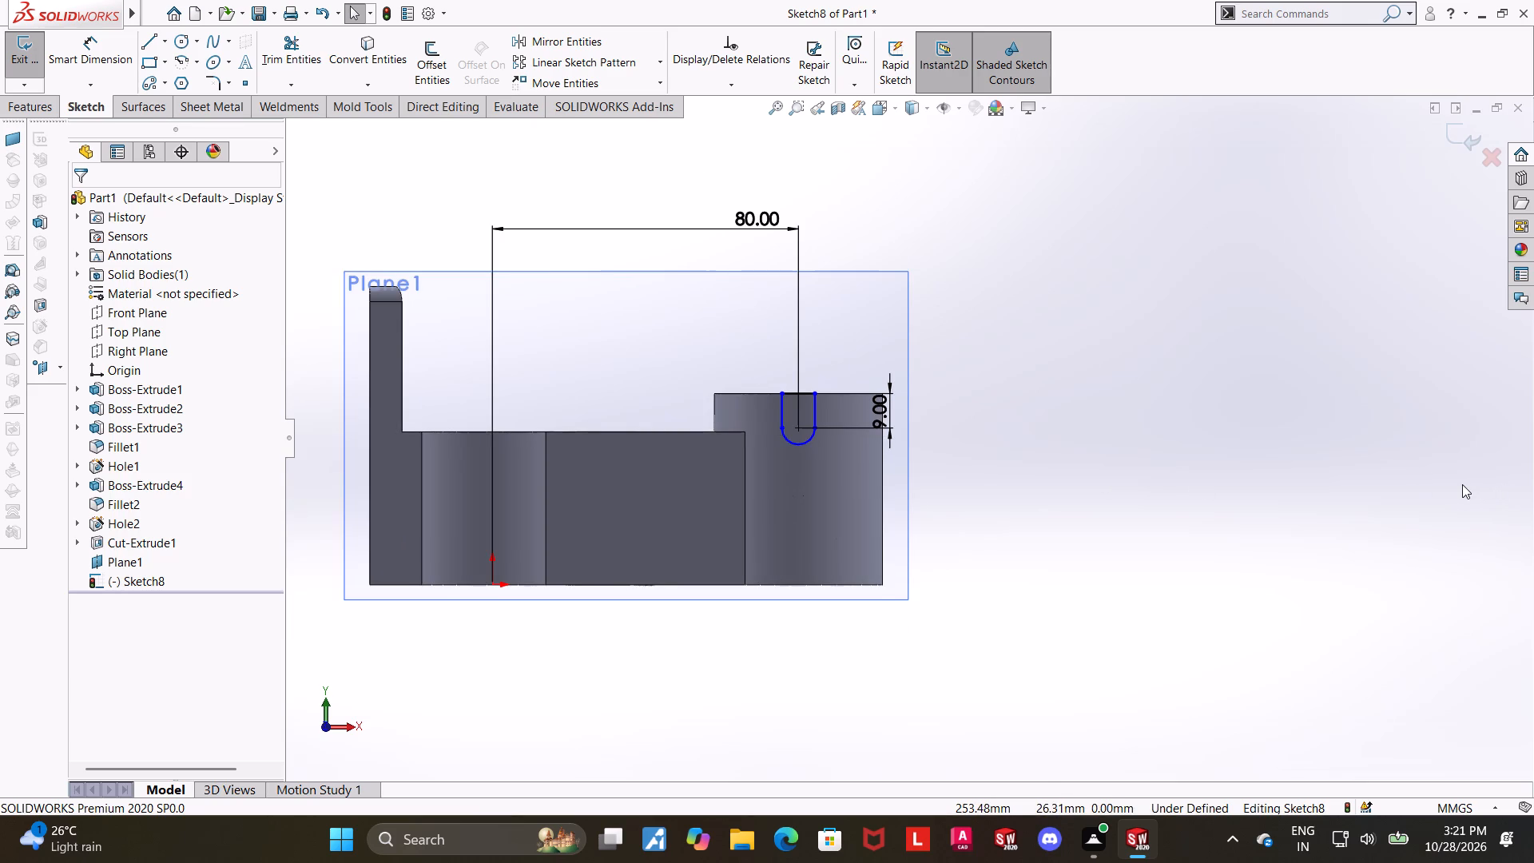
scroll(714, 422, down, 3)
scroll(900, 410, down, 3)
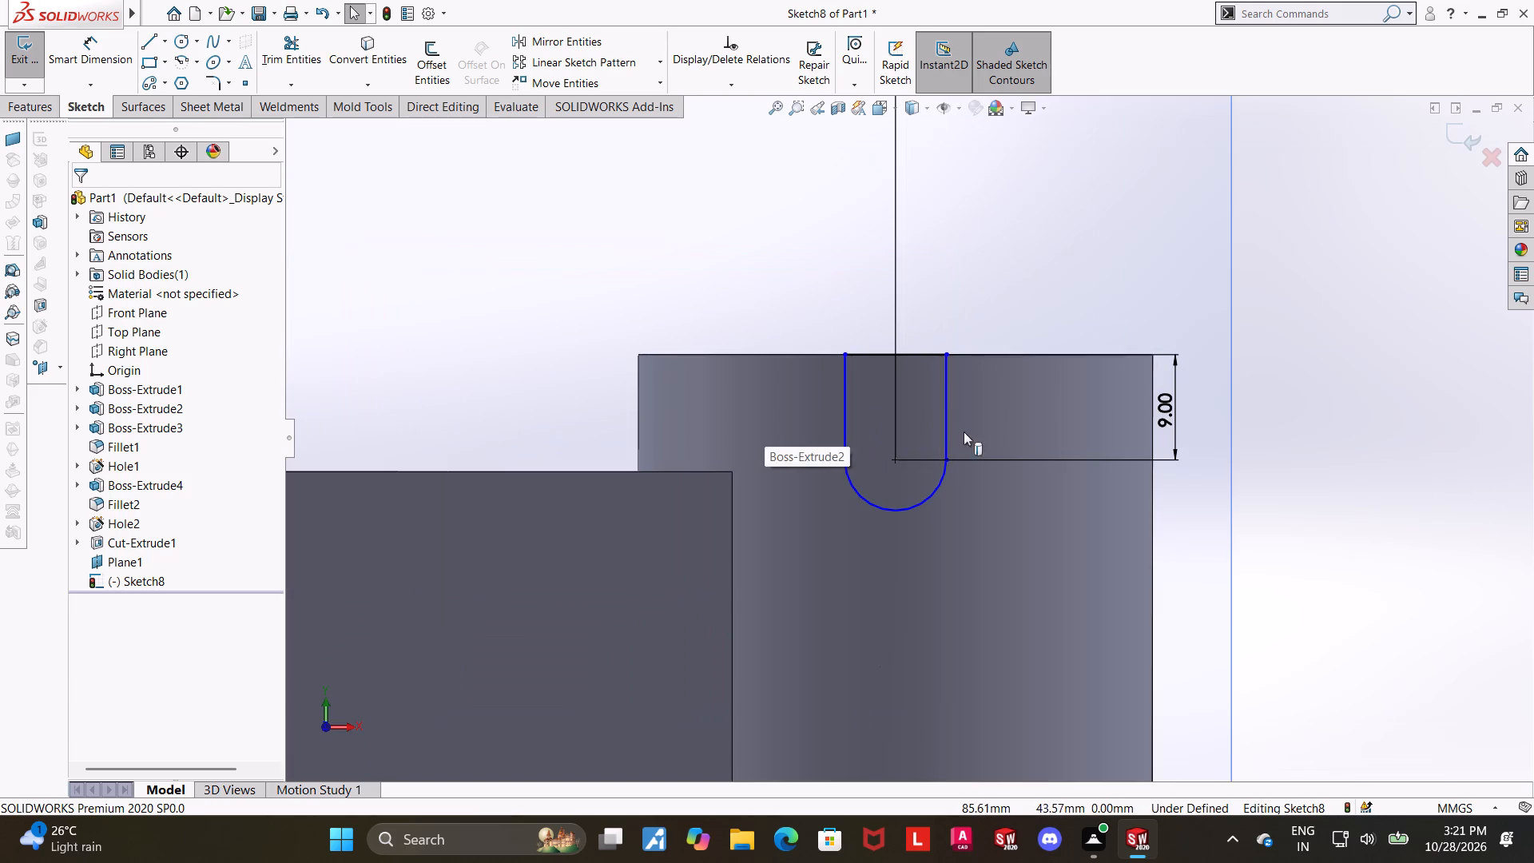
drag(945, 435, 1010, 434)
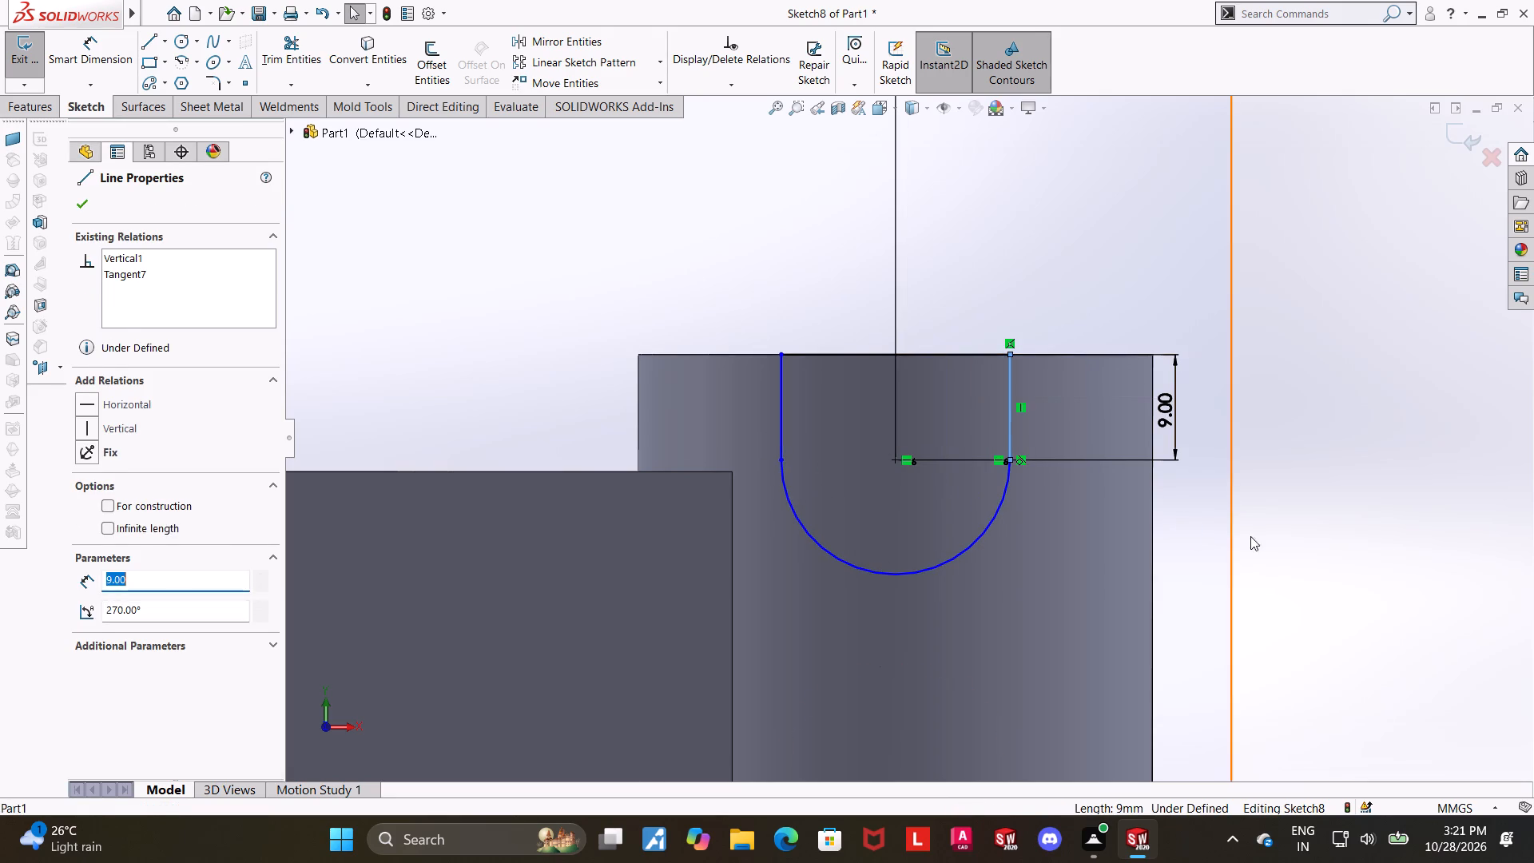
click(1284, 545)
scroll(1184, 496, up, 1)
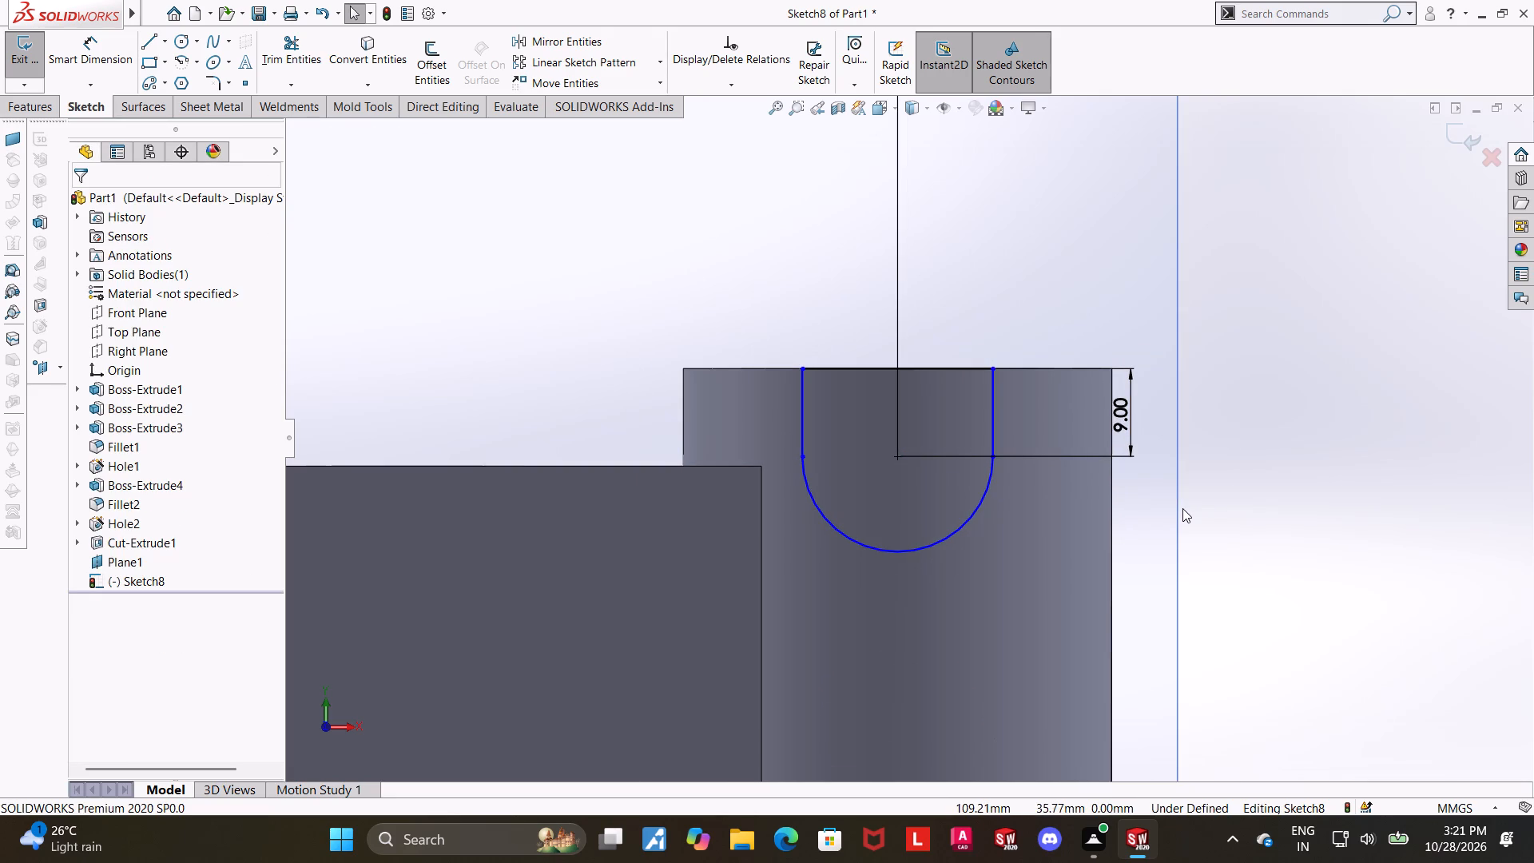
Examine the U-shaped profile and its position dimensions against the boss and the whole part.
scroll(1182, 507, up, 1)
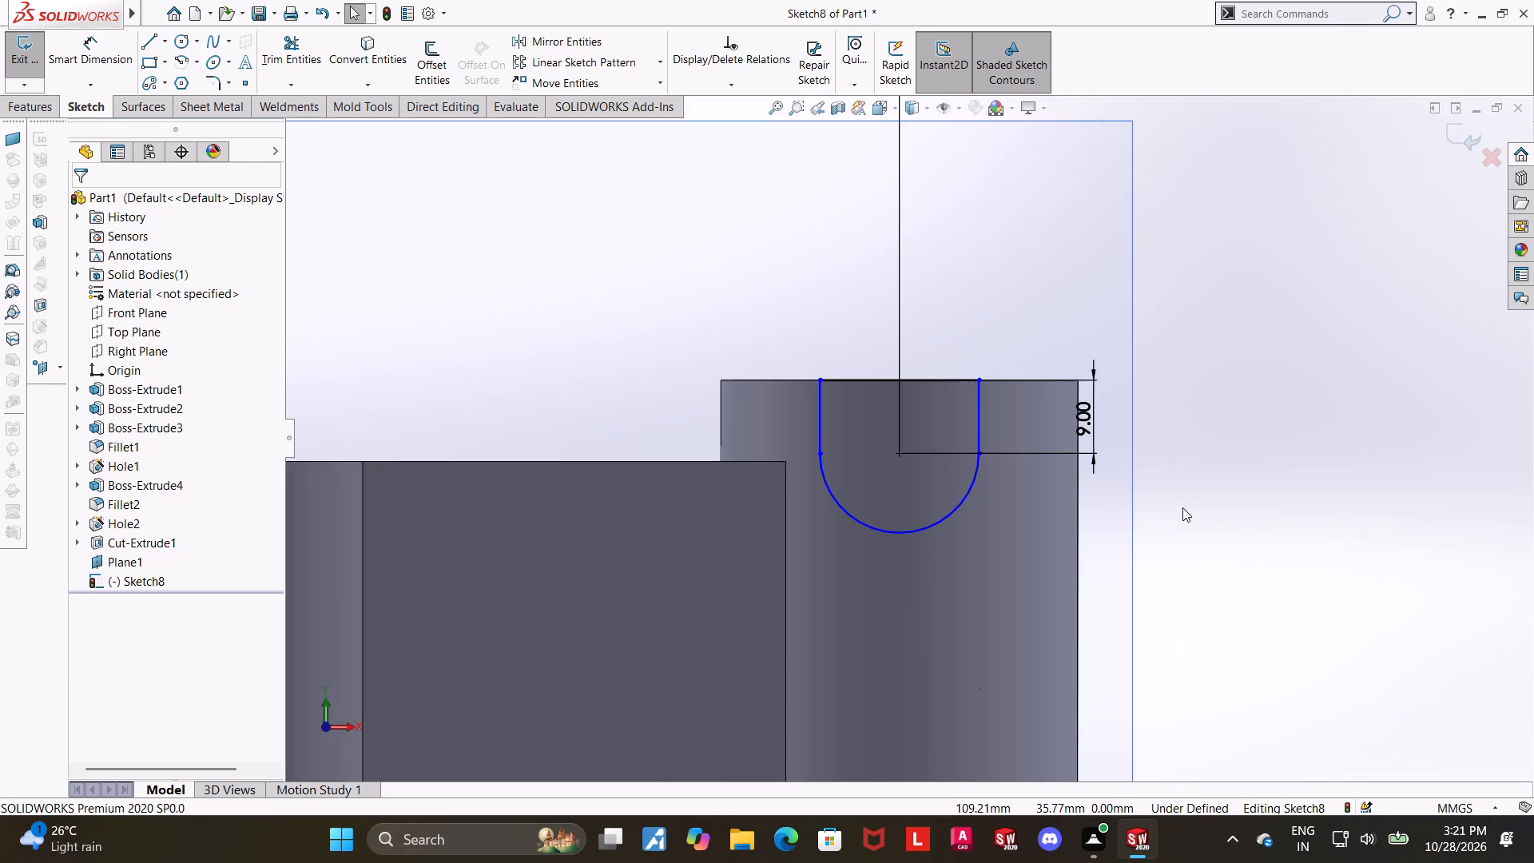
scroll(1182, 507, down, 1)
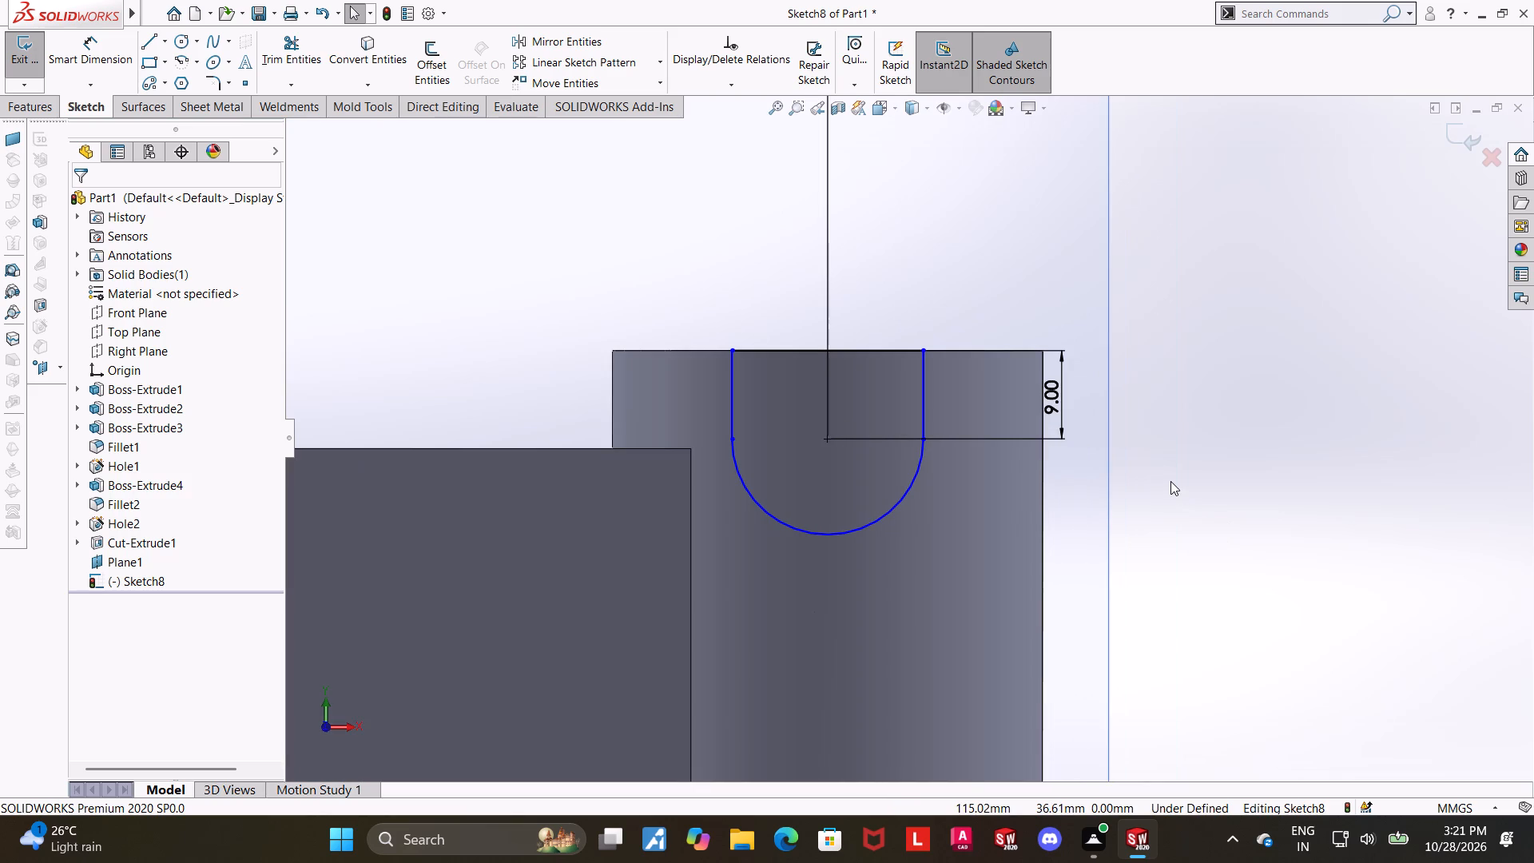
scroll(1170, 481, down, 1)
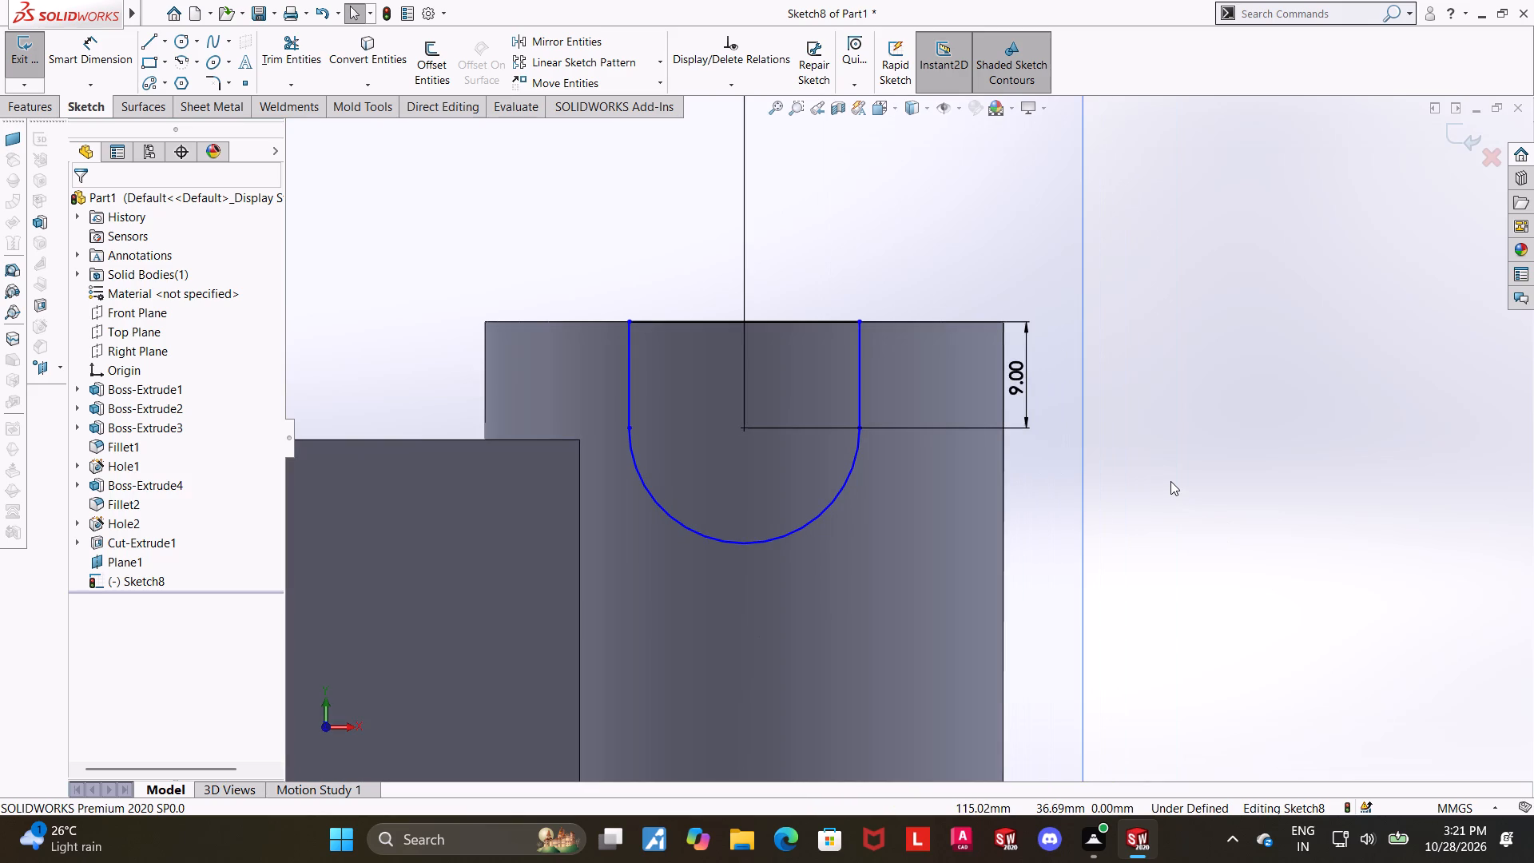
scroll(1120, 478, up, 2)
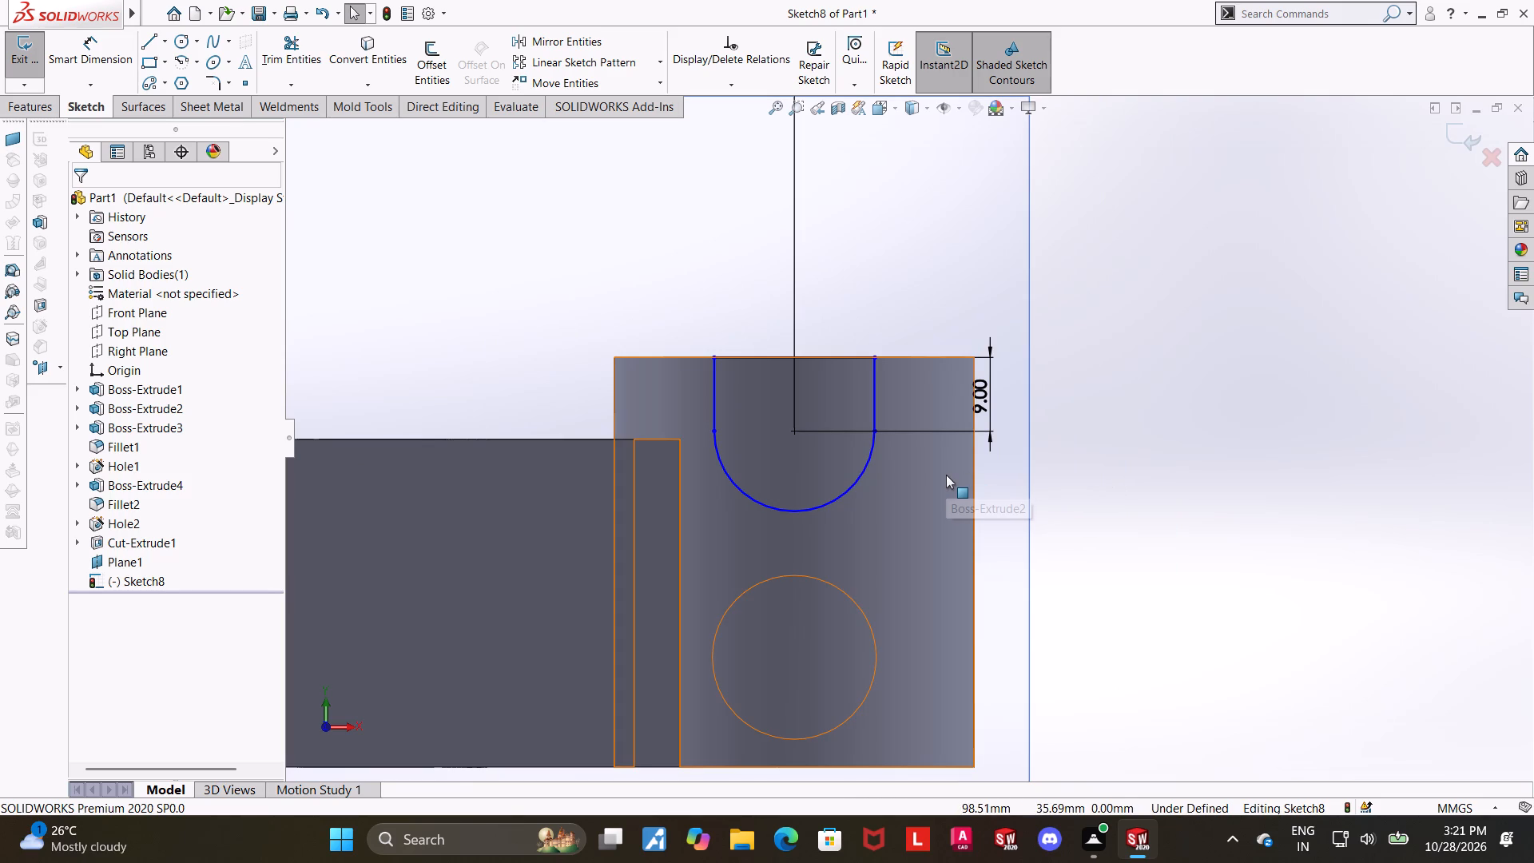
scroll(946, 475, up, 1)
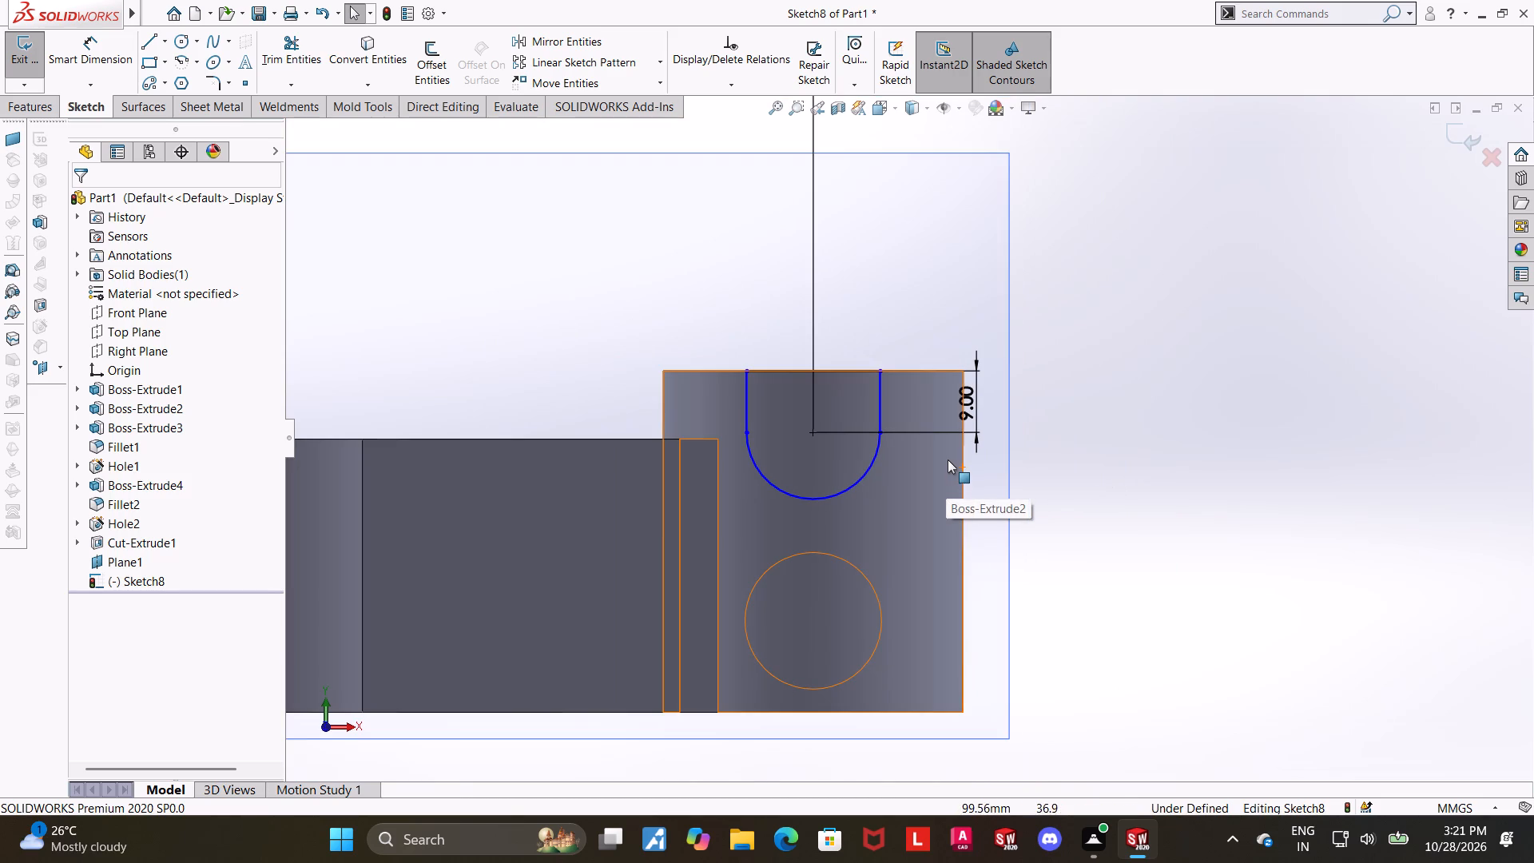
scroll(951, 455, up, 1)
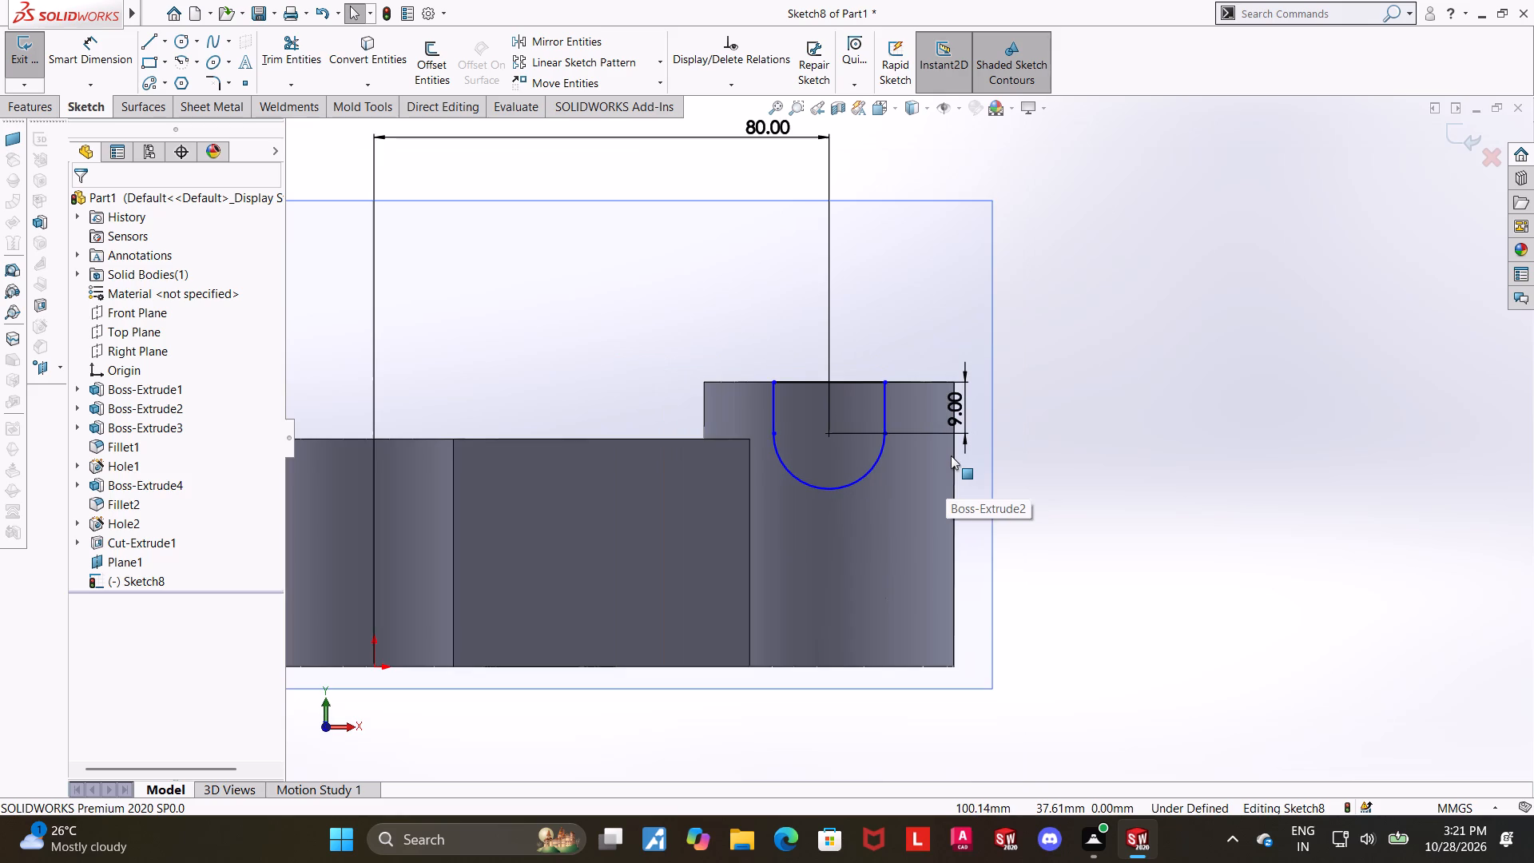
scroll(951, 455, up, 1)
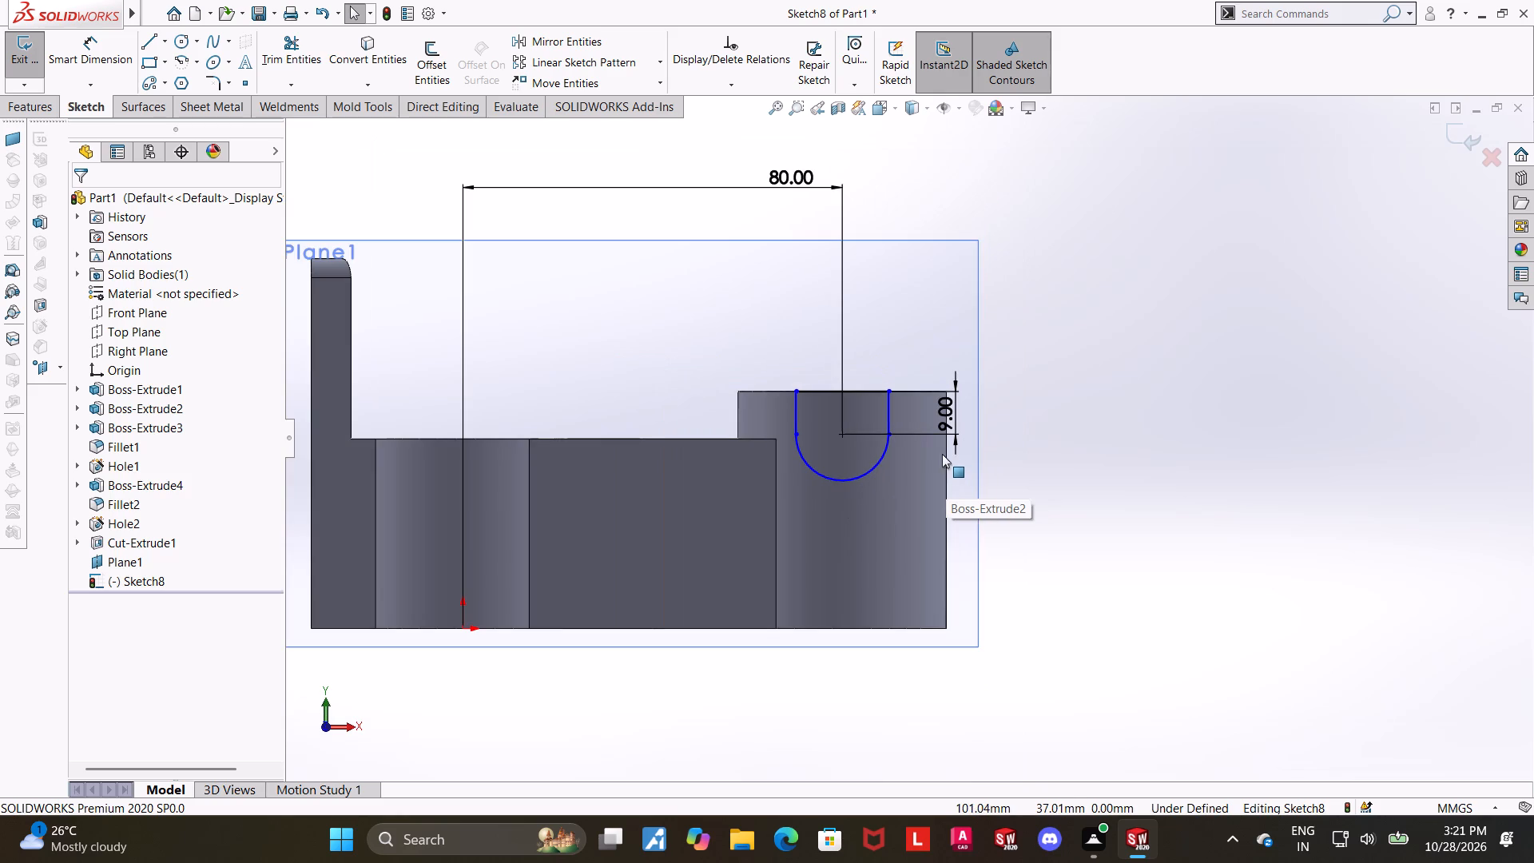
click(1099, 493)
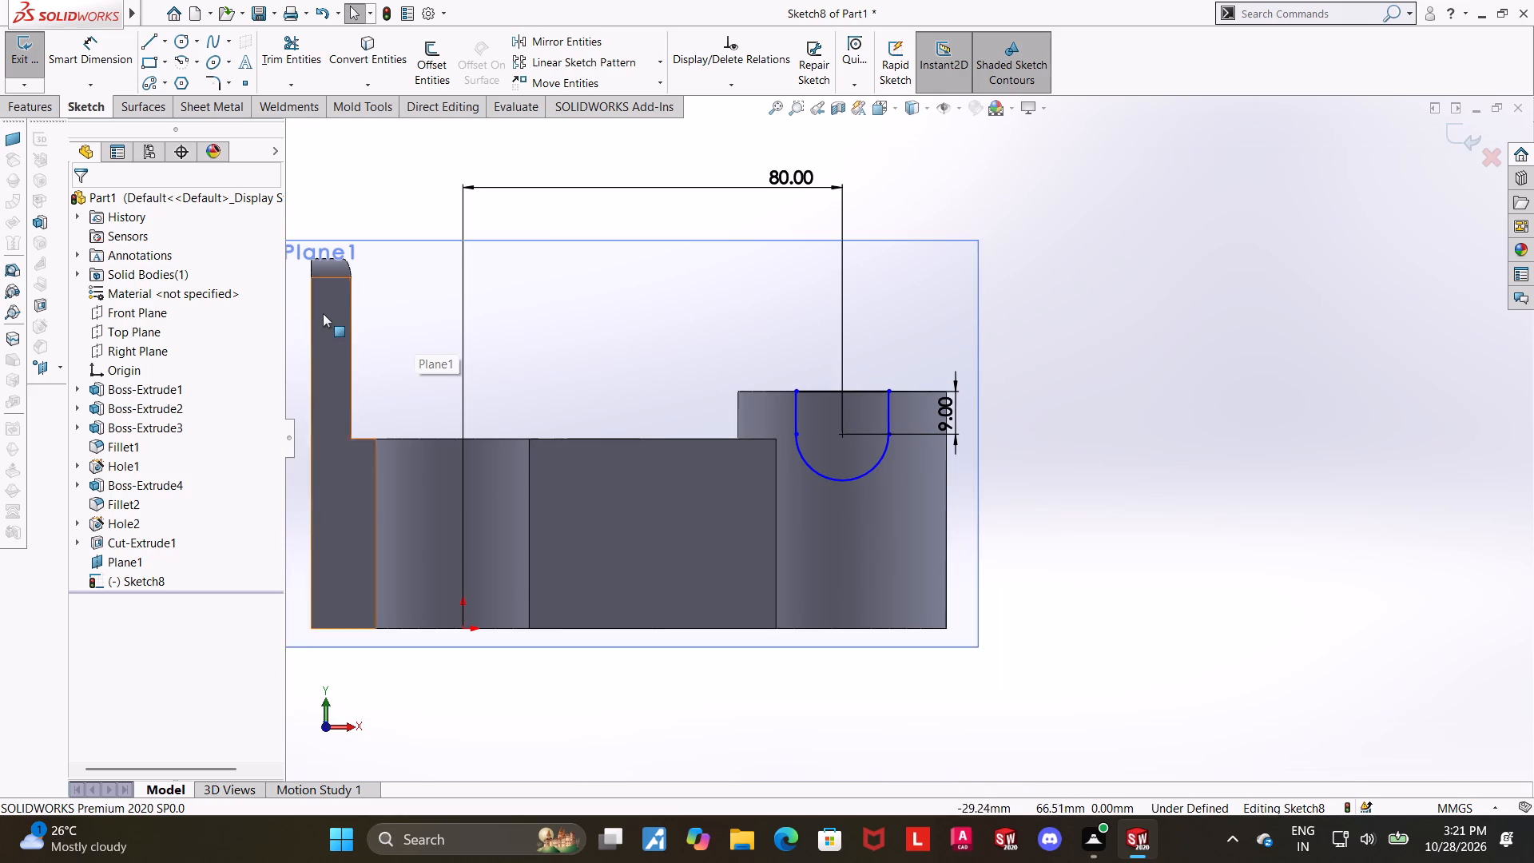
scroll(316, 315, up, 2)
scroll(614, 357, down, 1)
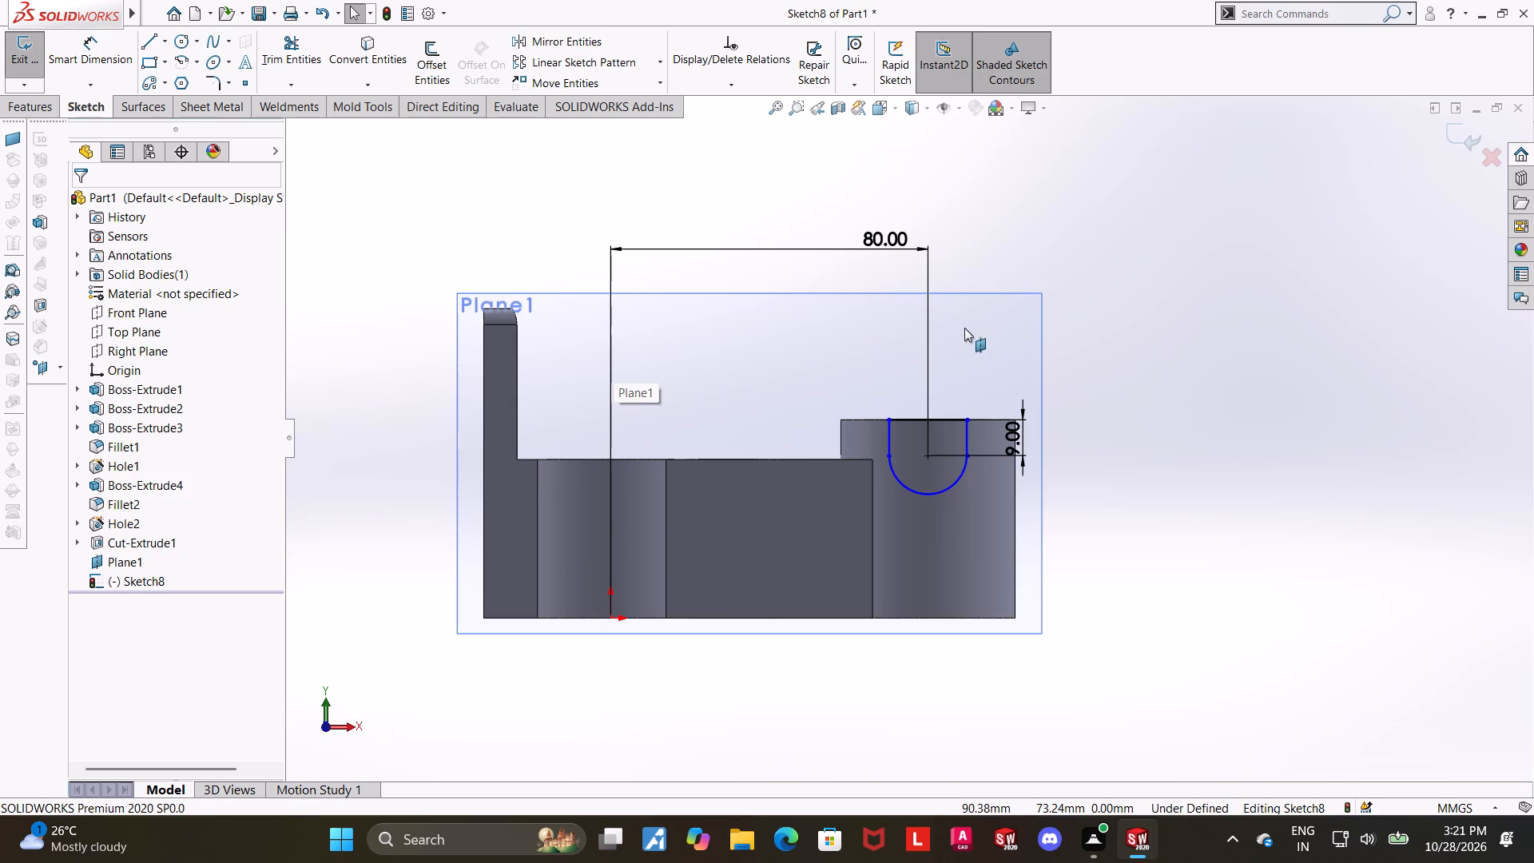
scroll(964, 328, down, 1)
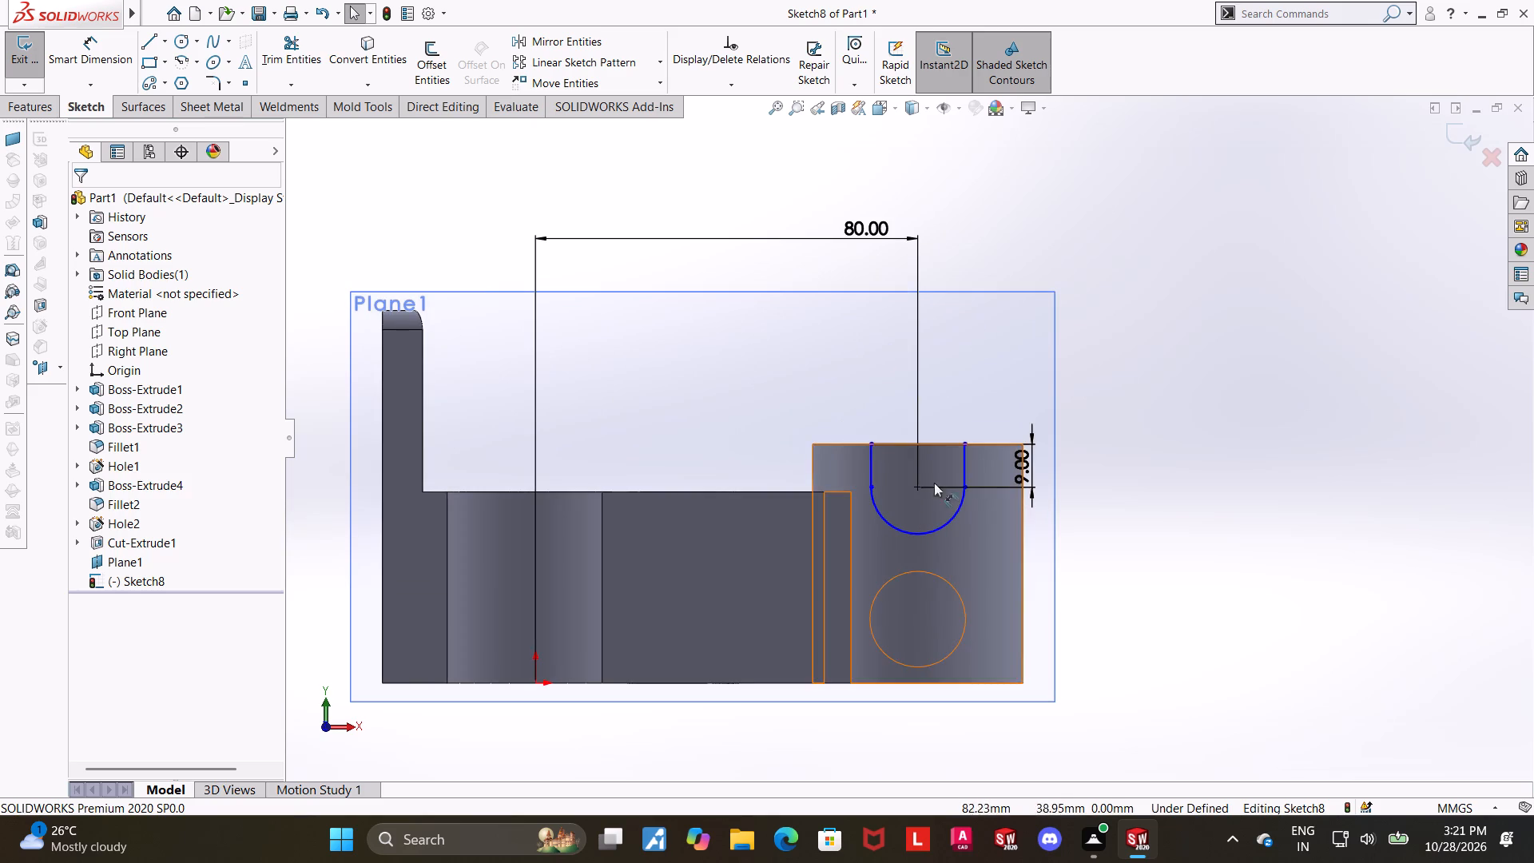
scroll(964, 465, down, 2)
scroll(1075, 538, down, 1)
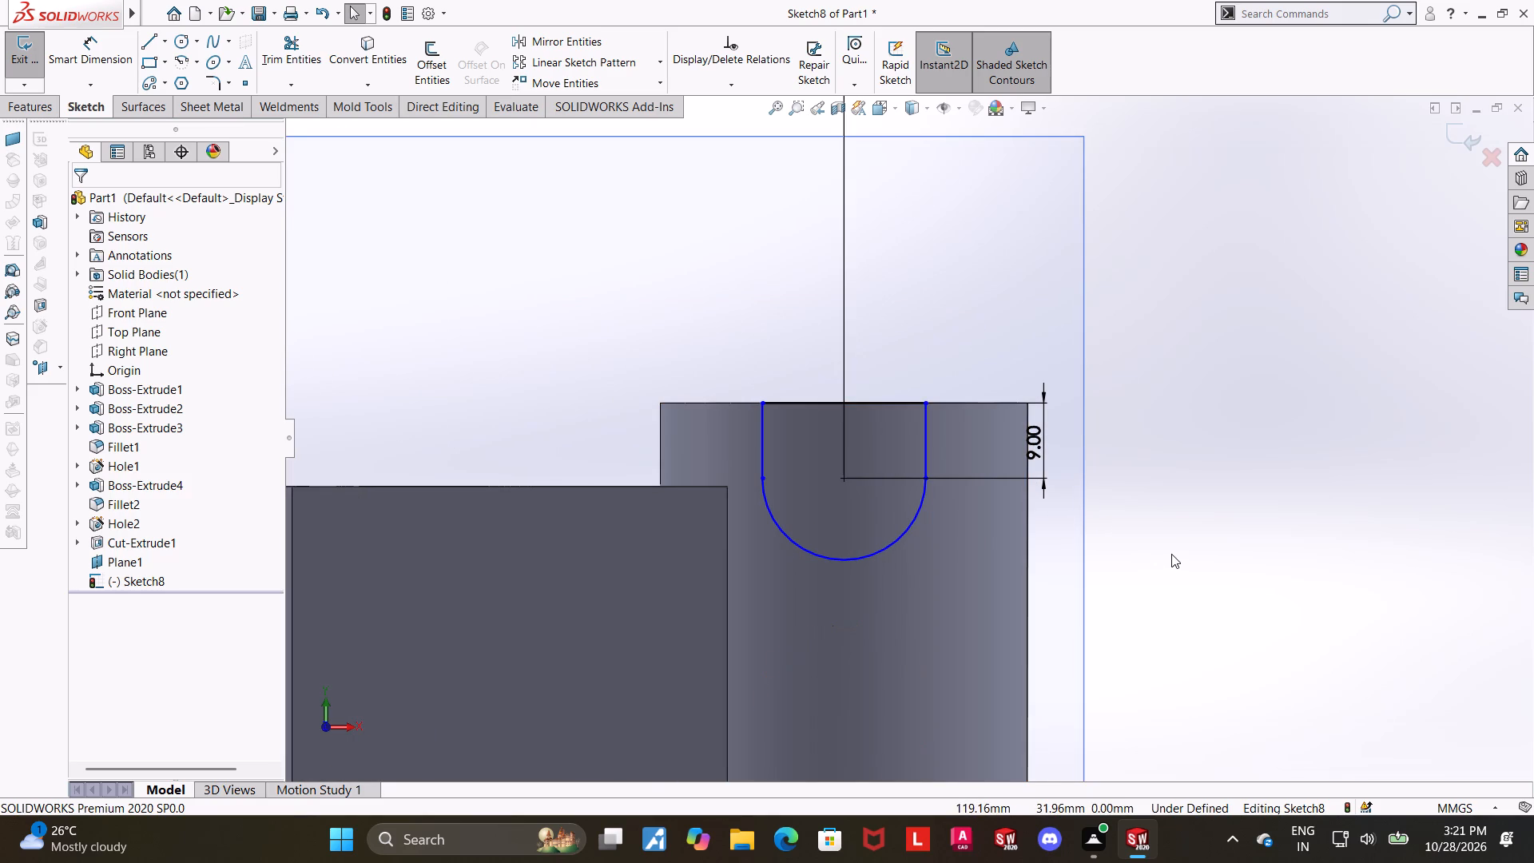
scroll(1171, 554, down, 1)
scroll(1062, 537, down, 1)
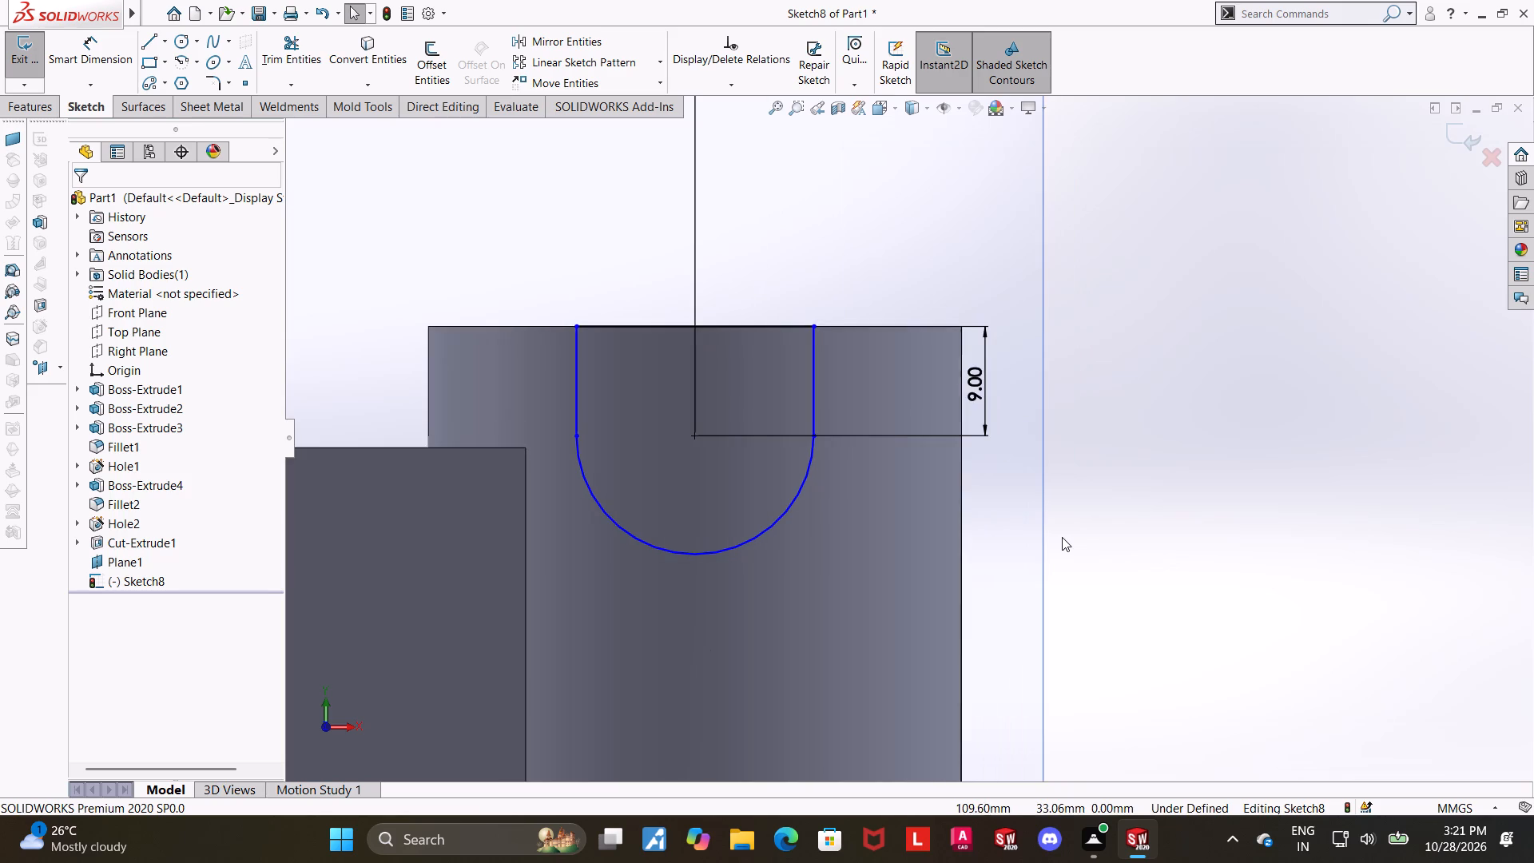
scroll(698, 451, down, 1)
scroll(829, 441, up, 2)
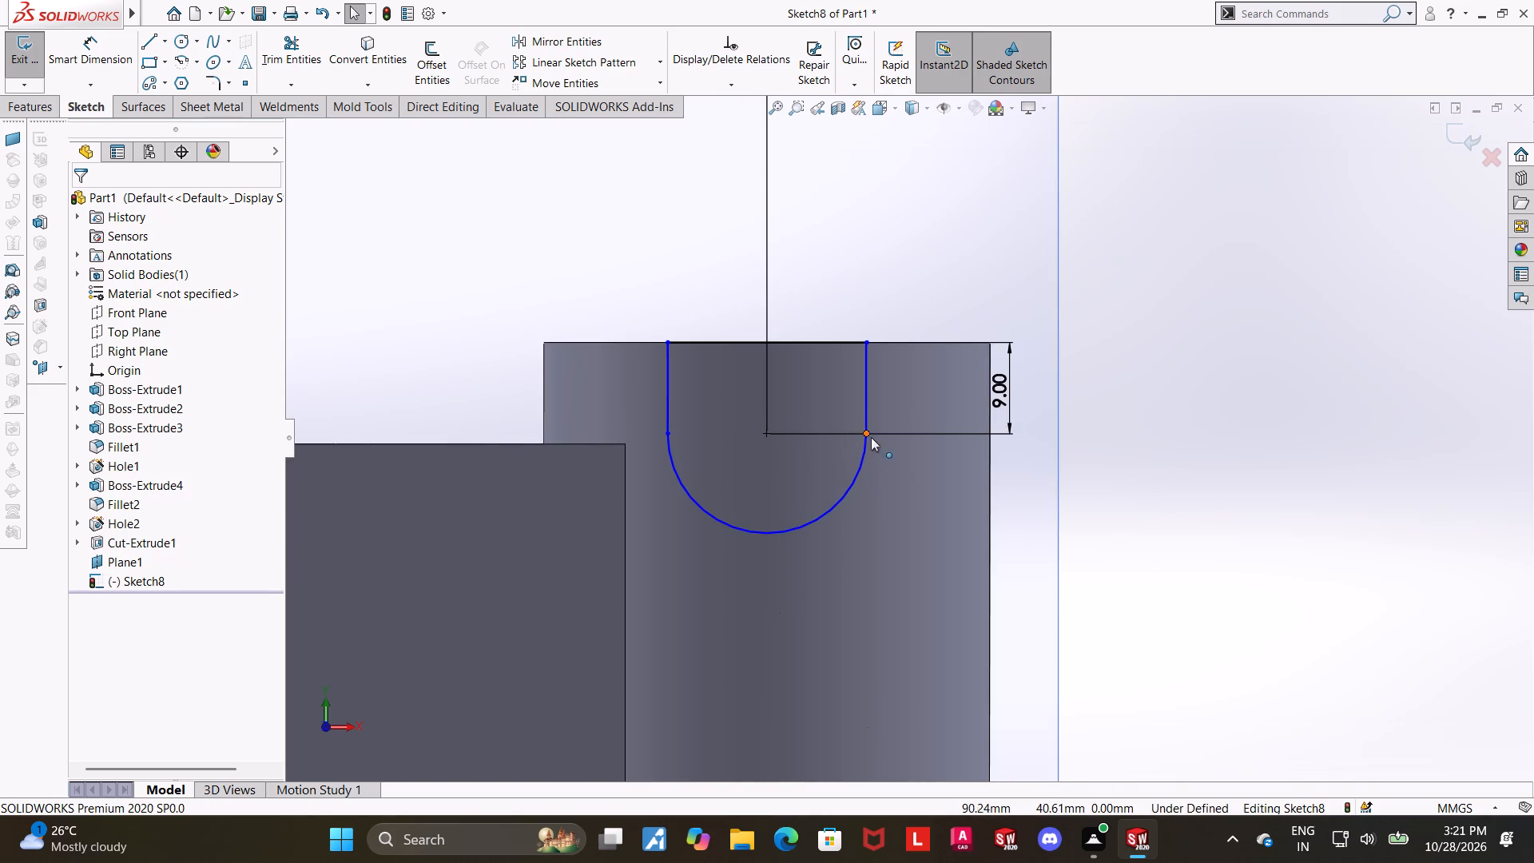
scroll(904, 434, down, 1)
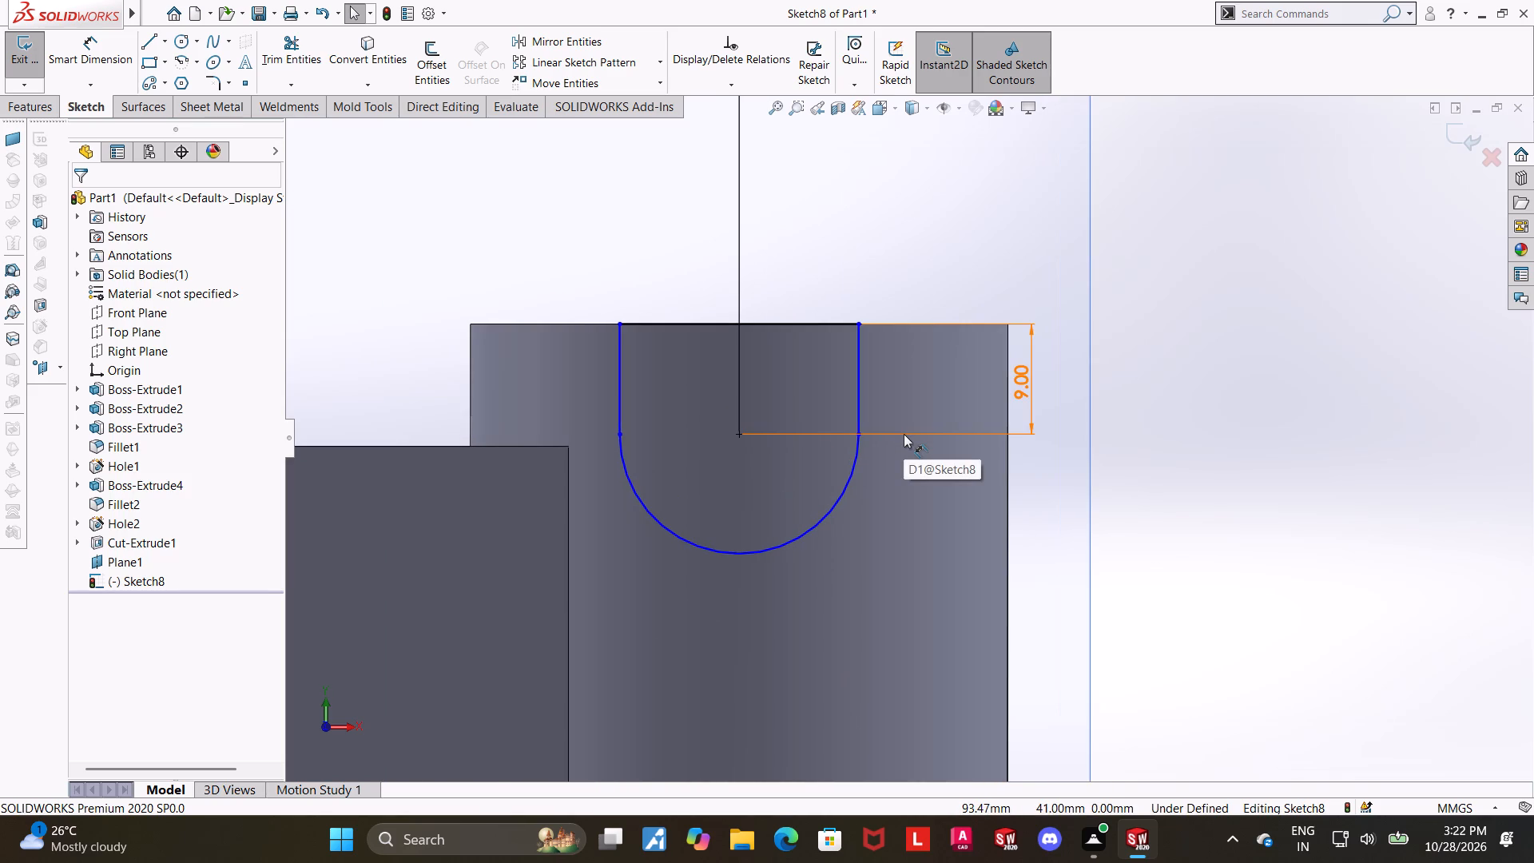
scroll(860, 432, down, 1)
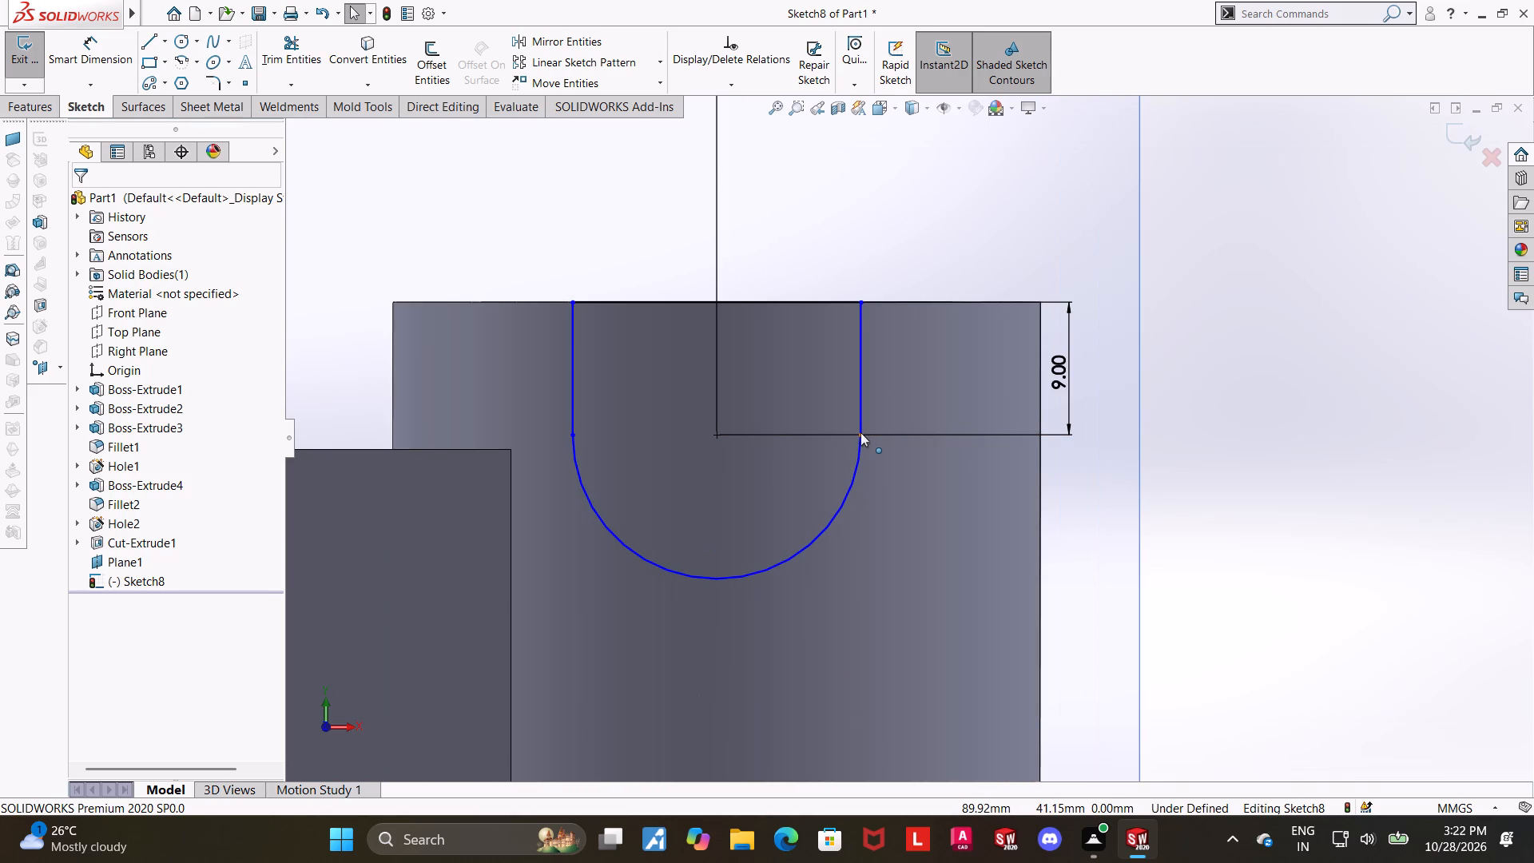
scroll(860, 432, up, 1)
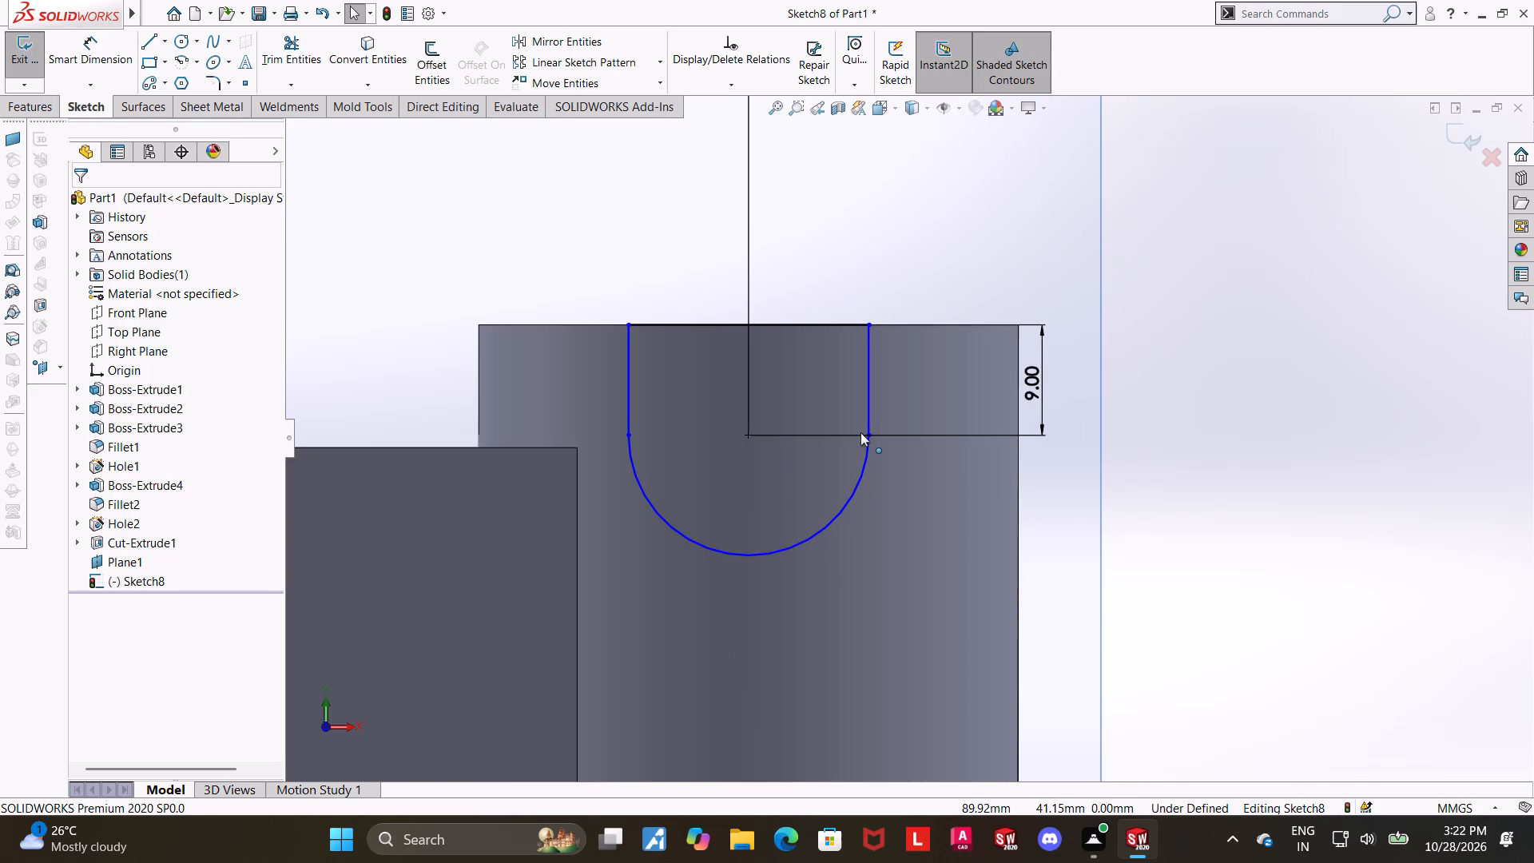
scroll(860, 432, down, 1)
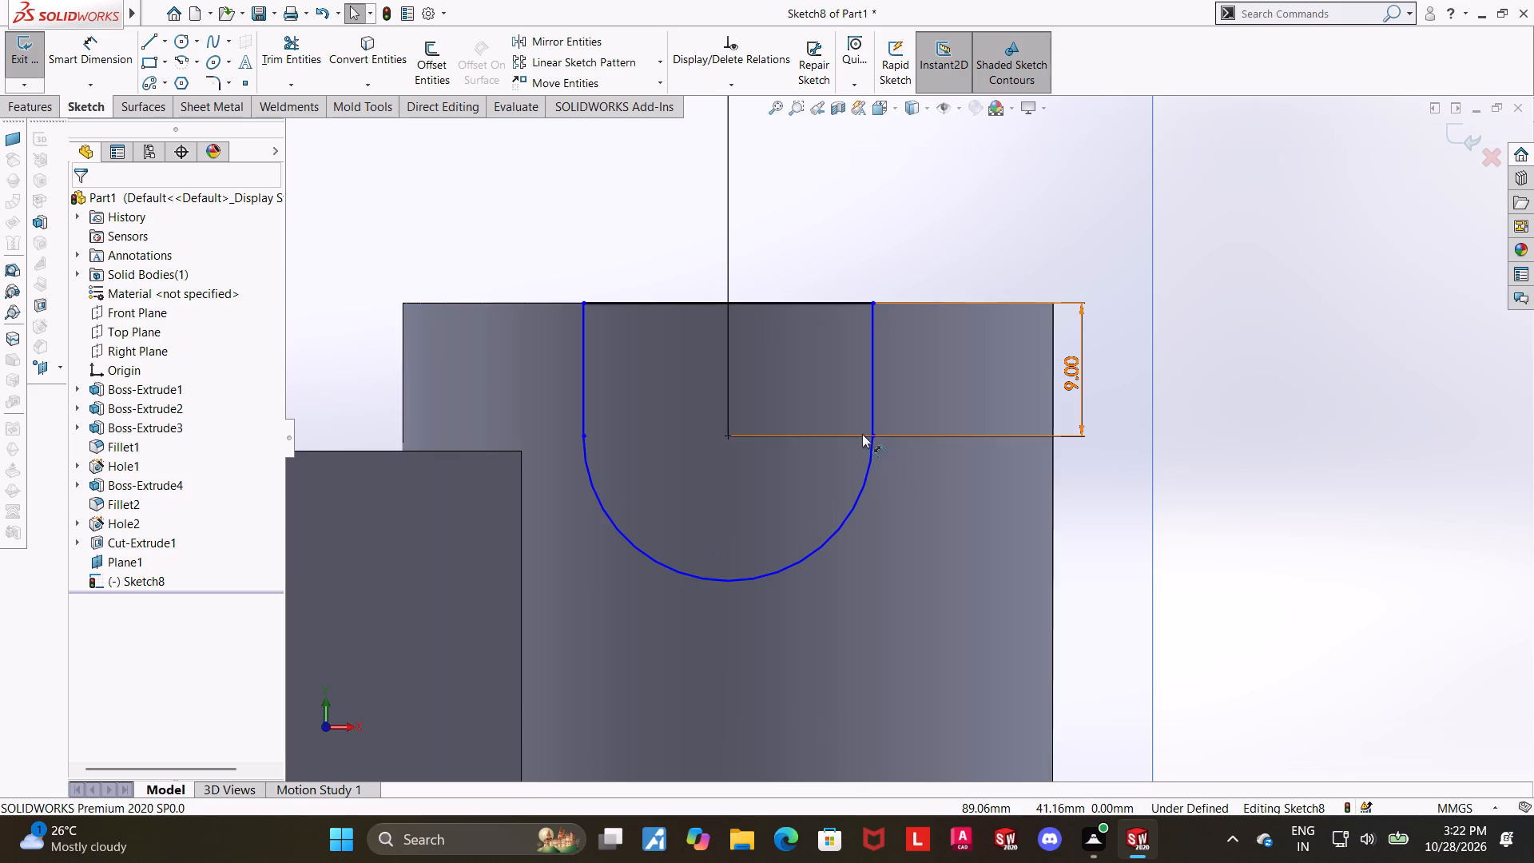
click(1261, 502)
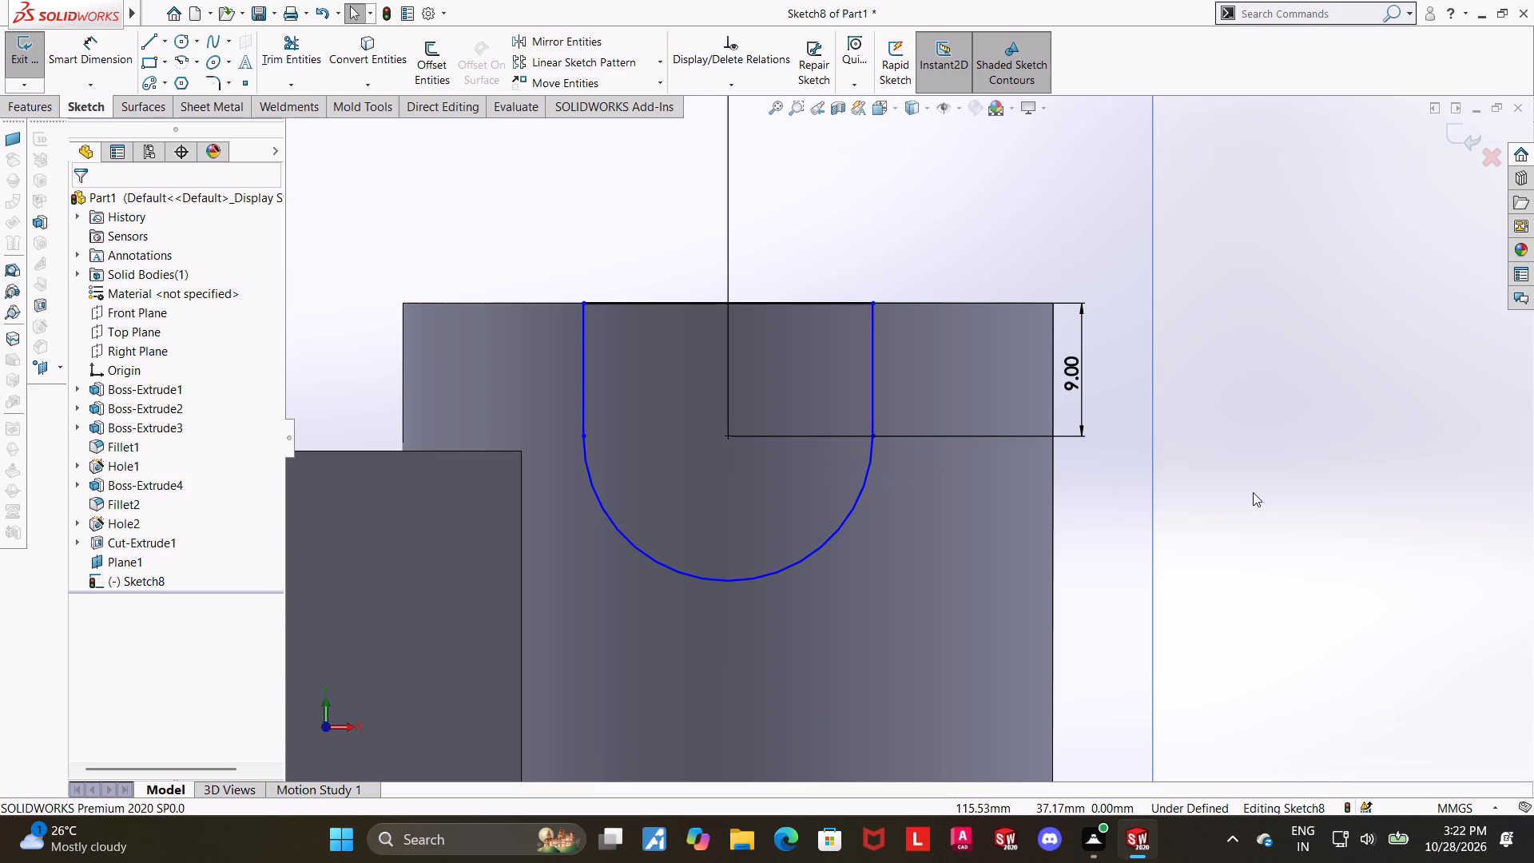
scroll(1119, 491, up, 2)
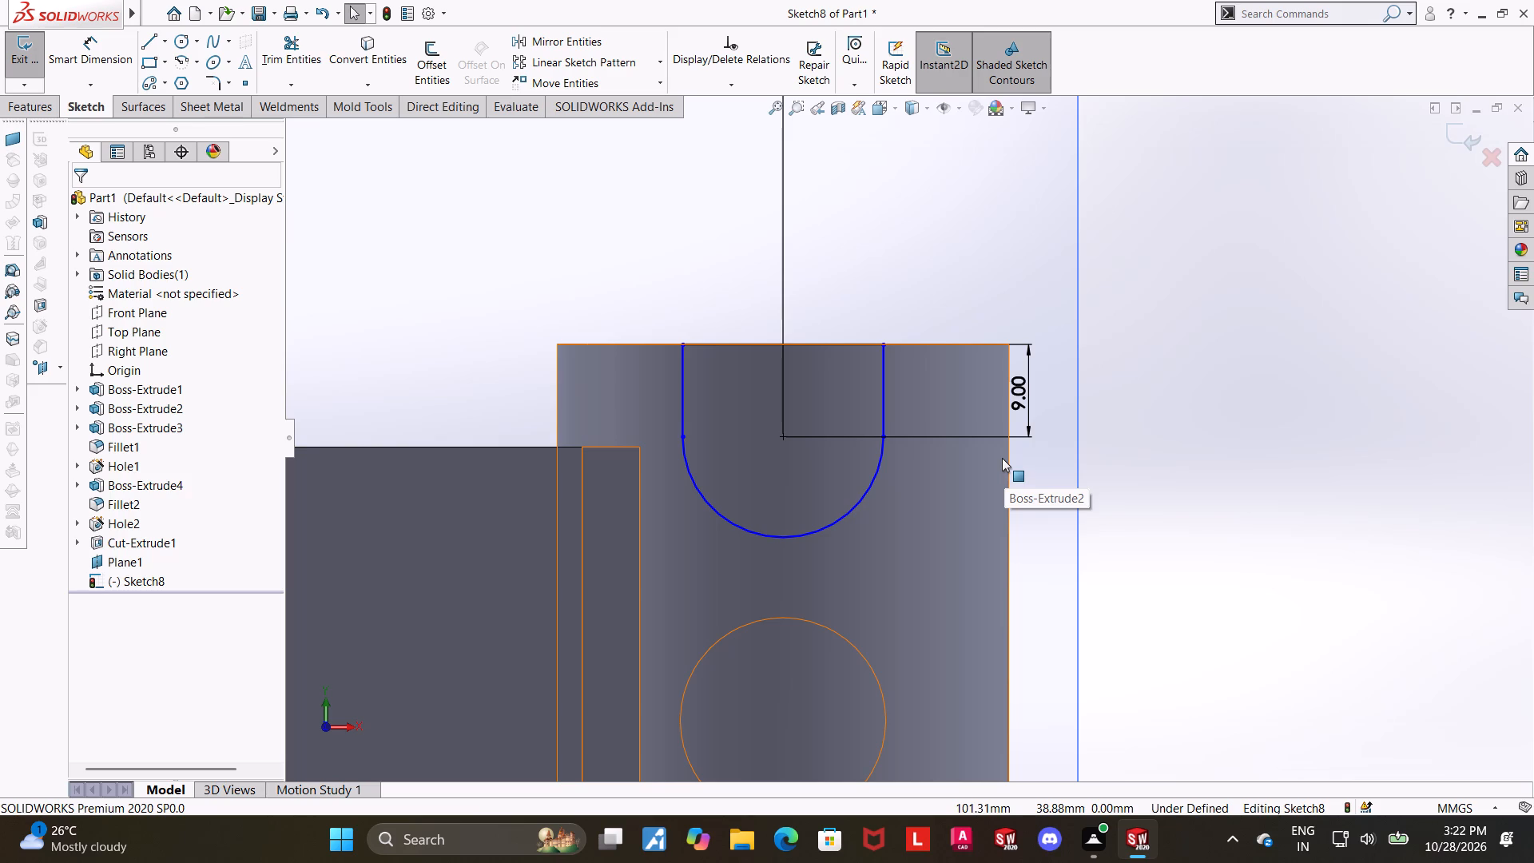
scroll(952, 459, up, 4)
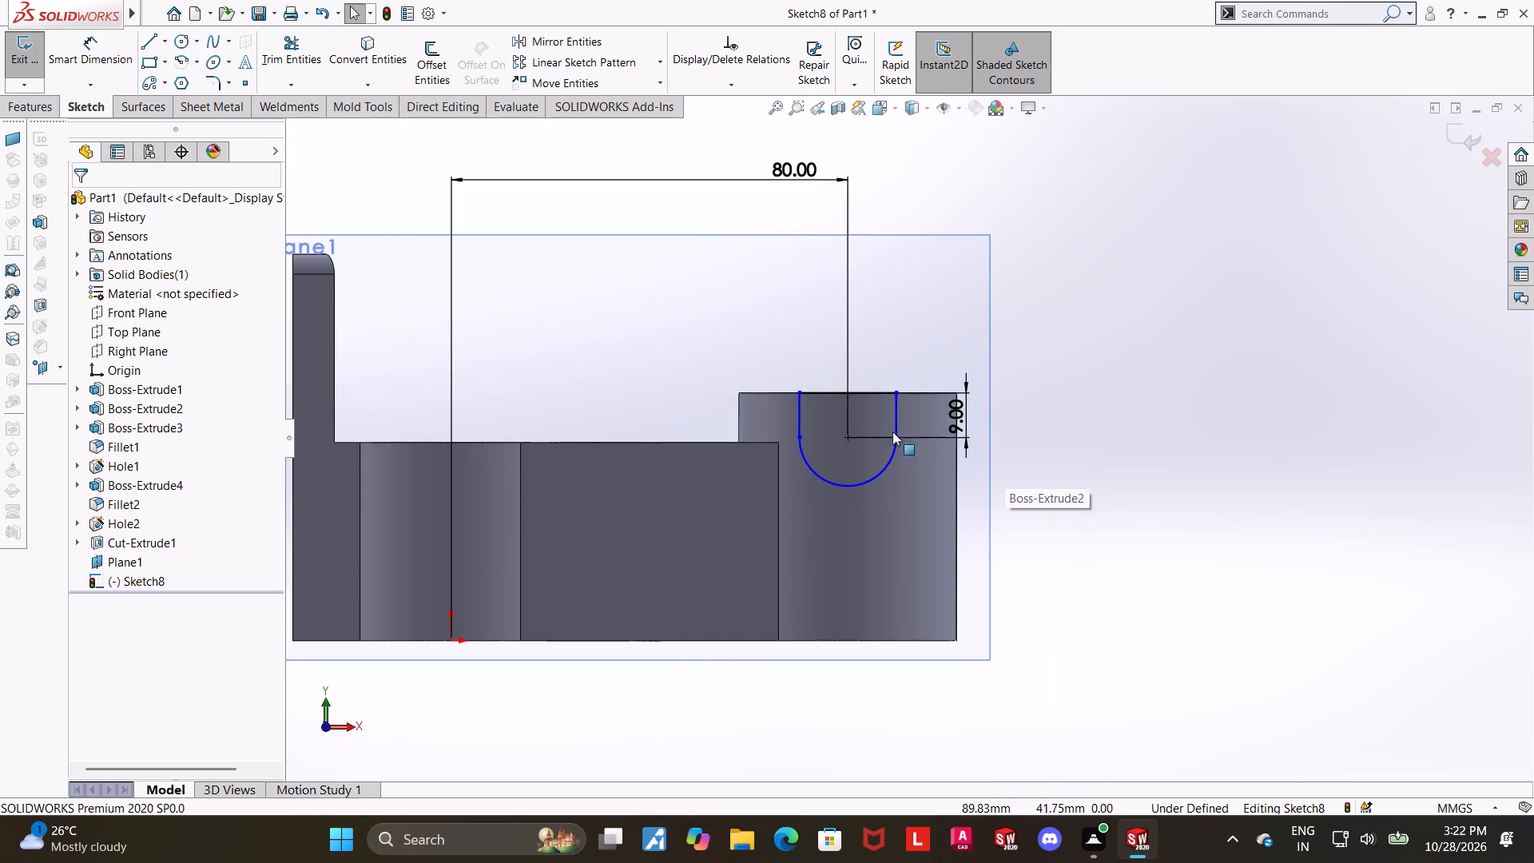
scroll(871, 416, down, 2)
click(1168, 457)
scroll(1085, 474, up, 4)
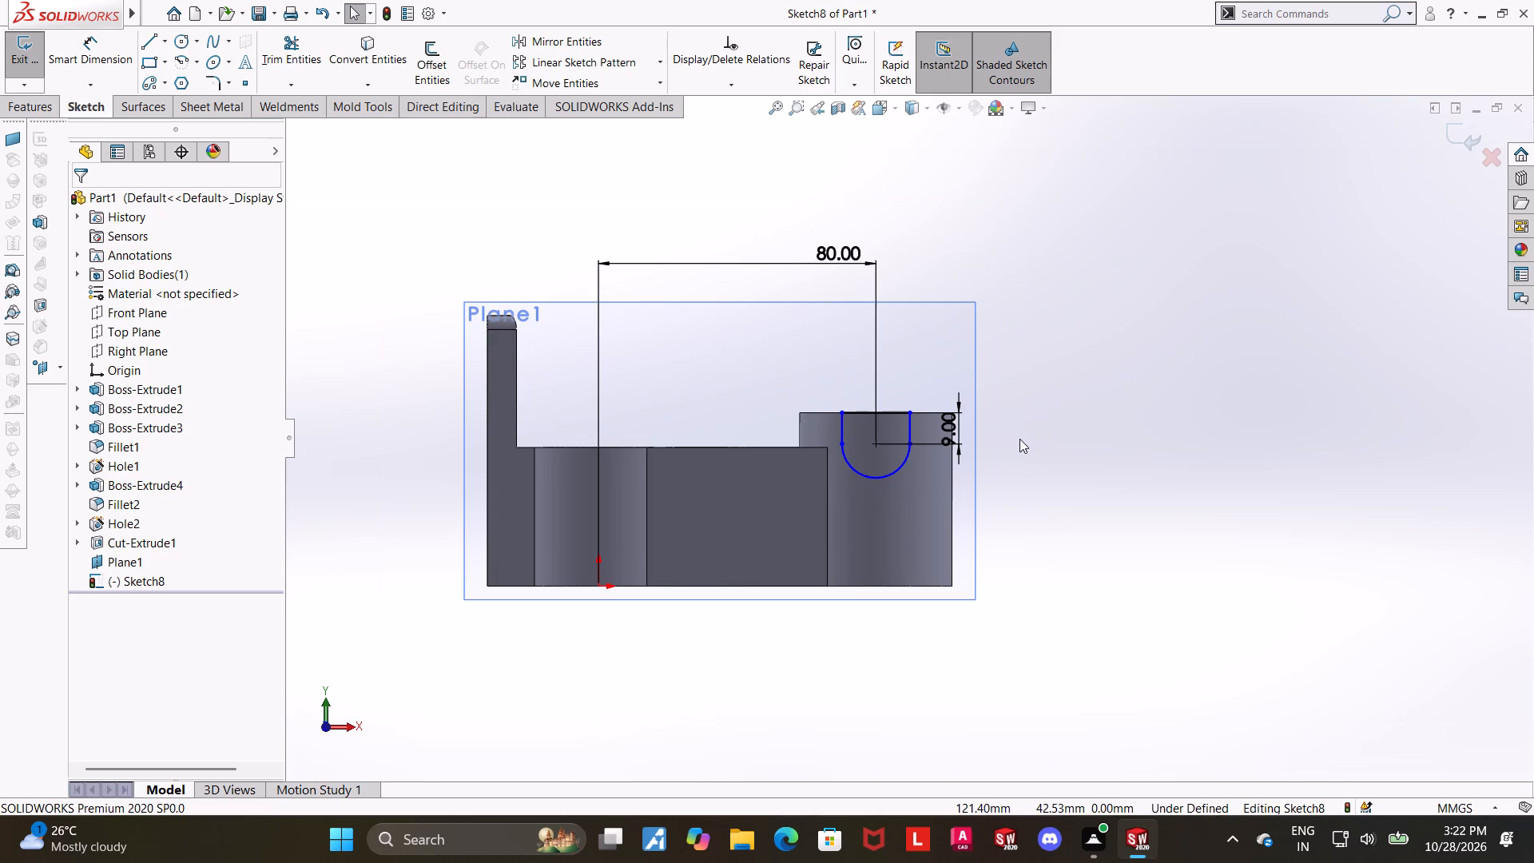
scroll(1019, 439, down, 1)
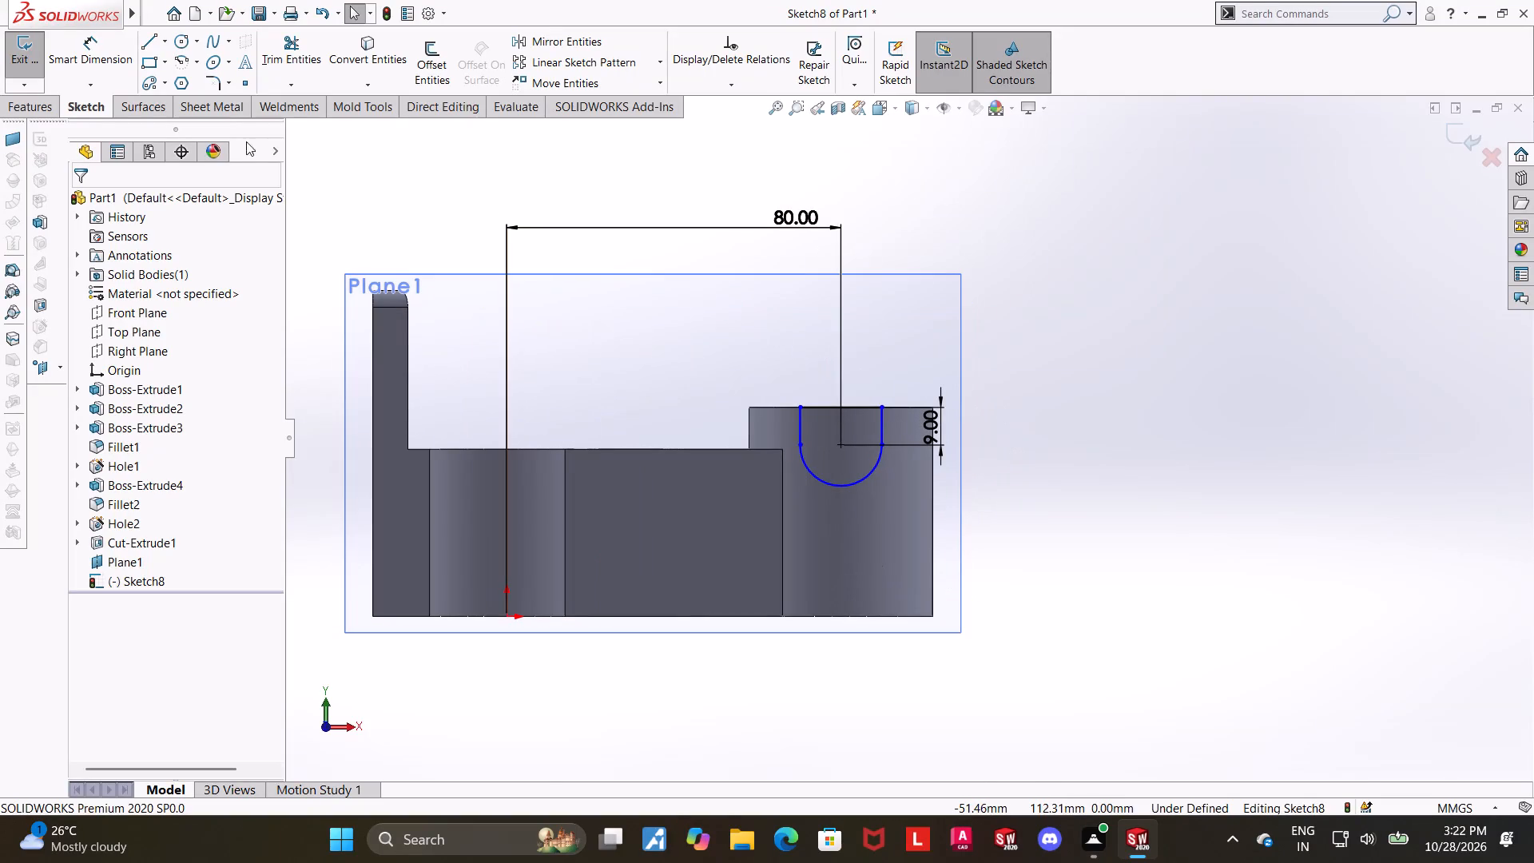
Dimension the distance between the U-shaped profile's two vertical lines as 22 mm and exit the sketch.
click(97, 48)
scroll(817, 423, down, 3)
click(805, 424)
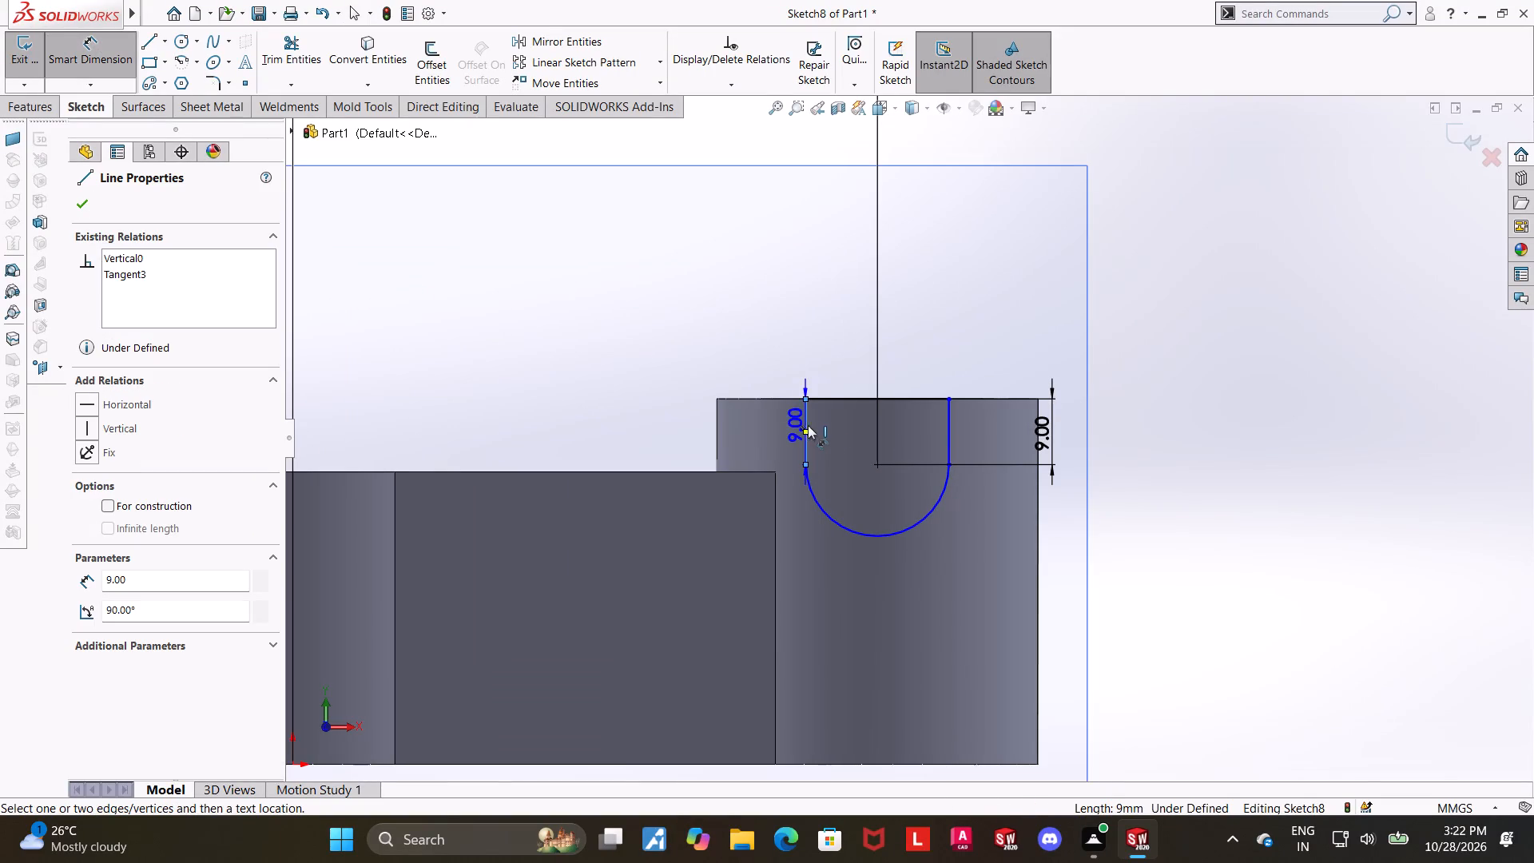
click(952, 434)
click(916, 358)
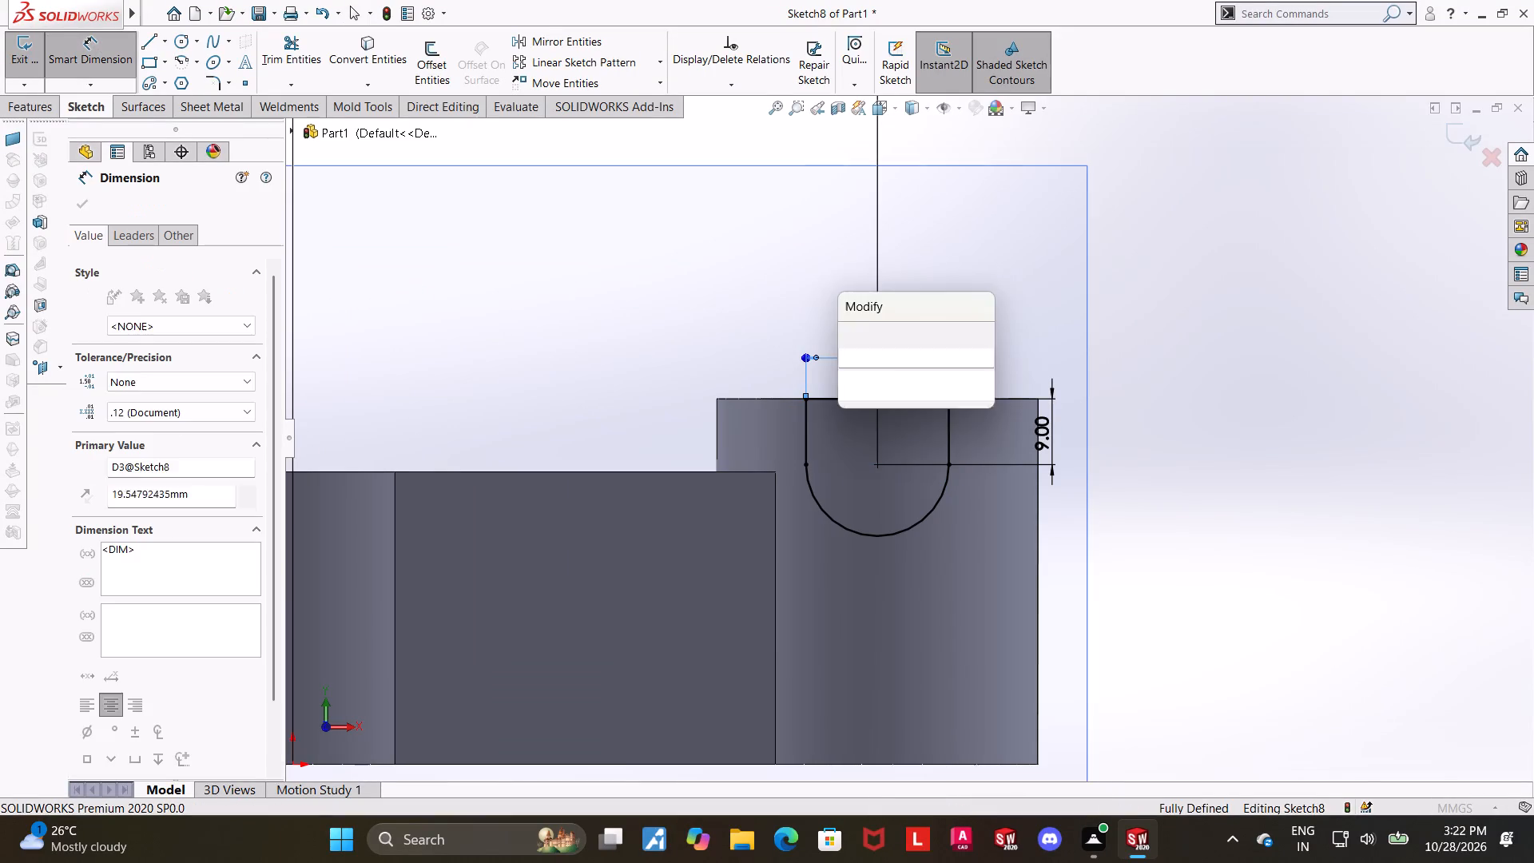
text(22)
key(Return)
key(Escape)
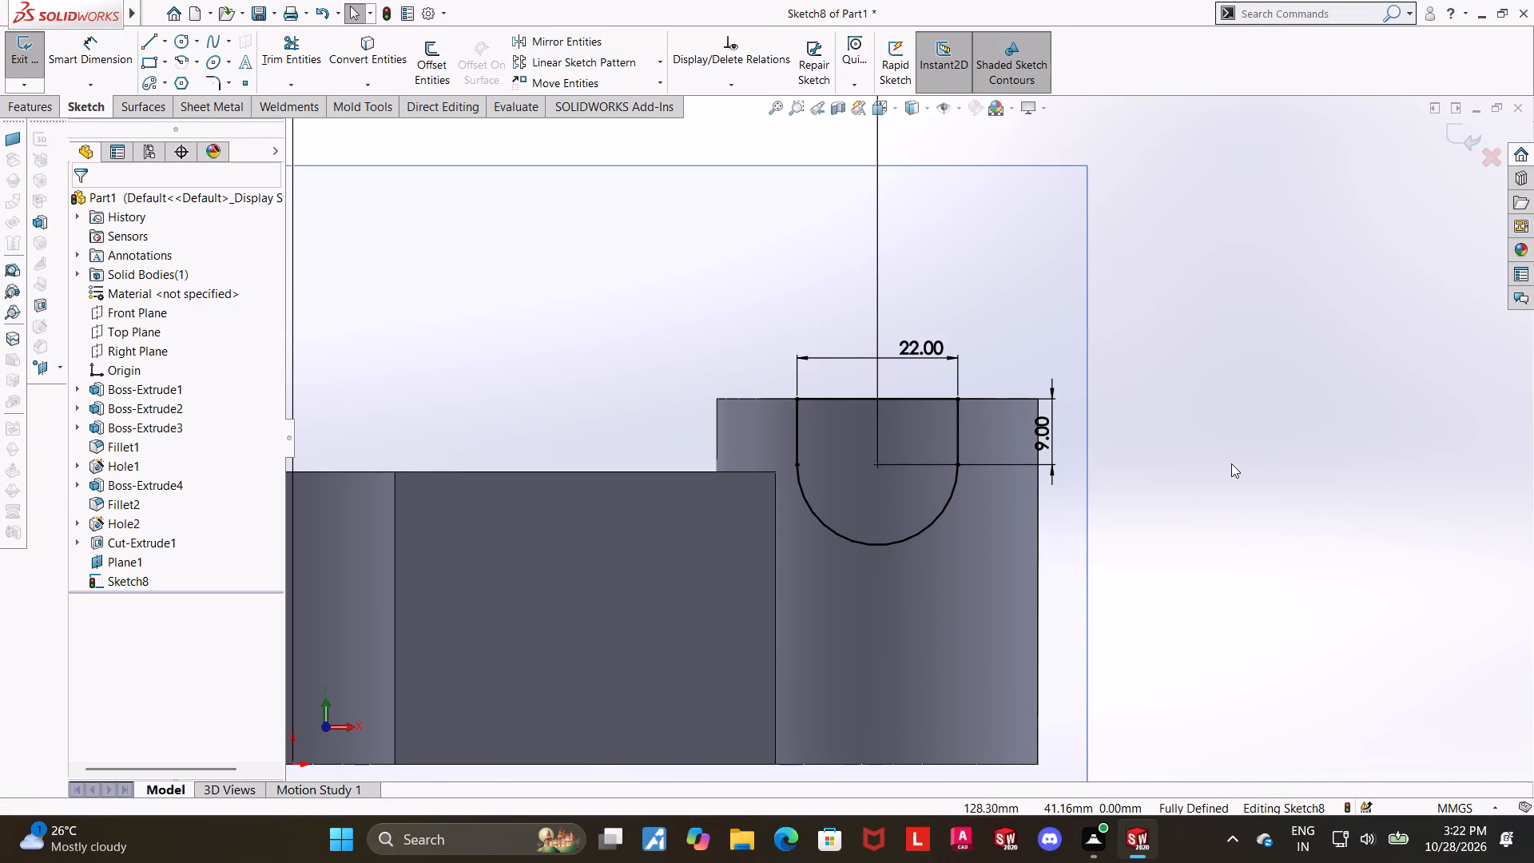
middle_drag(1323, 503, 1215, 718)
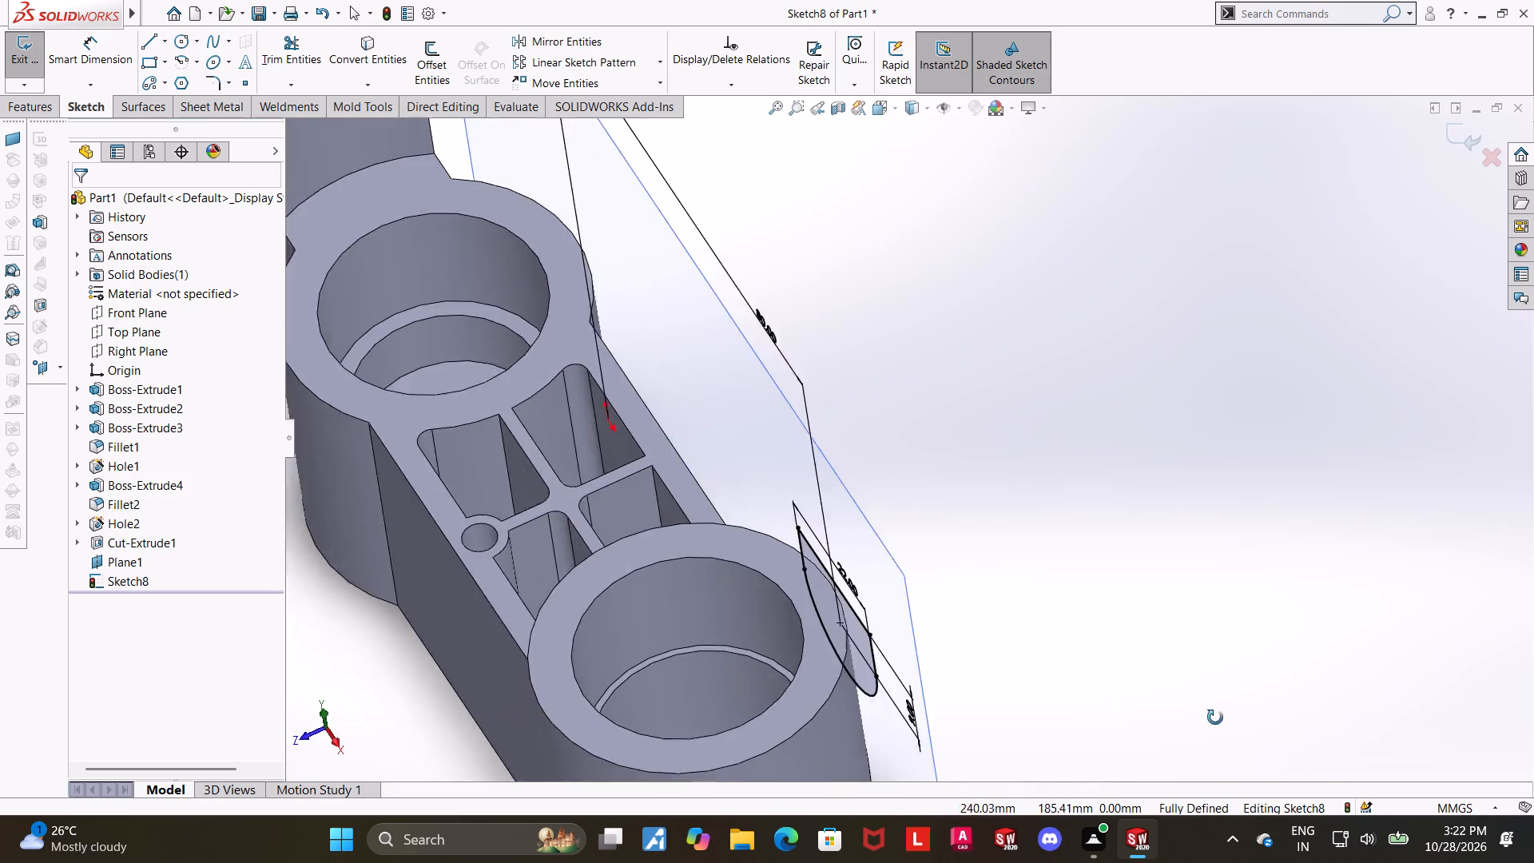
middle_drag(1215, 718, 1083, 636)
scroll(1091, 587, up, 5)
middle_drag(941, 534, 953, 573)
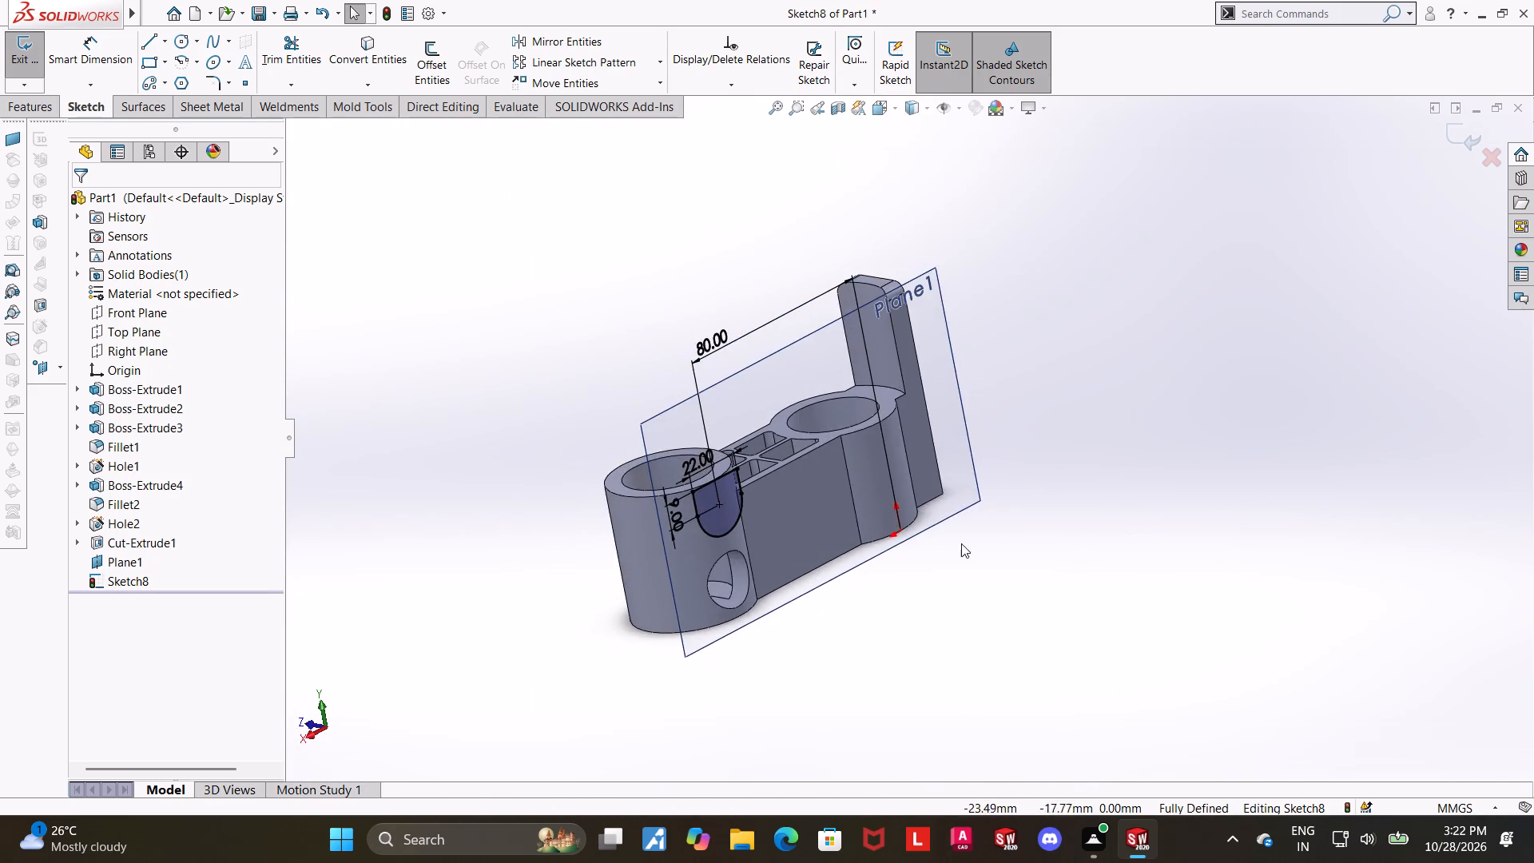
scroll(996, 401, down, 4)
middle_drag(999, 404, 1022, 411)
click(1464, 140)
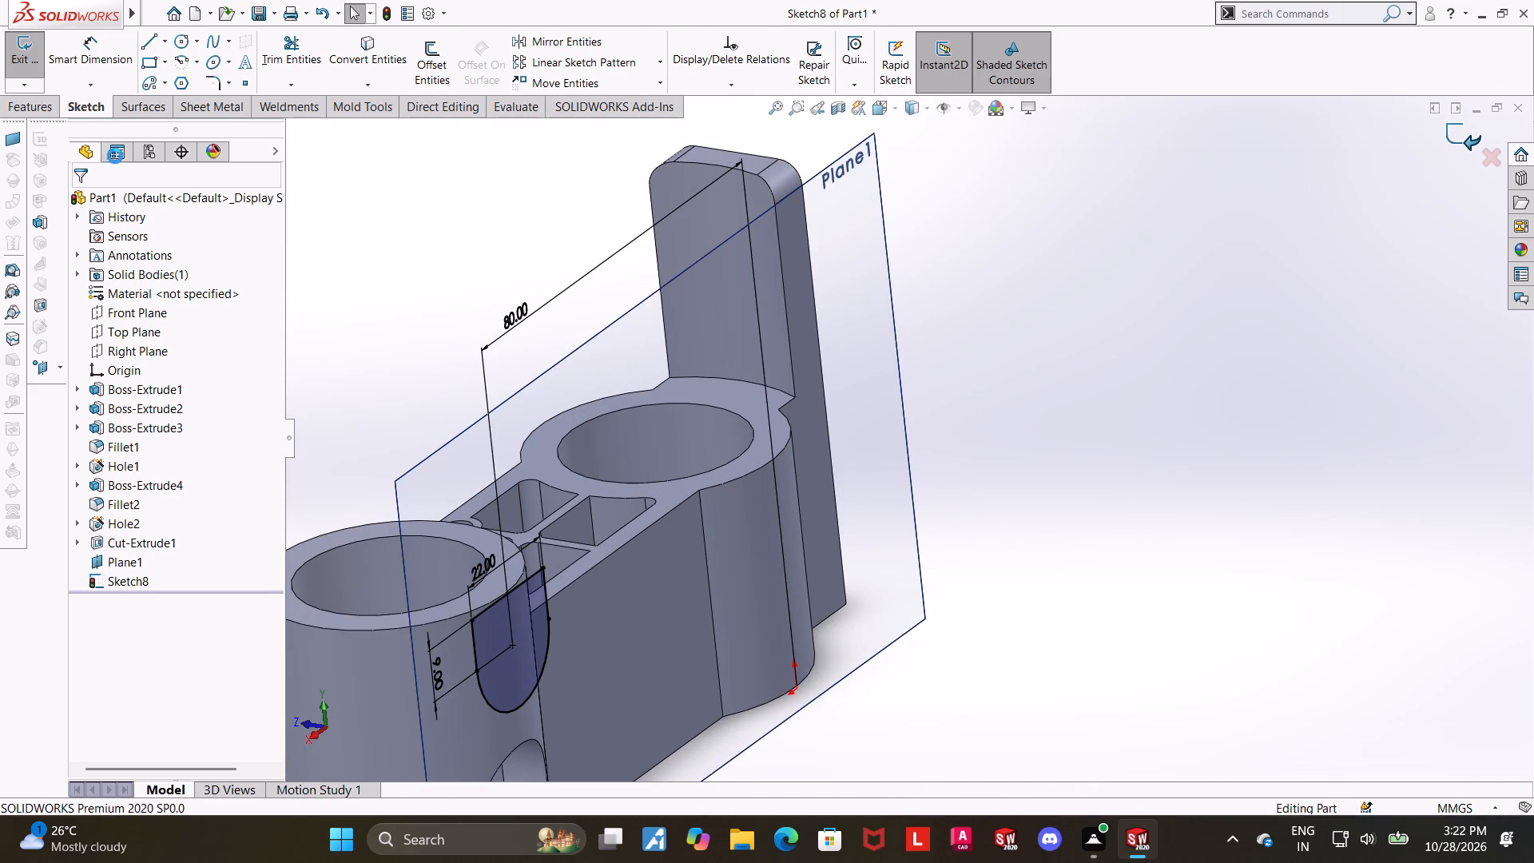
Extrude the U-shaped profile as a merged boss Up To Surface, ending on the outer cylindrical face of the boss with the side hole.
click(55, 52)
scroll(947, 549, up, 4)
scroll(771, 572, down, 2)
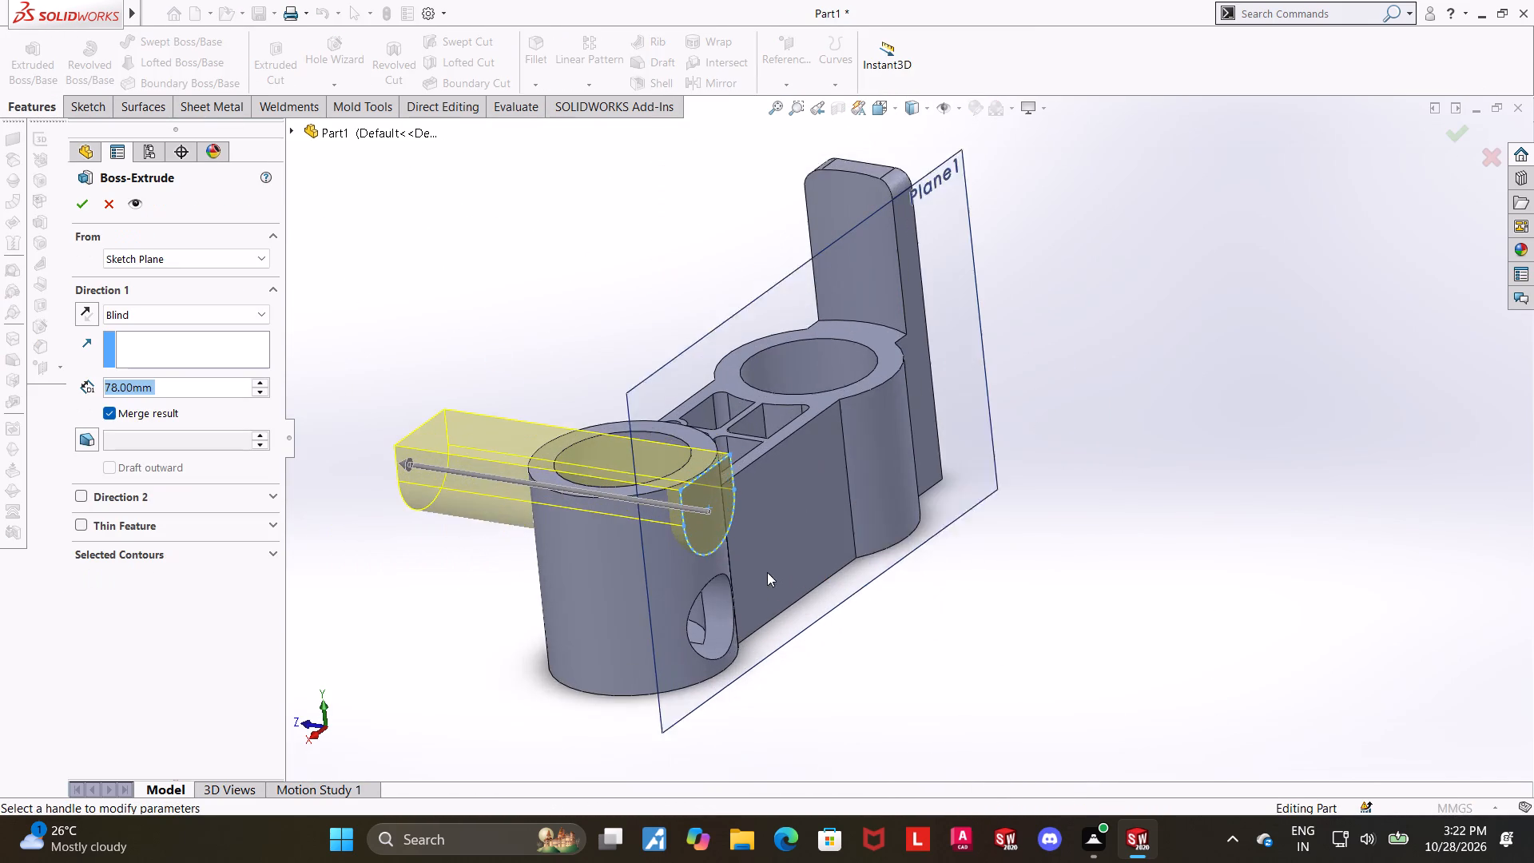
scroll(767, 572, down, 1)
click(175, 296)
click(181, 312)
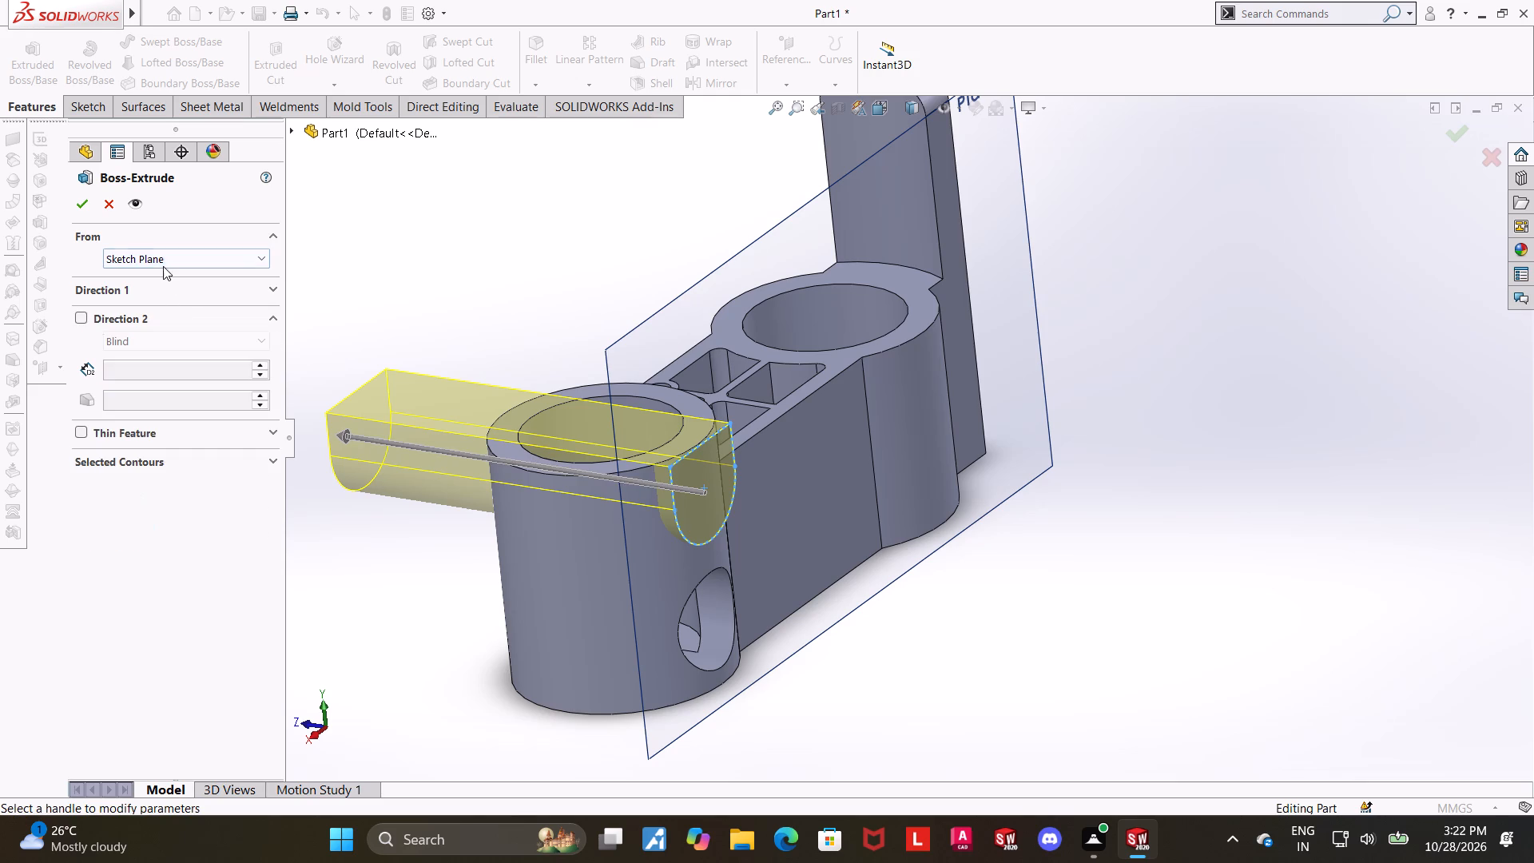
click(161, 288)
click(141, 313)
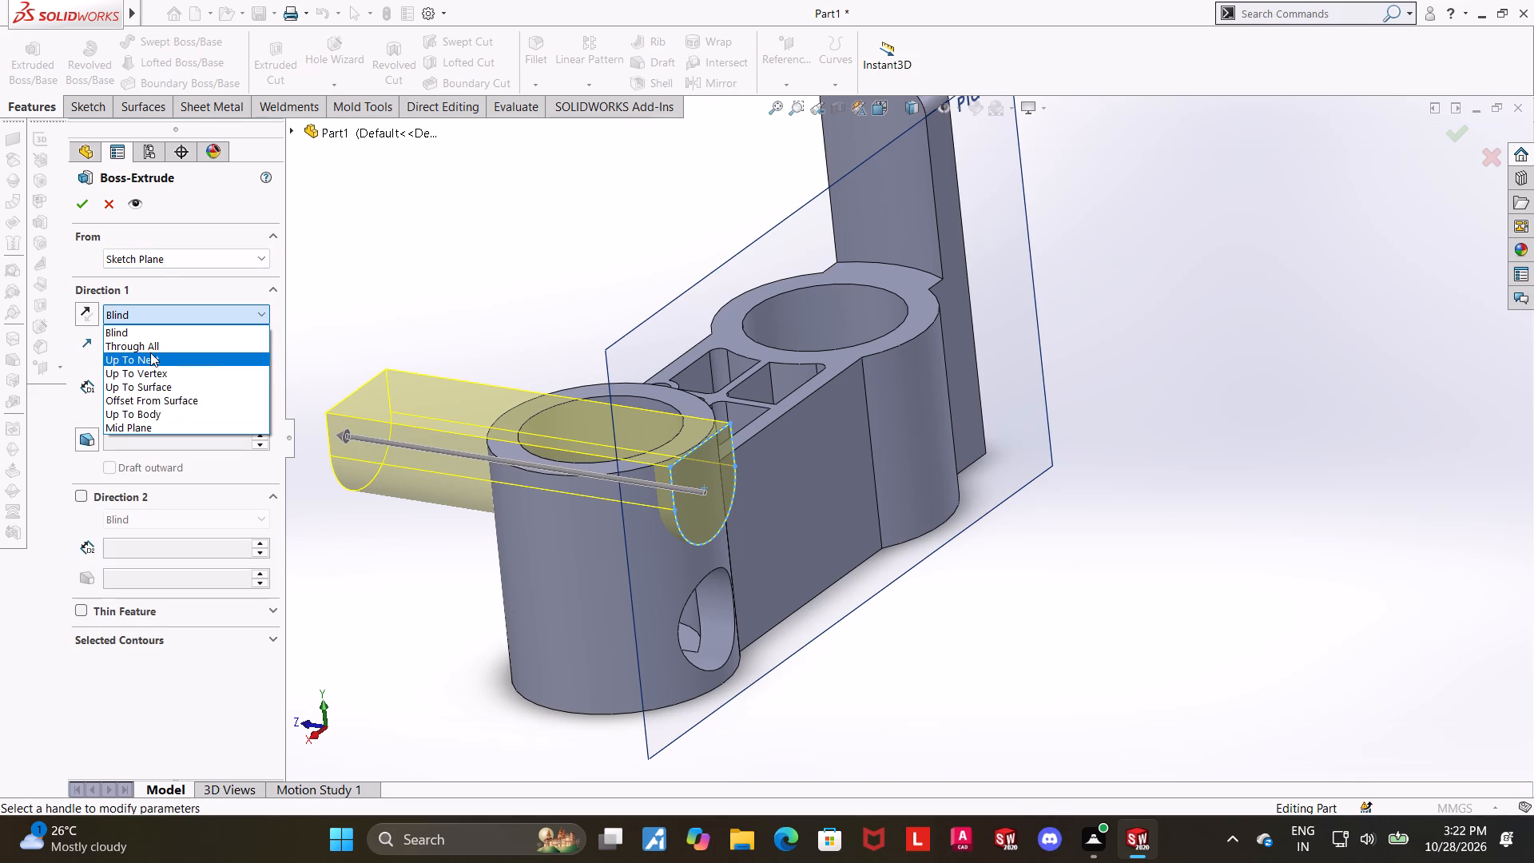
click(160, 384)
click(582, 582)
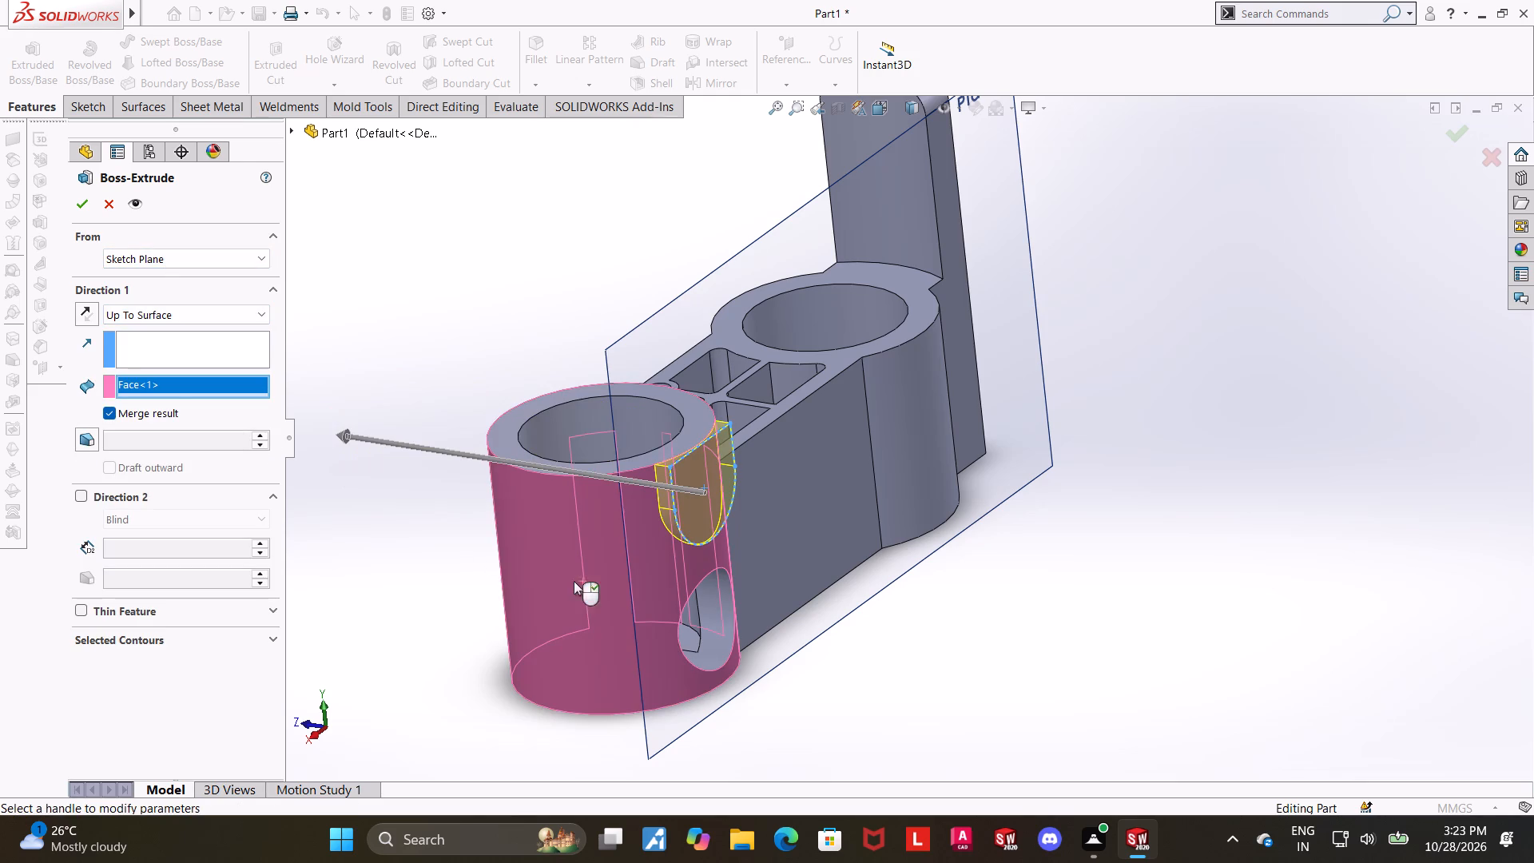
click(76, 210)
click(950, 514)
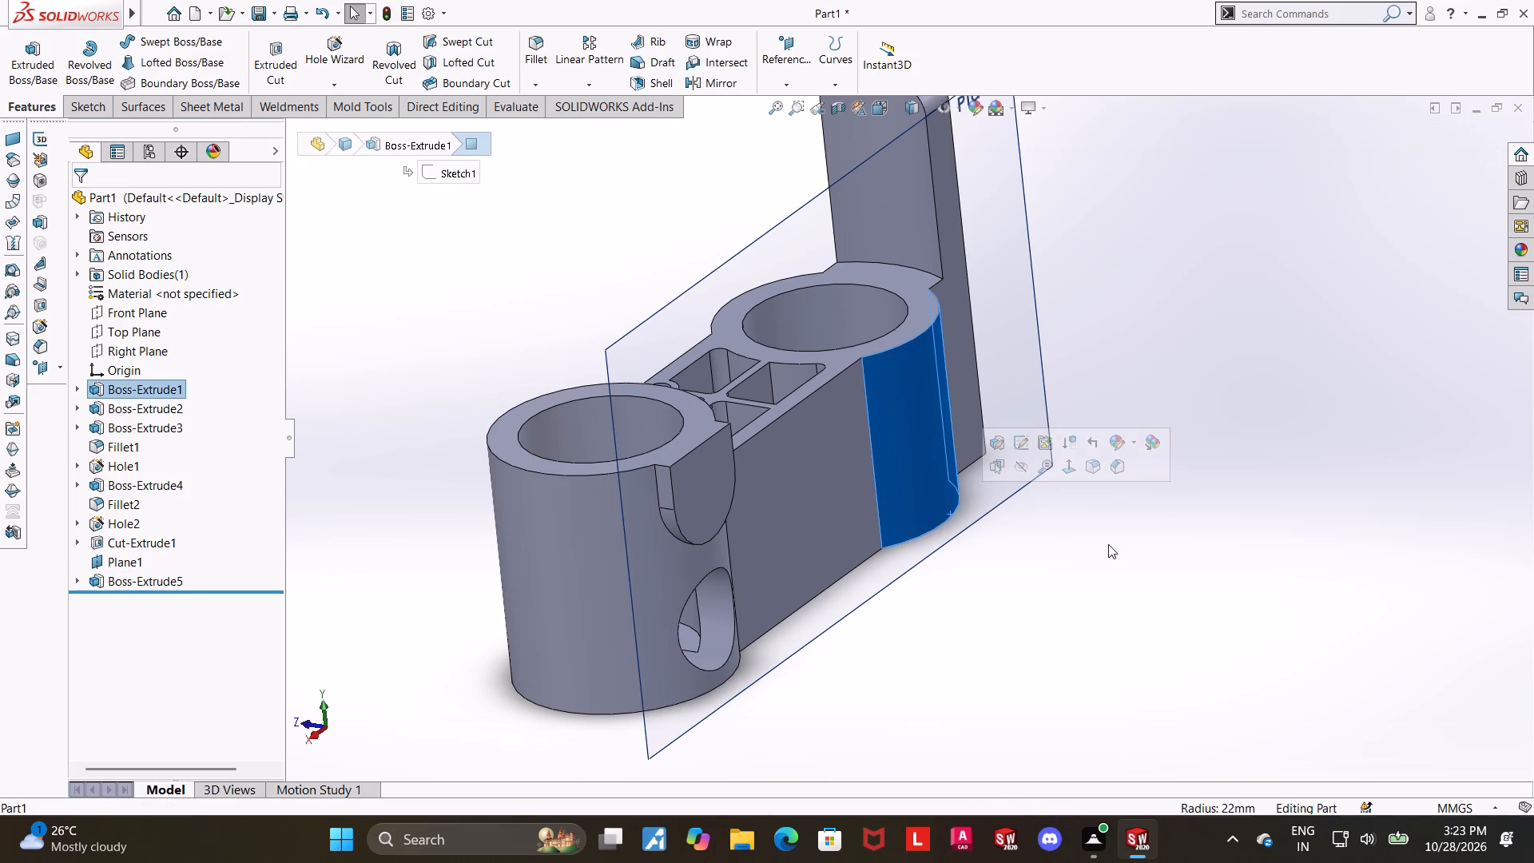
click(1111, 543)
middle_drag(1044, 561, 1115, 471)
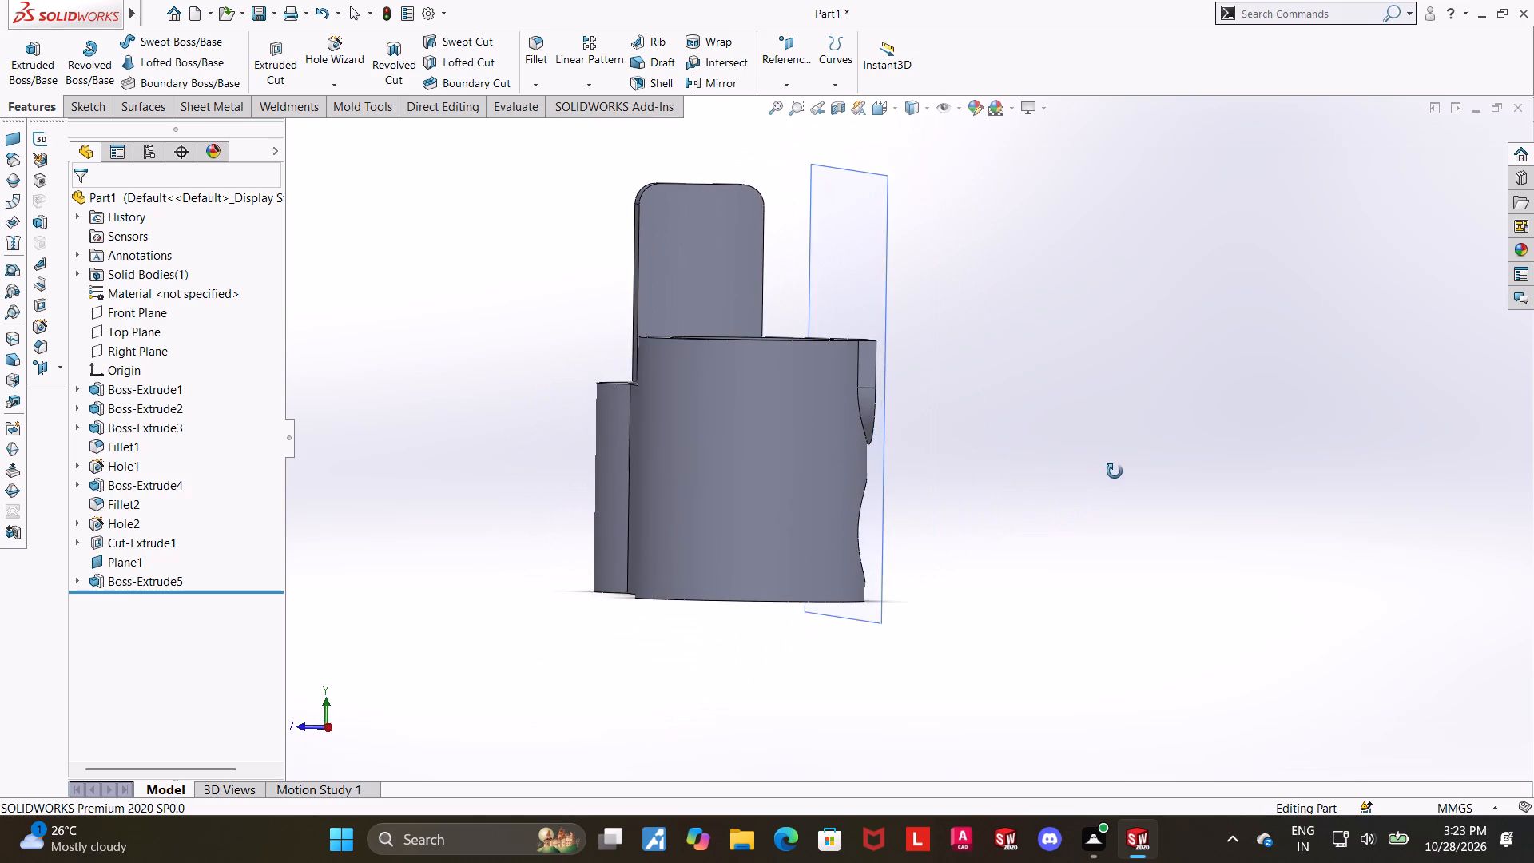
middle_drag(1115, 471, 1104, 483)
middle_drag(848, 392, 789, 412)
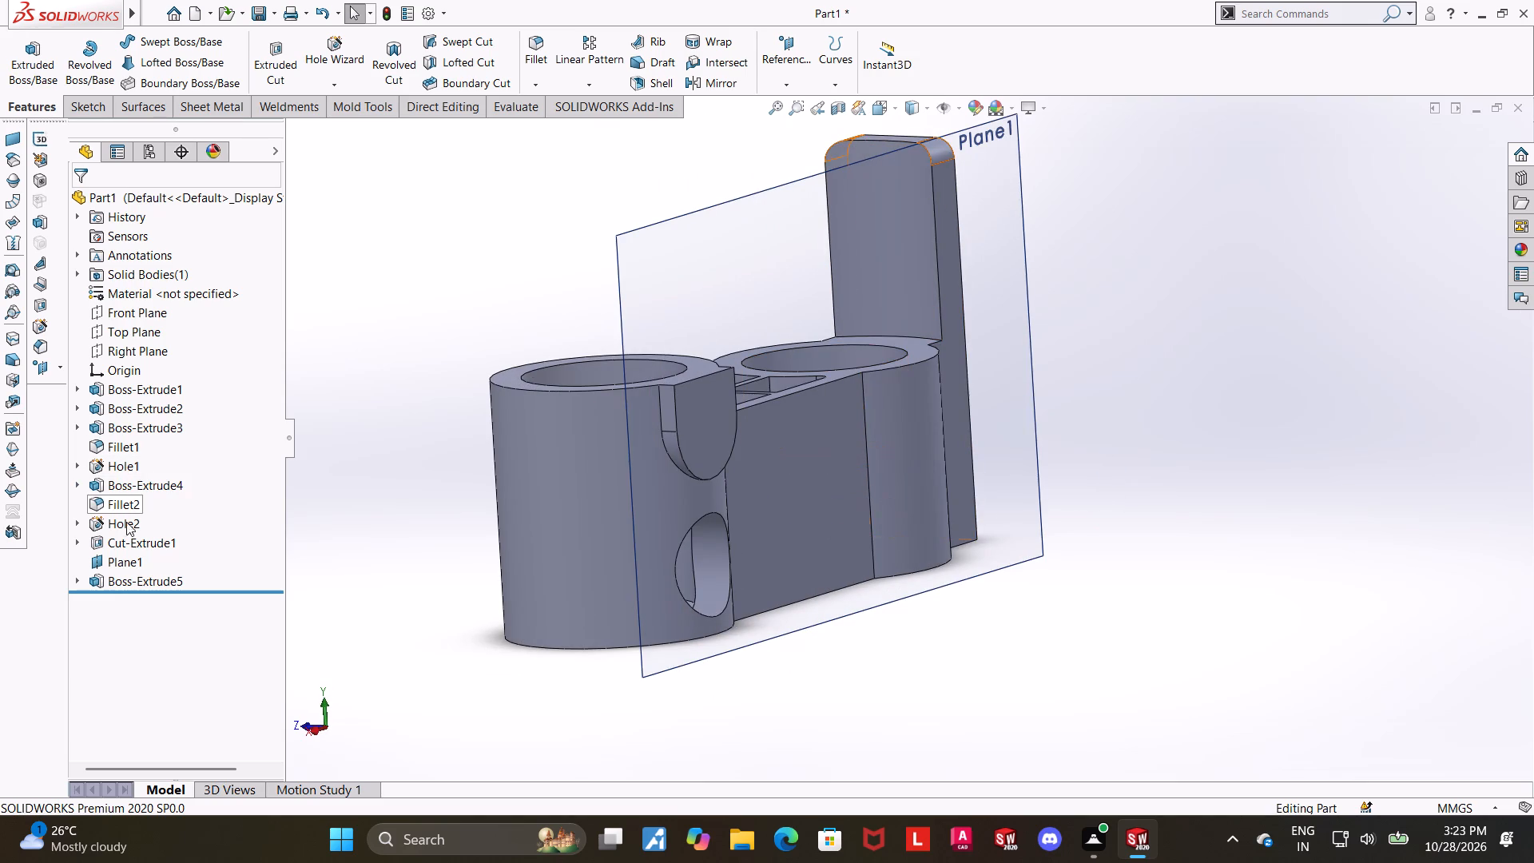
Hide the offset reference plane that was used for the U-shaped pad.
scroll(126, 557, up, 1)
right_click(126, 557)
click(158, 471)
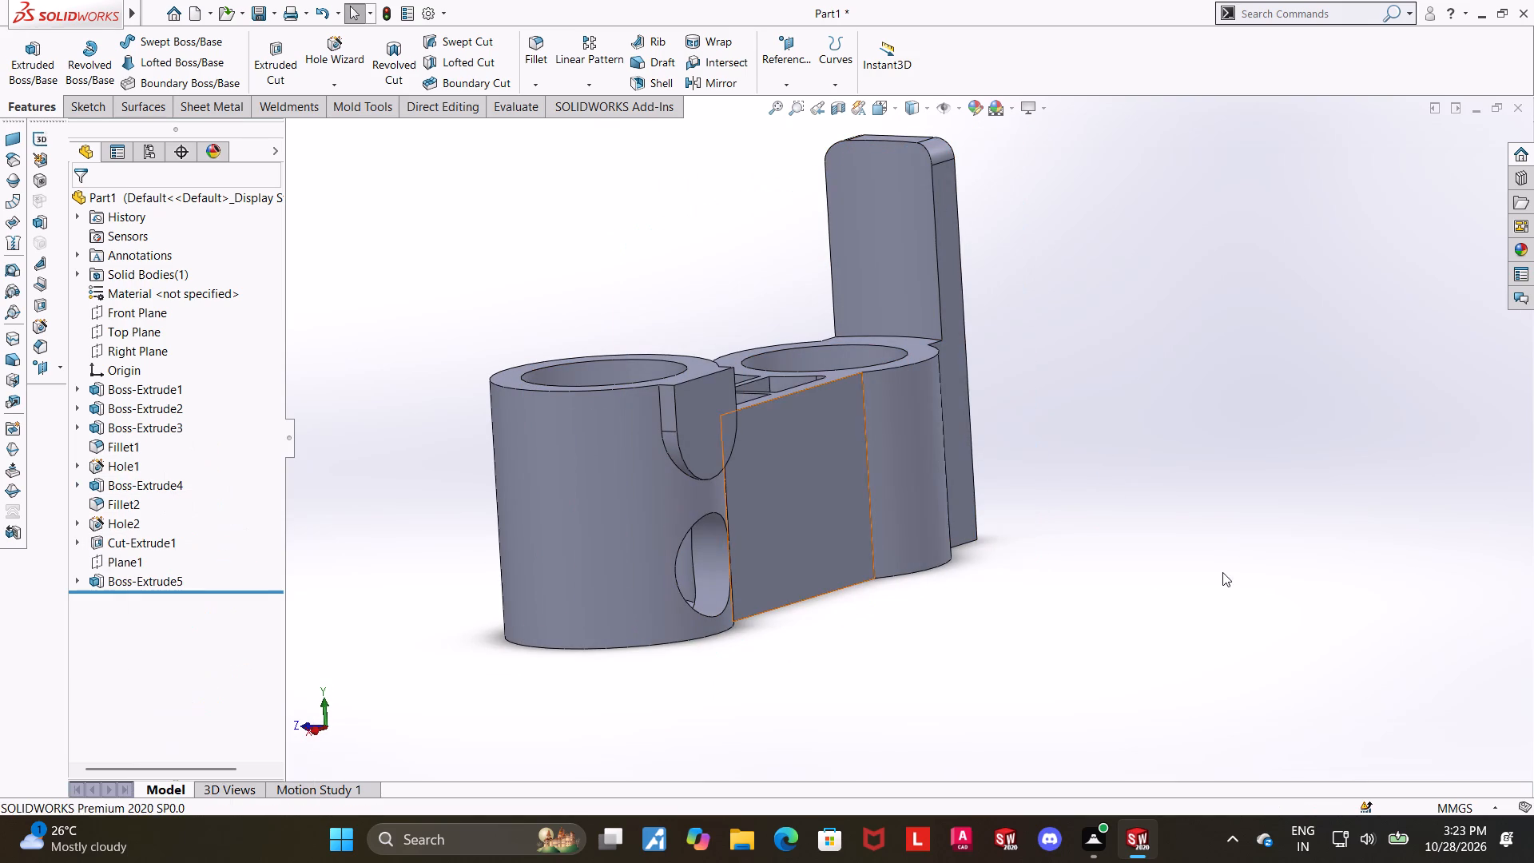
click(1224, 572)
Examine the part from its opposite side, looking over the bosses, ribbed walls and upright tab.
middle_drag(1043, 563, 1017, 549)
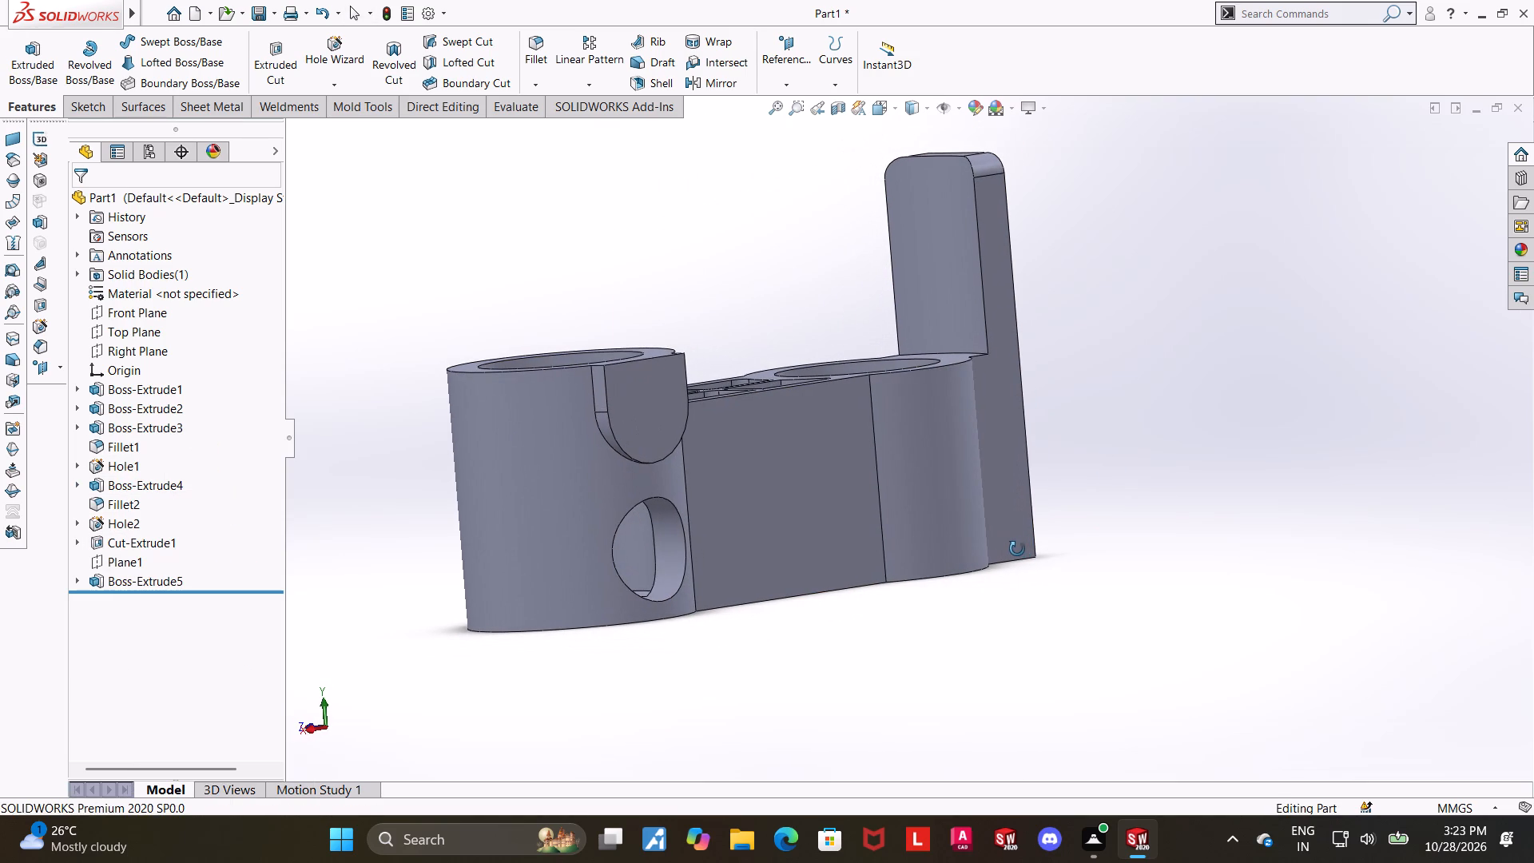
middle_drag(1017, 549, 1015, 537)
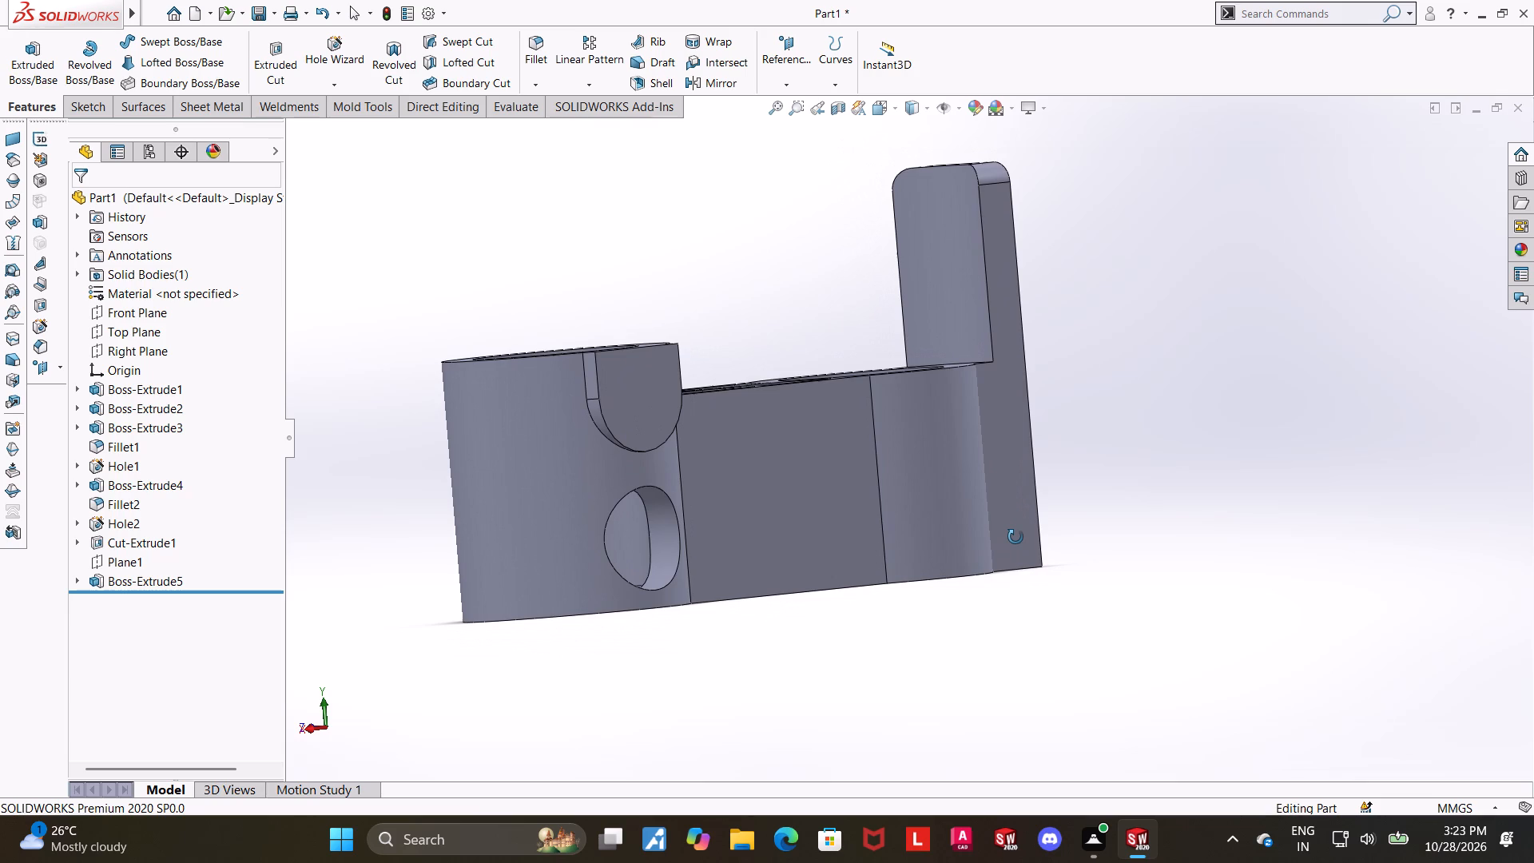
middle_drag(1015, 537, 1298, 489)
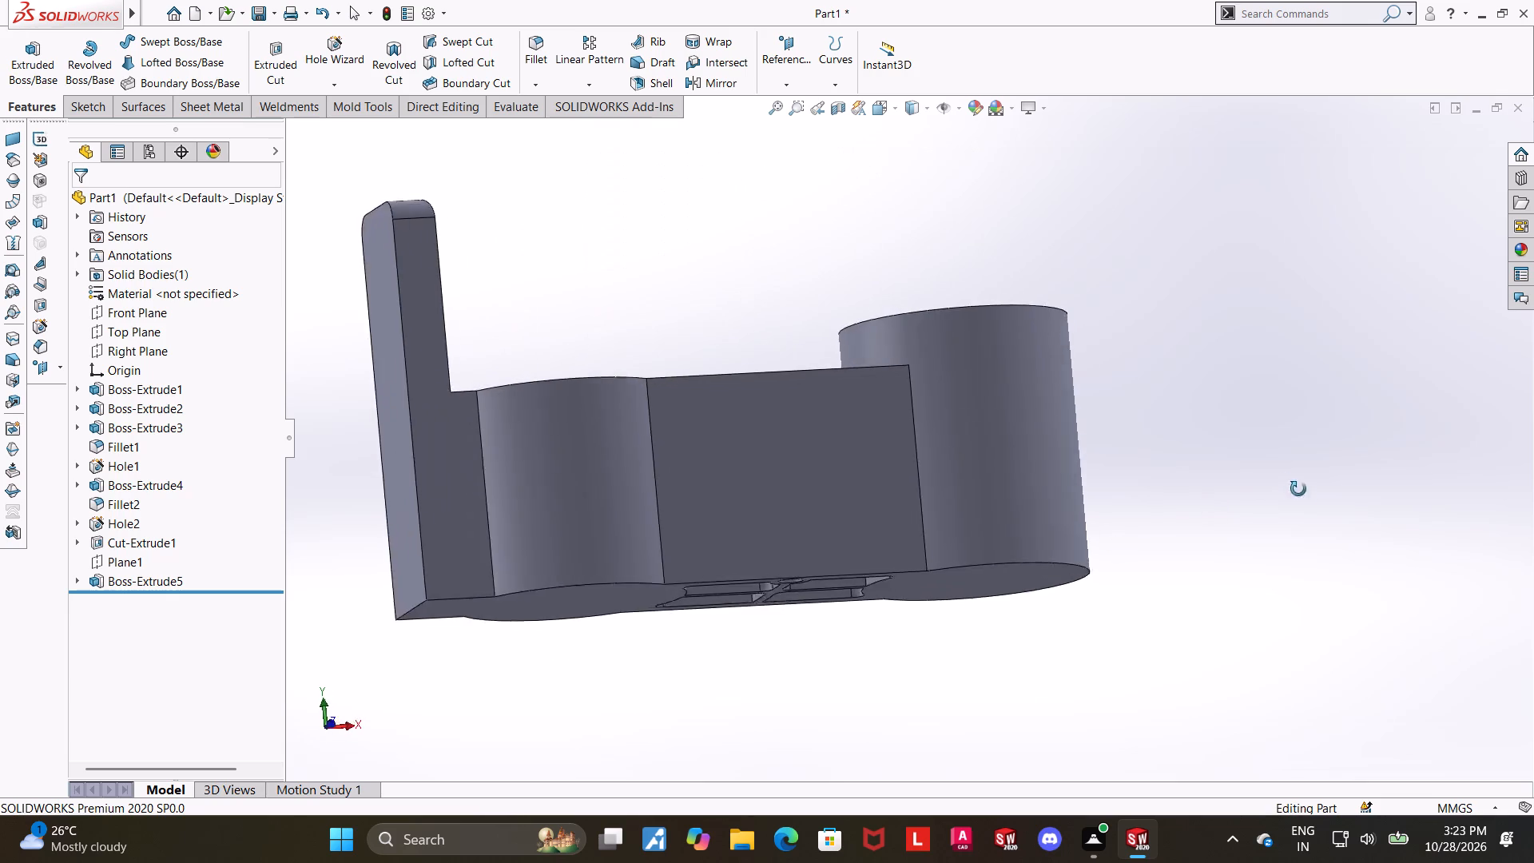
middle_drag(1298, 489, 1528, 610)
scroll(697, 491, up, 2)
middle_drag(937, 480, 668, 676)
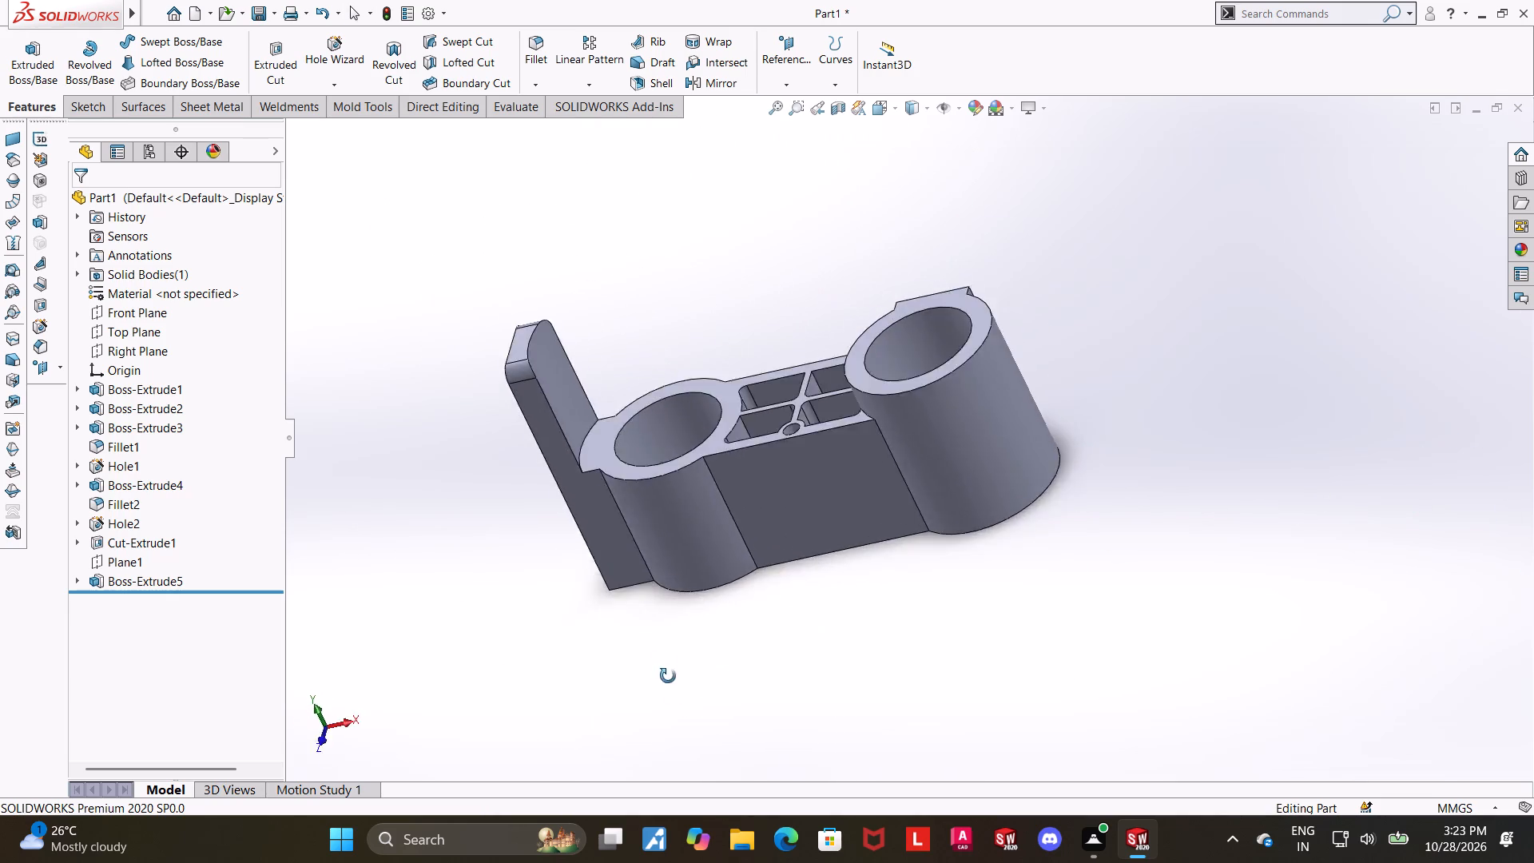
middle_drag(668, 676, 684, 601)
scroll(684, 601, up, 1)
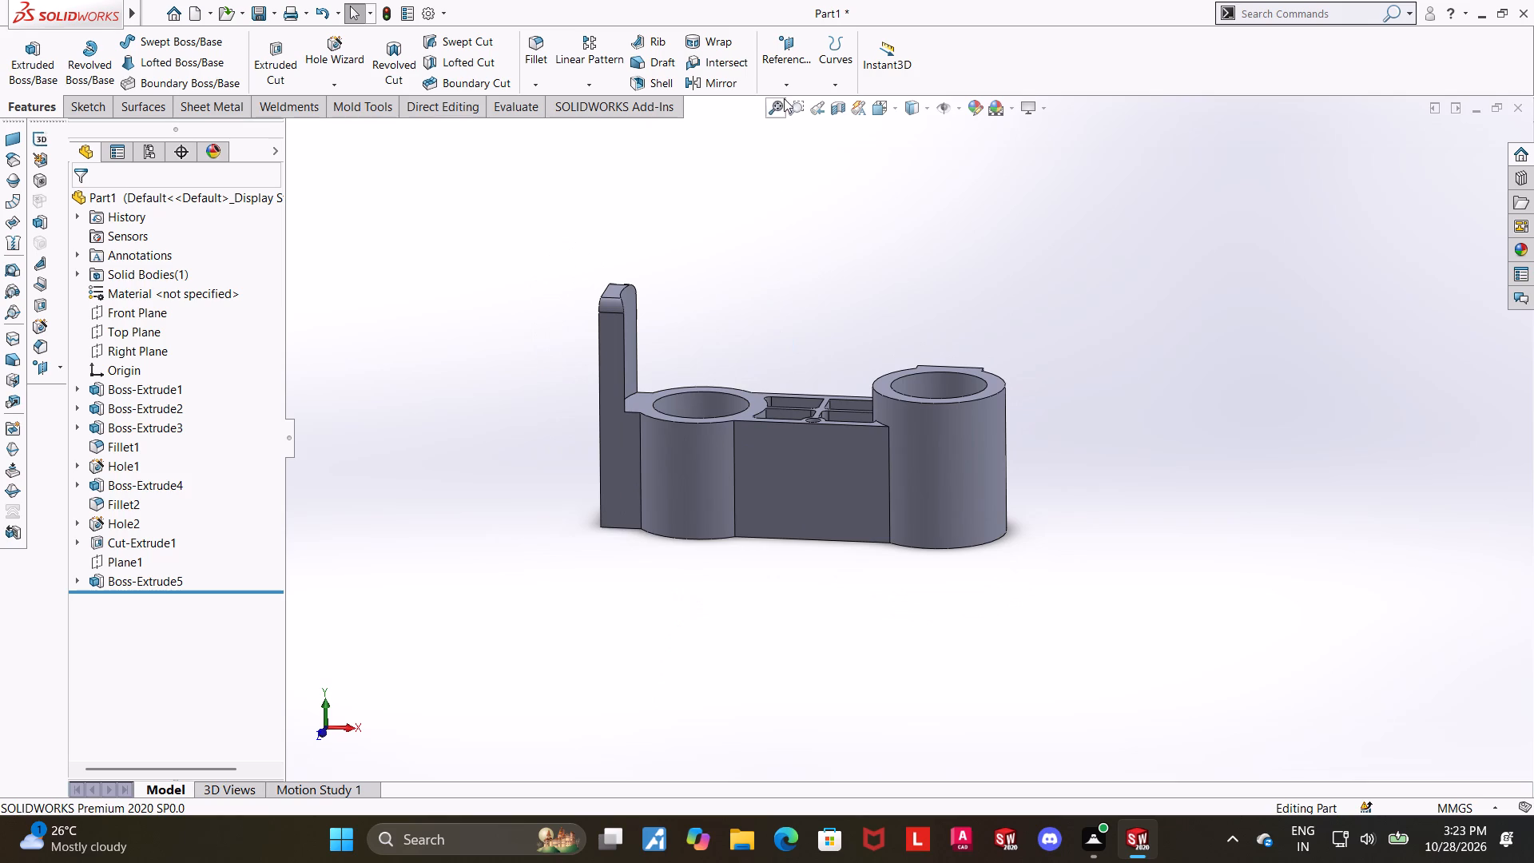
Create a reference plane parallel to the Front Plane, offset 22.50 mm toward the side opposite the U-shaped pad.
click(783, 85)
click(788, 98)
middle_drag(956, 341, 918, 348)
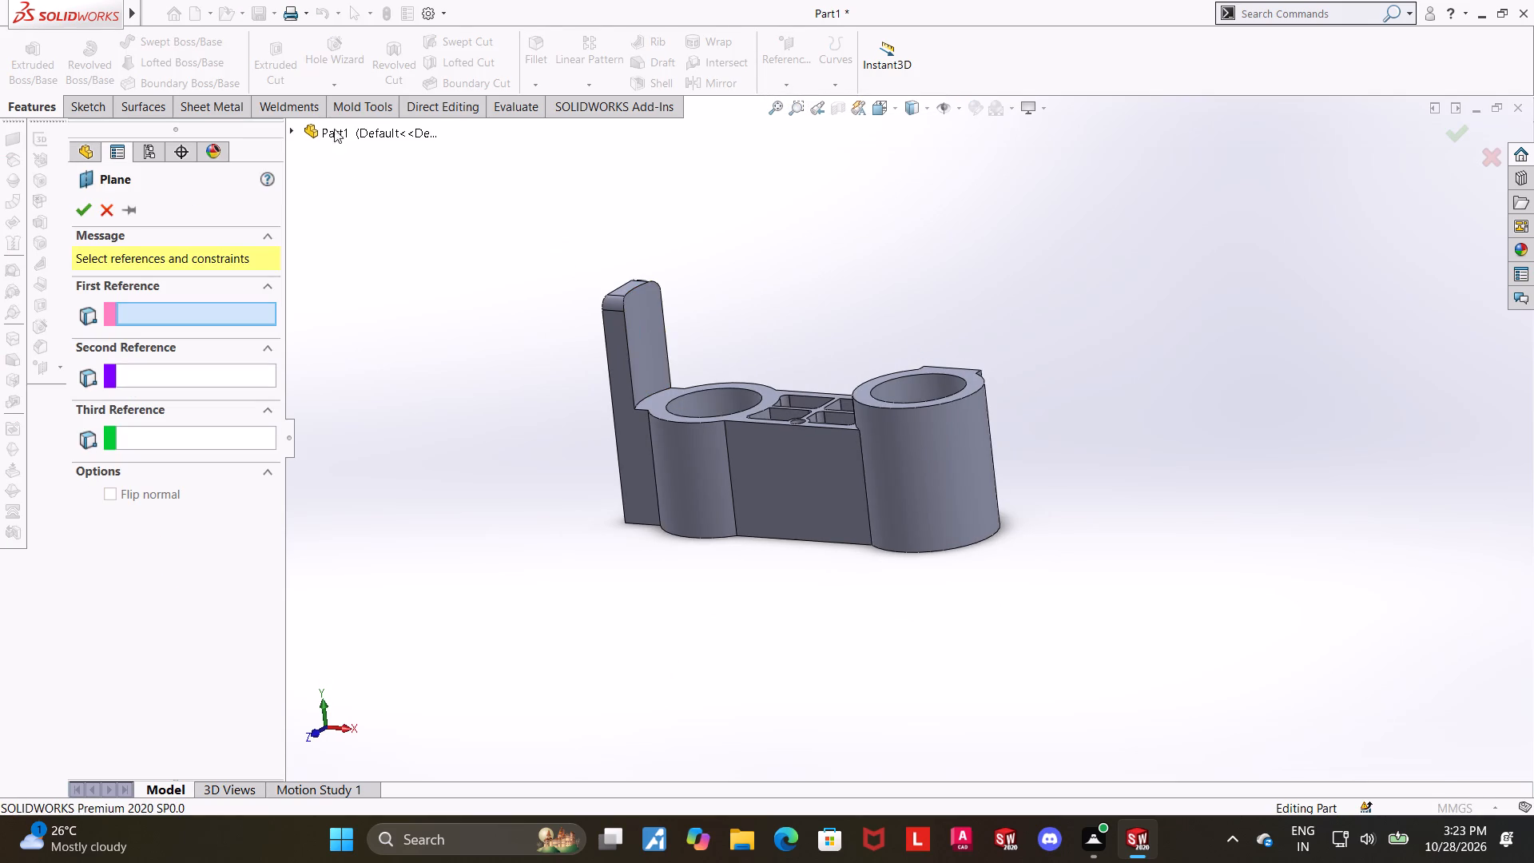
click(292, 123)
scroll(921, 491, down, 2)
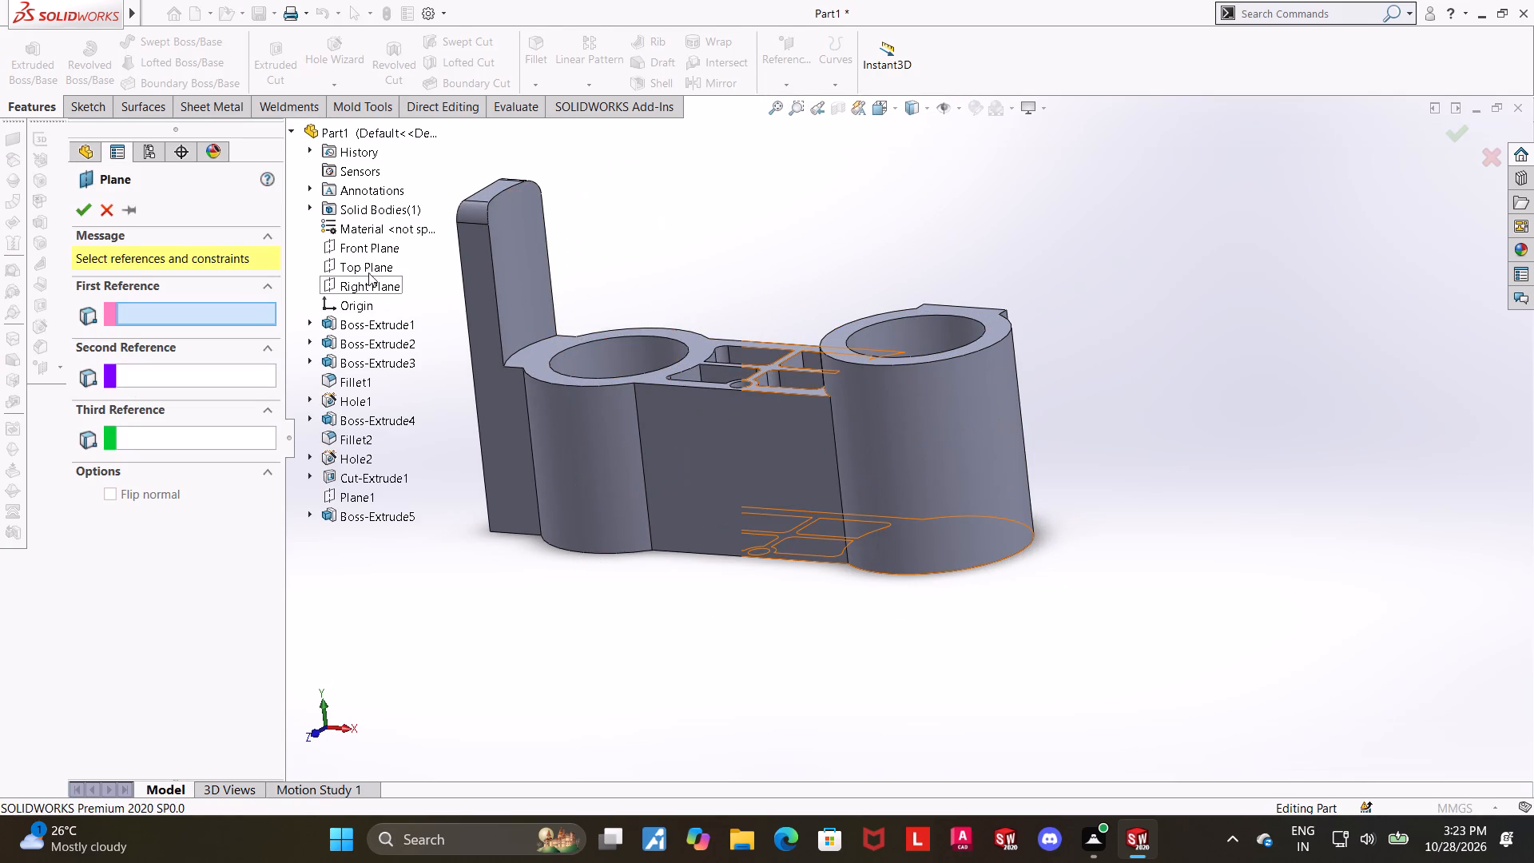
click(364, 249)
middle_drag(1085, 410, 1050, 601)
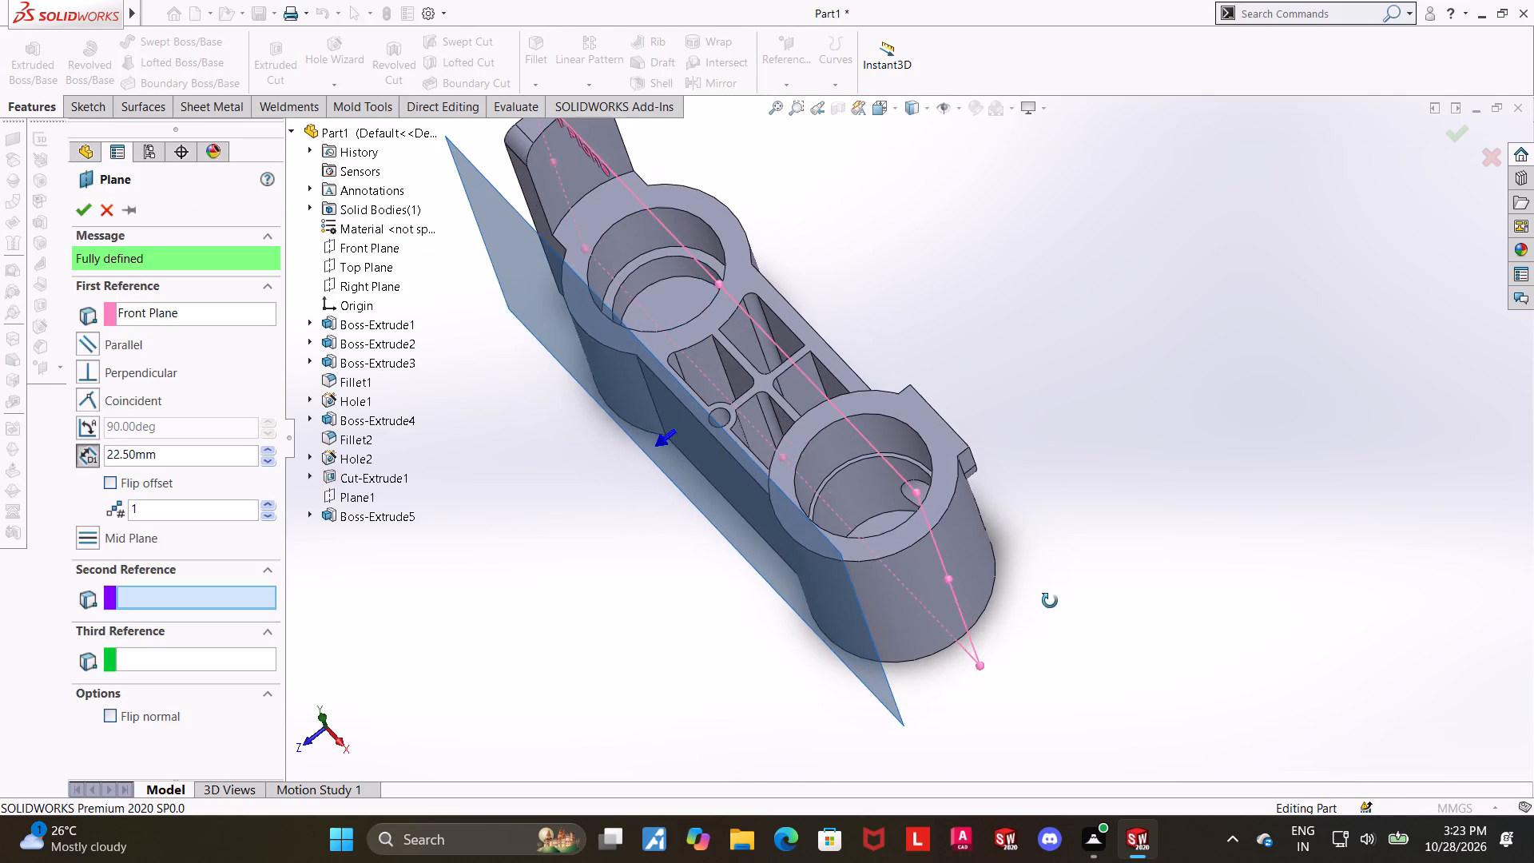
middle_drag(1050, 601, 1037, 562)
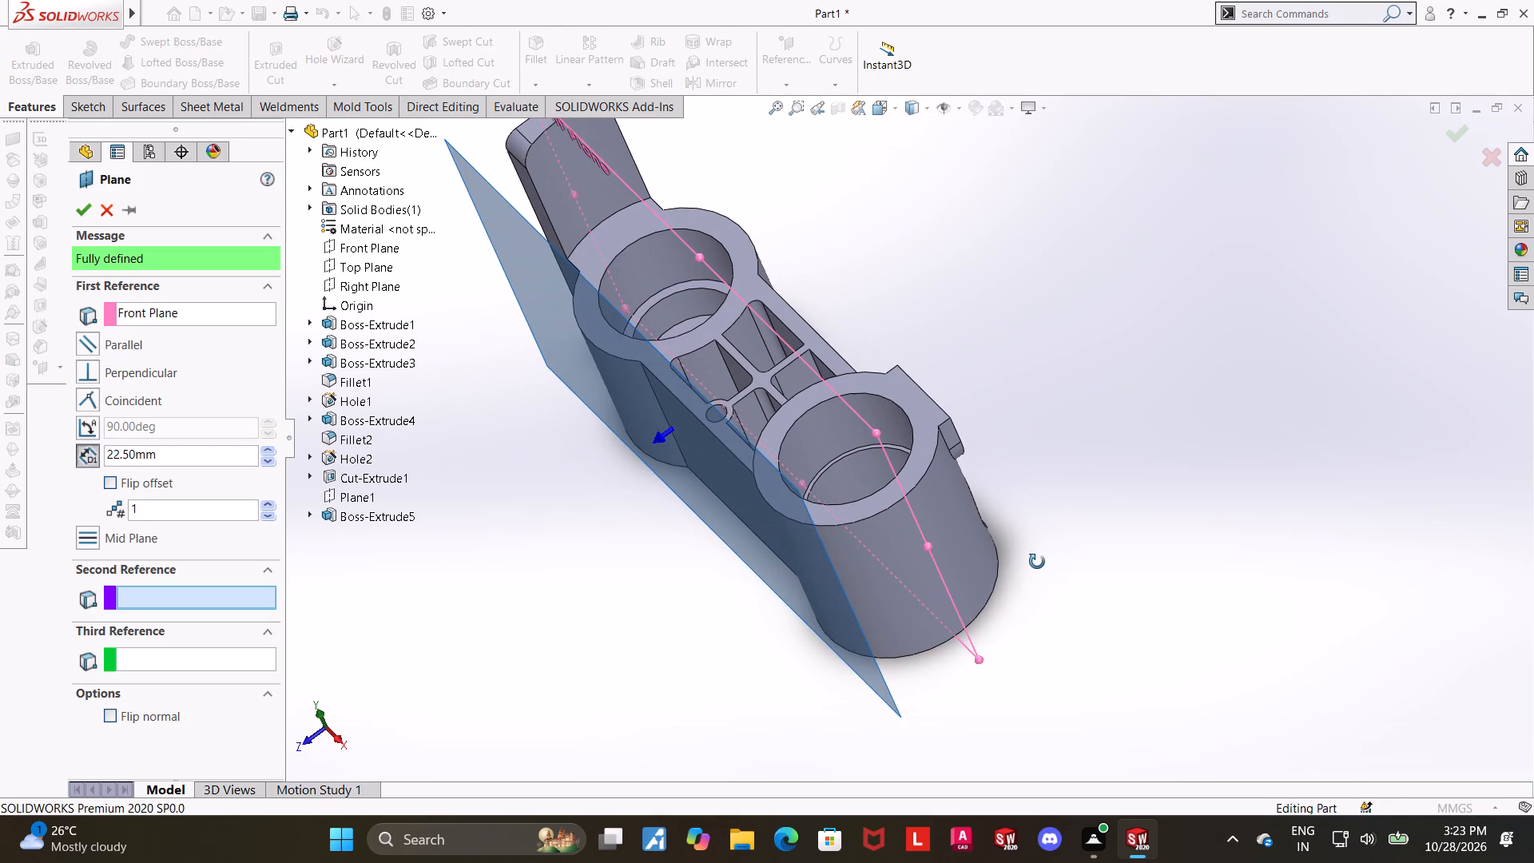
middle_drag(1037, 562, 1038, 562)
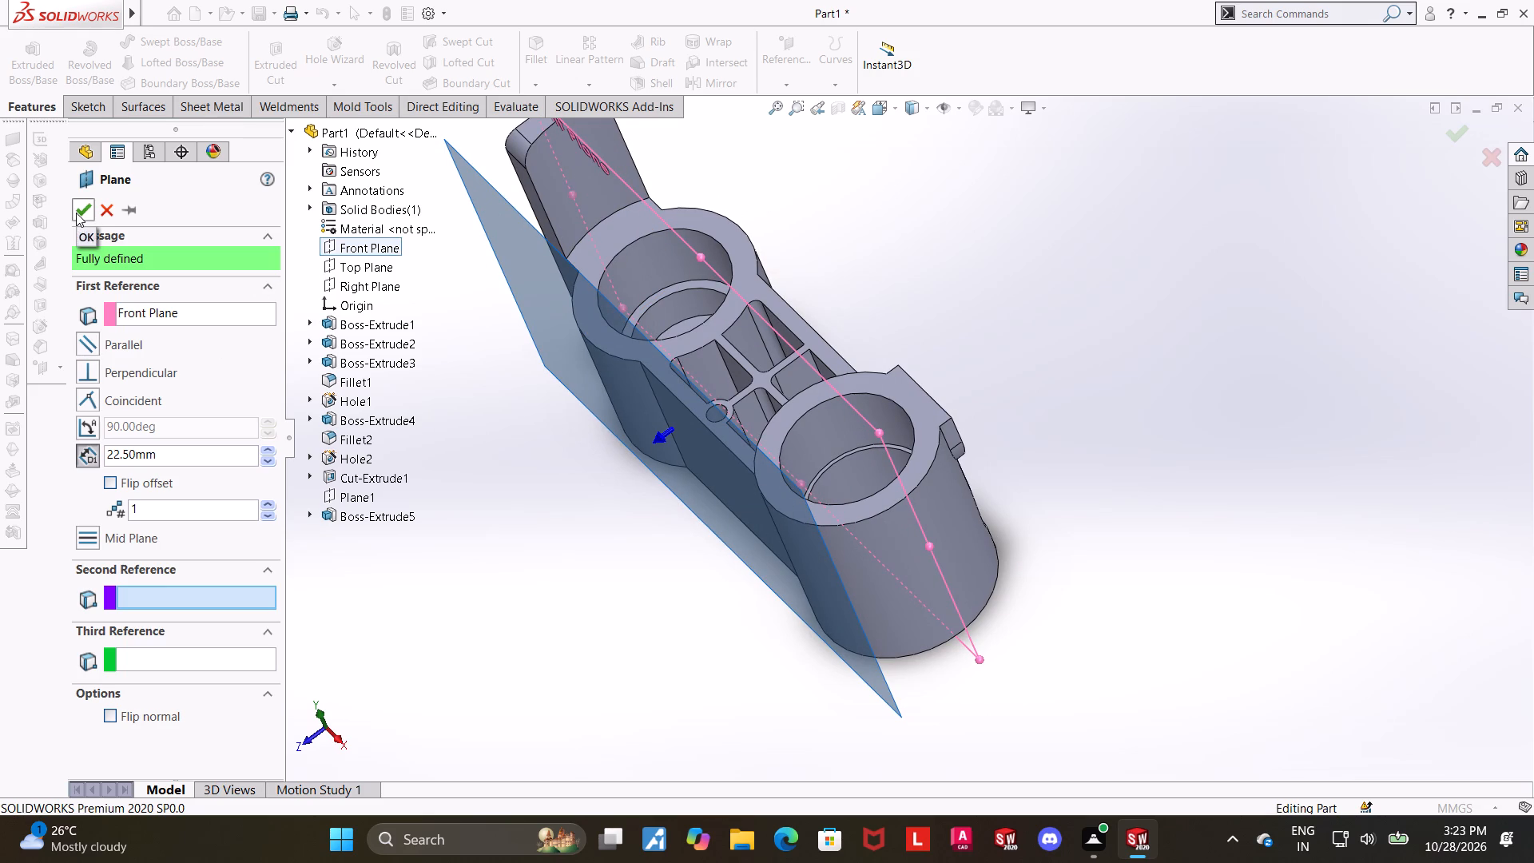
Start a sketch on the new 22.50 mm offset plane.
middle_drag(631, 547, 638, 509)
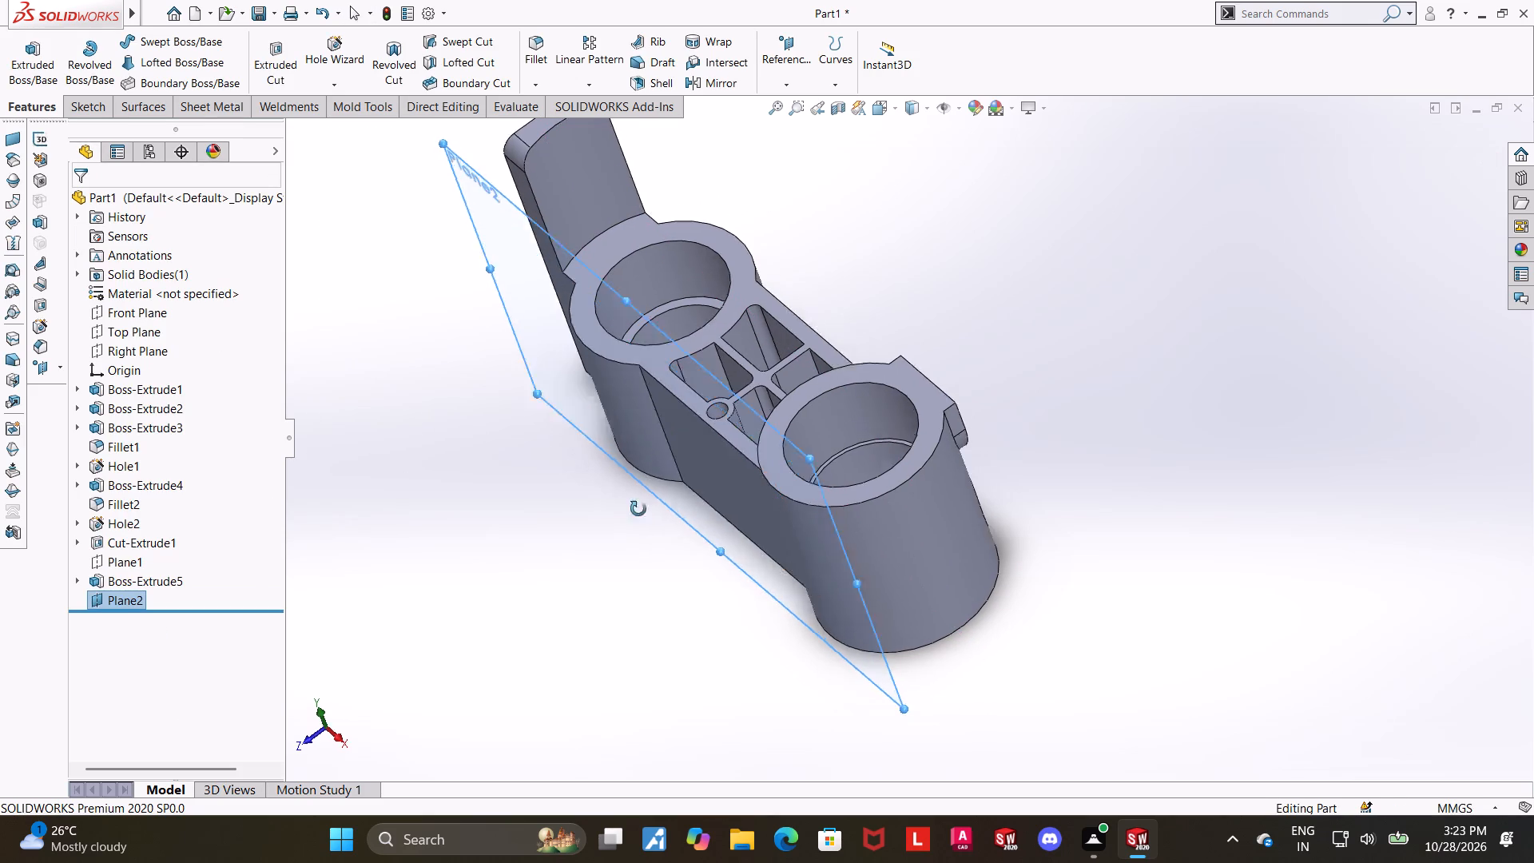
middle_drag(638, 509, 741, 332)
click(644, 281)
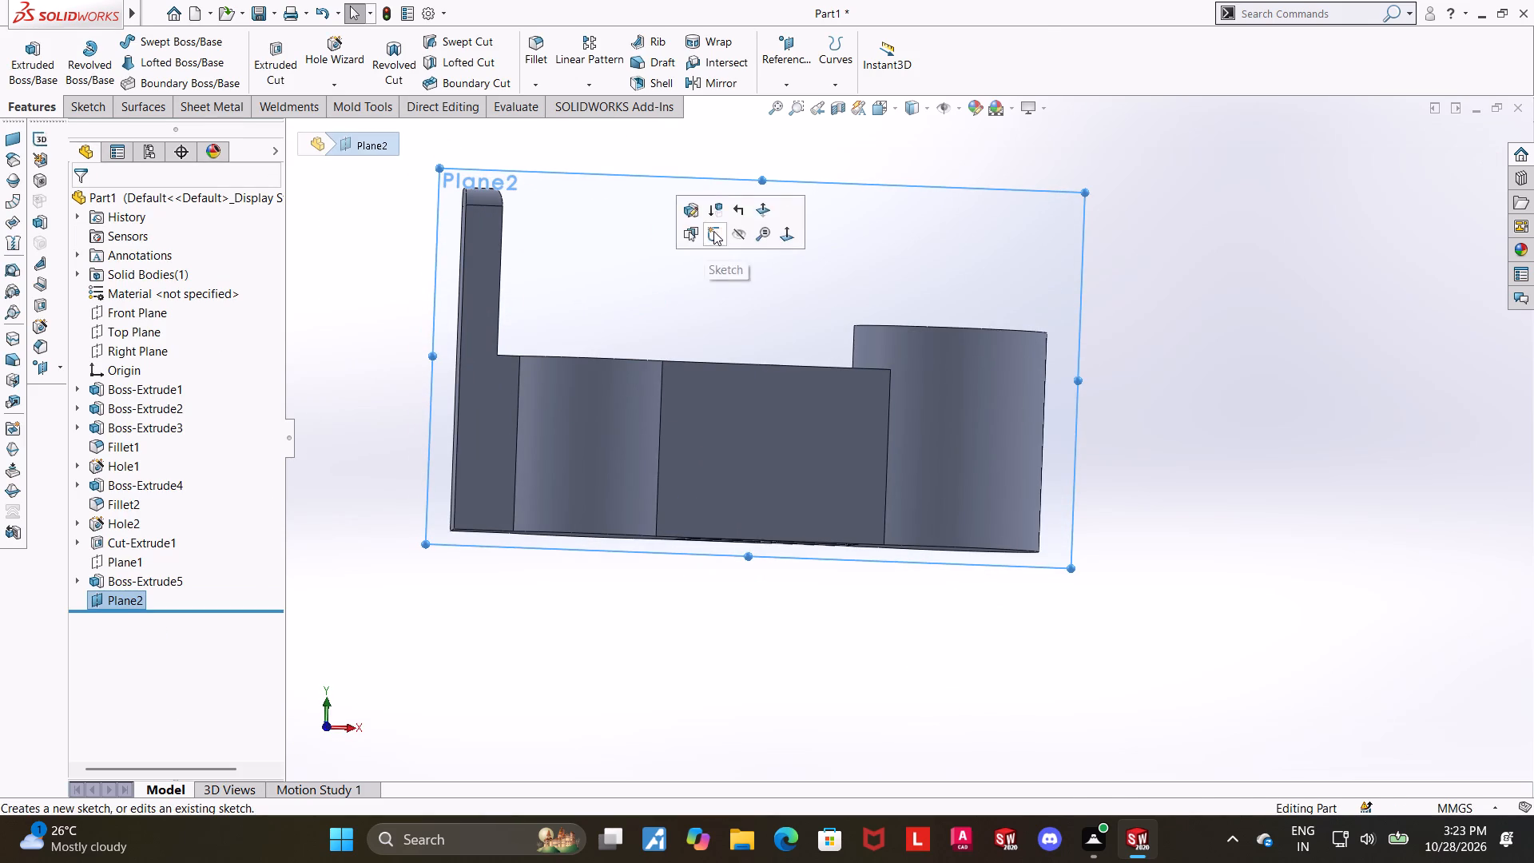
click(713, 231)
click(115, 618)
click(147, 593)
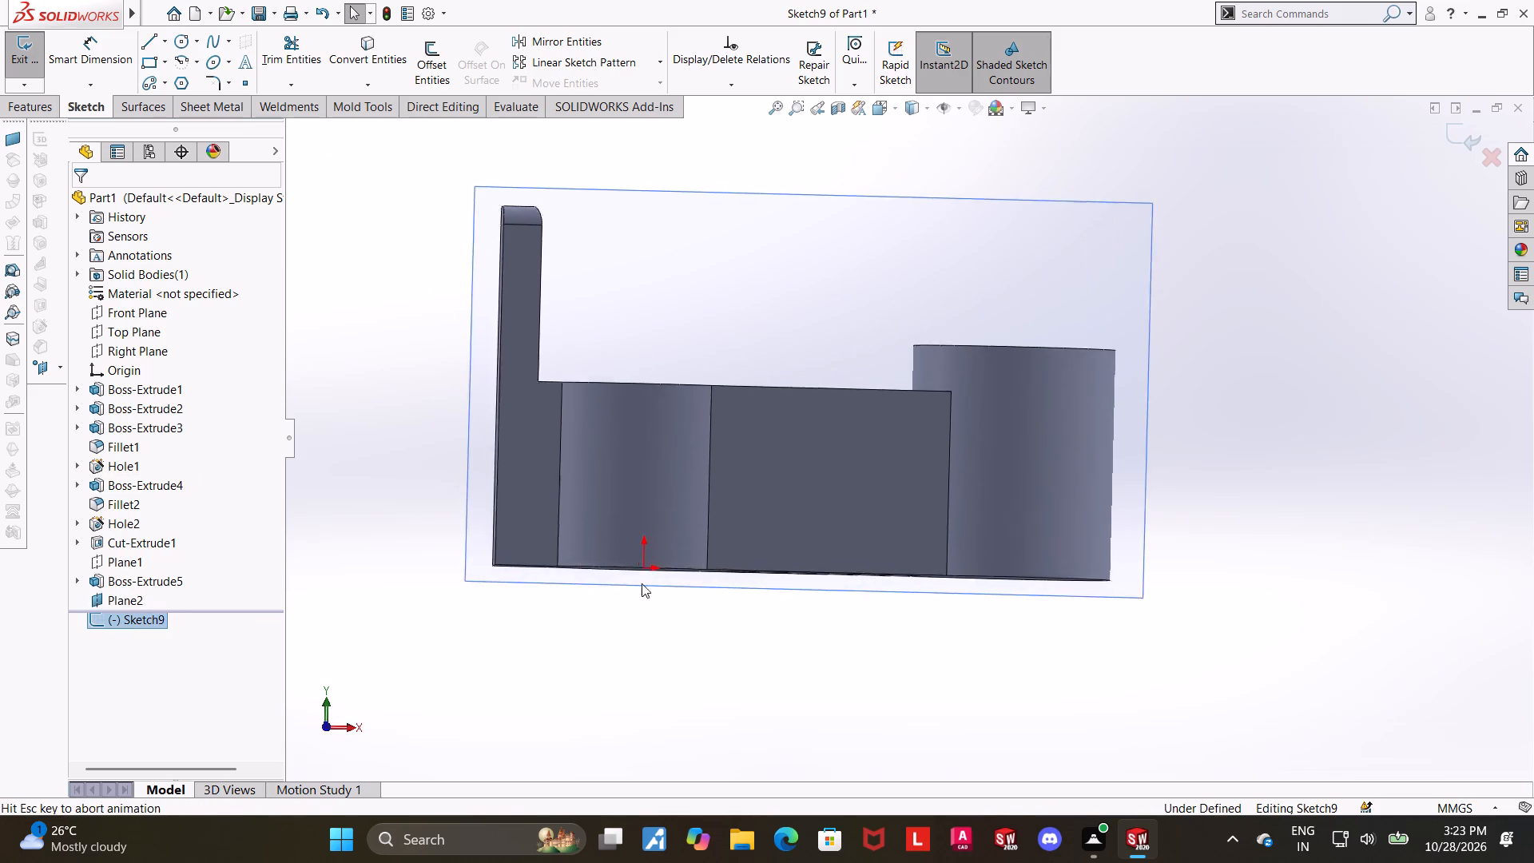
Sketch a circle over the shorter boss beside the tab, centred about 28 mm above the origin.
scroll(896, 411, down, 2)
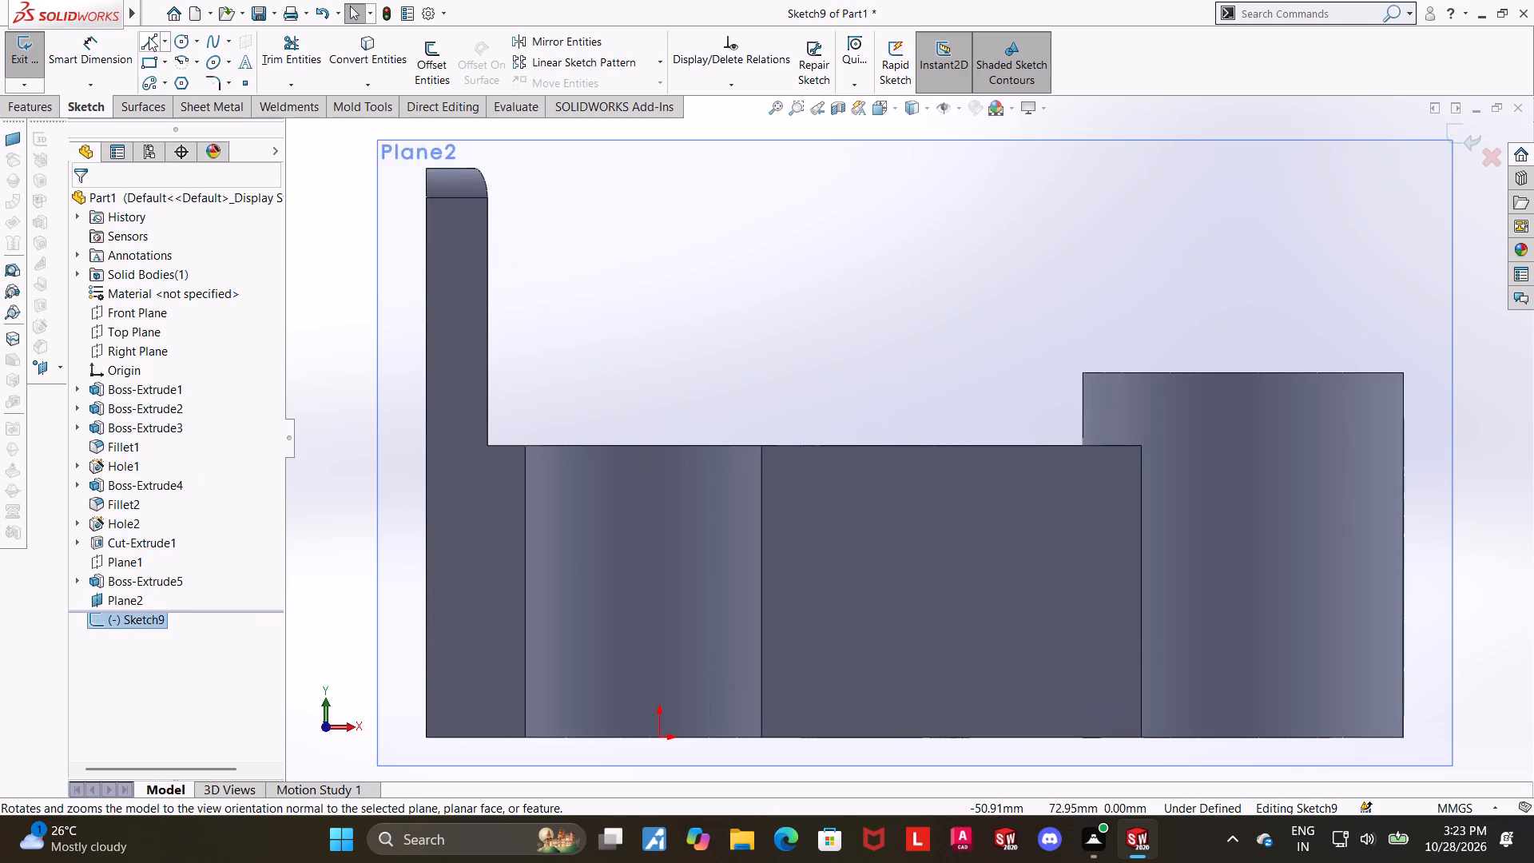
scroll(910, 255, up, 2)
middle_drag(904, 314, 872, 403)
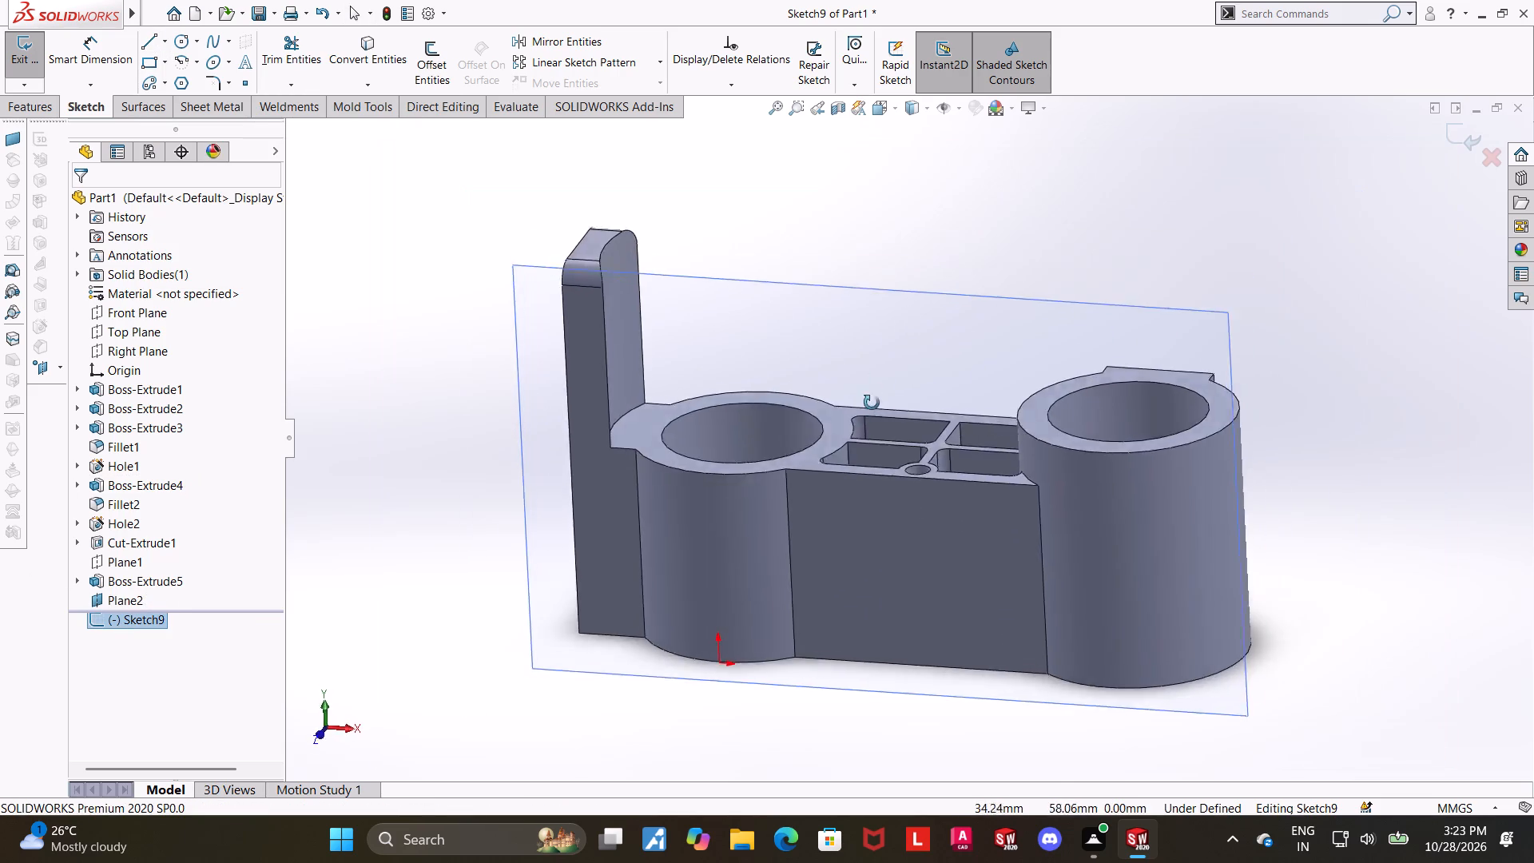
middle_drag(872, 403, 892, 303)
click(882, 110)
click(736, 504)
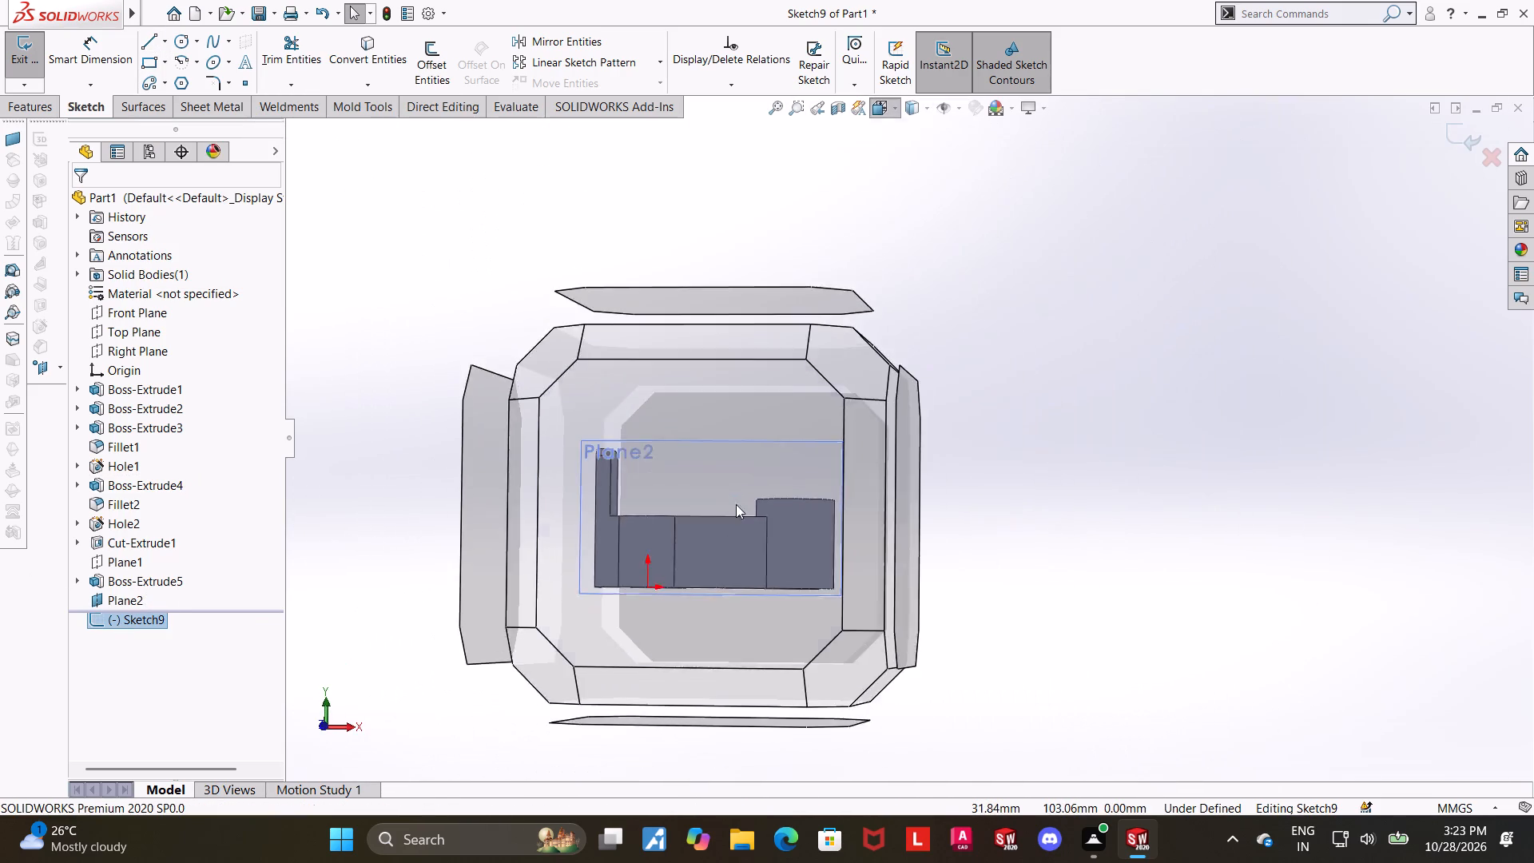
scroll(1131, 575, down, 1)
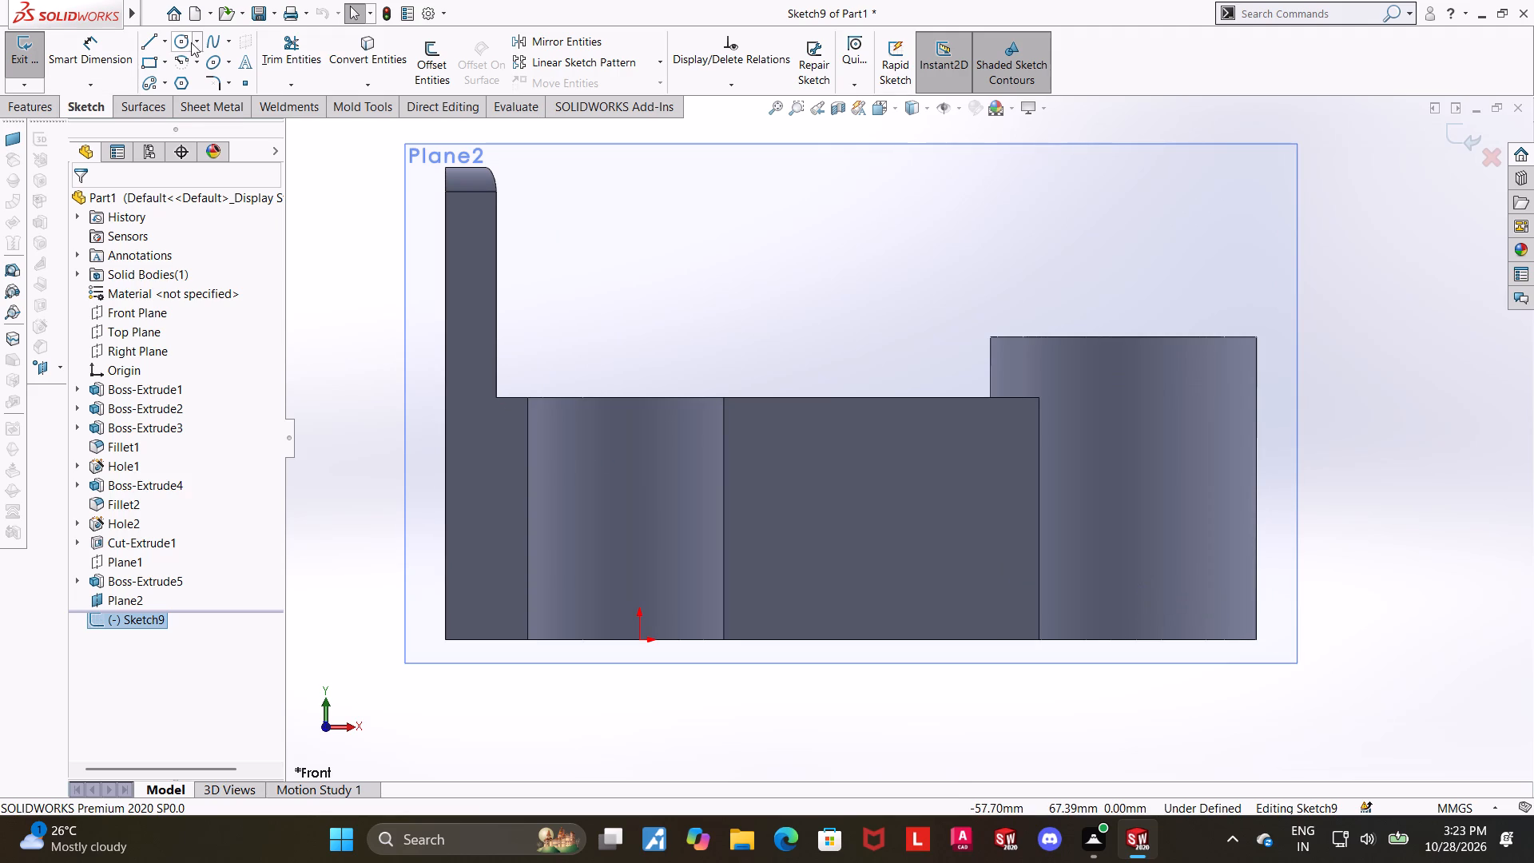
click(186, 39)
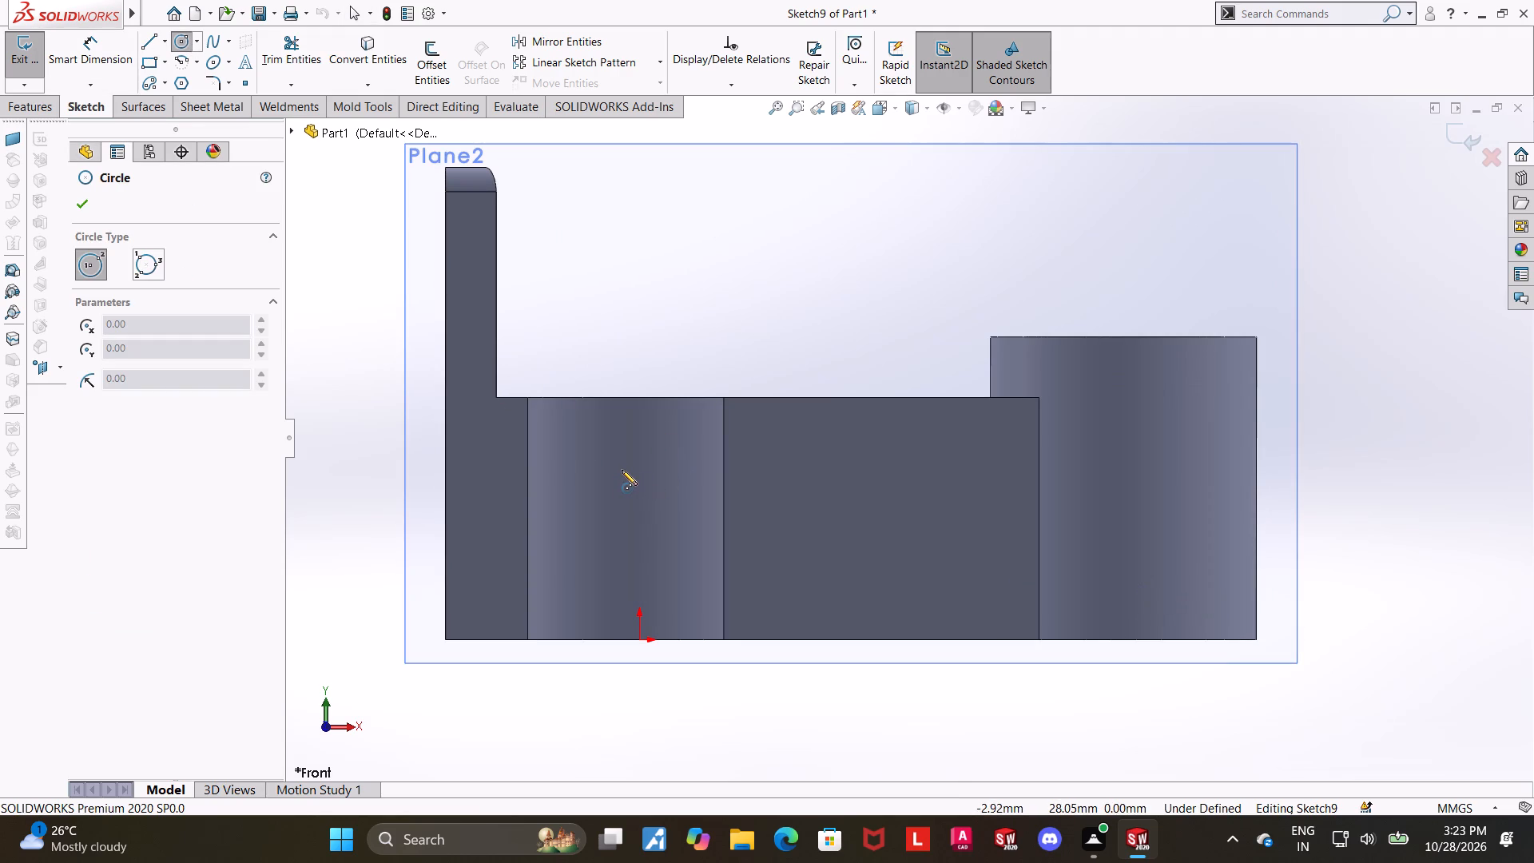
click(626, 471)
click(671, 462)
key(Escape)
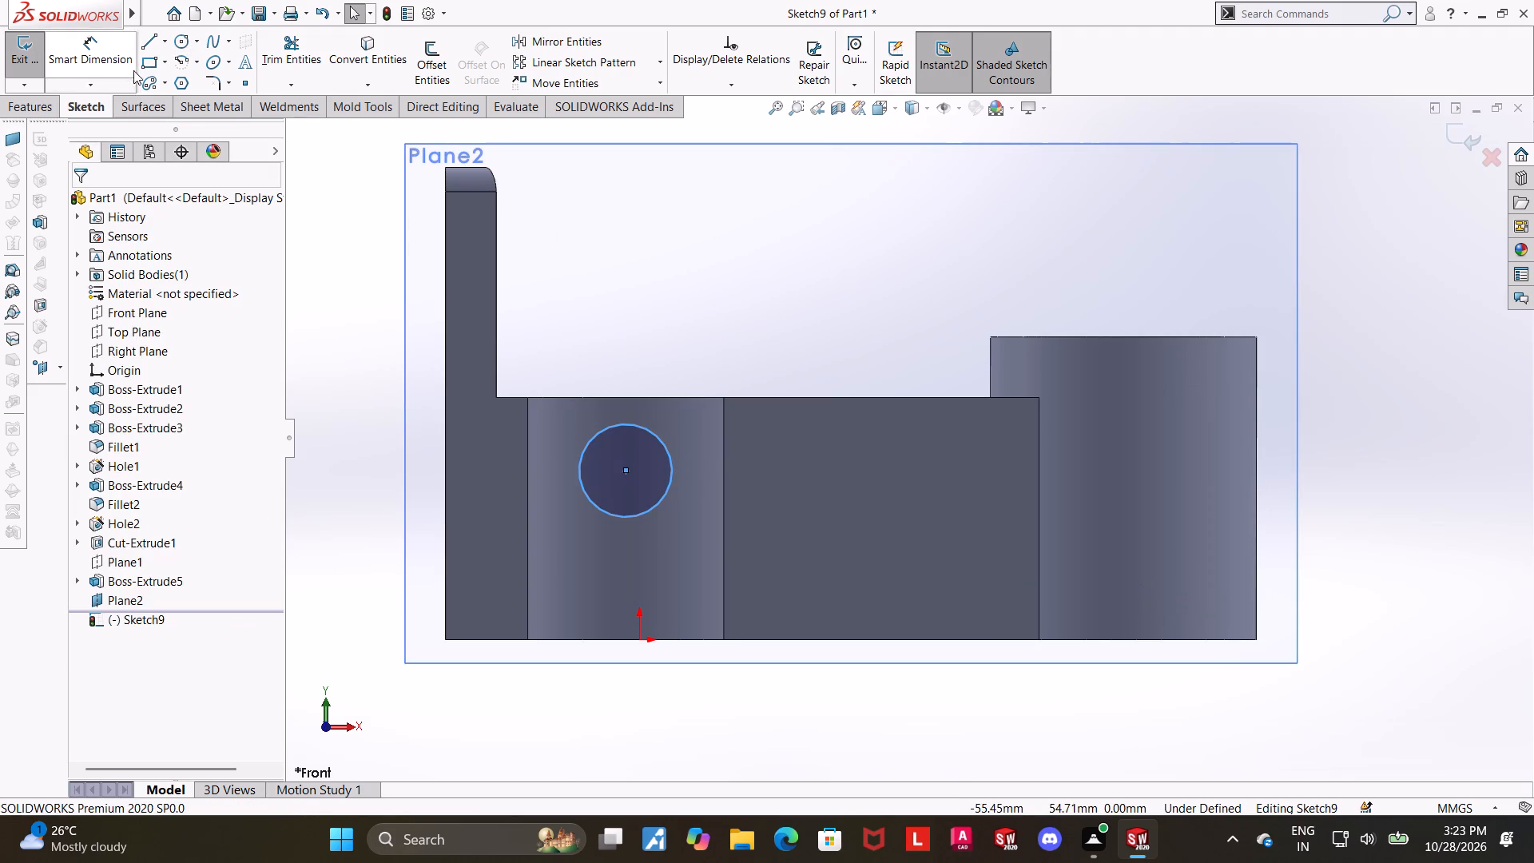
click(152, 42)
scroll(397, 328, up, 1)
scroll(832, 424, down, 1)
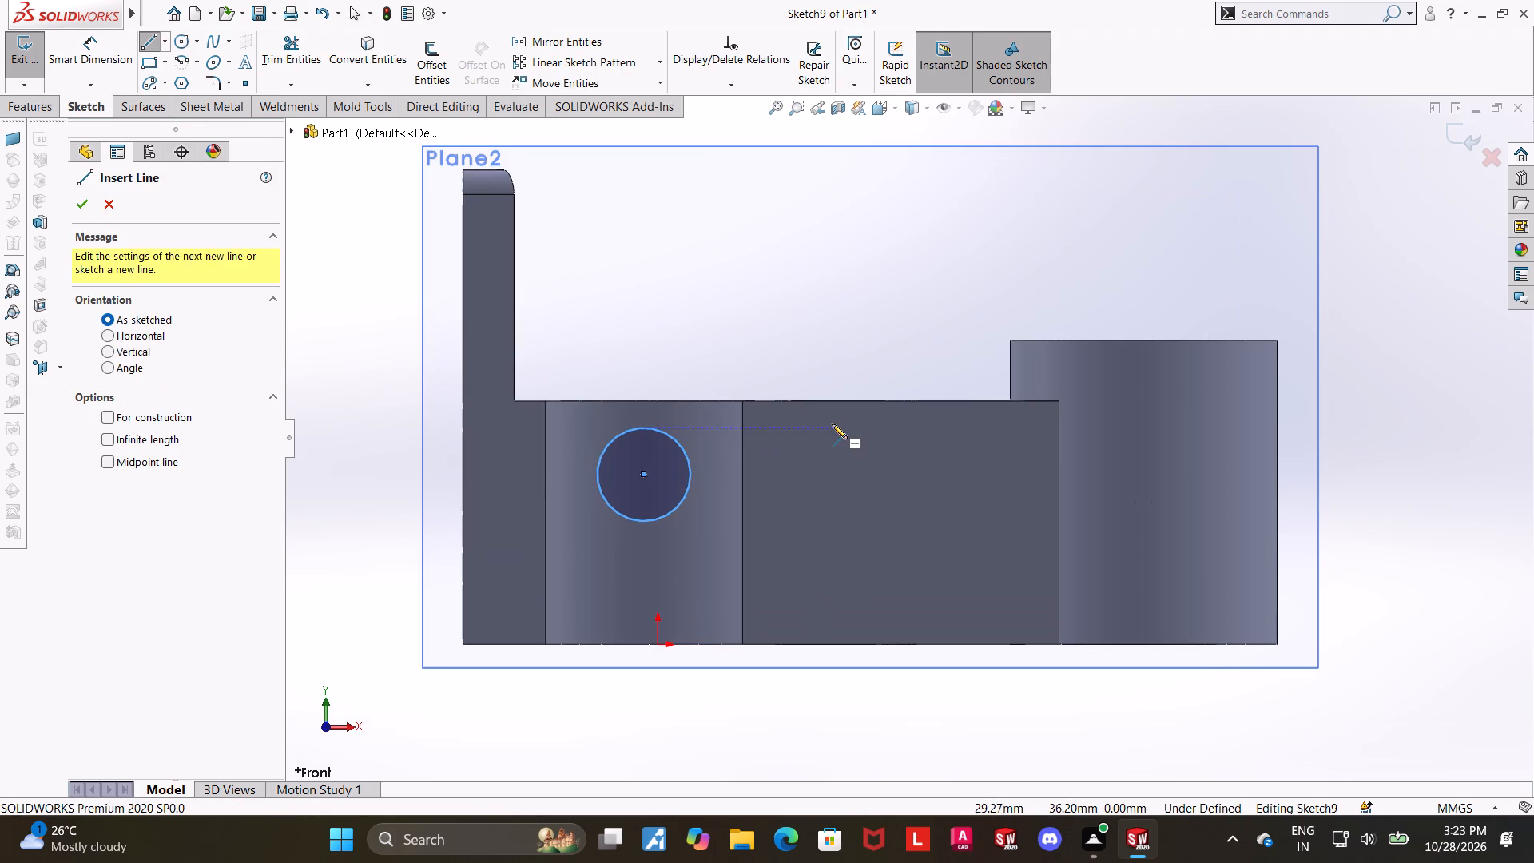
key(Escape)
Add a Vertical relation between the circle's centre and the origin.
scroll(832, 506, up, 4)
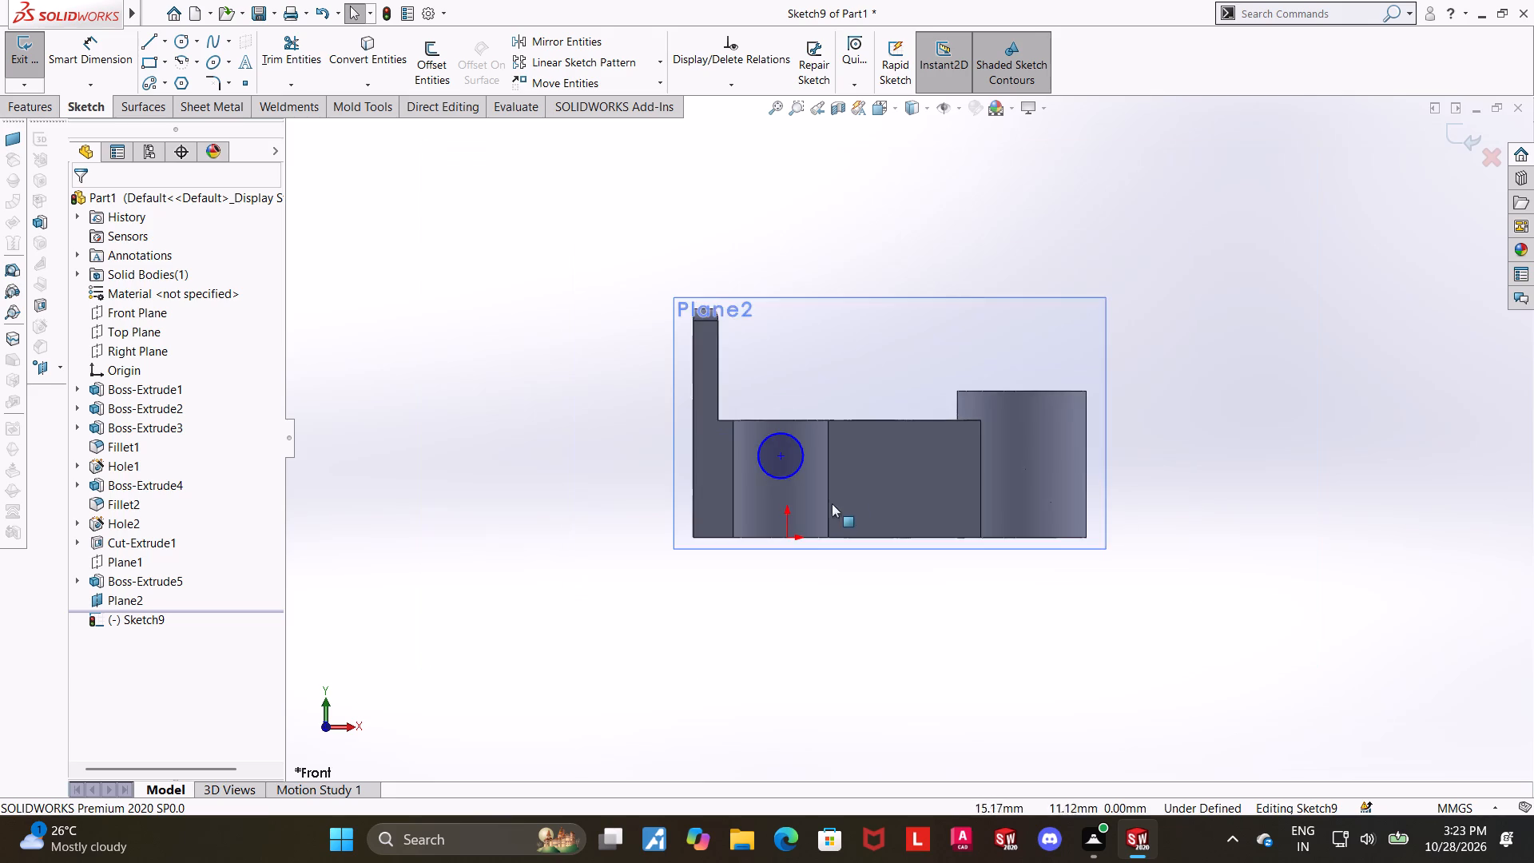
middle_drag(888, 442, 879, 463)
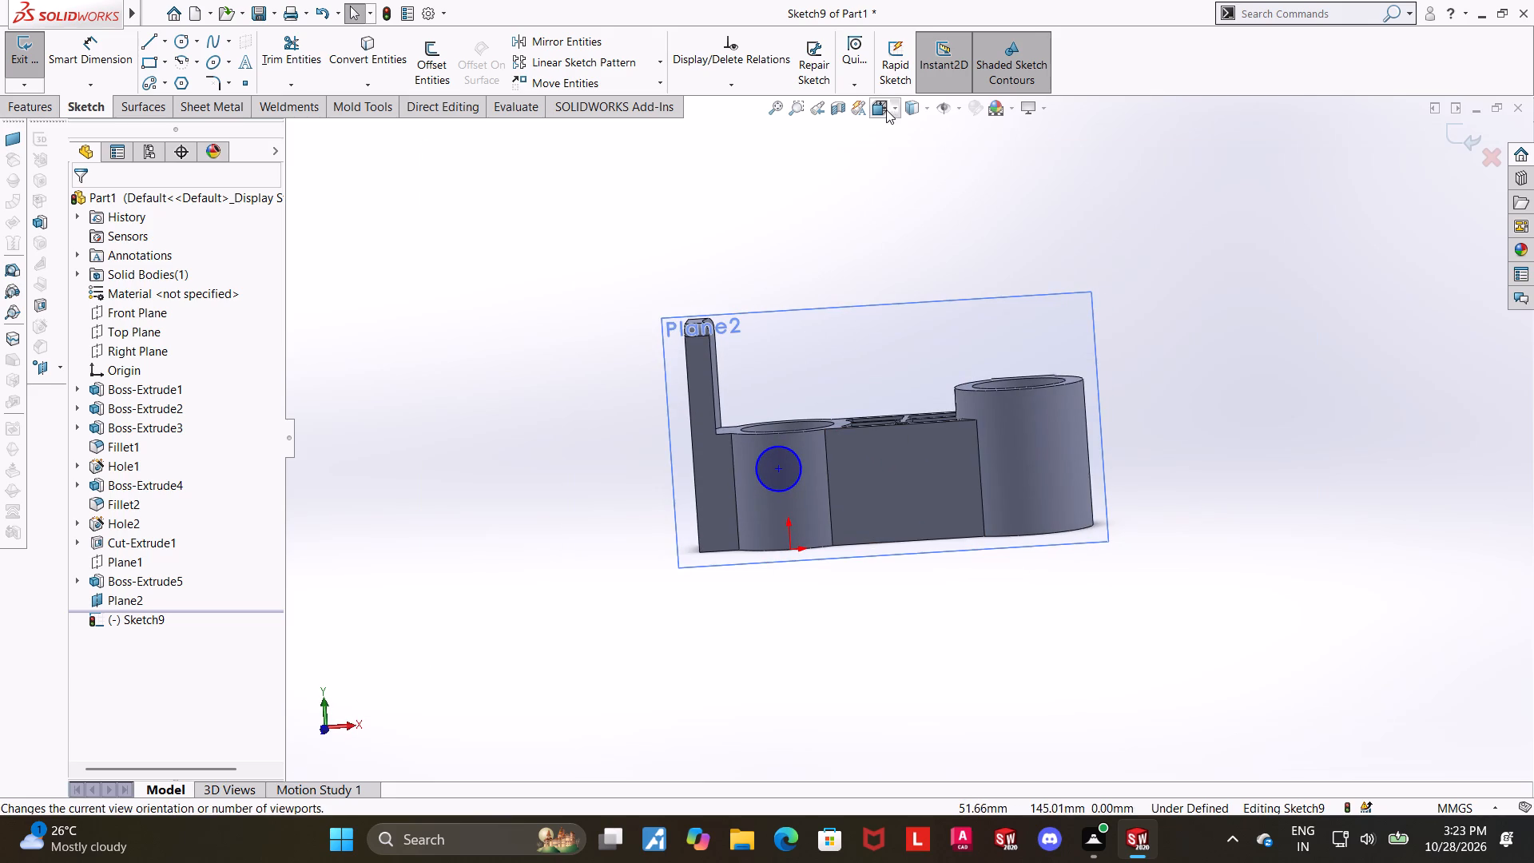
click(885, 109)
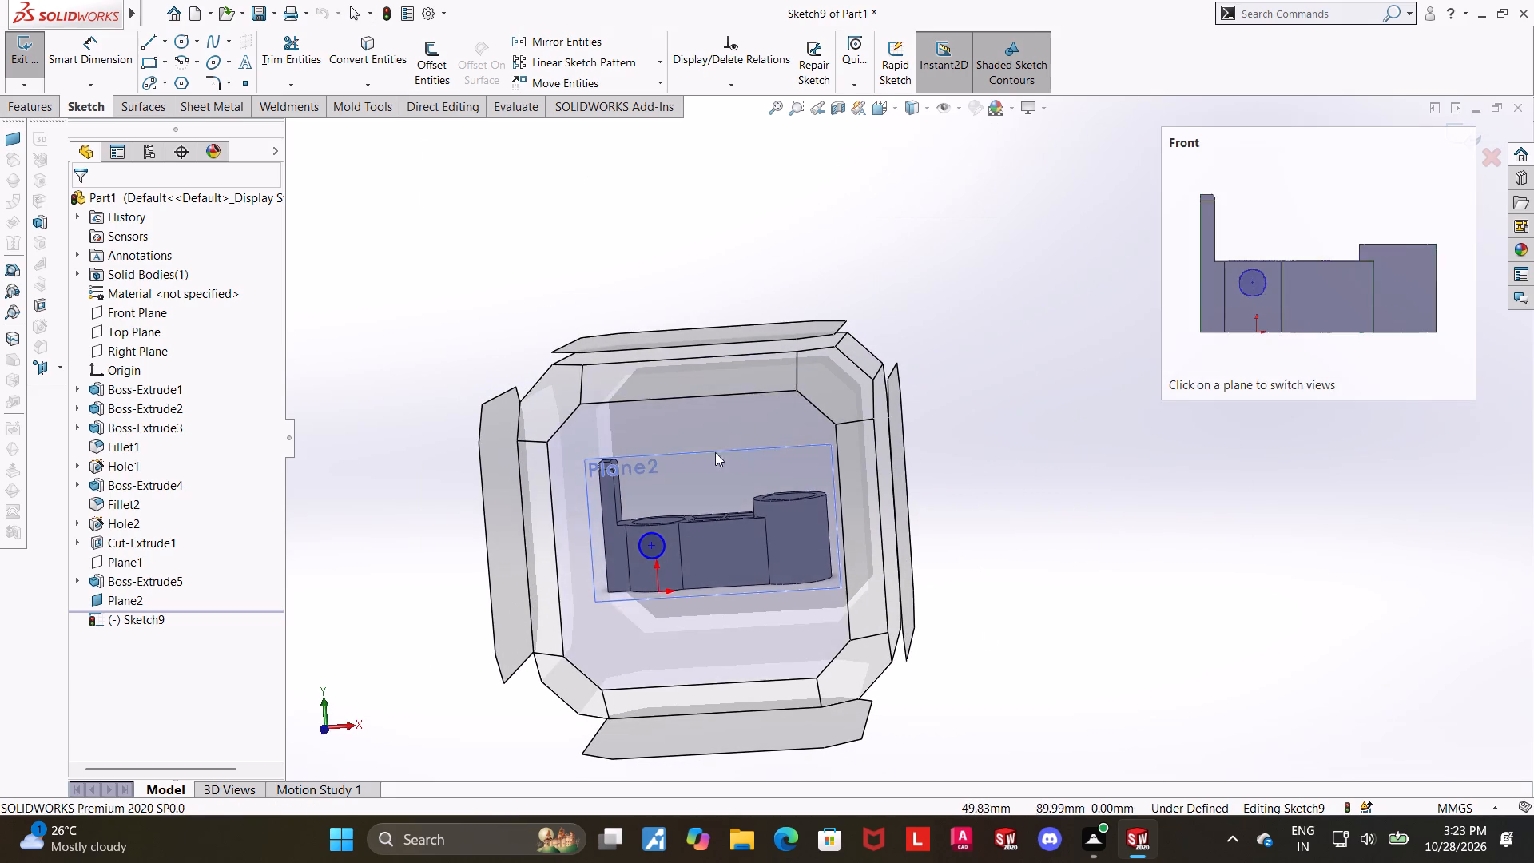
click(691, 501)
ctrl+click(719, 496)
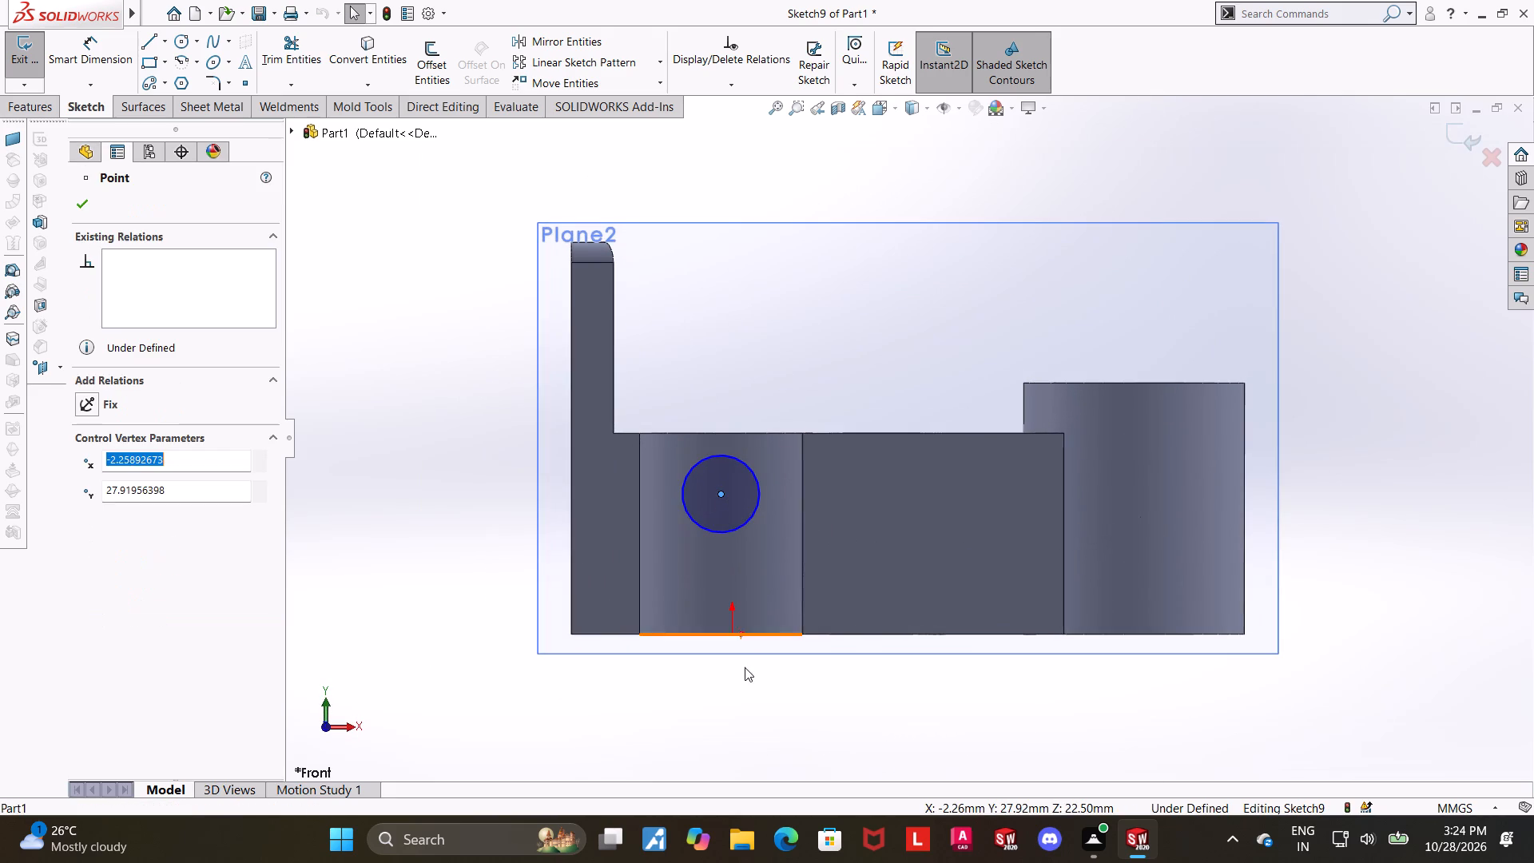
ctrl+click(733, 633)
click(83, 507)
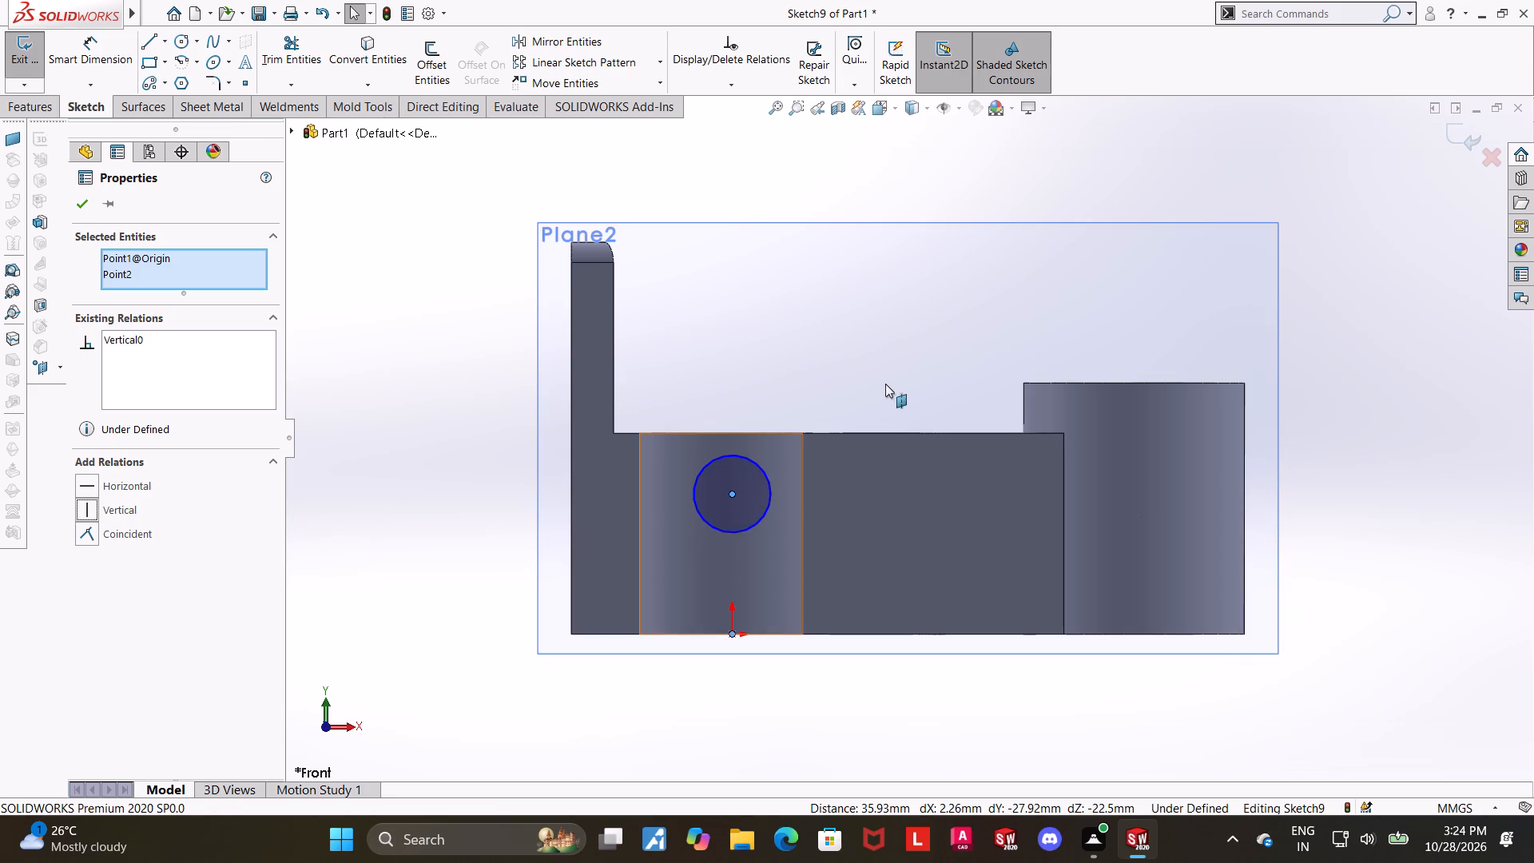
Draw vertical lines about 12 mm long from both sides of the circle to the boss's top edge, joined by a horizontal line.
scroll(885, 384, down, 2)
click(156, 40)
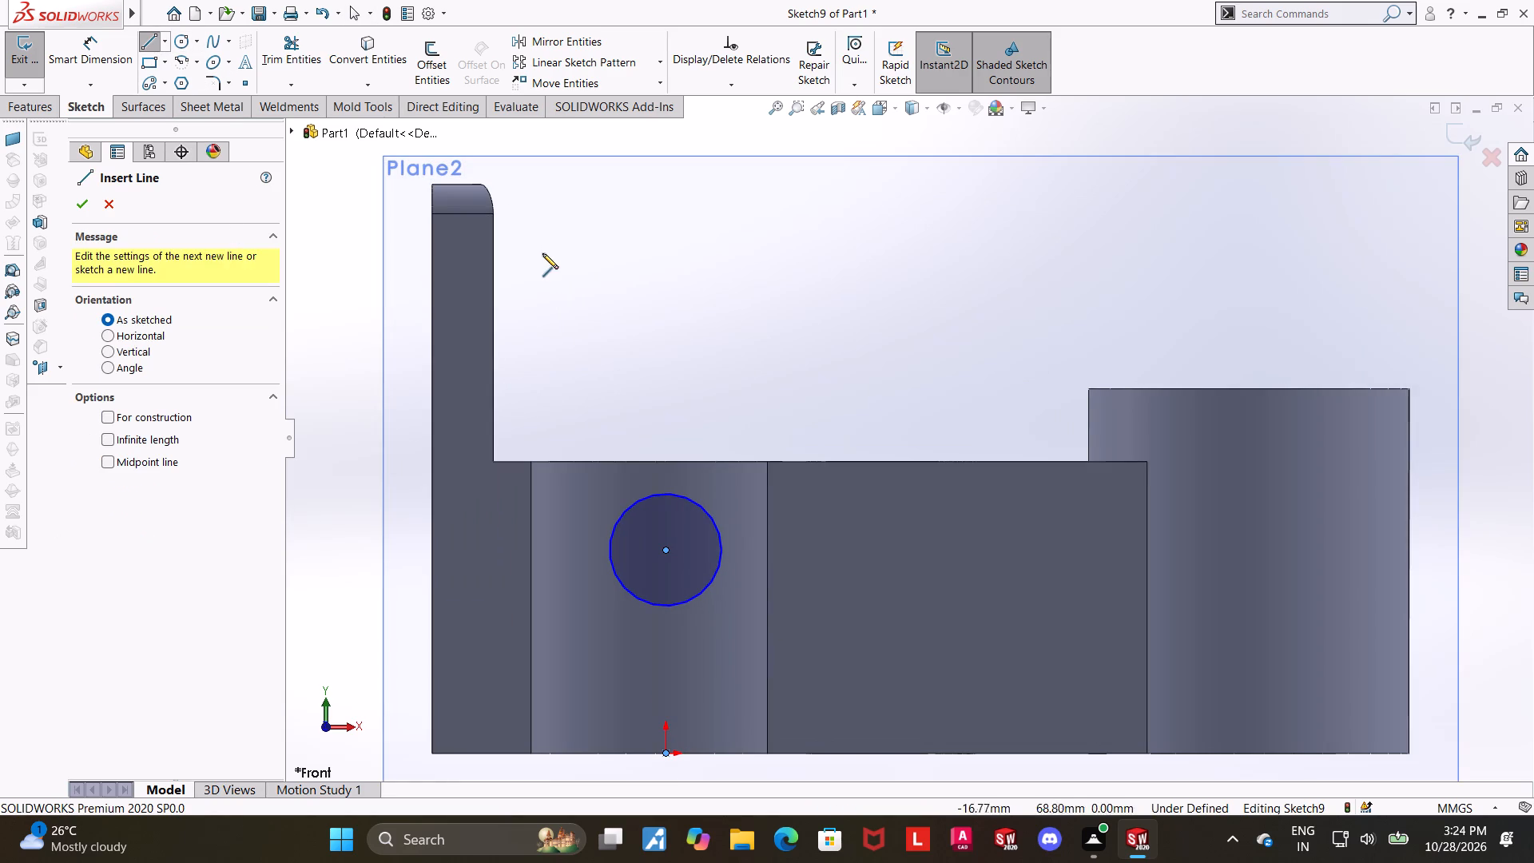
click(613, 551)
click(610, 463)
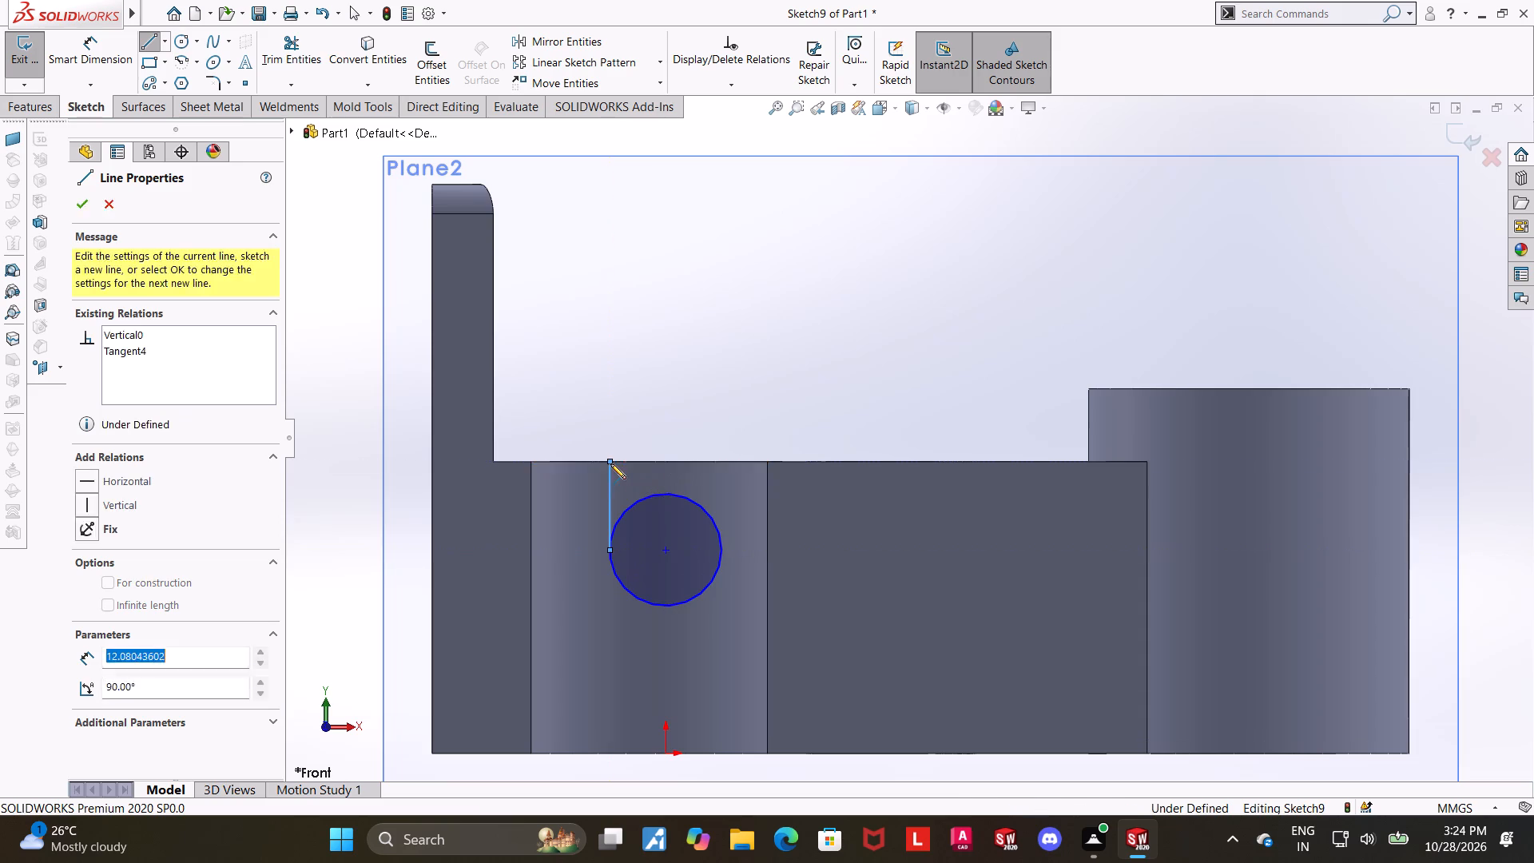
click(720, 464)
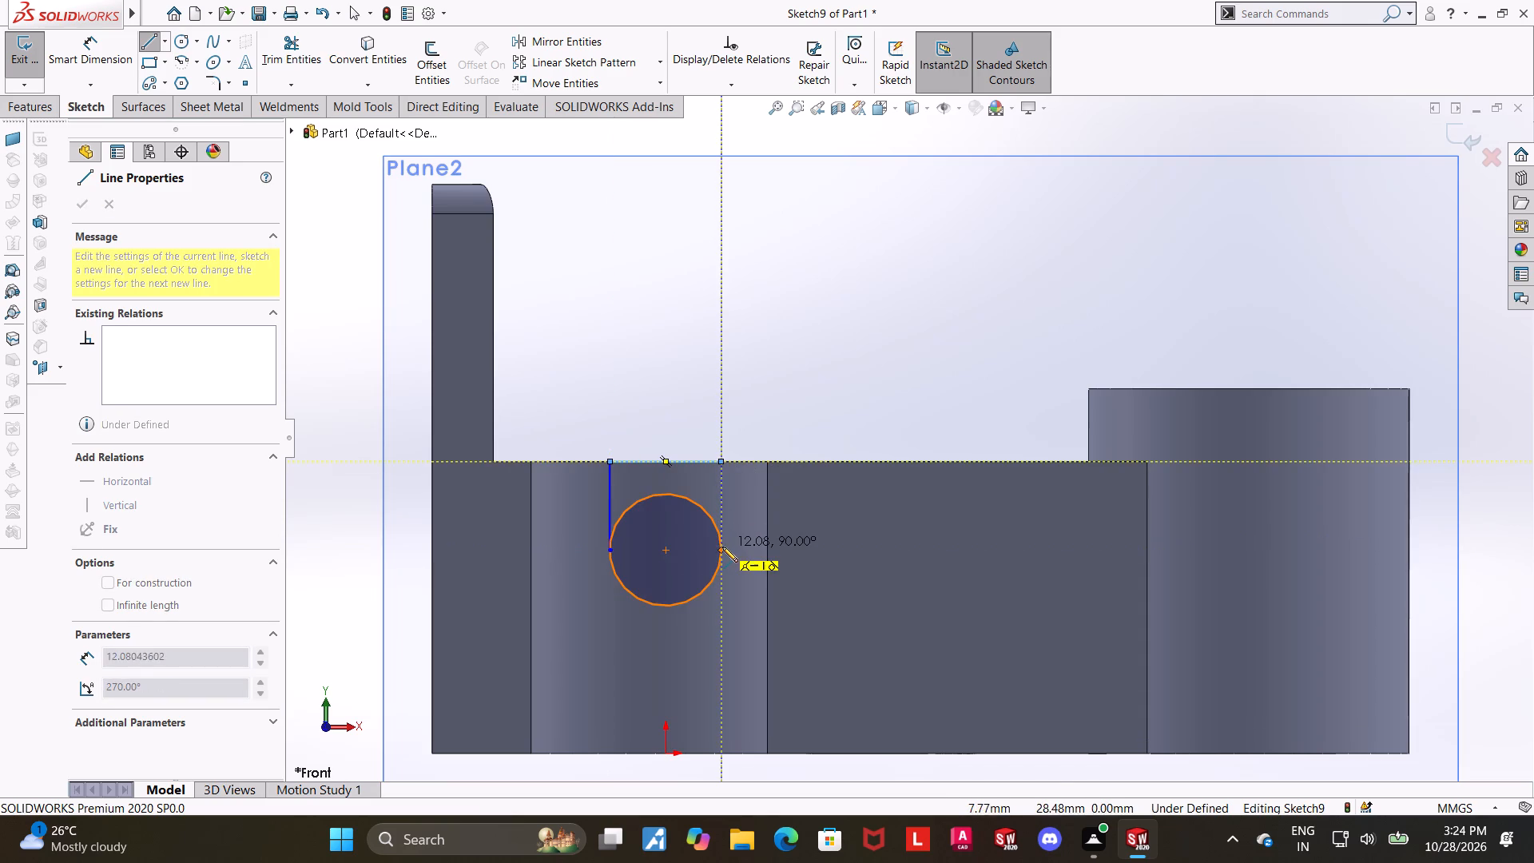
click(722, 547)
key(Escape)
key(Escape)
Trim away the upper arc of the circle to leave a closed U-shaped profile.
click(292, 57)
drag(648, 535, 649, 528)
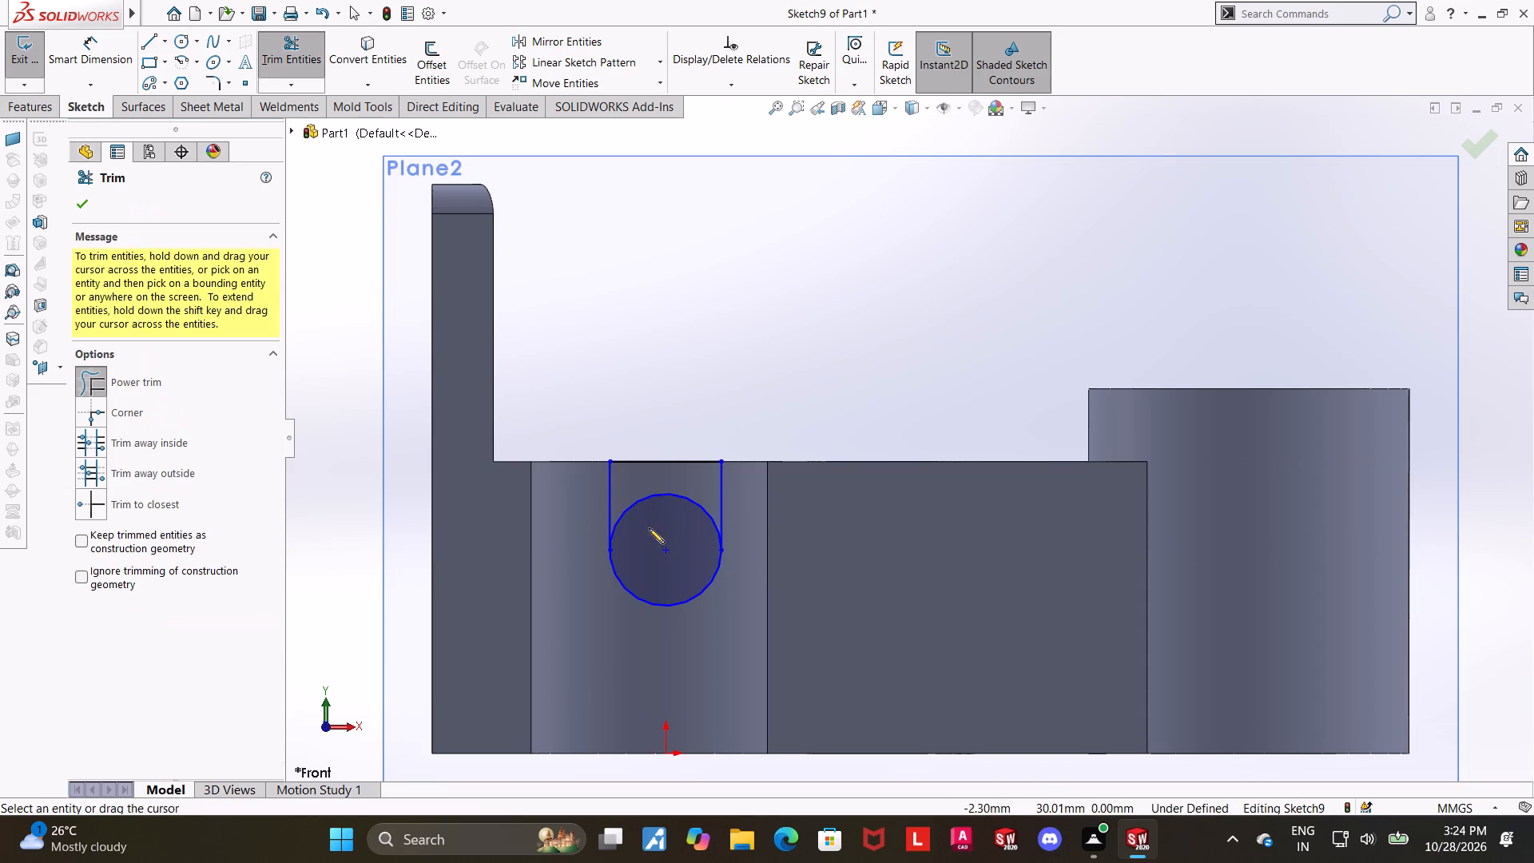
drag(649, 528, 644, 487)
scroll(715, 526, up, 3)
key(Escape)
key(Escape)
Dimension the distance from the arc's centre to the profile's top line as 9 mm.
scroll(972, 465, down, 2)
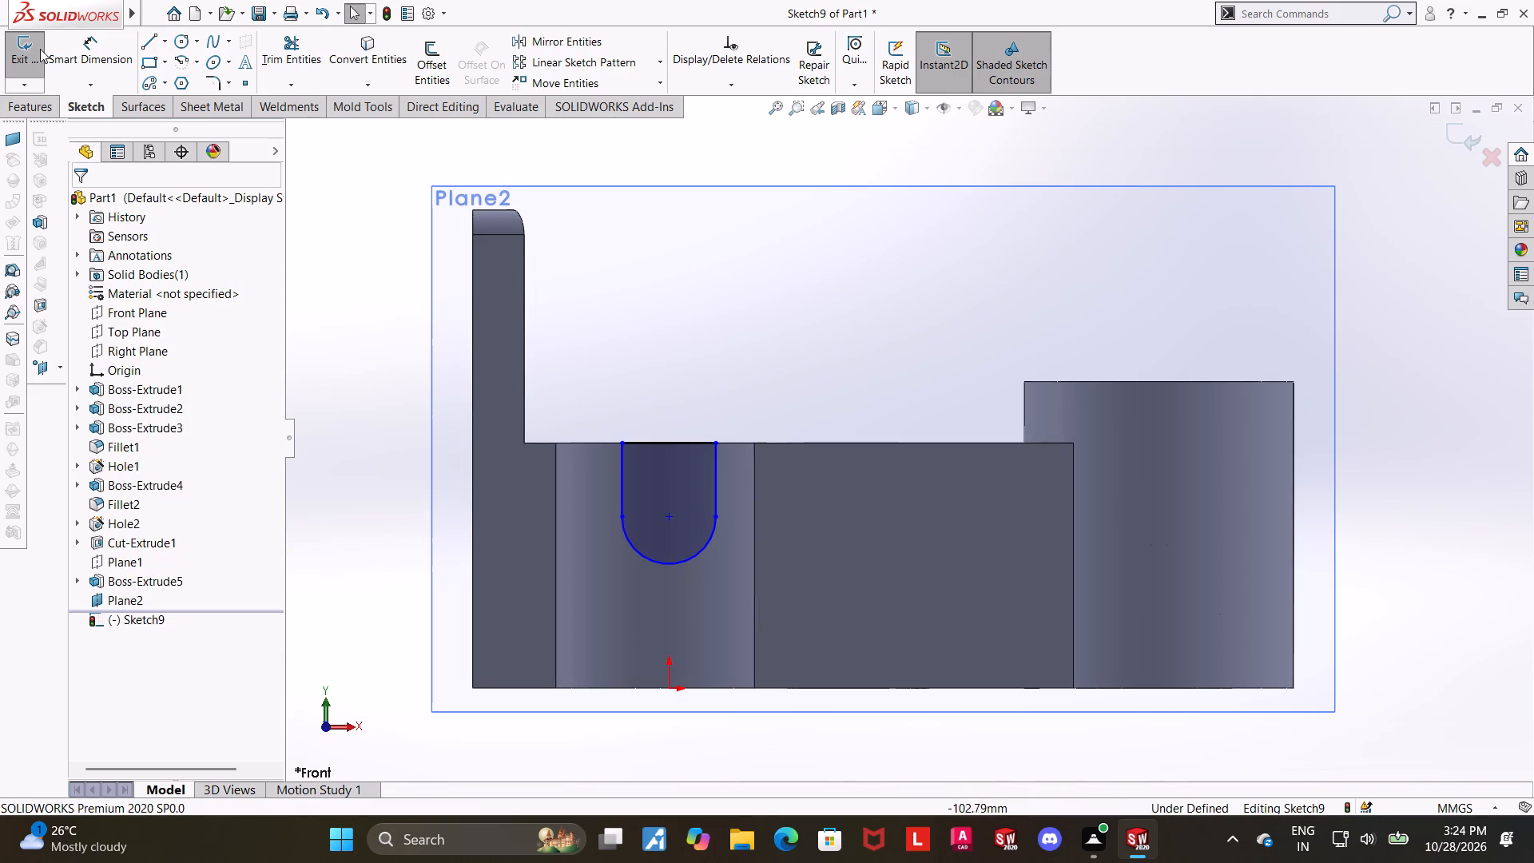
click(59, 50)
click(64, 50)
drag(667, 519, 670, 511)
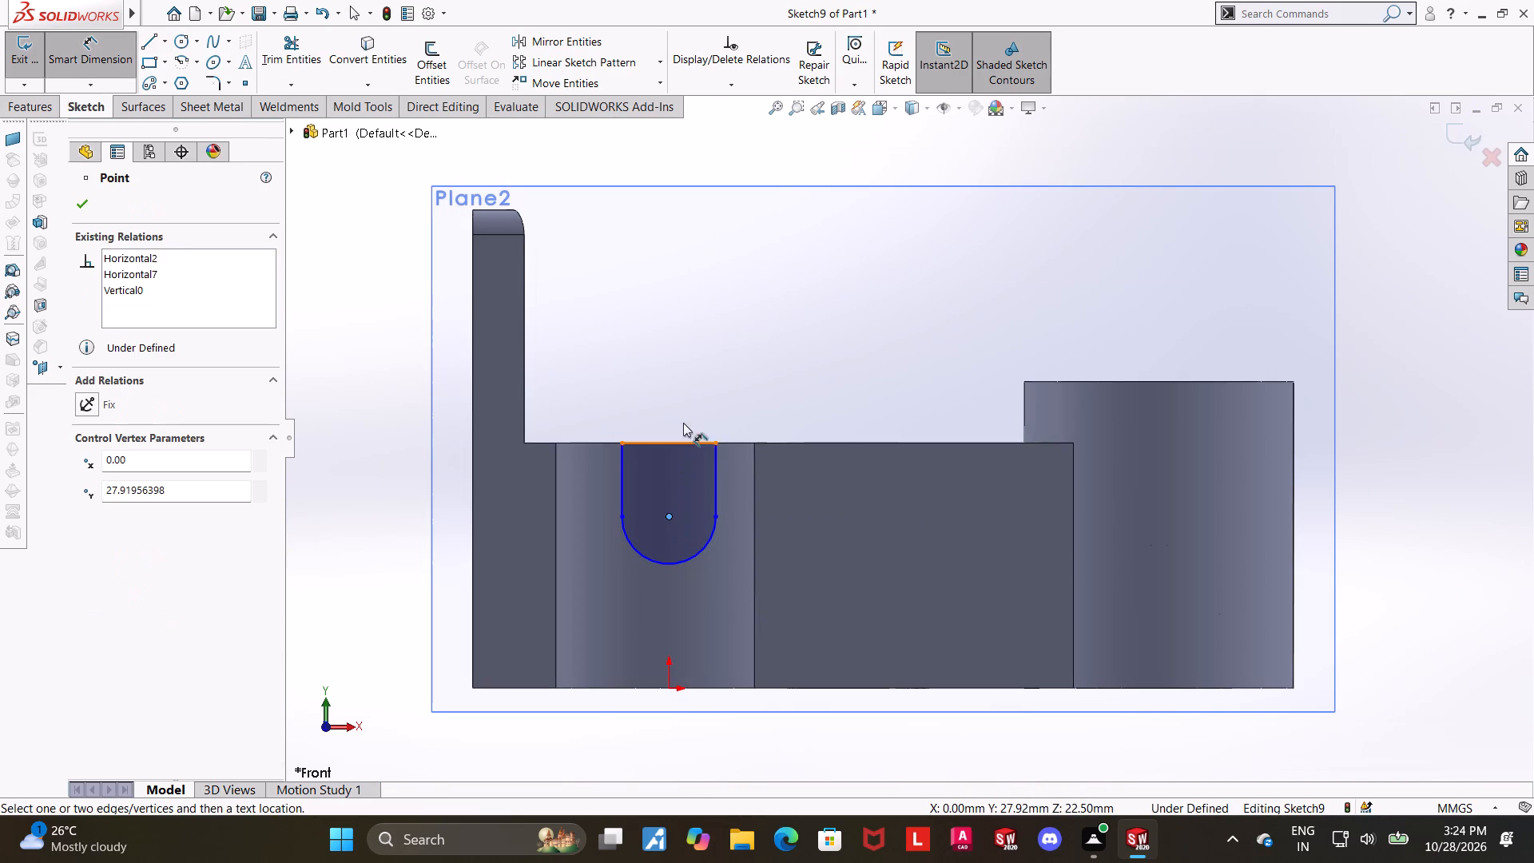
click(685, 445)
click(837, 500)
key(9)
key(Return)
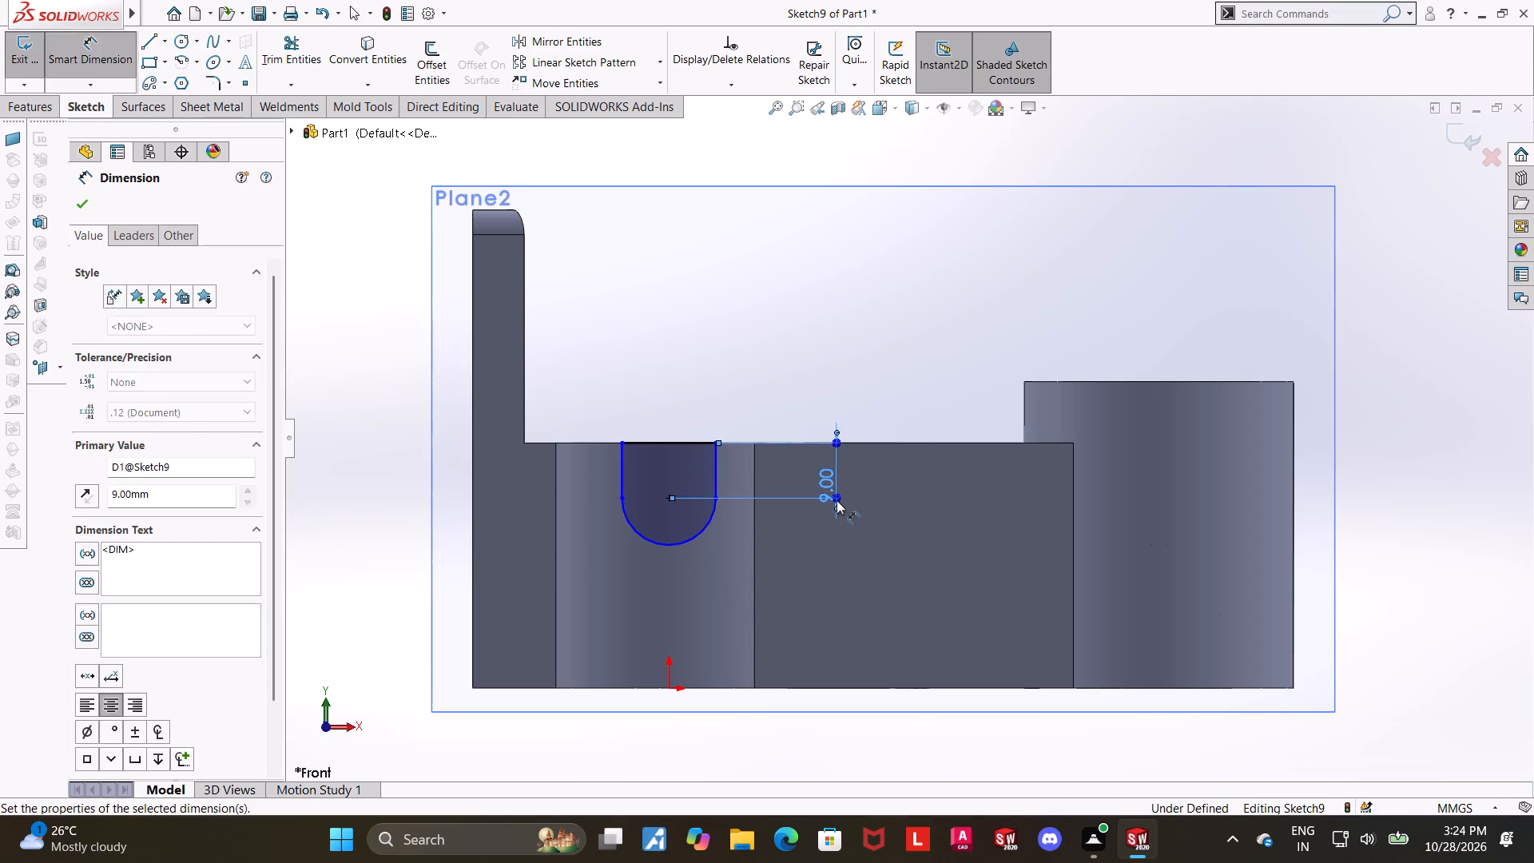
key(Escape)
key(Escape)
click(785, 400)
Dimension the U-shaped profile's width between its two vertical sides as 22 mm.
click(84, 50)
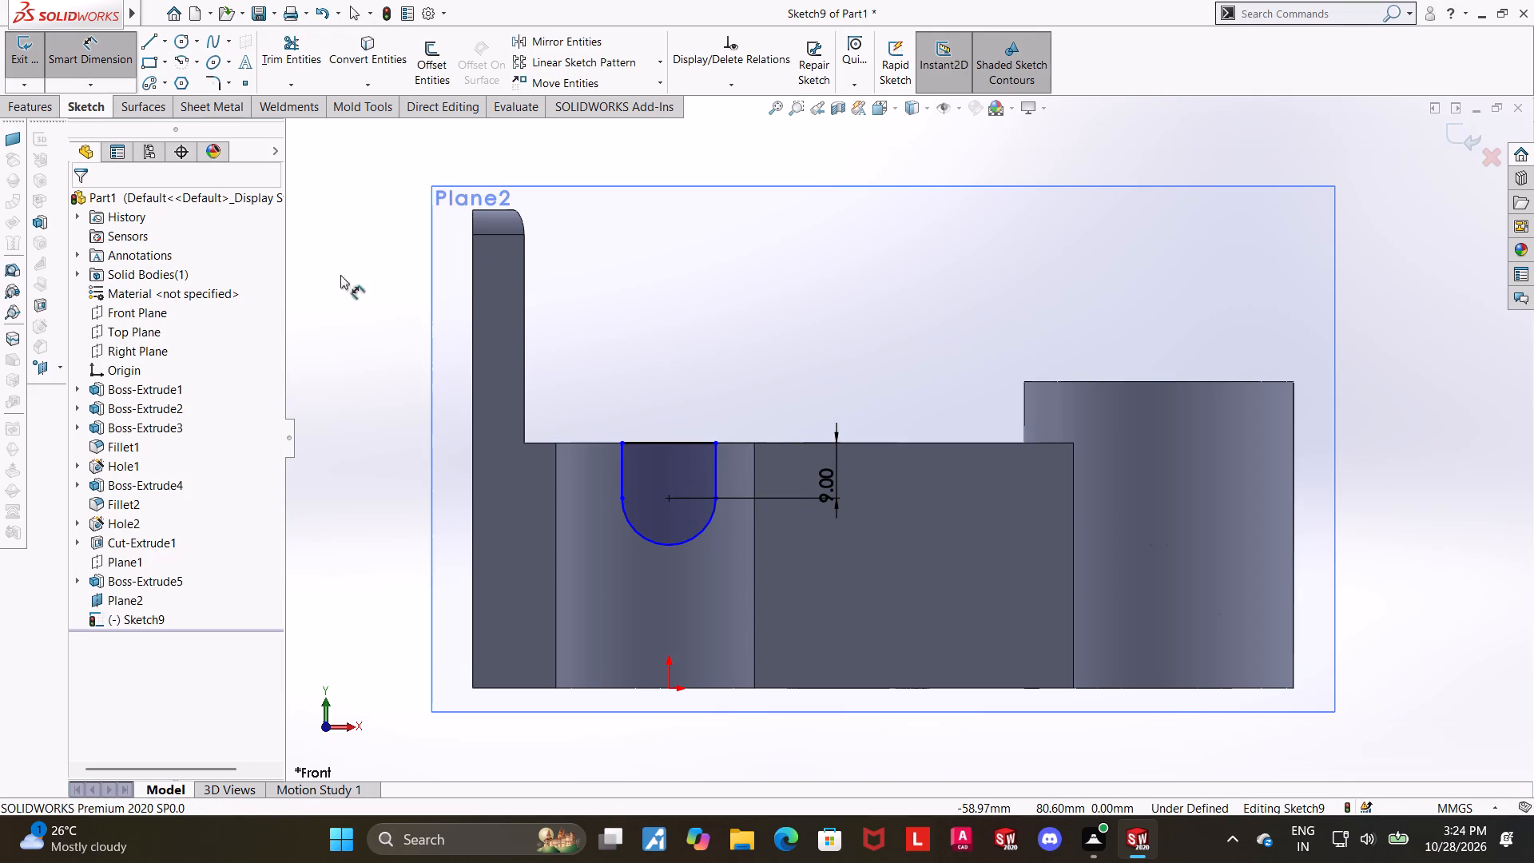
click(626, 474)
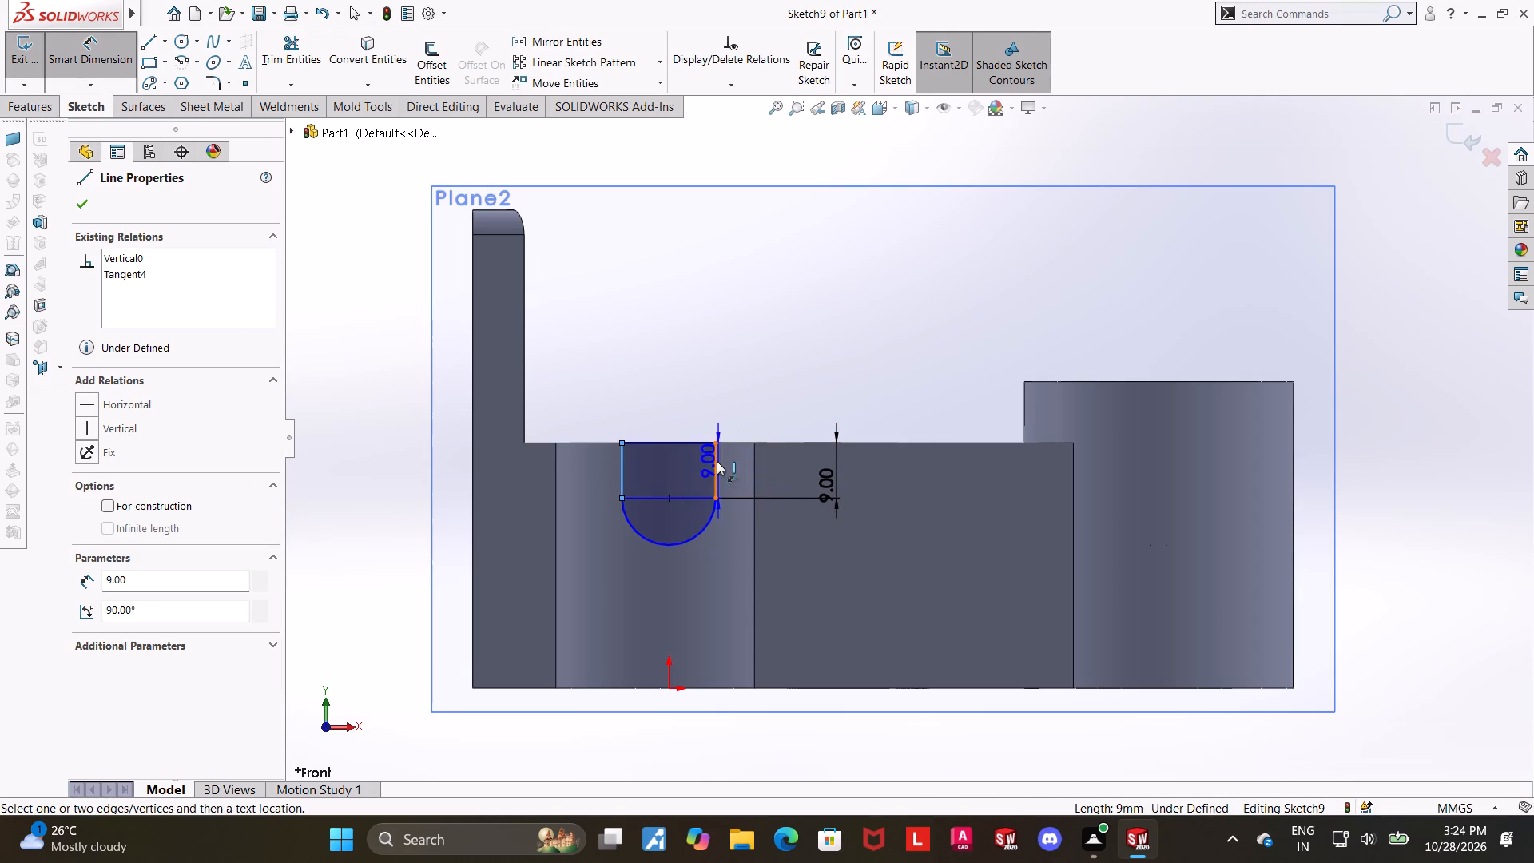
click(714, 462)
click(713, 390)
text(22)
key(Return)
key(Escape)
key(Escape)
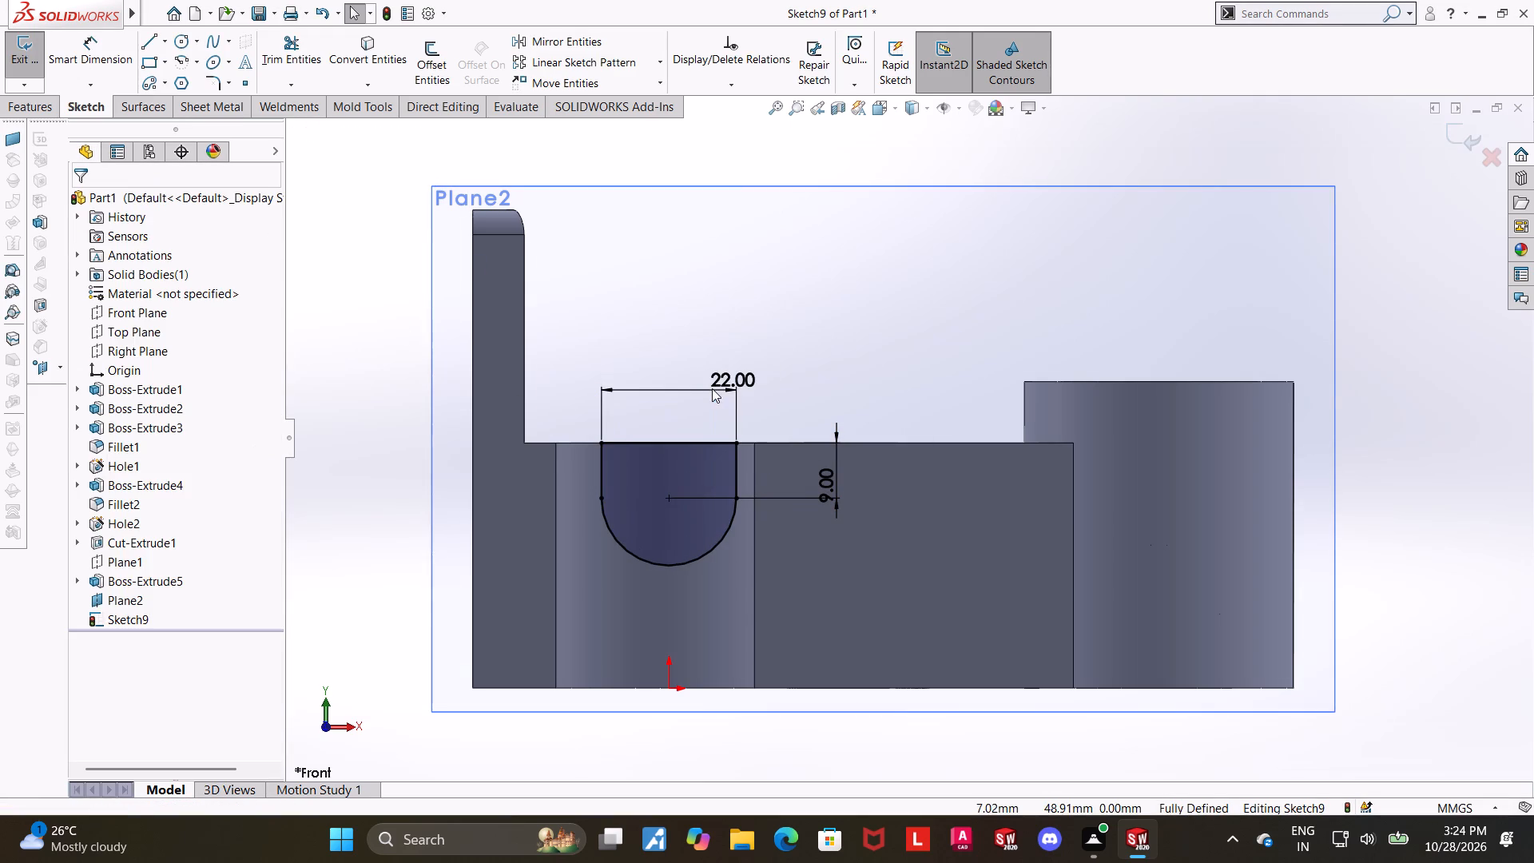
Close the sketch and extrude the U-shaped profile with Up To Surface to the outer cylindrical face of the tab-side boss.
scroll(938, 354, up, 1)
middle_drag(928, 364, 898, 539)
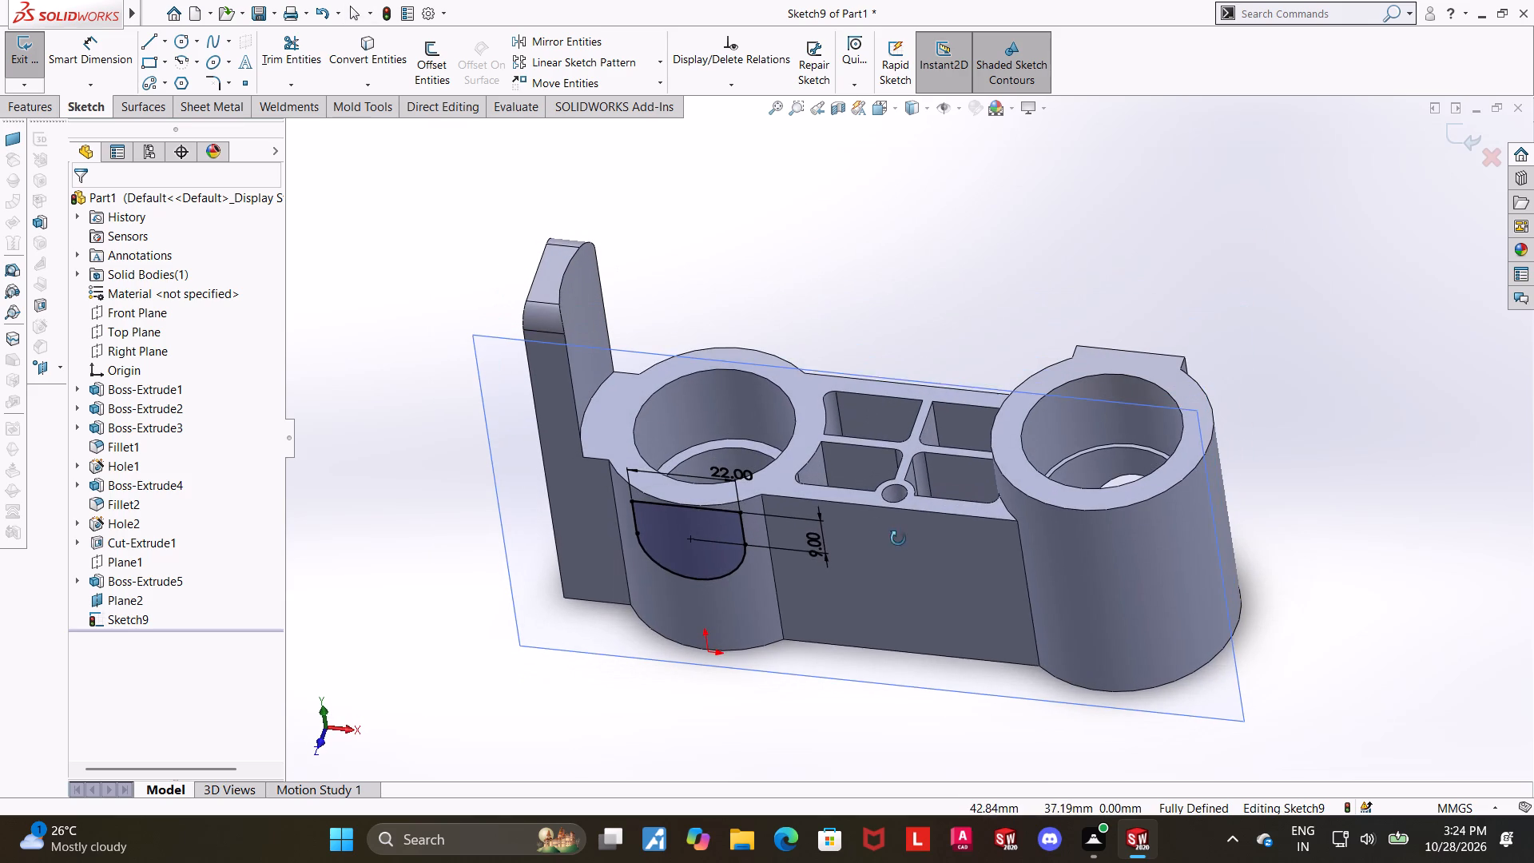
middle_drag(898, 539, 898, 540)
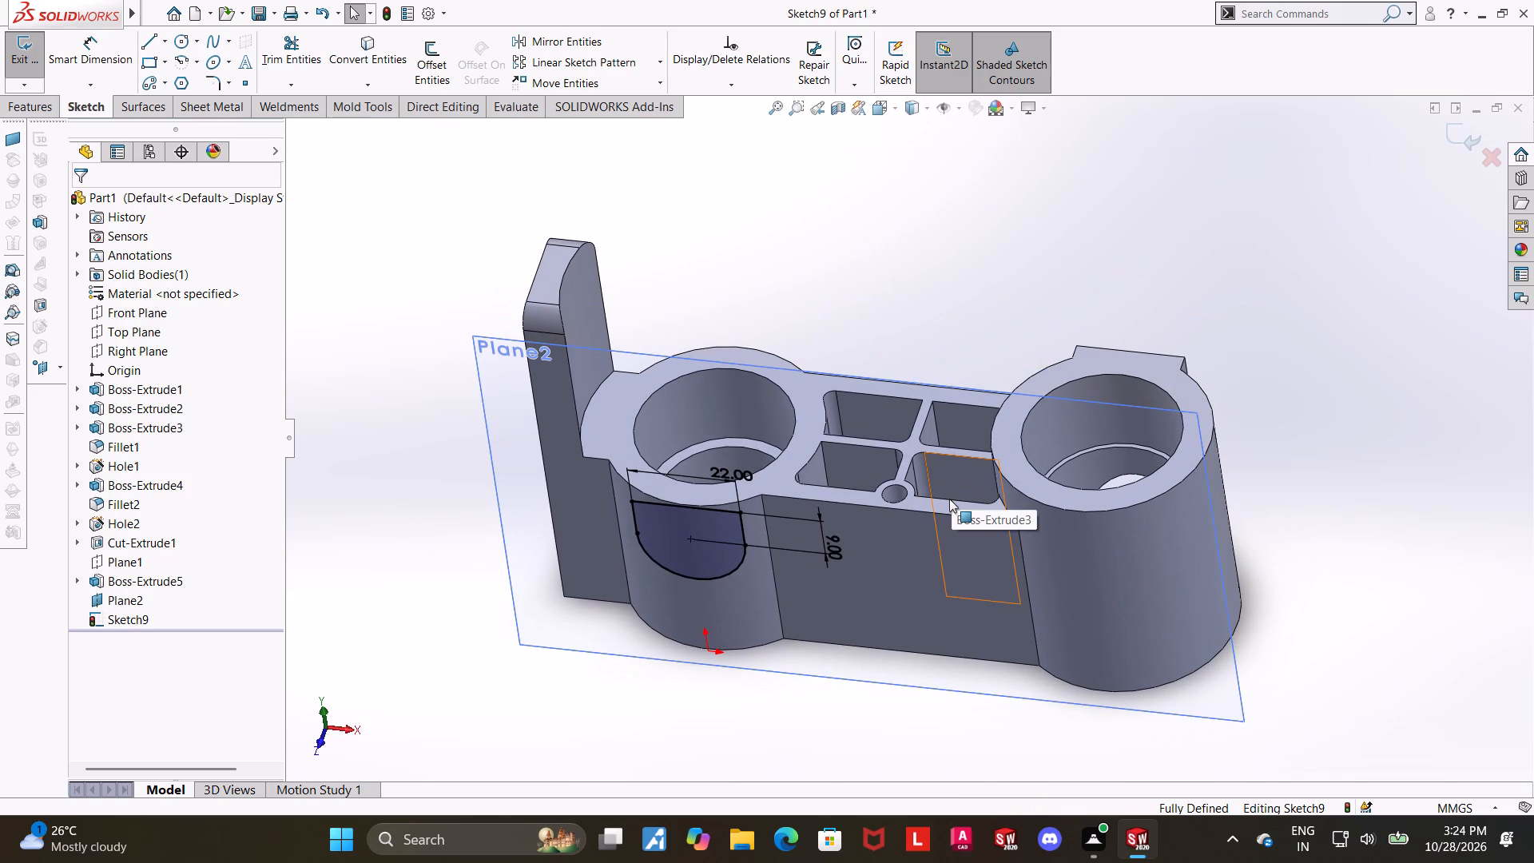
middle_drag(976, 282, 832, 495)
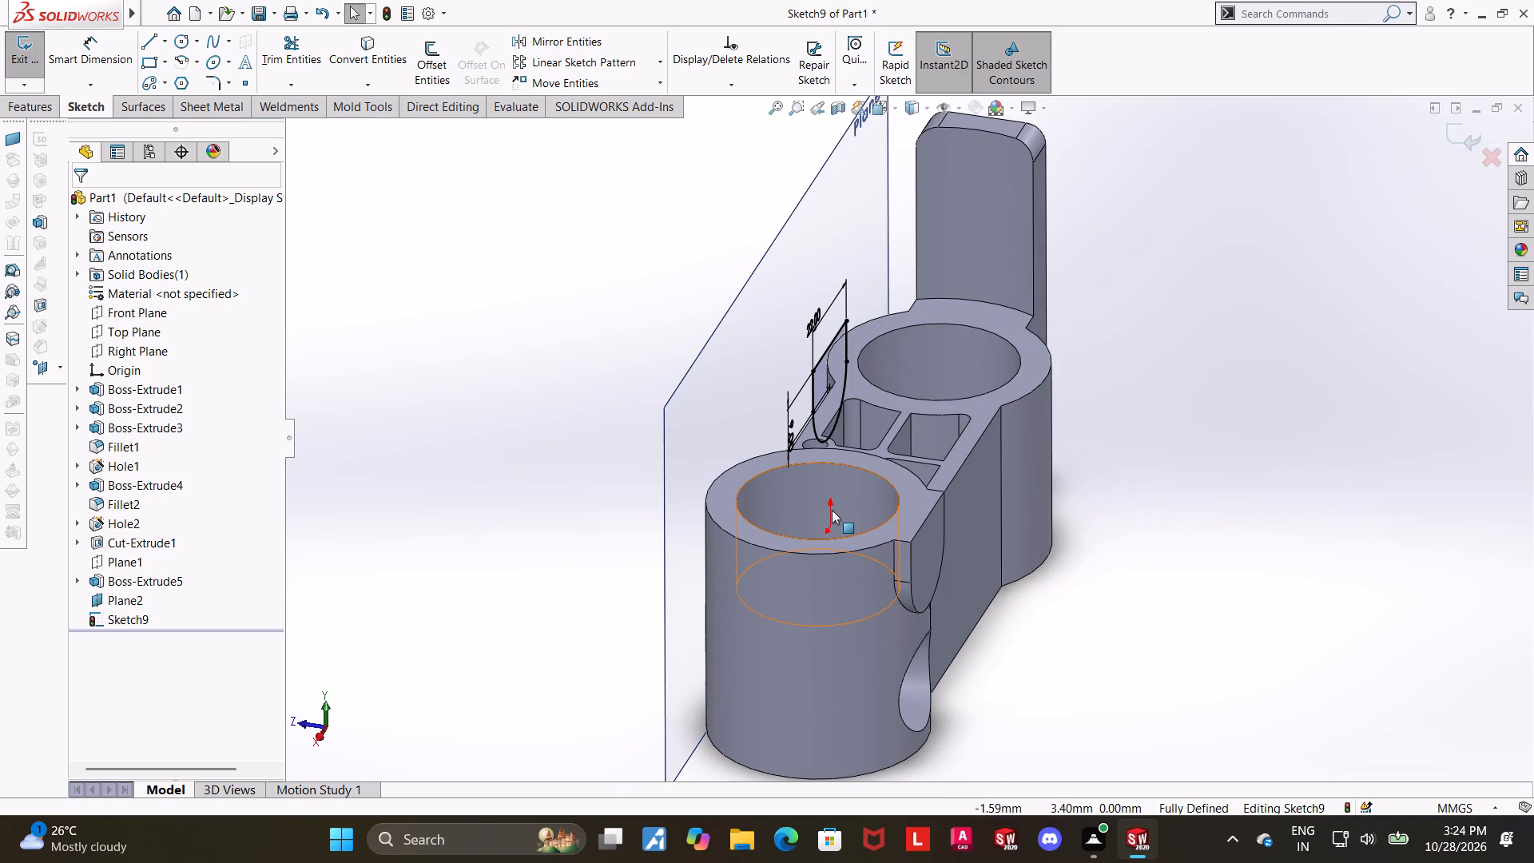
key(ctrl+7)
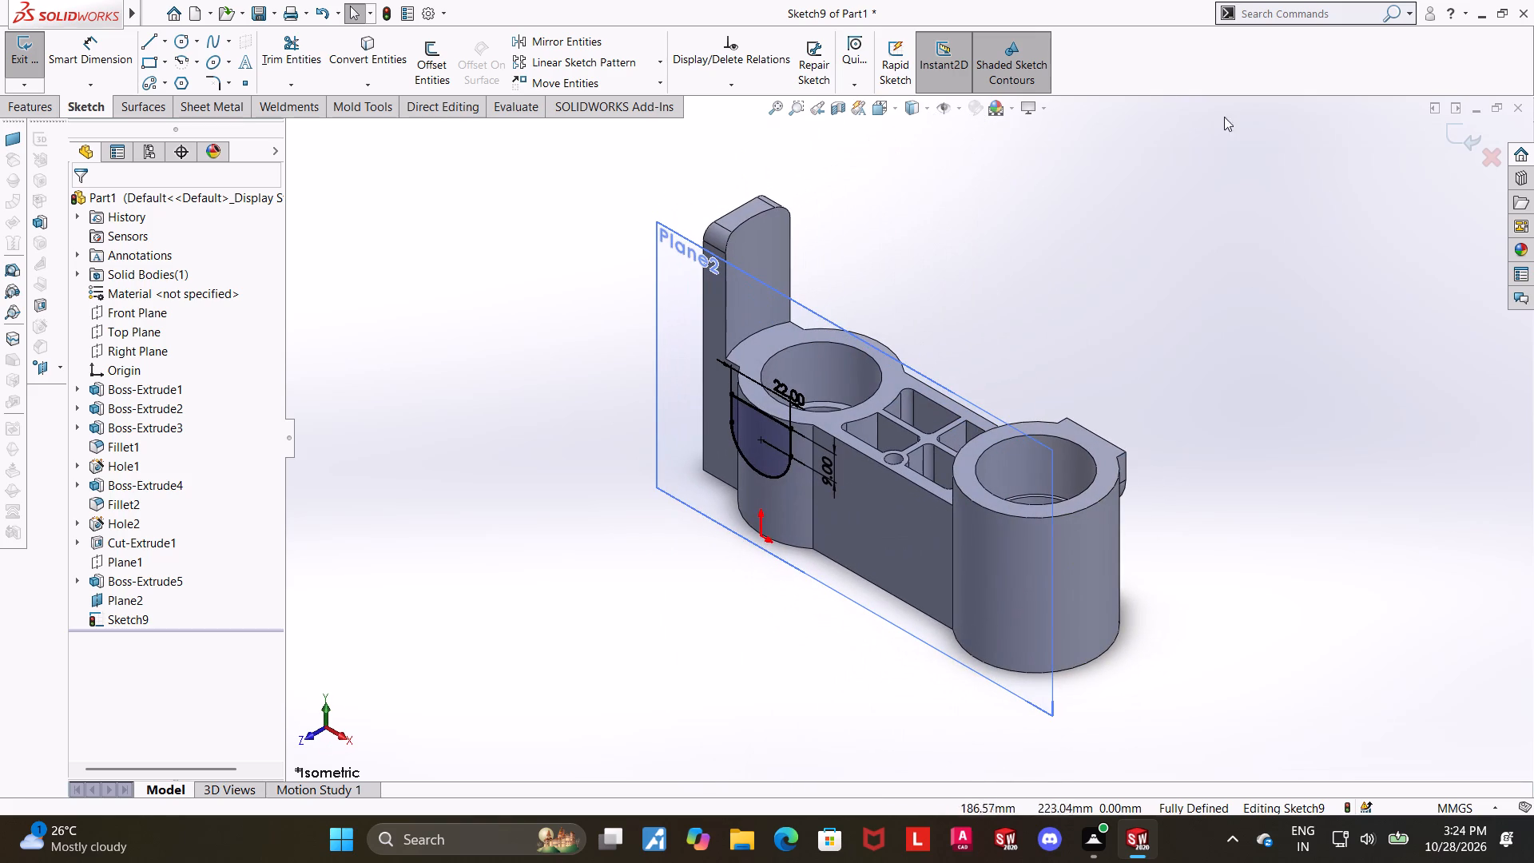
click(1446, 125)
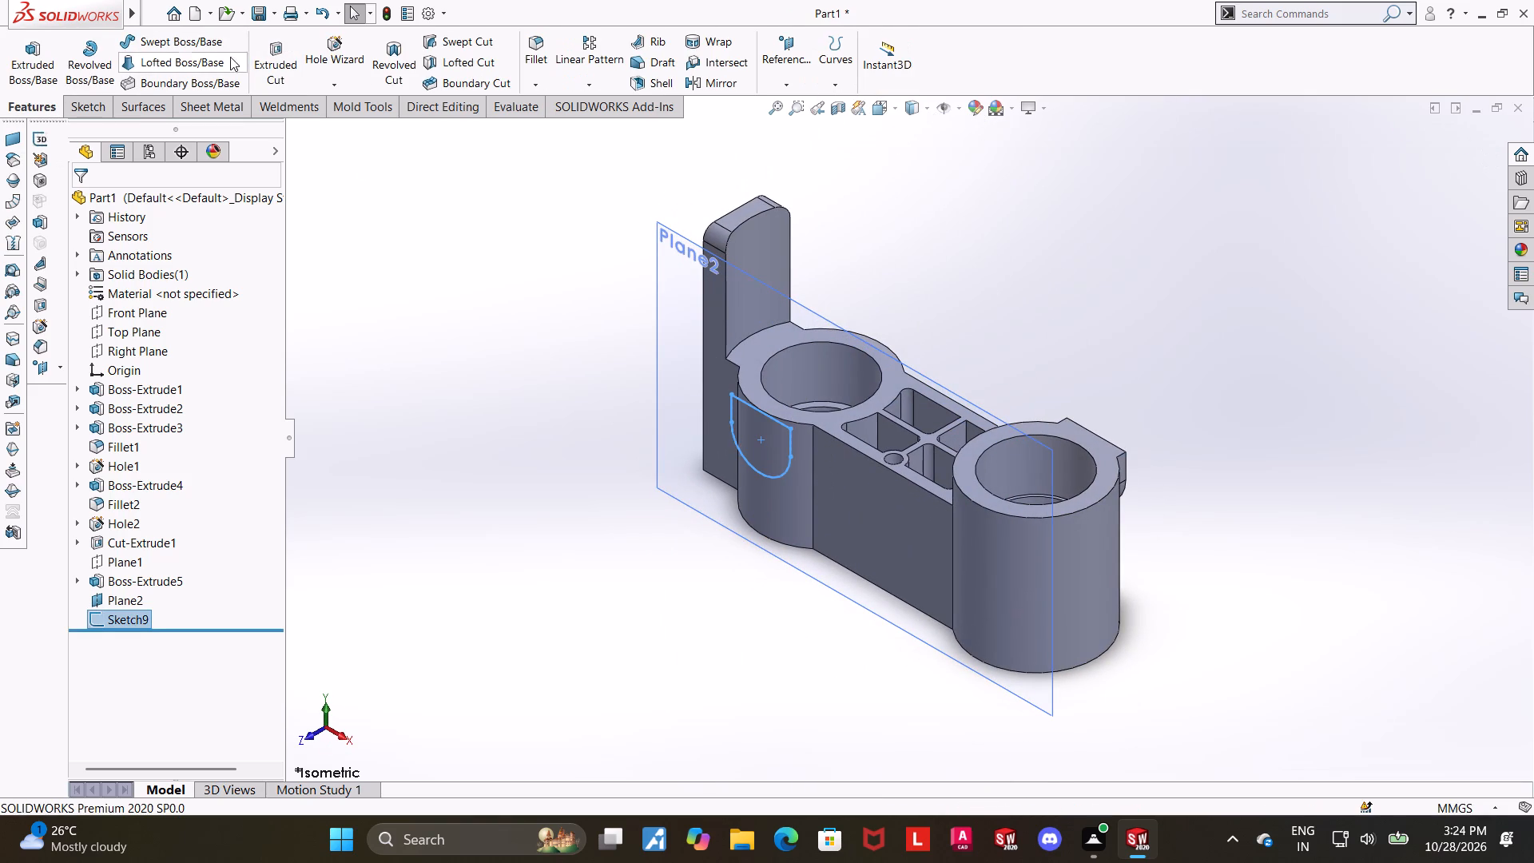
click(45, 72)
click(164, 320)
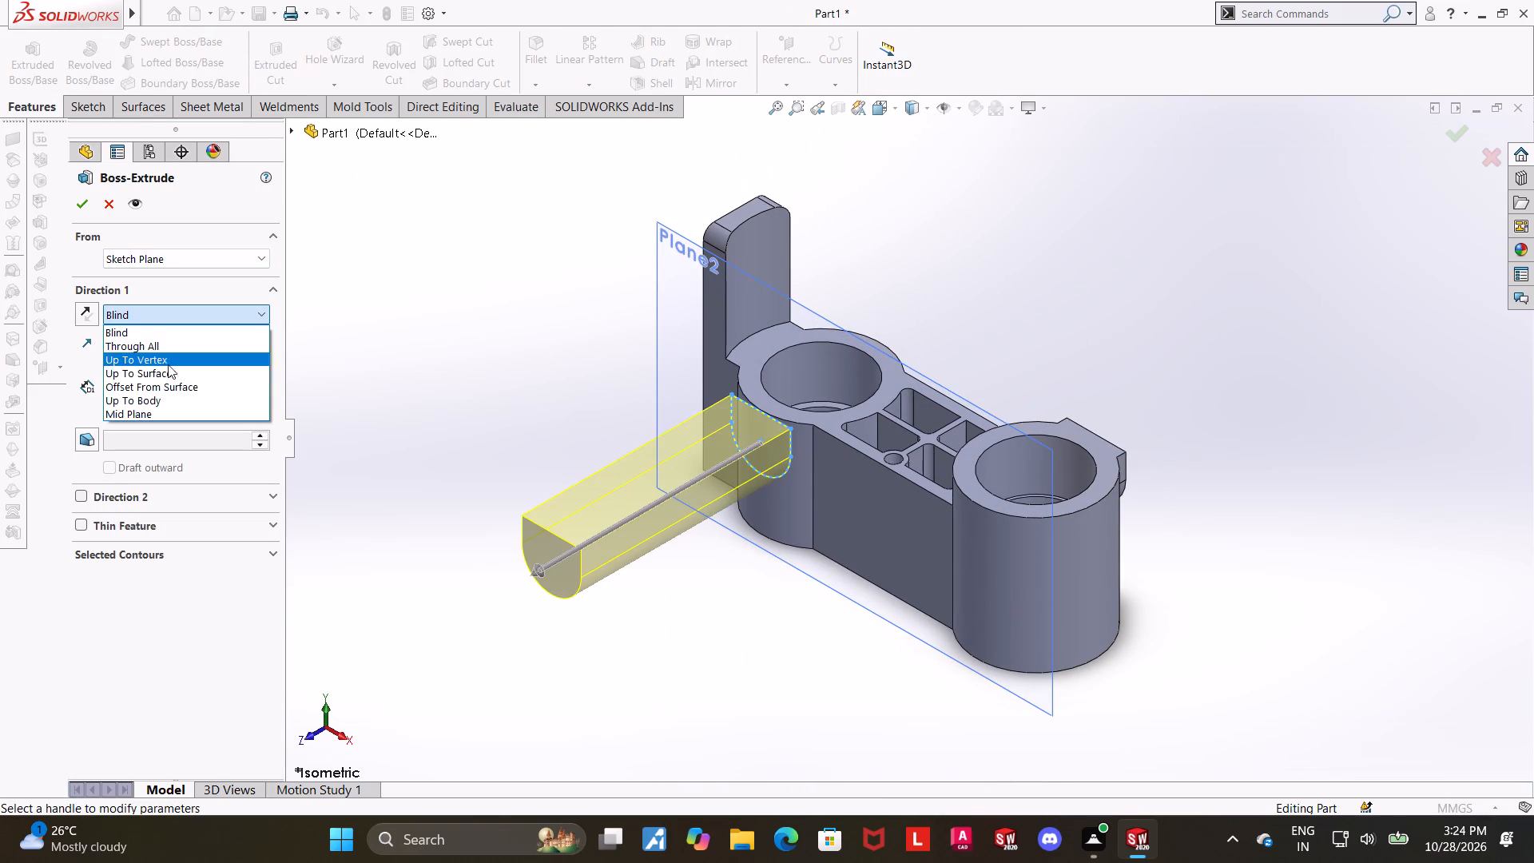
click(165, 369)
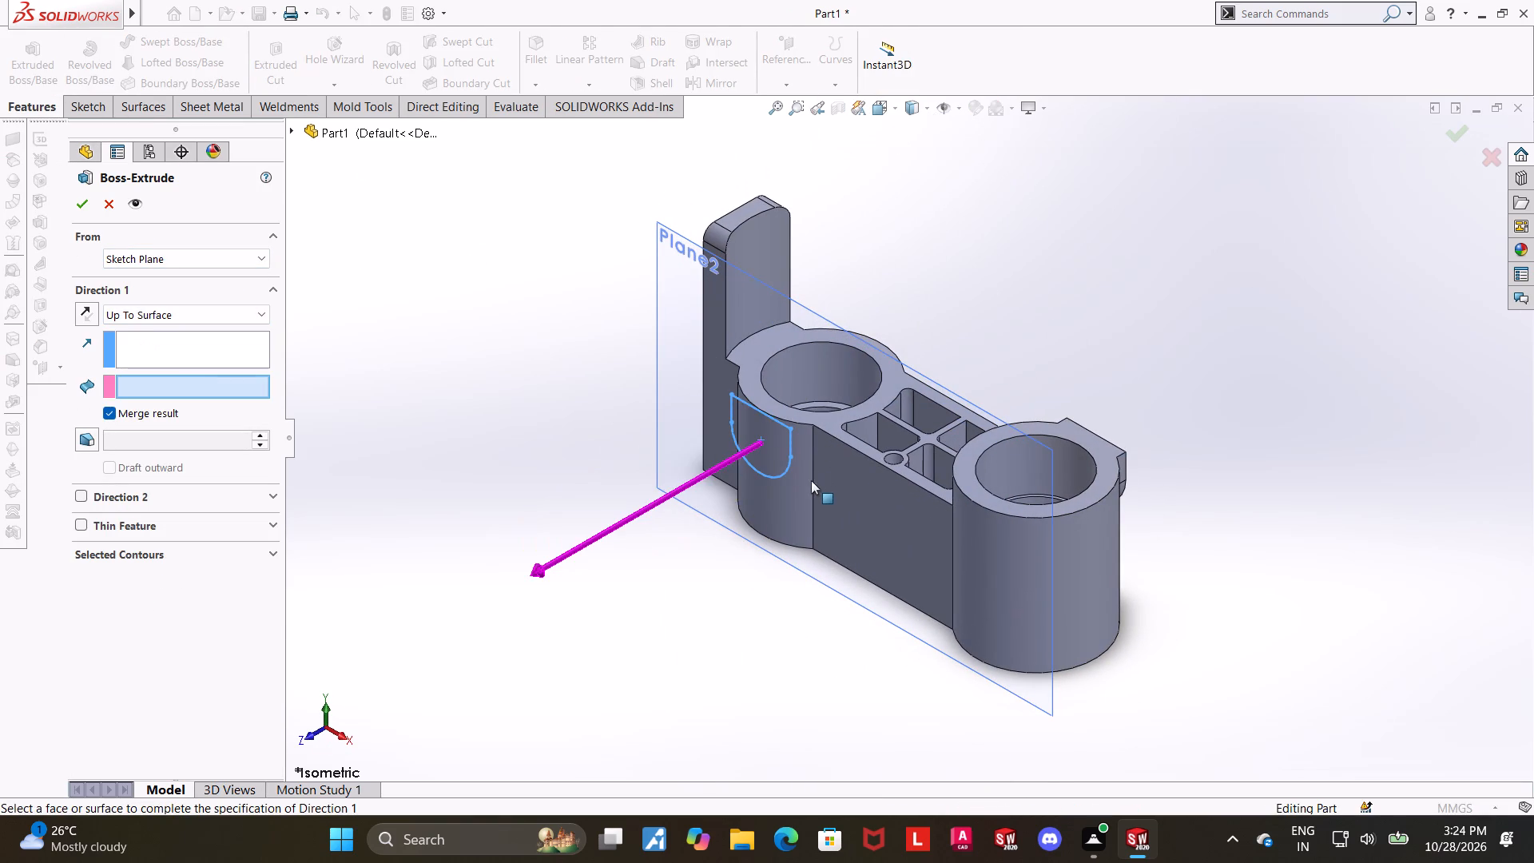
click(801, 490)
click(77, 213)
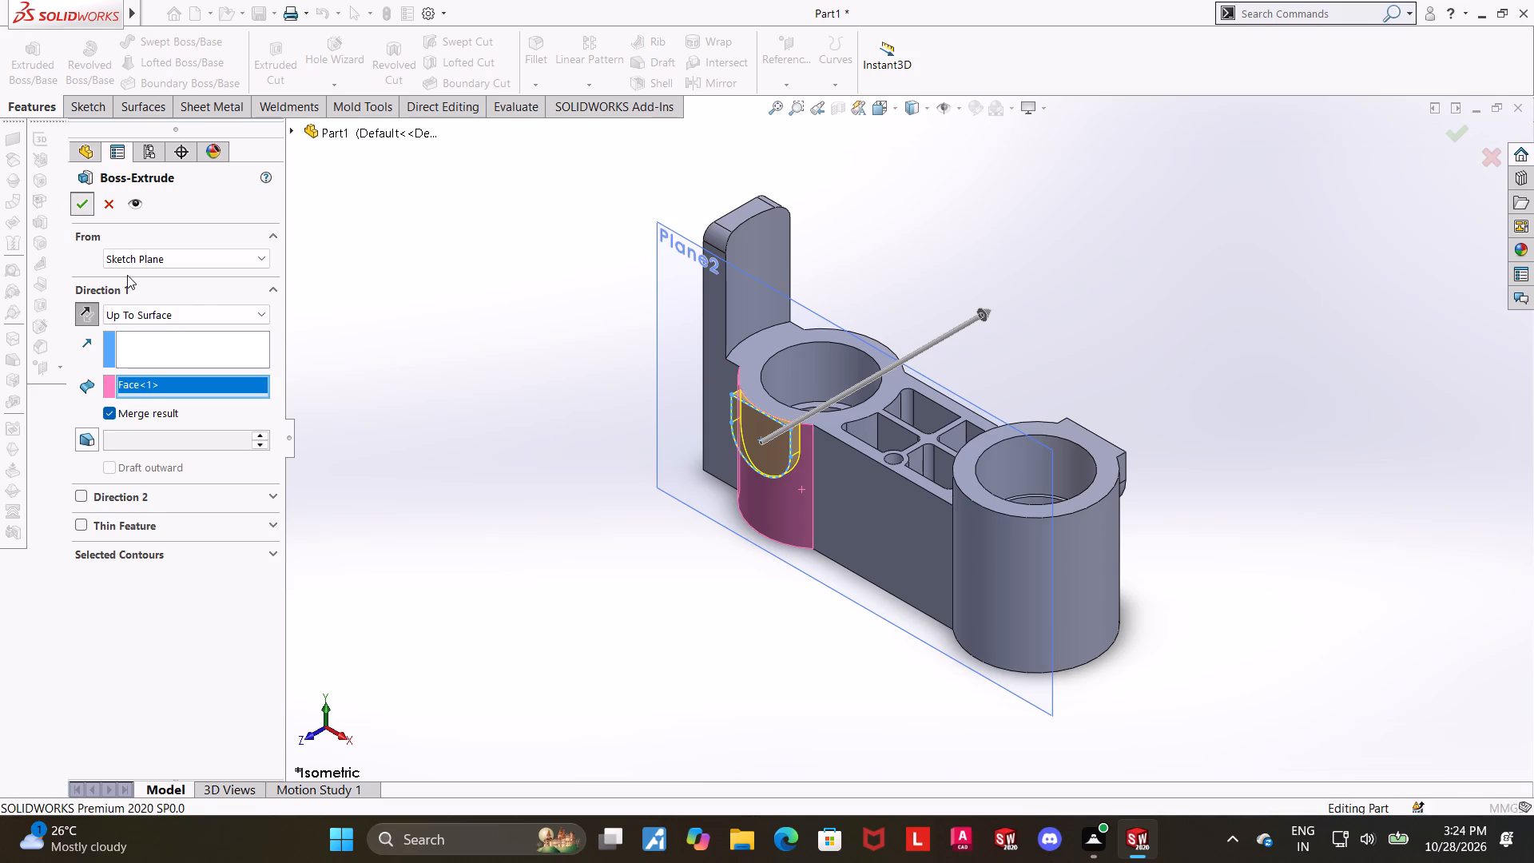
Hide Plane2.
right_click(122, 600)
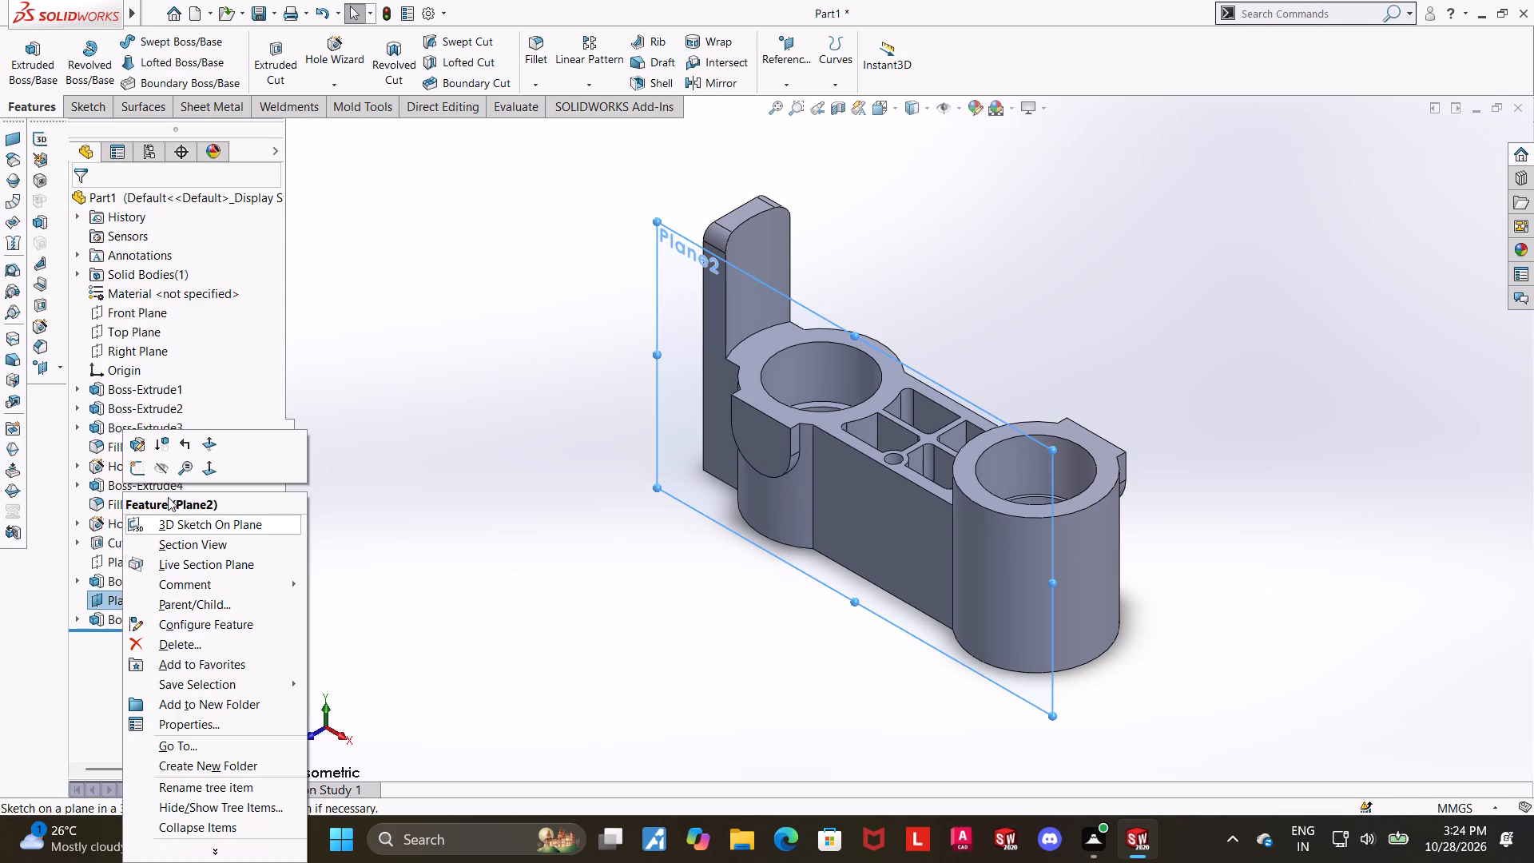
click(159, 467)
Examine the part from the opposite side, around the taller boss's U-shaped pad and side hole.
middle_drag(1097, 507, 1015, 538)
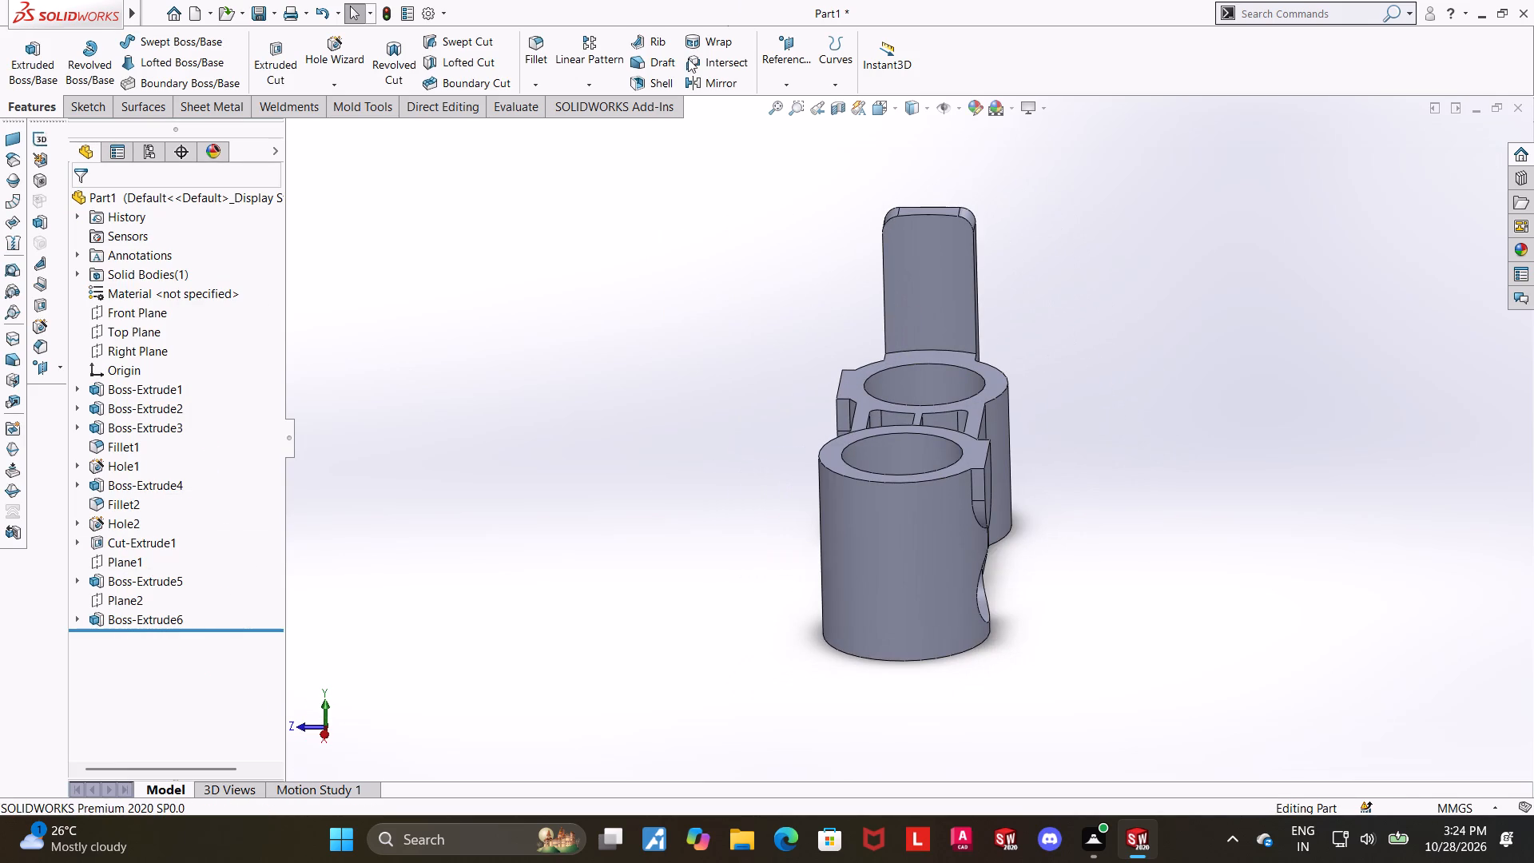
click(886, 113)
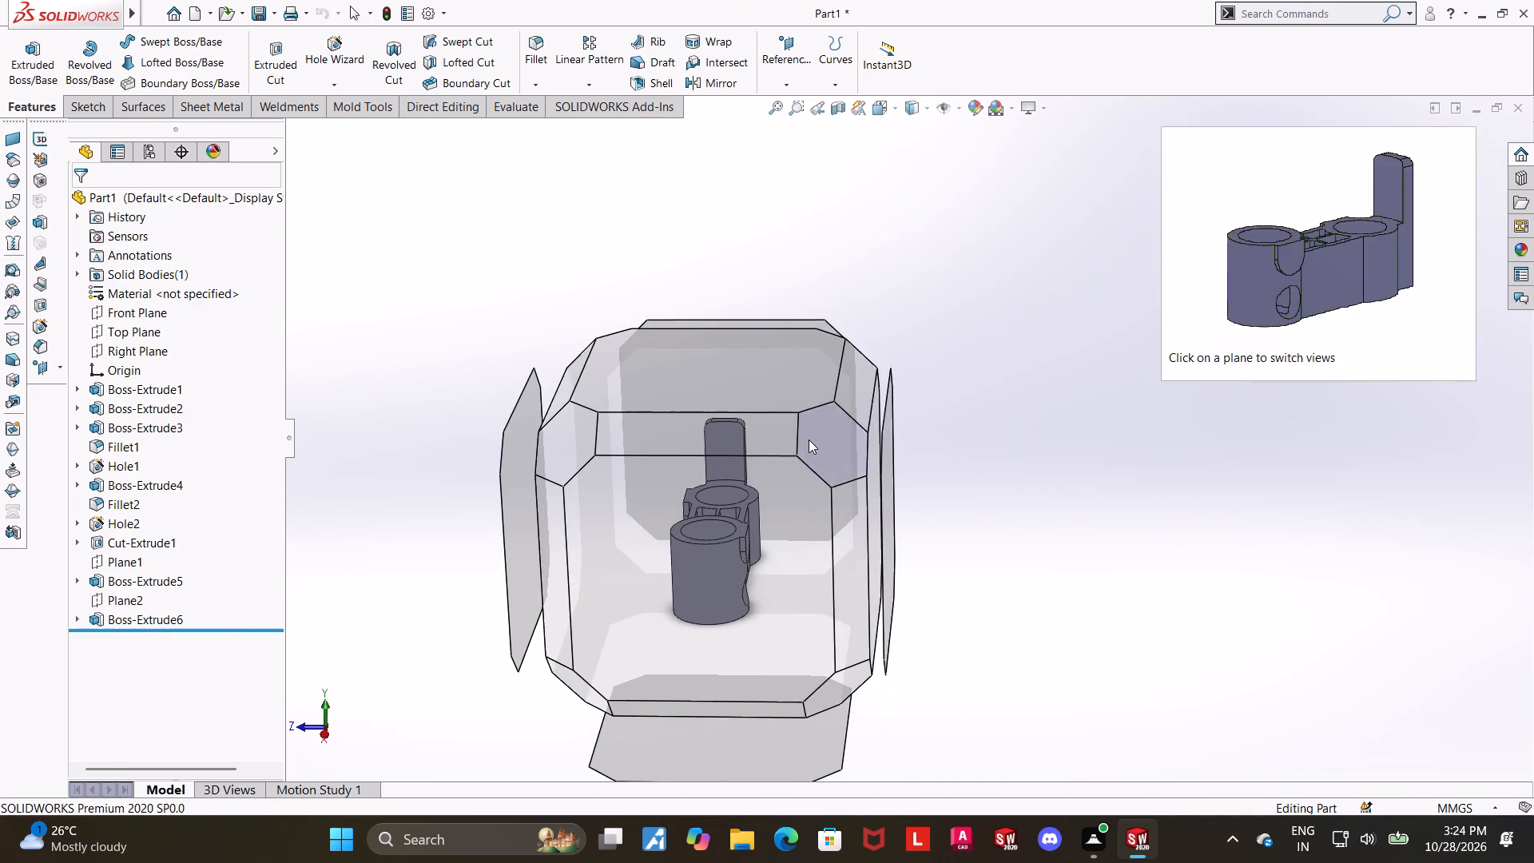
click(809, 440)
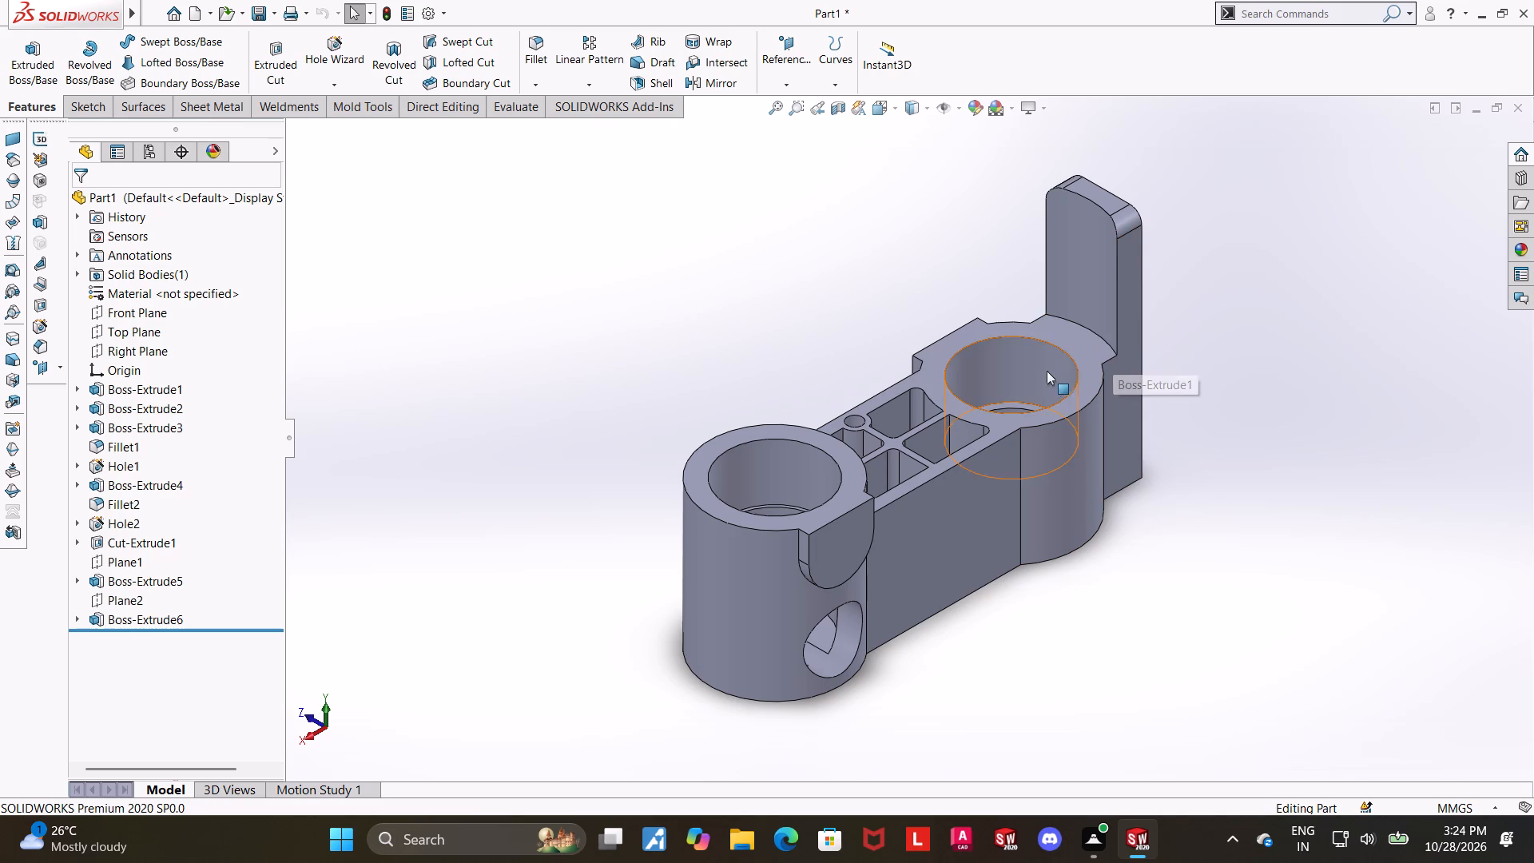
scroll(1045, 371, up, 1)
scroll(859, 560, down, 1)
scroll(952, 521, down, 1)
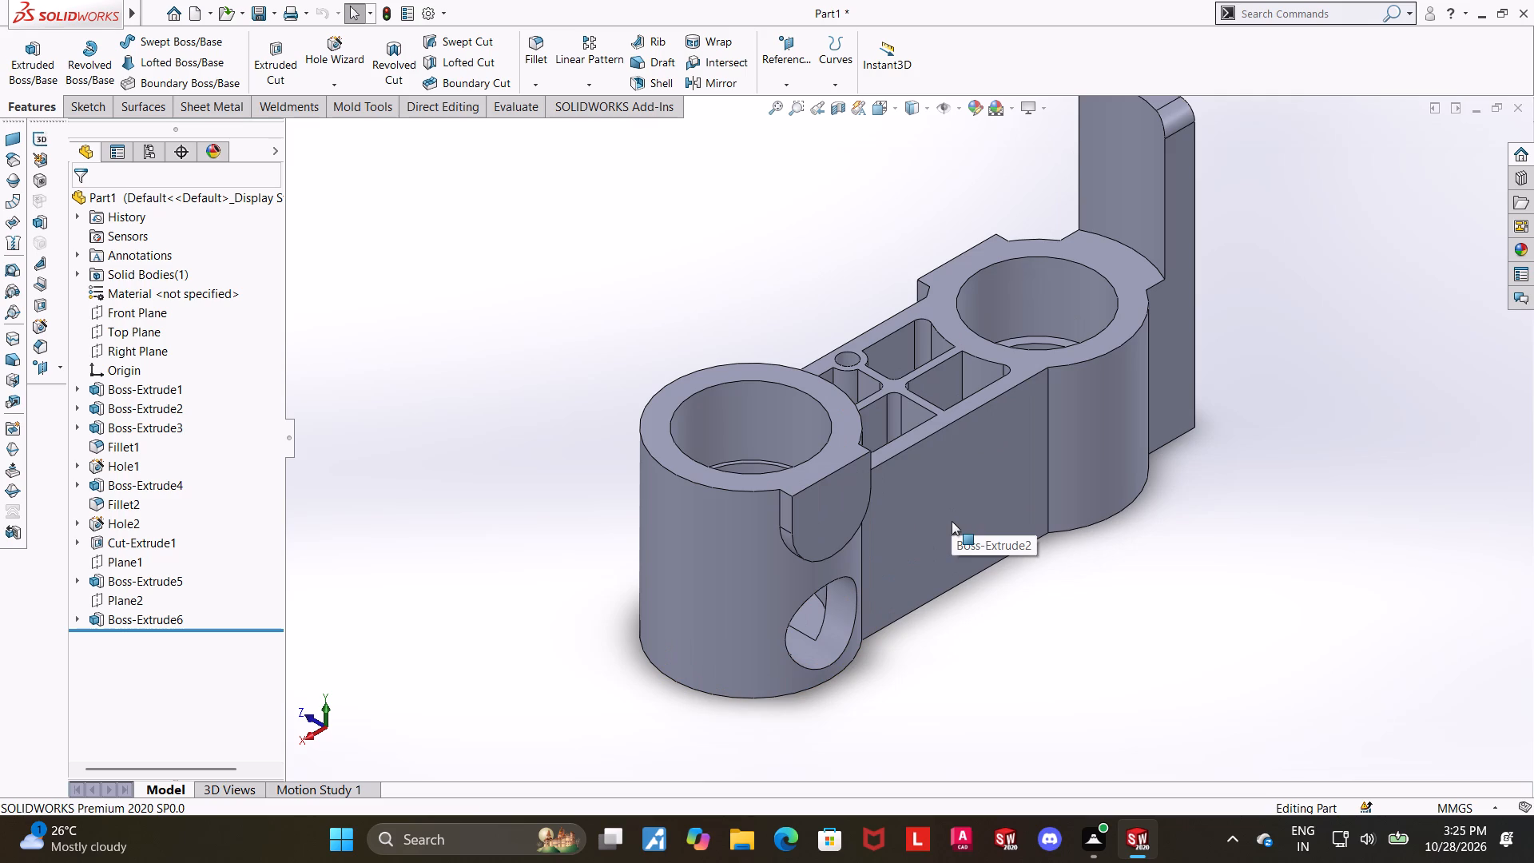
scroll(935, 510, up, 1)
scroll(929, 500, down, 1)
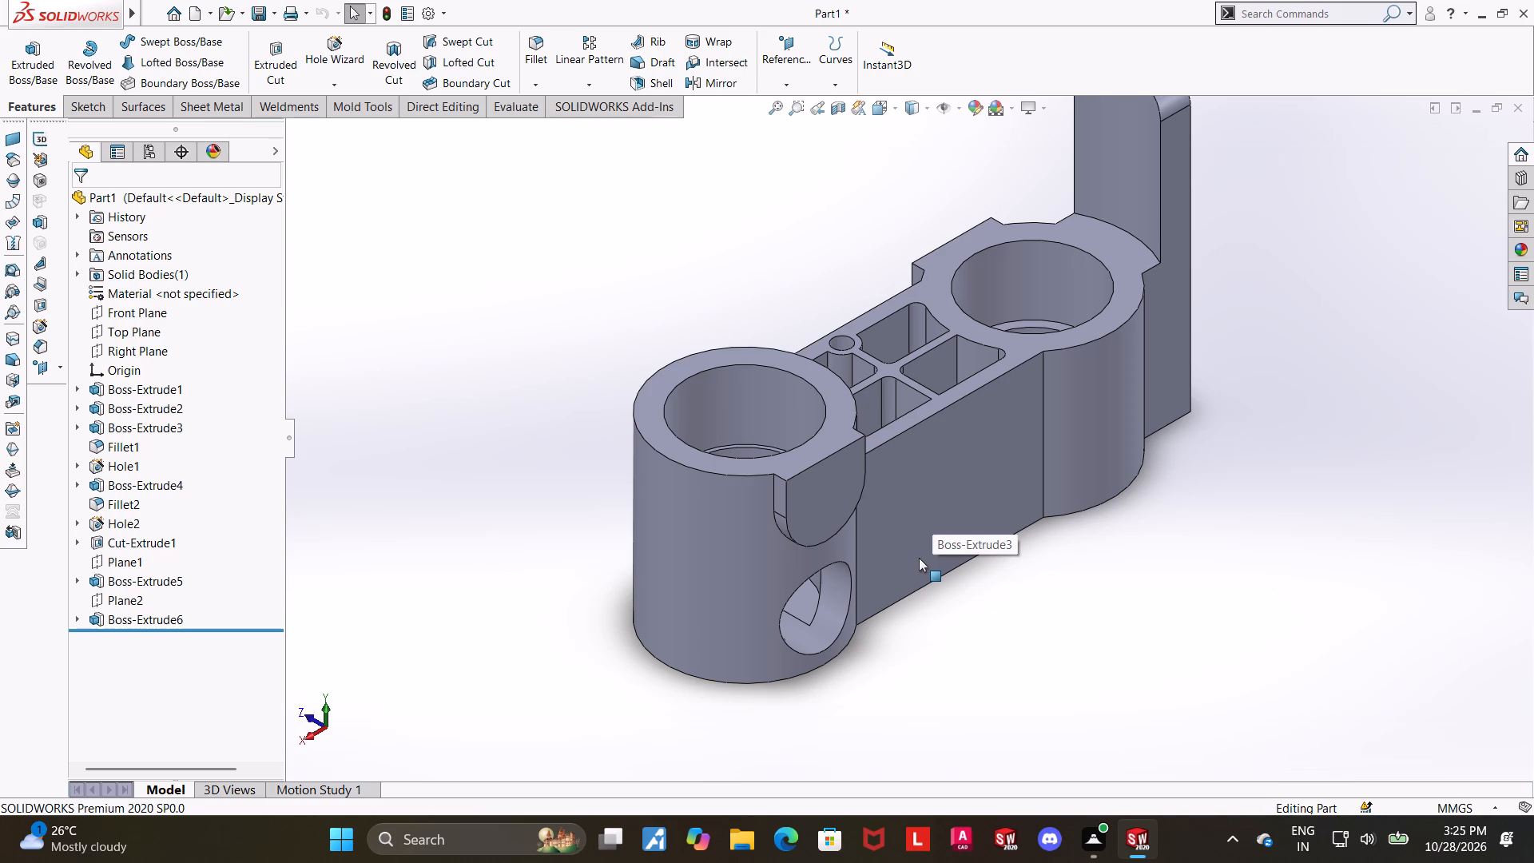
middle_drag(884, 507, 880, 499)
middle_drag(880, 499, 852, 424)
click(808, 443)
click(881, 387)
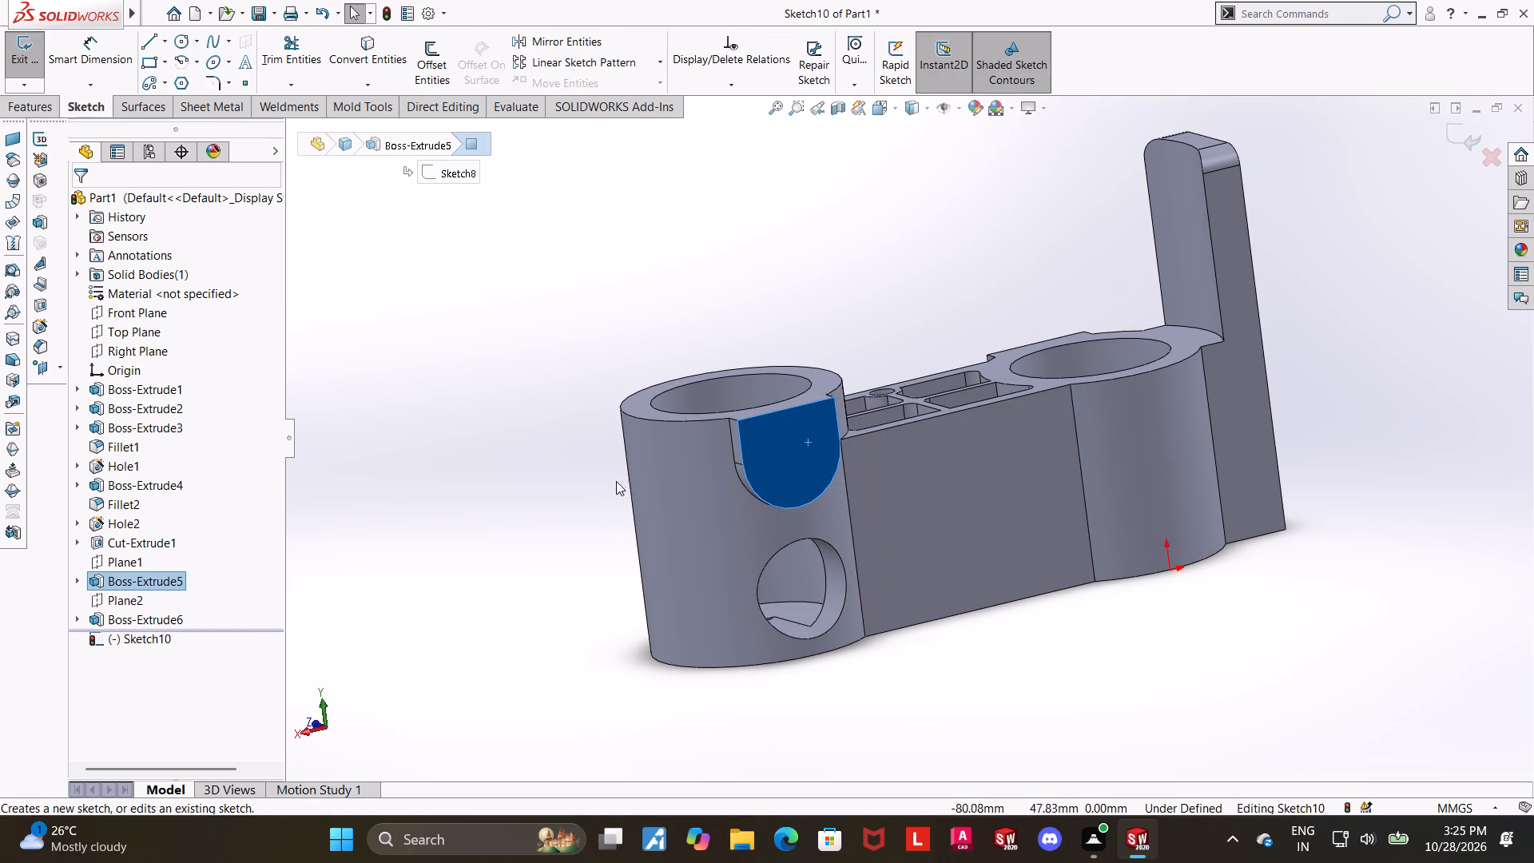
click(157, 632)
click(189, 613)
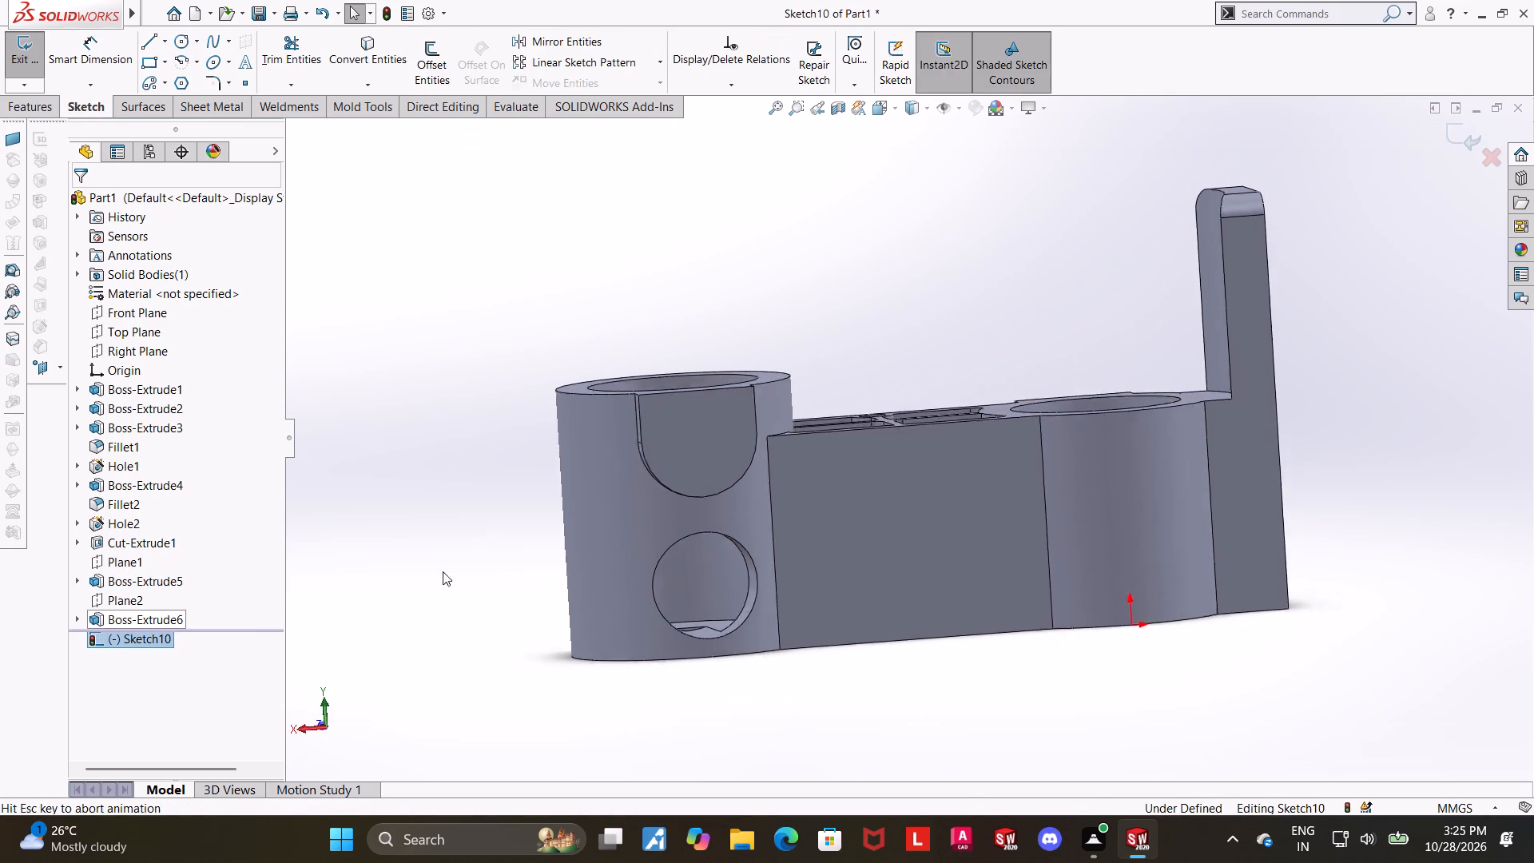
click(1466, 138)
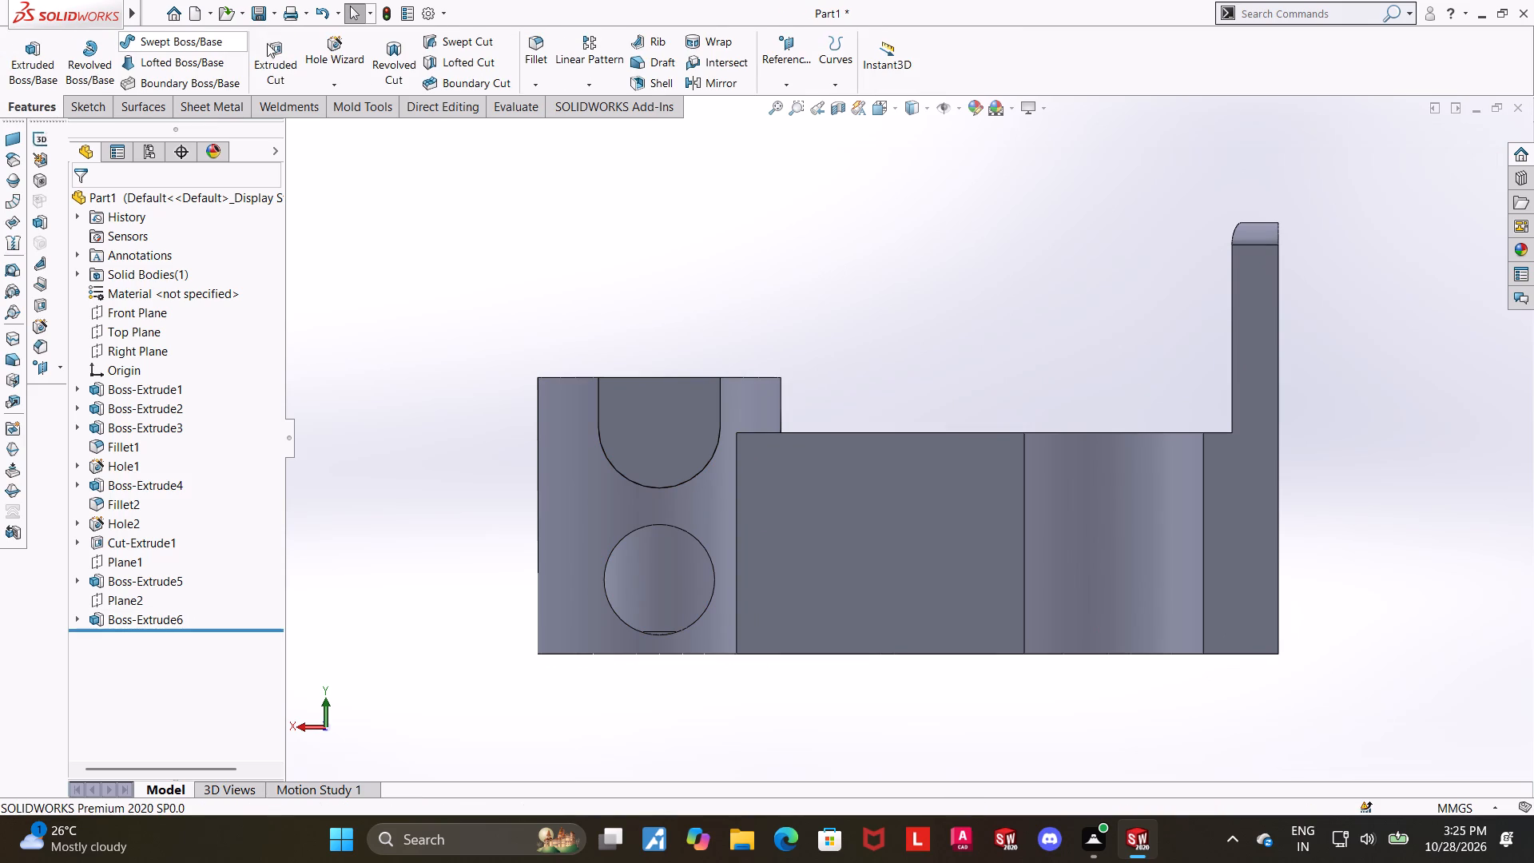
Start a Hole Wizard feature with the plain Hole type and set its type to Tap Drills.
click(329, 53)
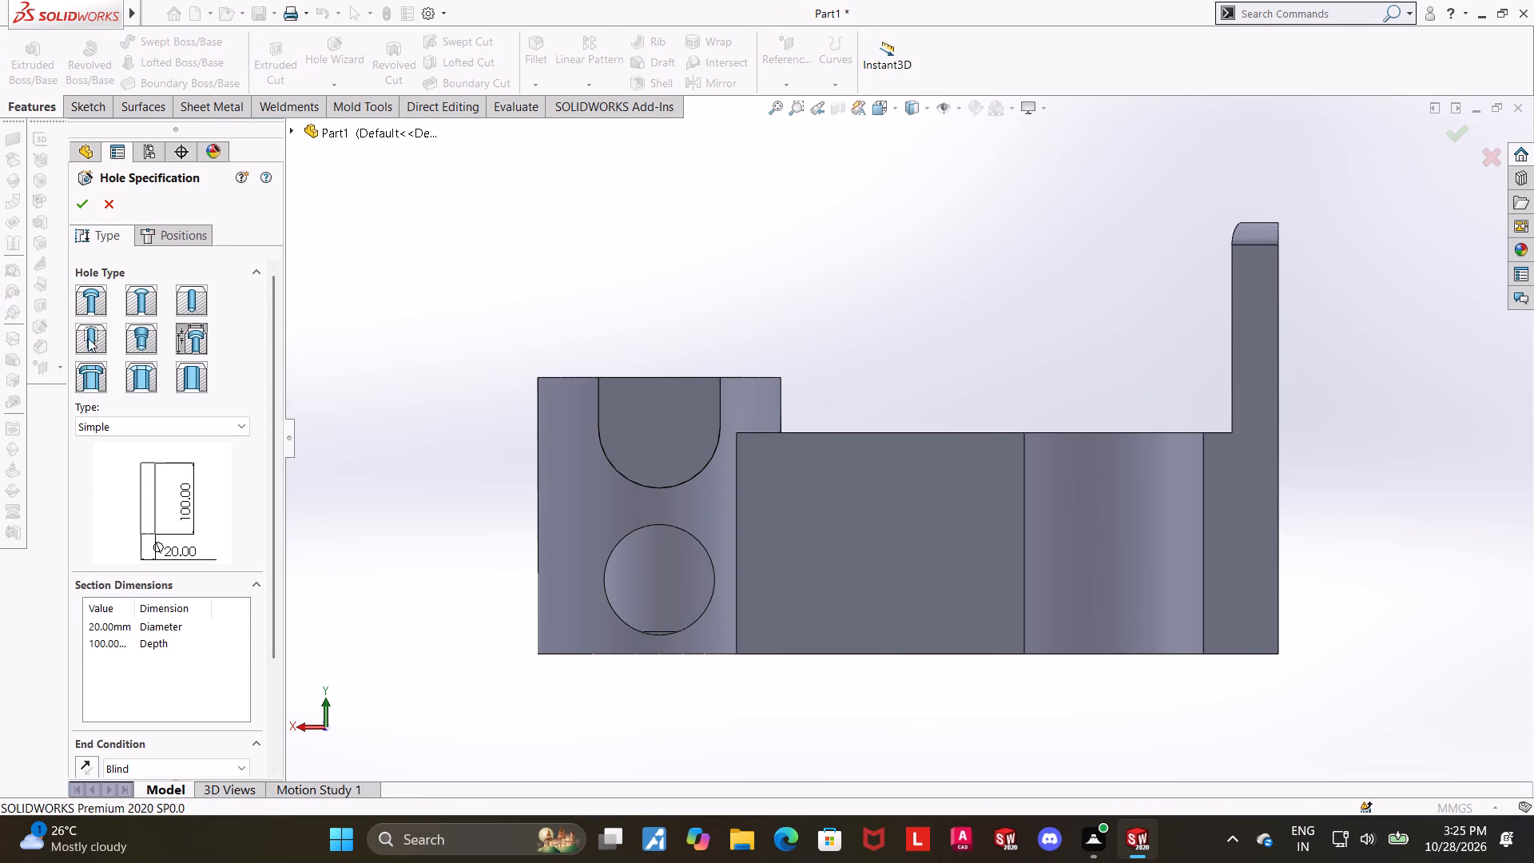
click(189, 310)
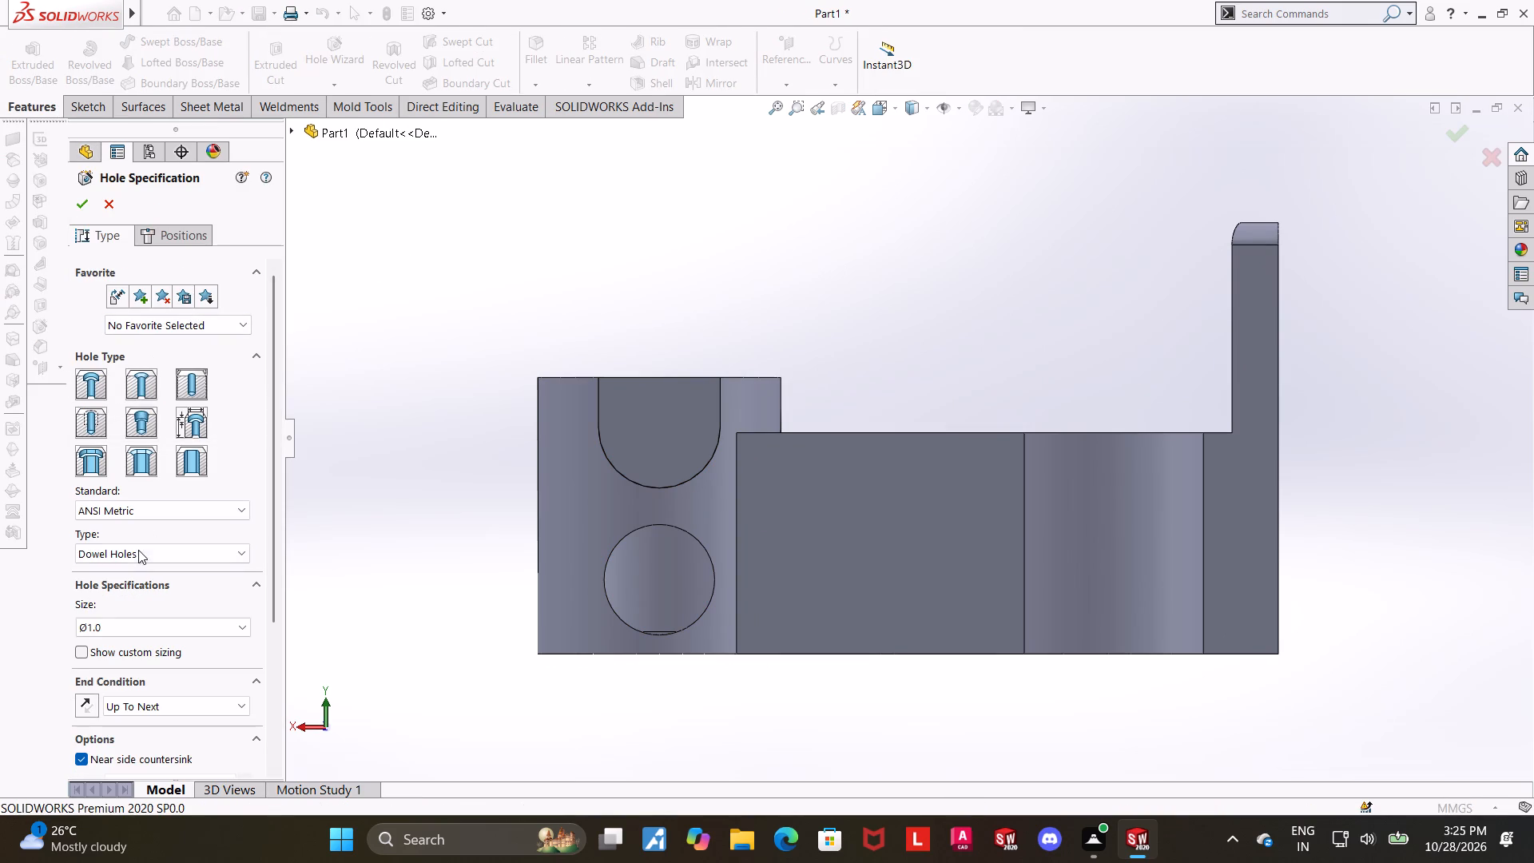
click(158, 579)
click(158, 565)
click(154, 562)
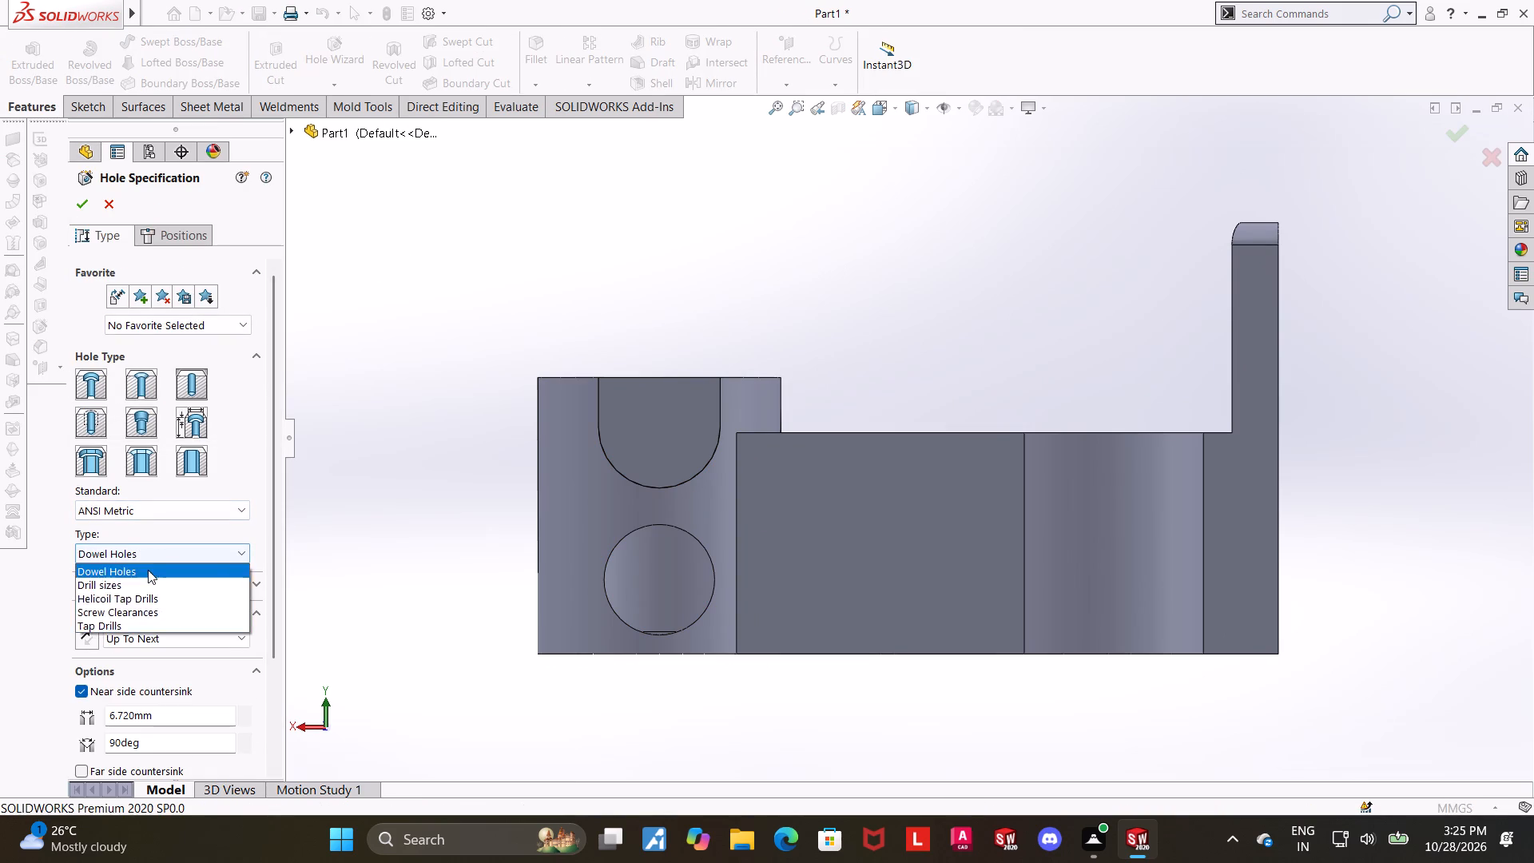
click(133, 622)
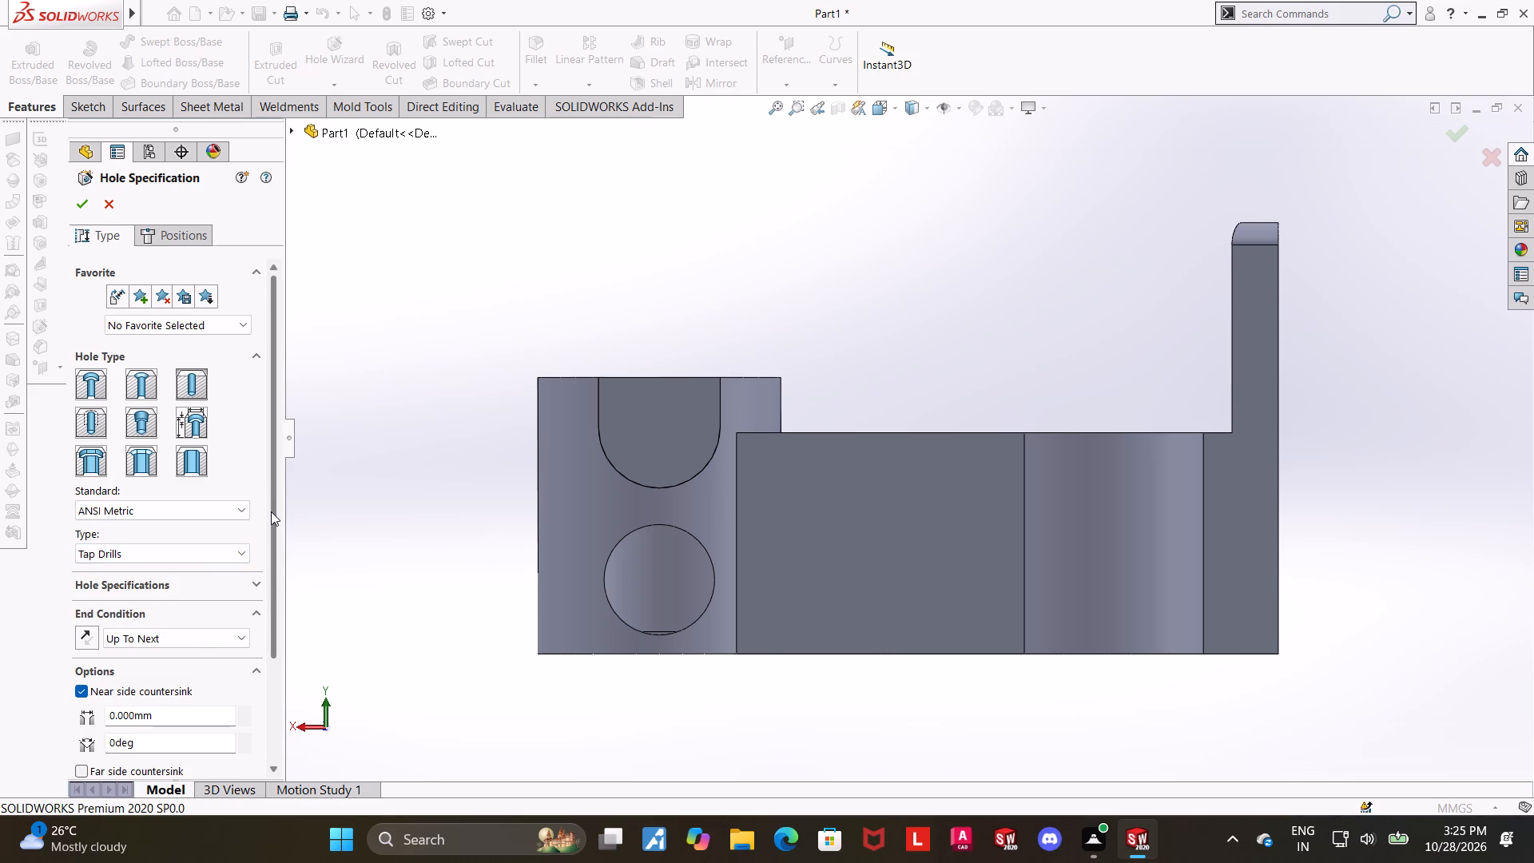
Turn off the near side countersink option for the tap drill hole.
drag(269, 511, 268, 545)
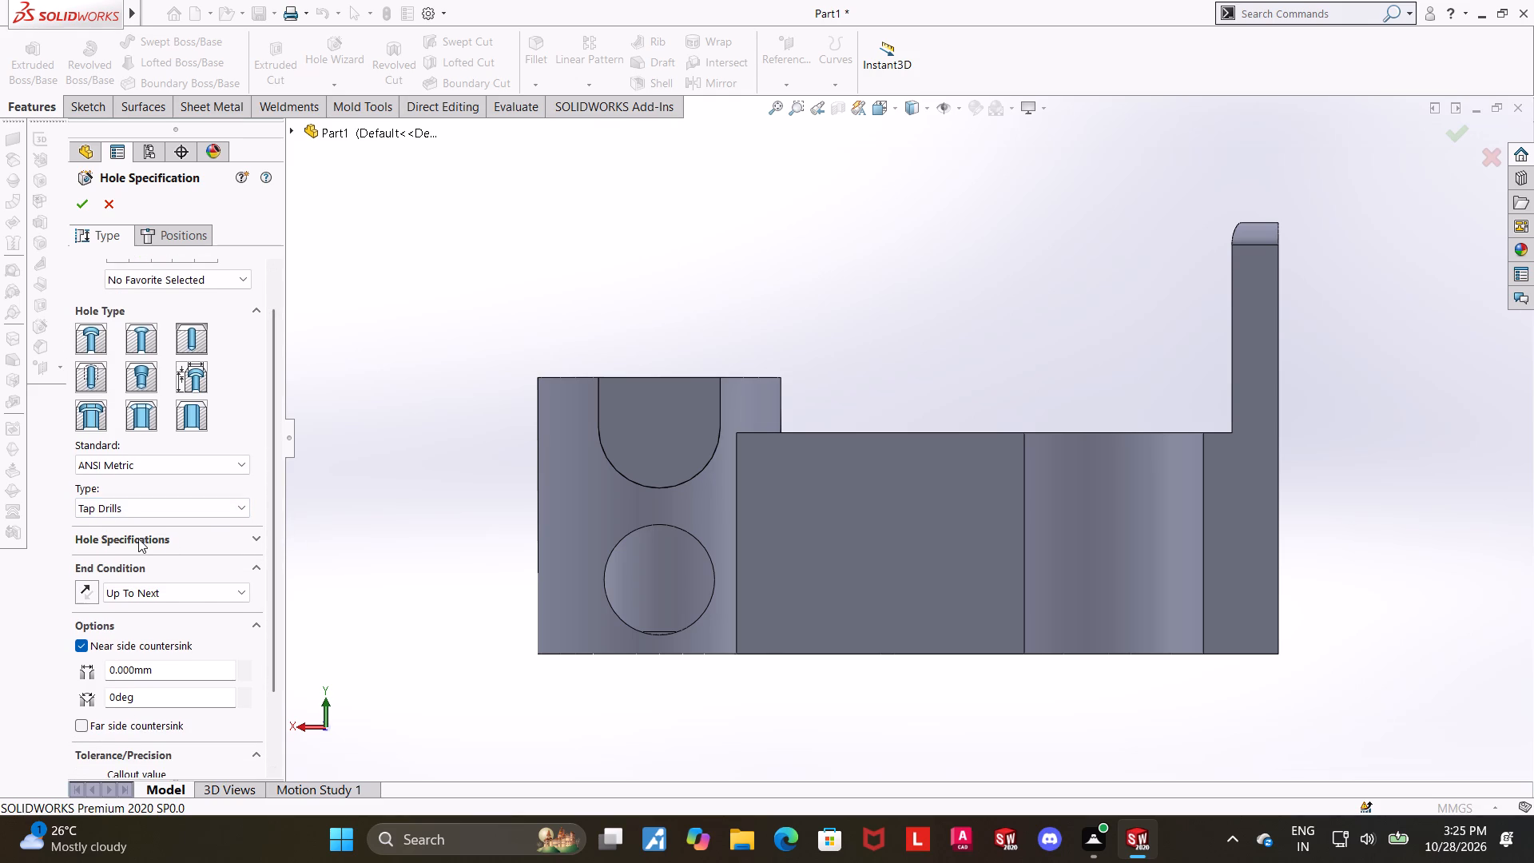
scroll(787, 500, up, 1)
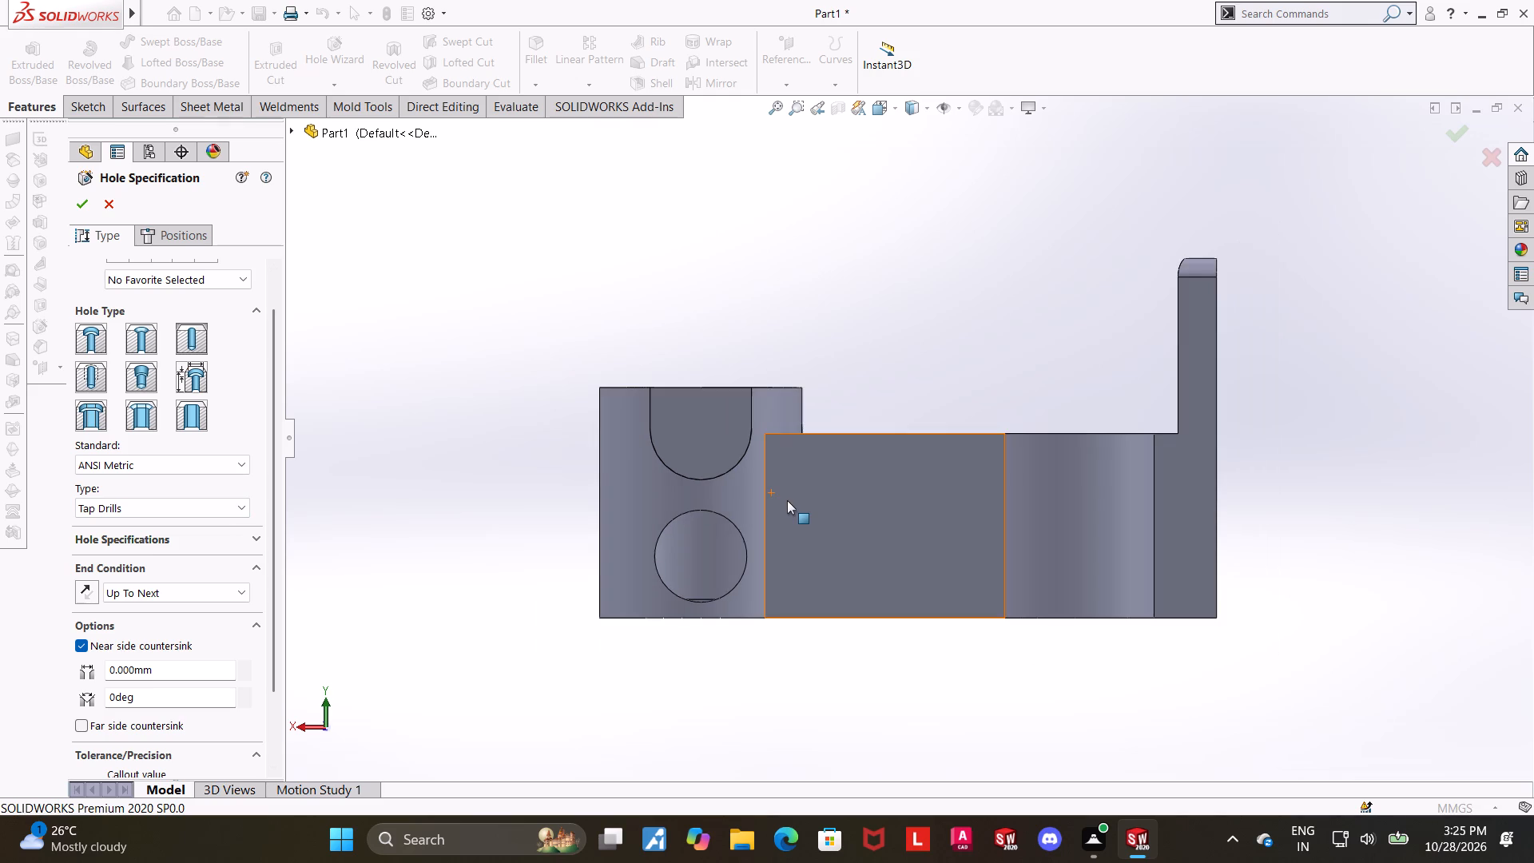
scroll(789, 495, down, 1)
scroll(789, 495, up, 1)
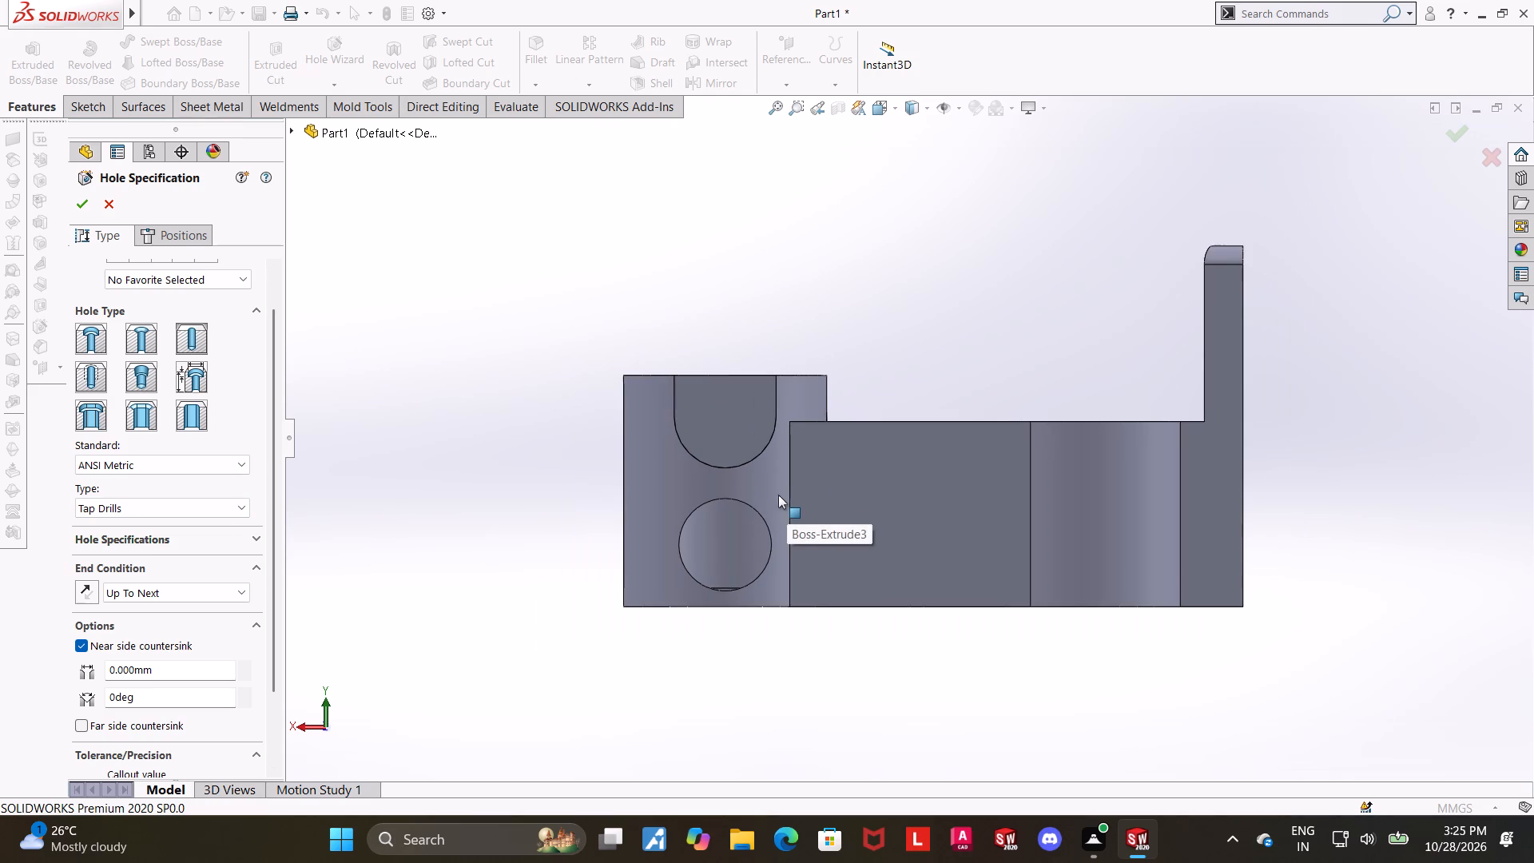
scroll(666, 483, up, 1)
scroll(780, 421, down, 2)
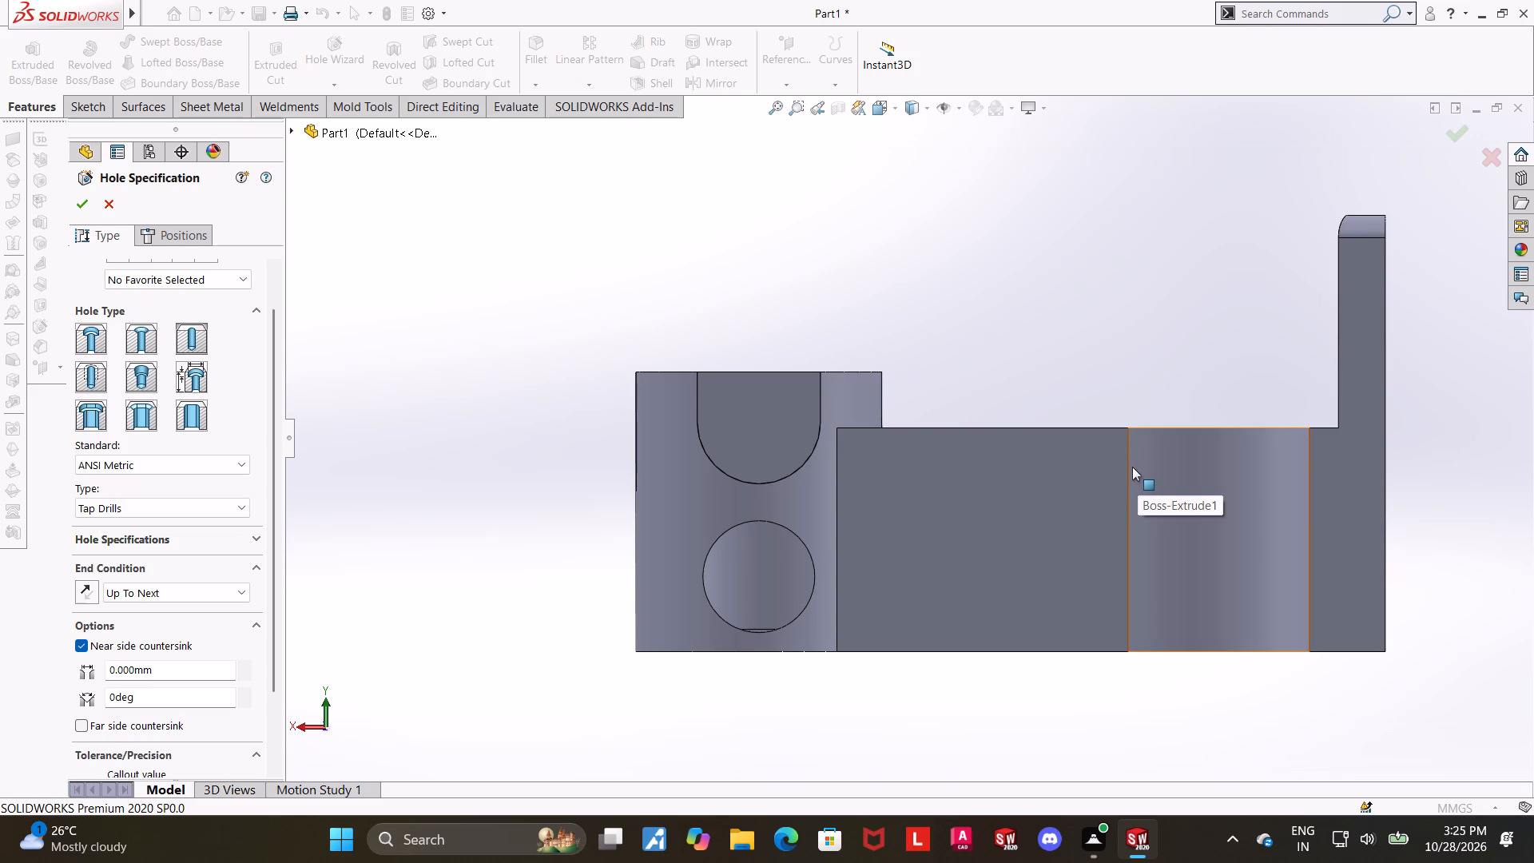
scroll(908, 362, down, 2)
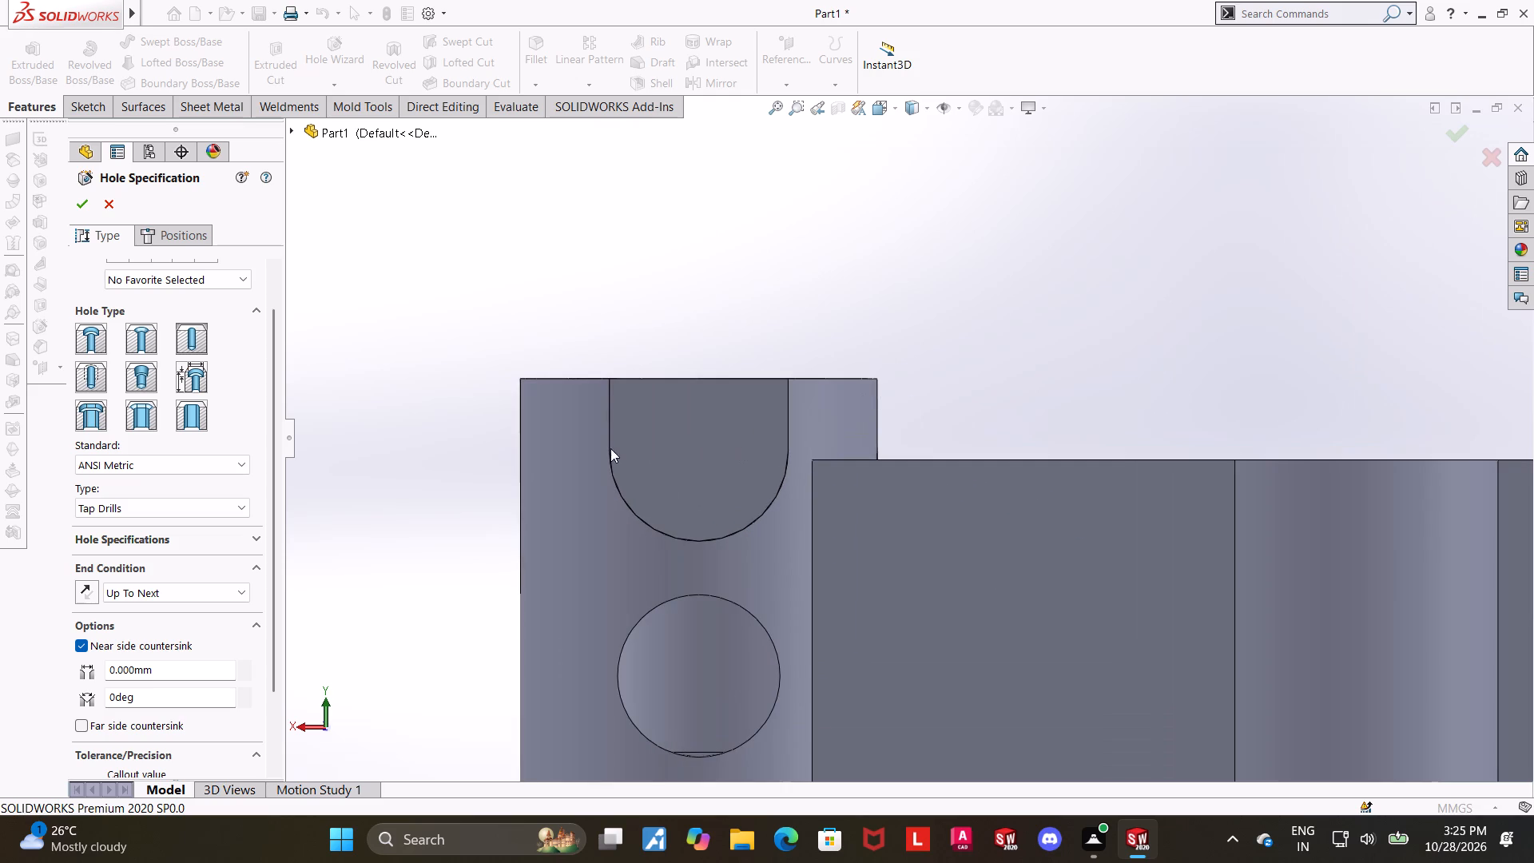
scroll(688, 585, up, 2)
scroll(541, 572, down, 1)
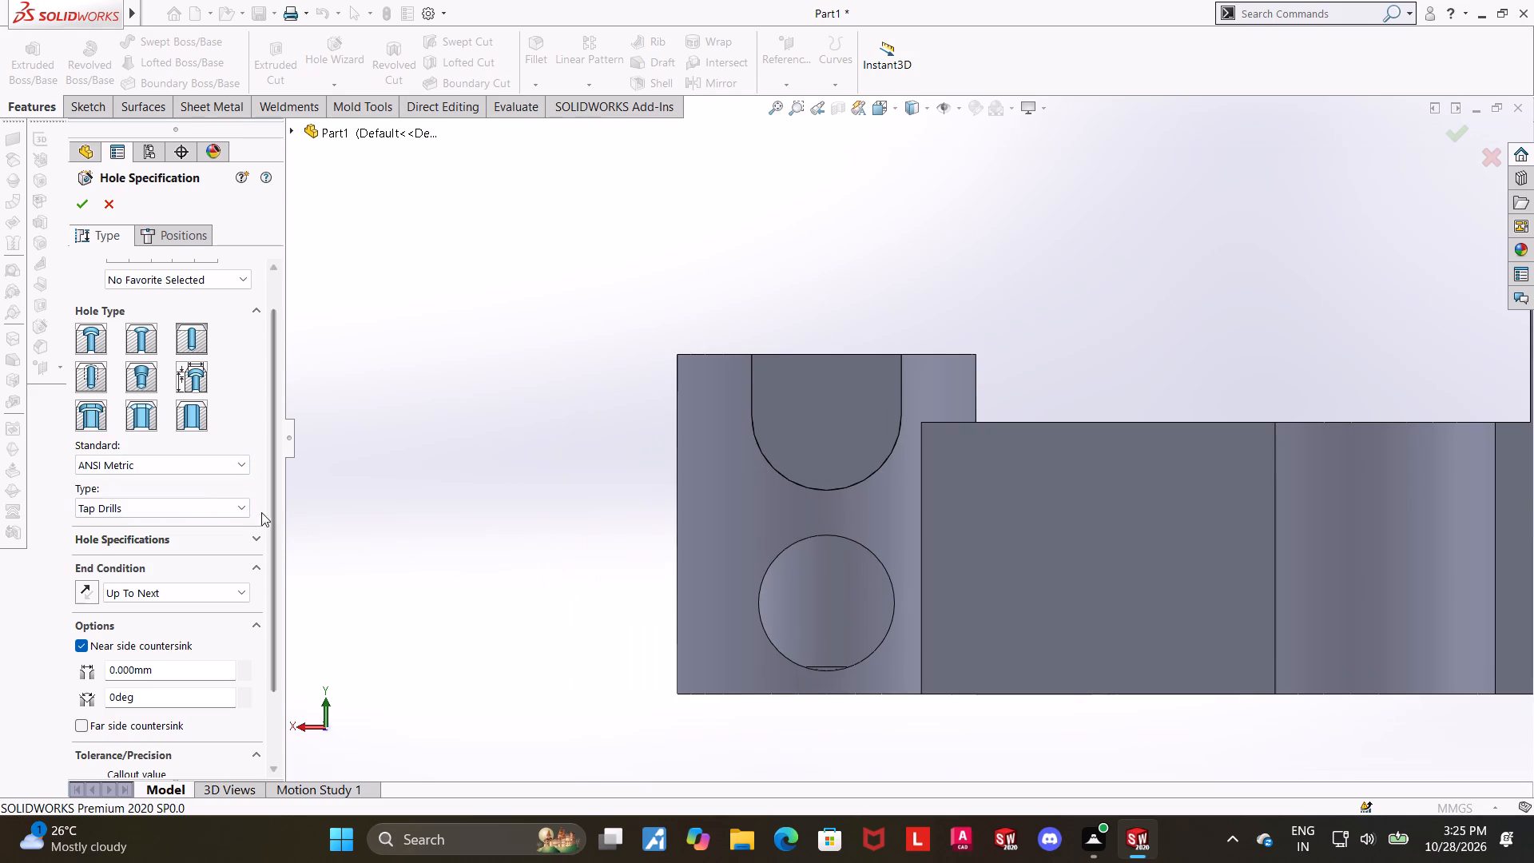
scroll(1019, 552, down, 1)
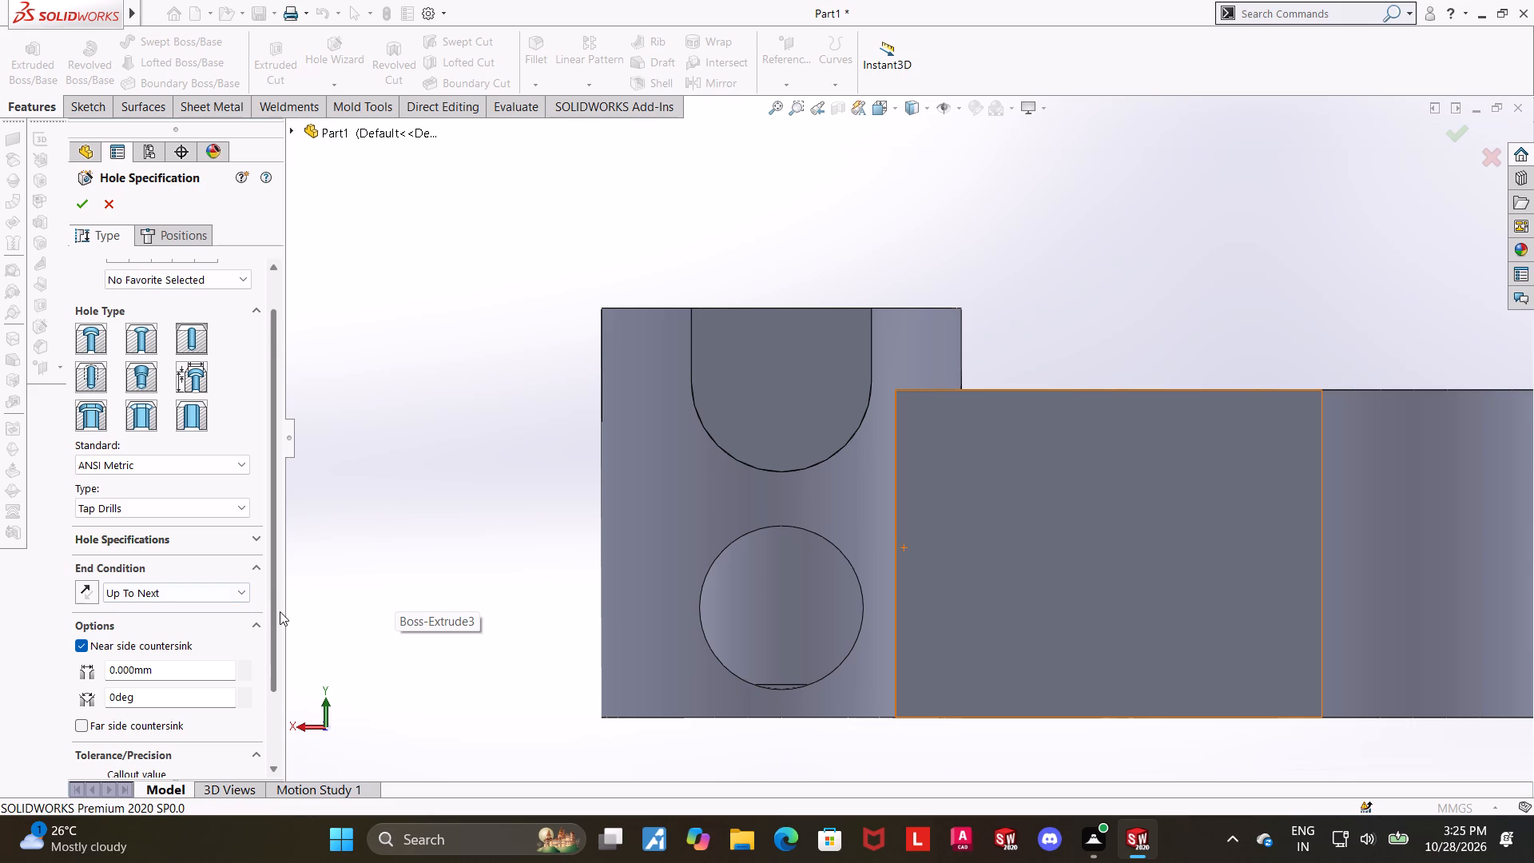
drag(272, 618, 272, 670)
click(83, 567)
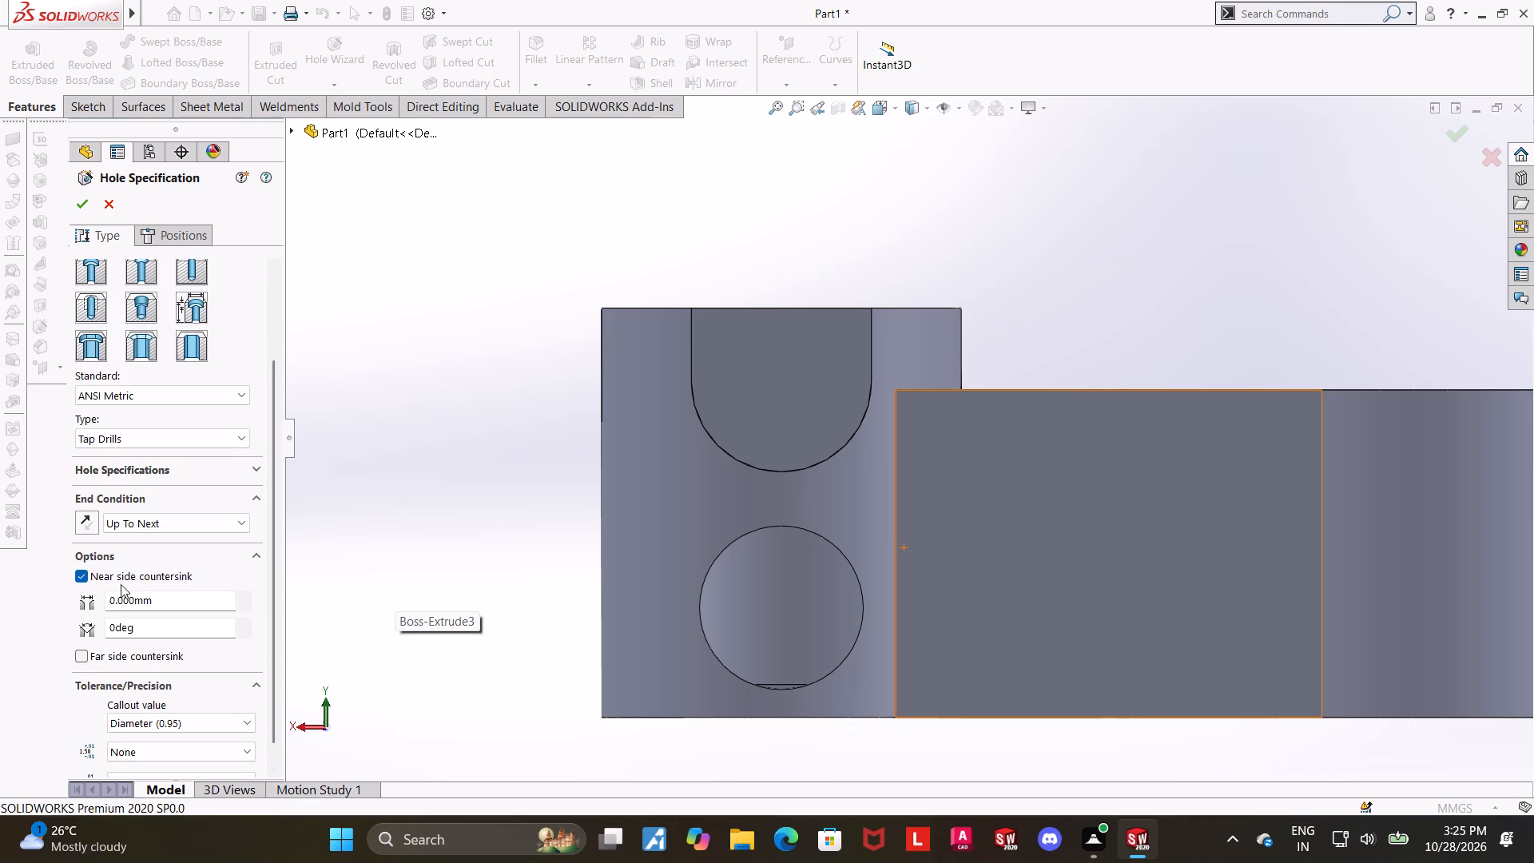
click(80, 581)
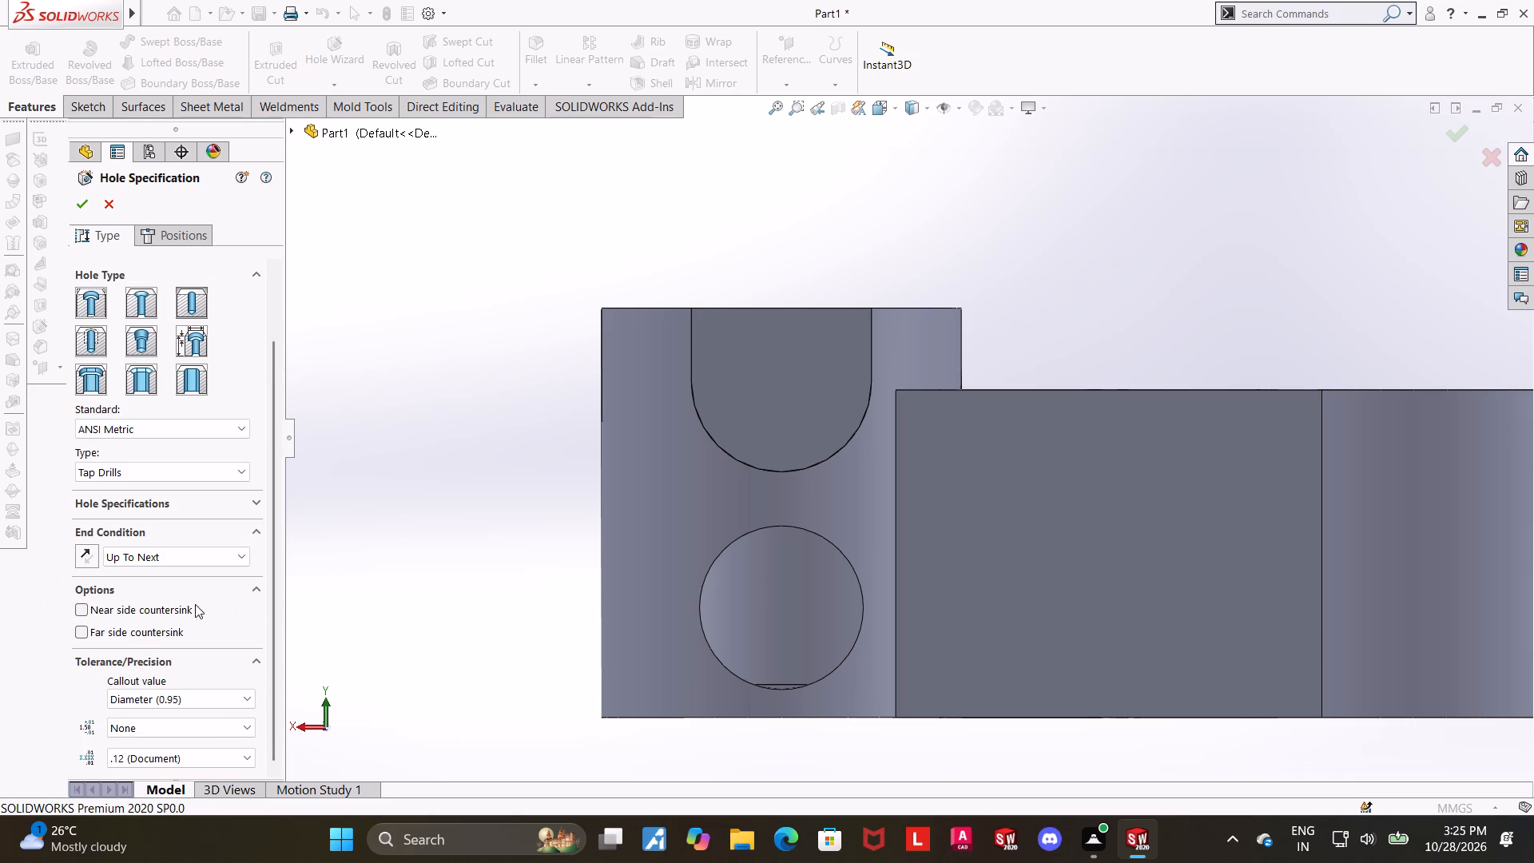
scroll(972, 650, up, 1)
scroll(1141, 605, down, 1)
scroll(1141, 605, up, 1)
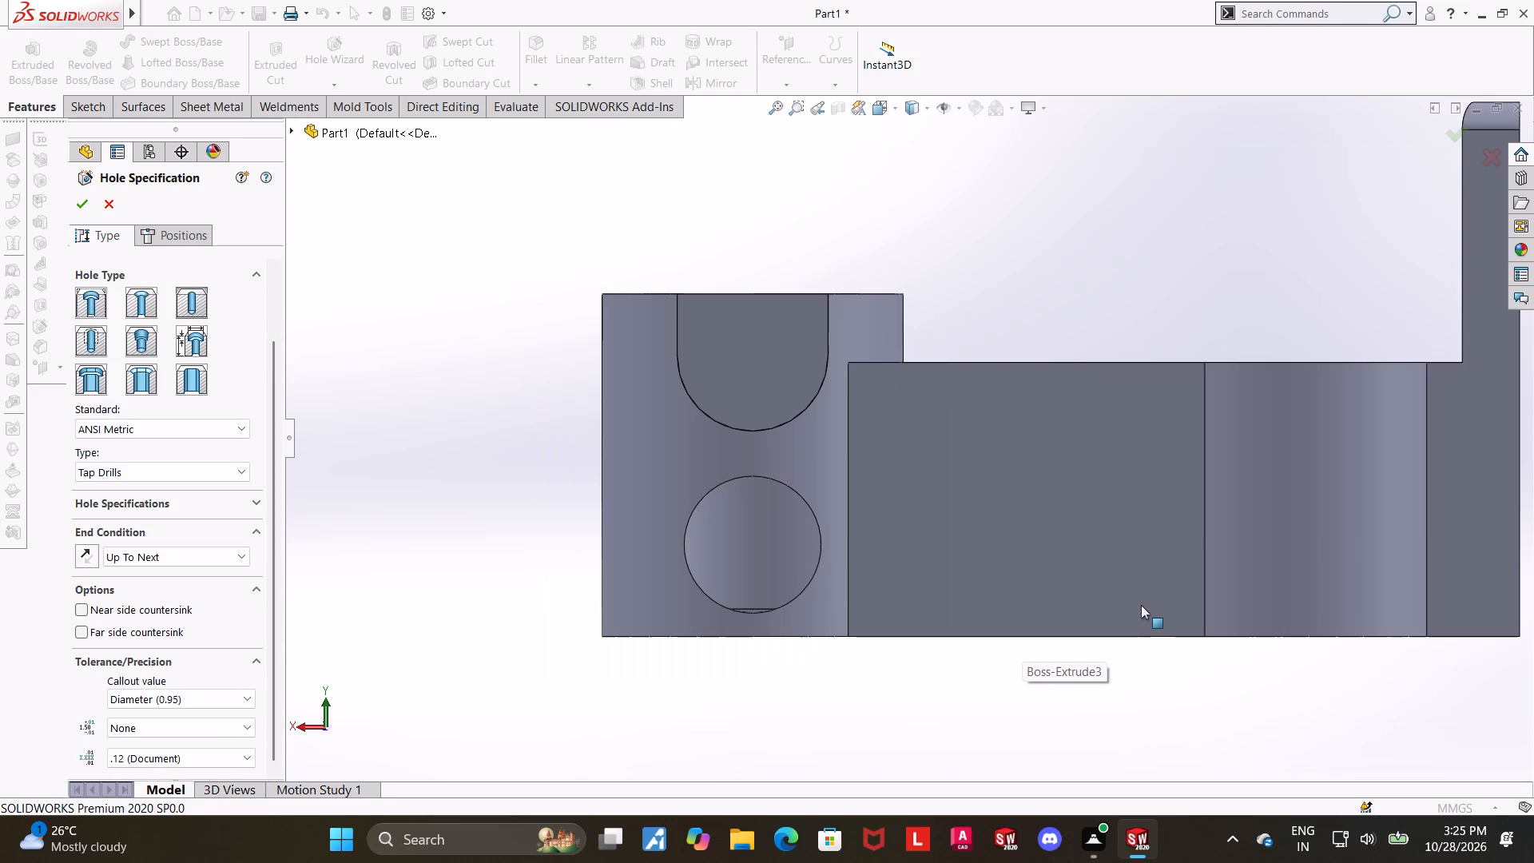
Switch the hole type to Straight Tap, set its standard to ISO and expand the hole specifications.
scroll(813, 348, down, 1)
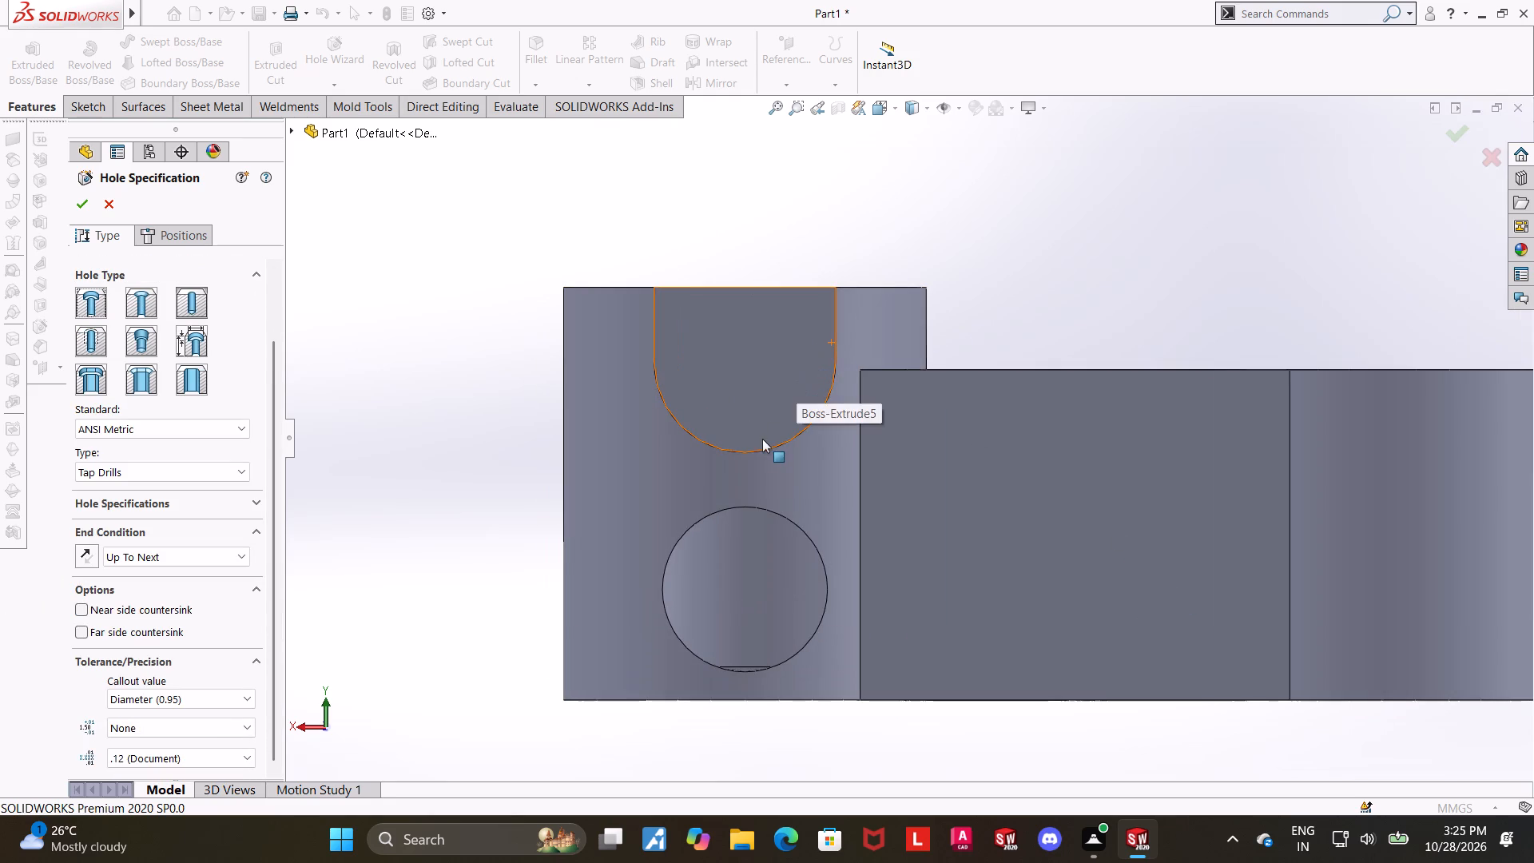
click(85, 335)
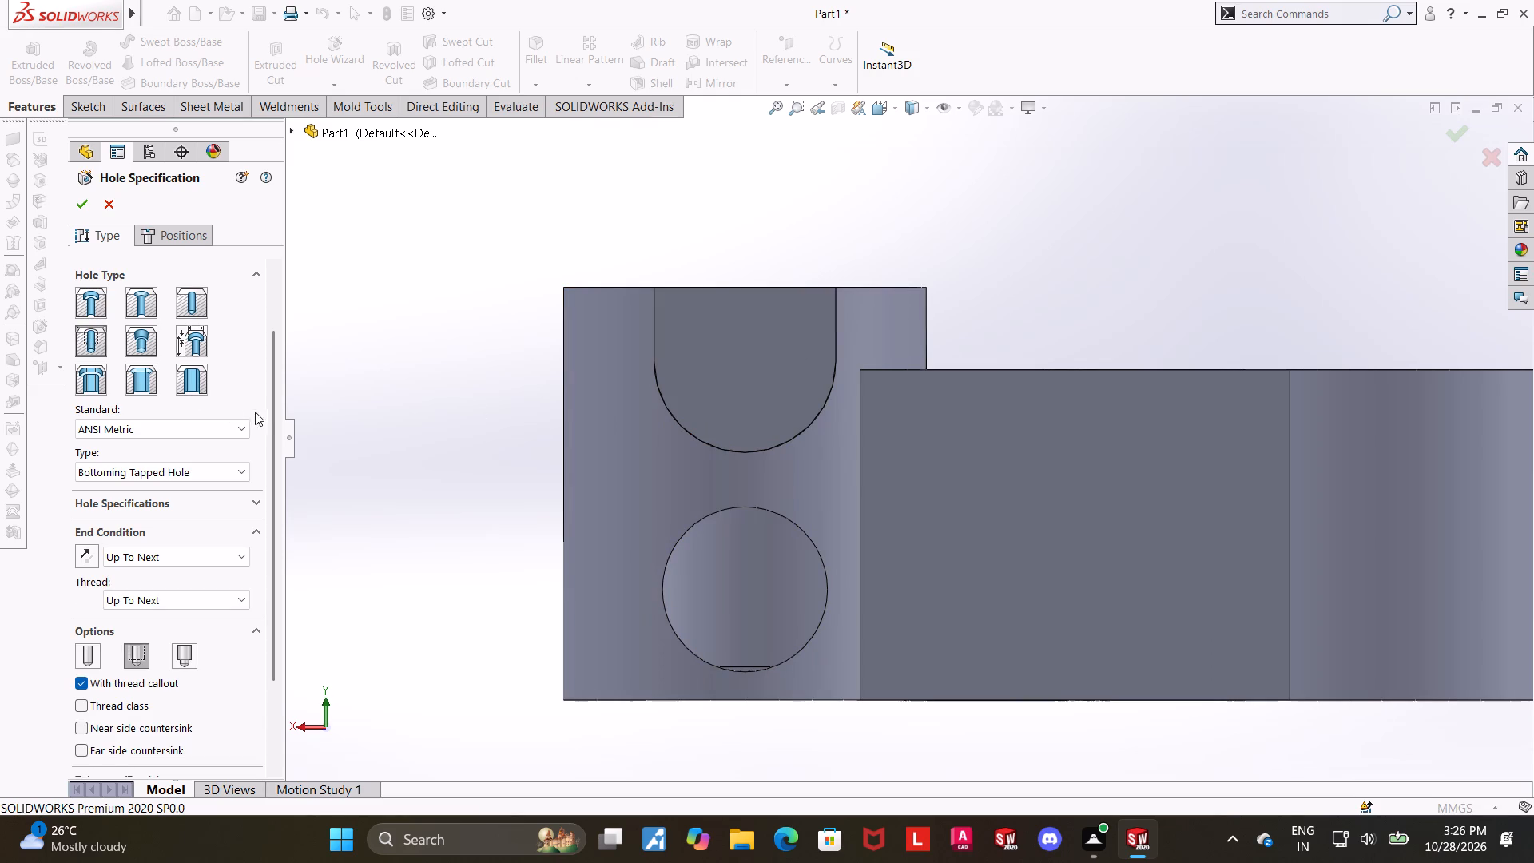
drag(267, 412, 268, 424)
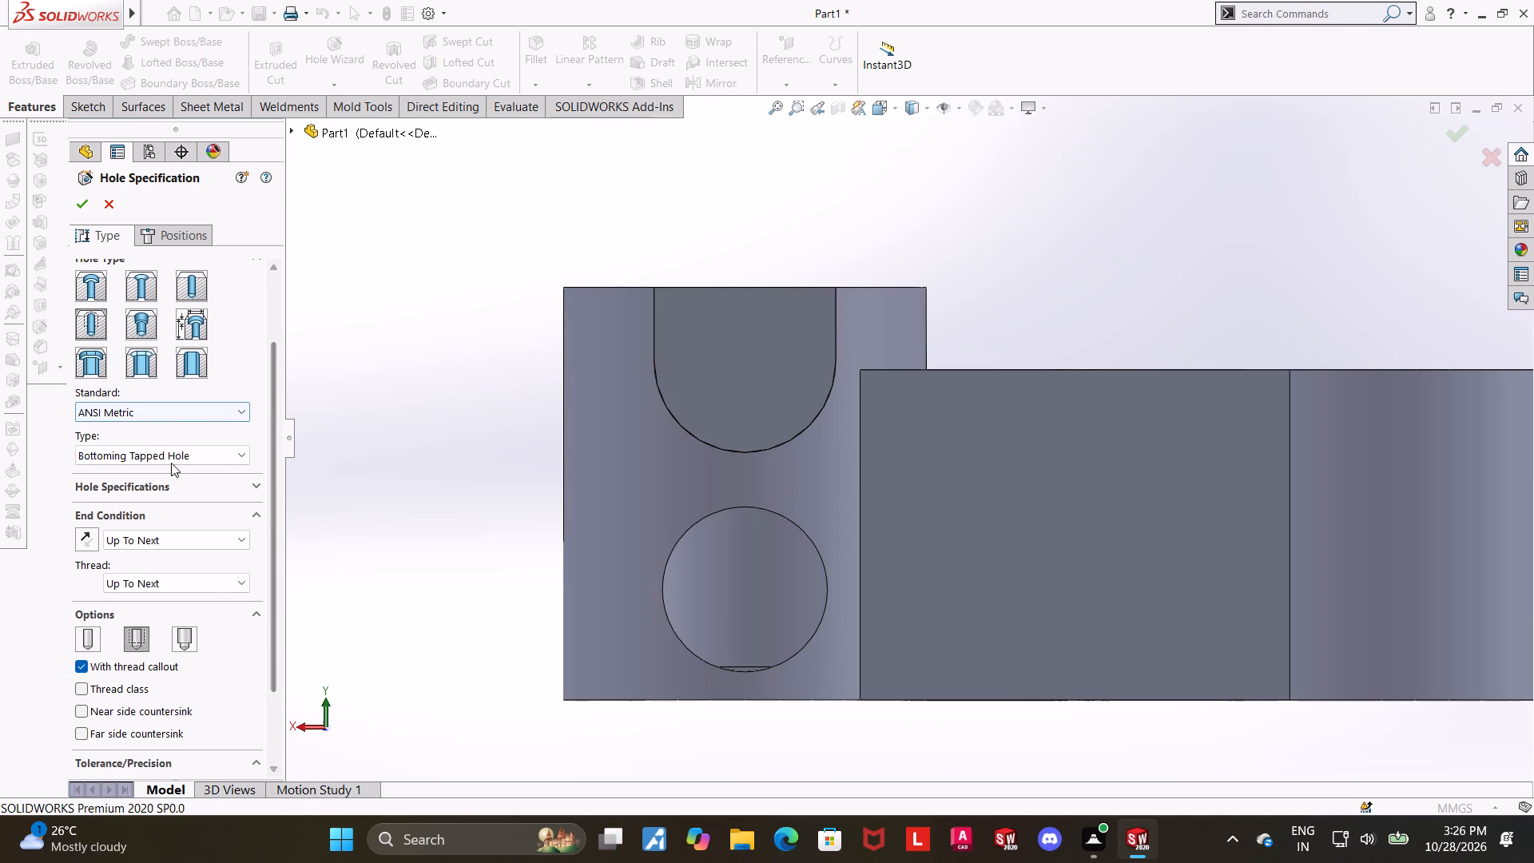
click(169, 415)
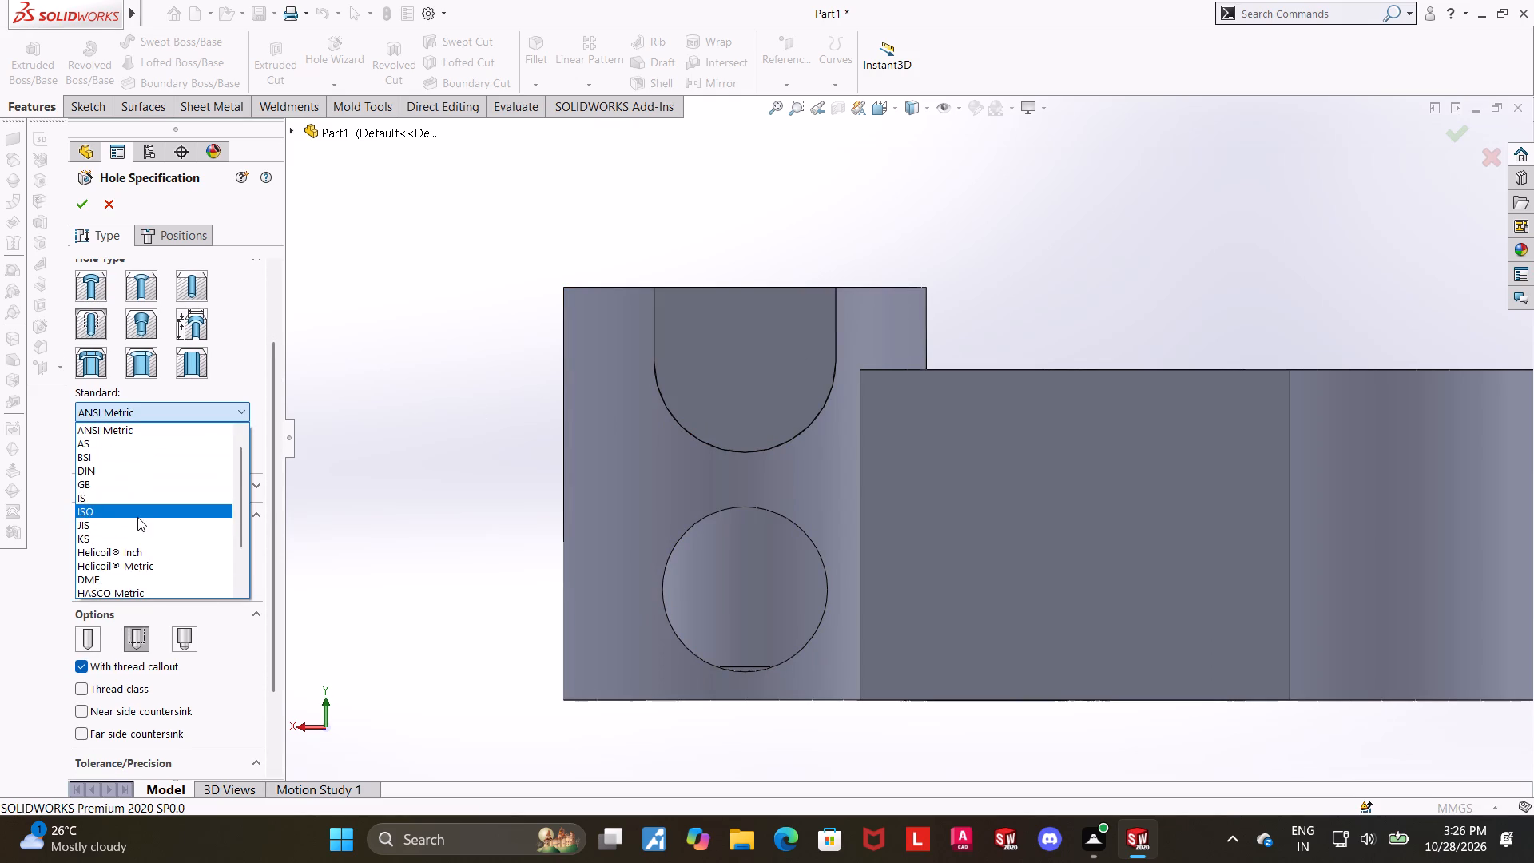
click(137, 517)
click(162, 464)
click(384, 495)
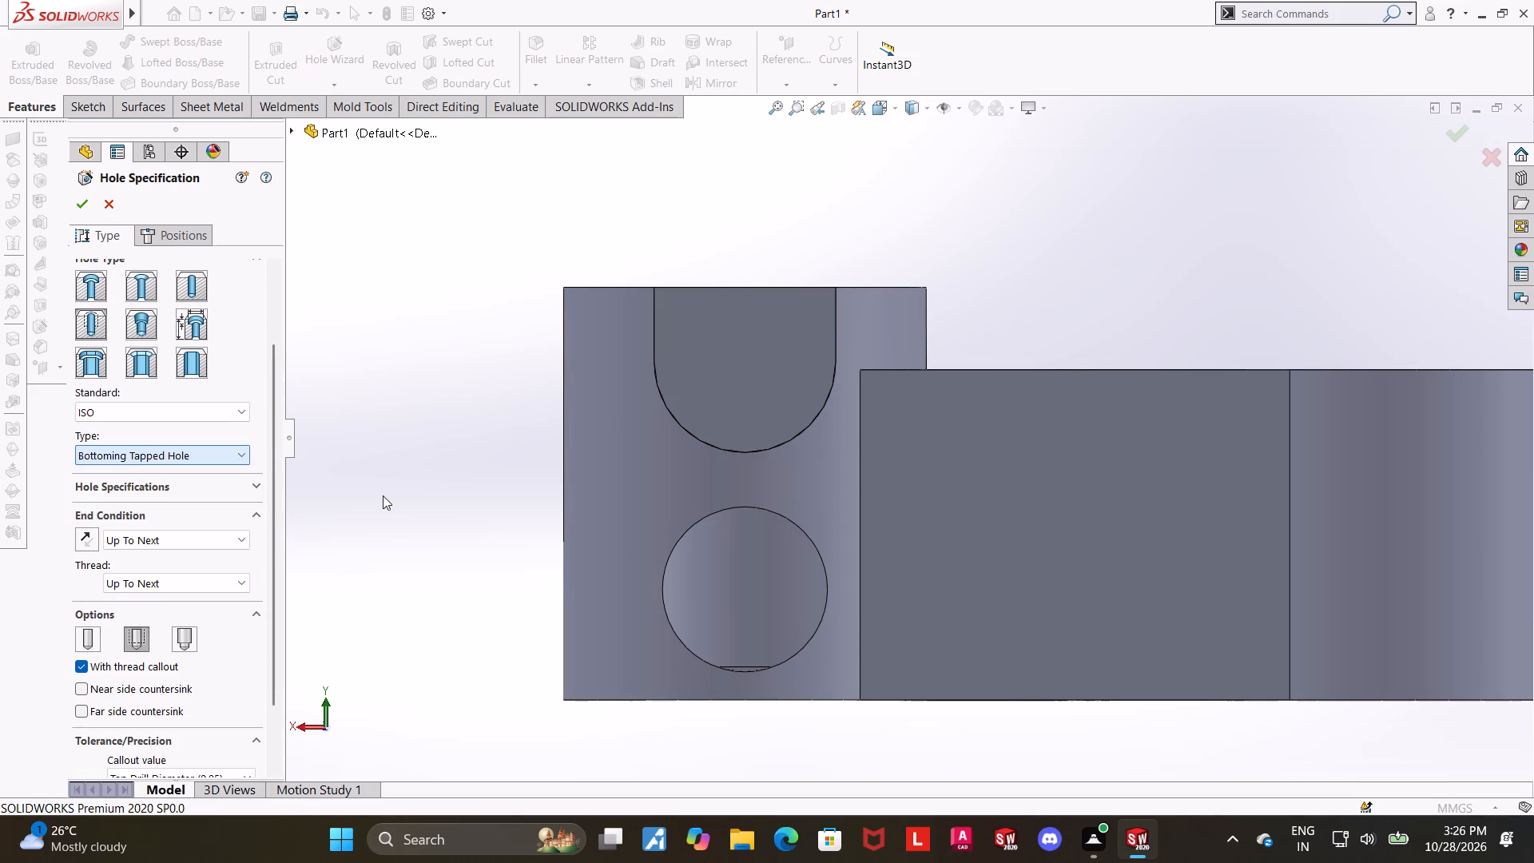
click(184, 487)
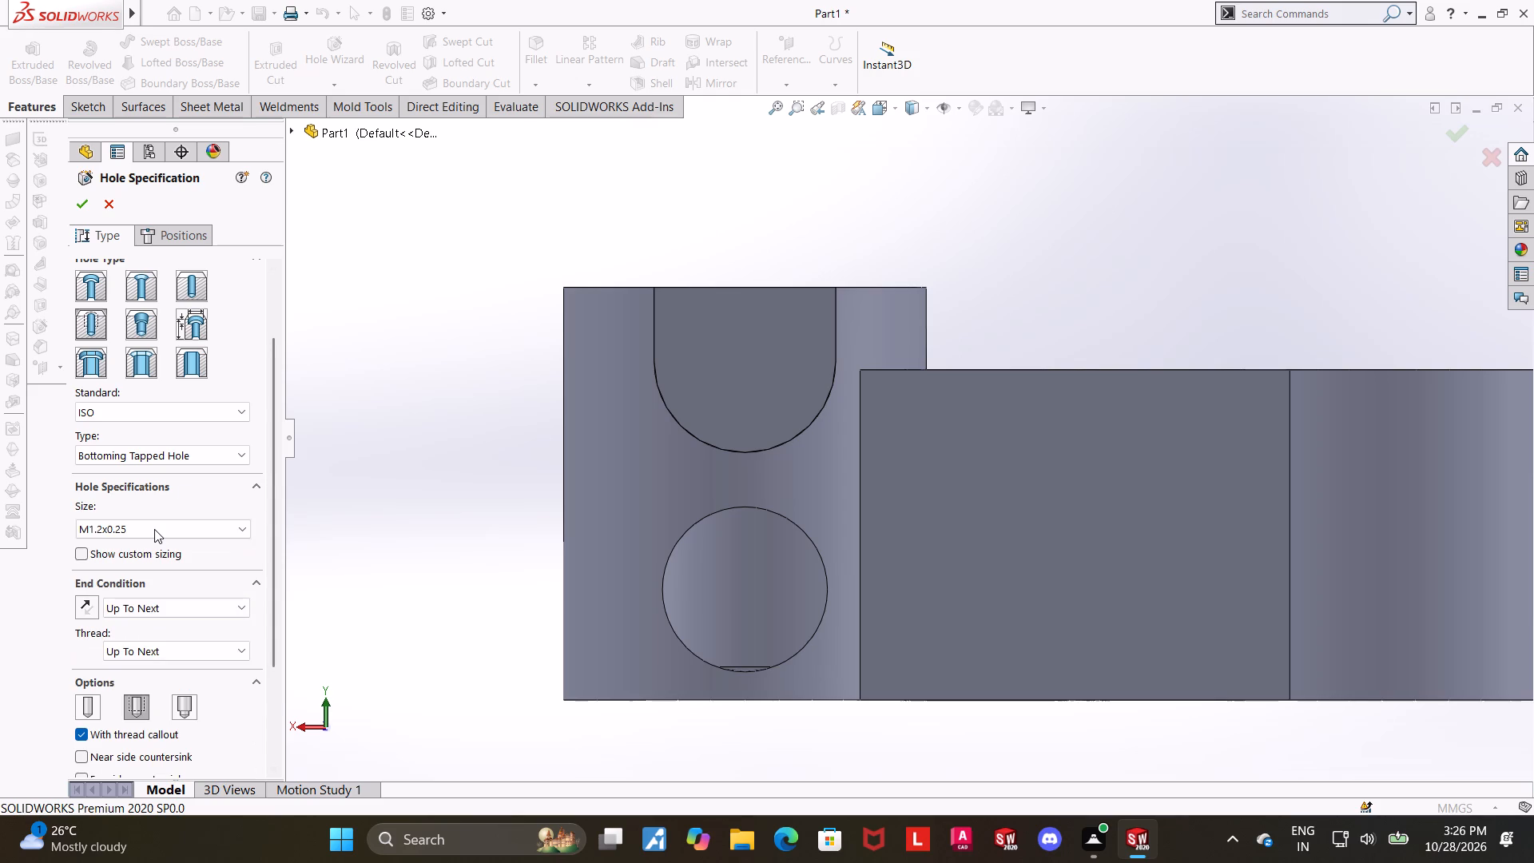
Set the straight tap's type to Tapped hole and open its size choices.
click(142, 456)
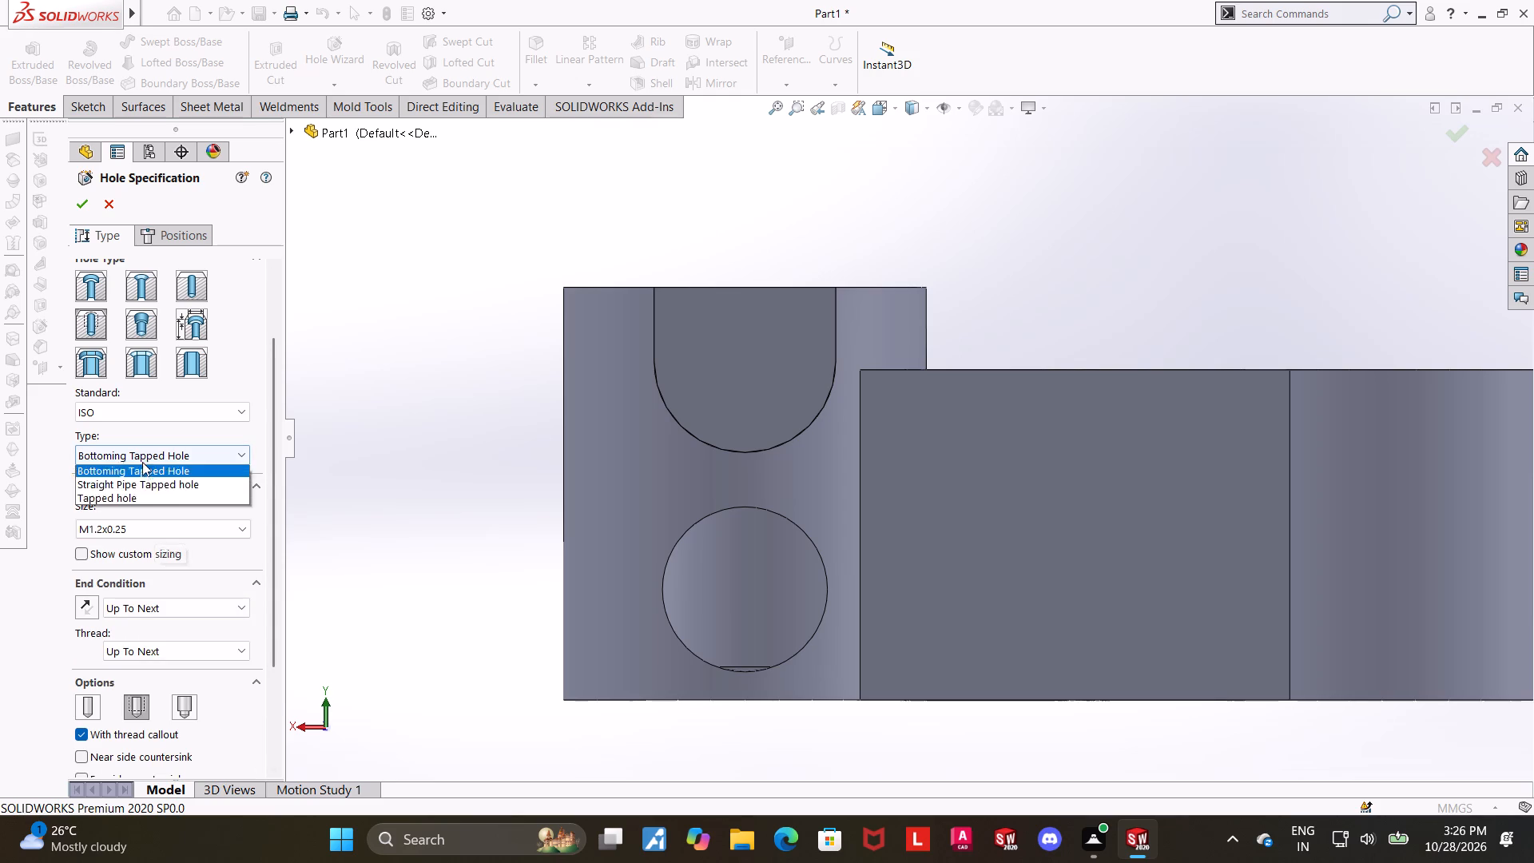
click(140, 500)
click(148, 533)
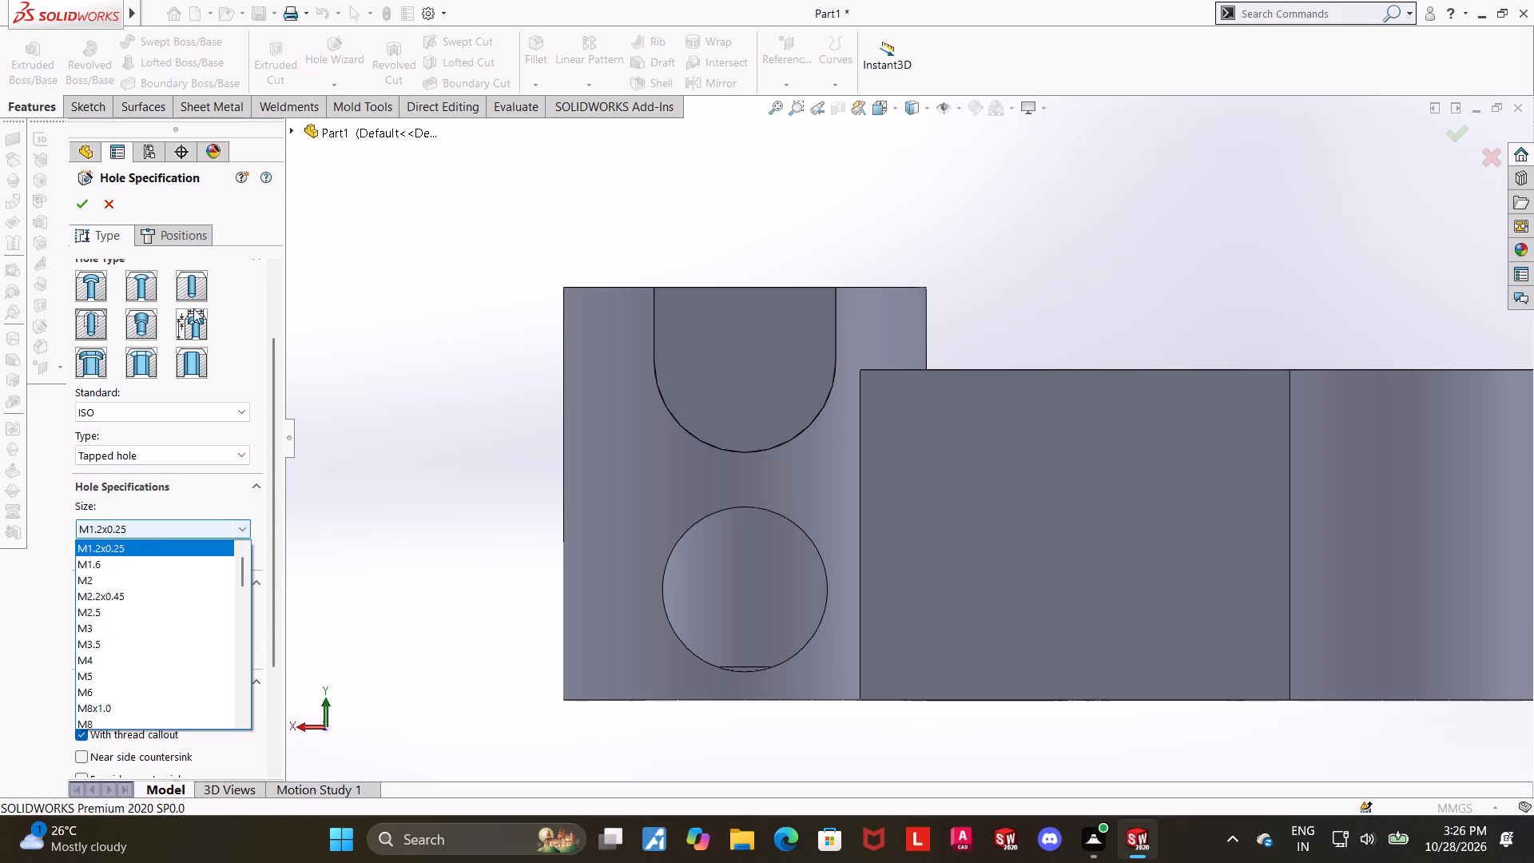
Switch back to the plain Hole type and set its type to Drill sizes.
double_click(193, 294)
click(155, 529)
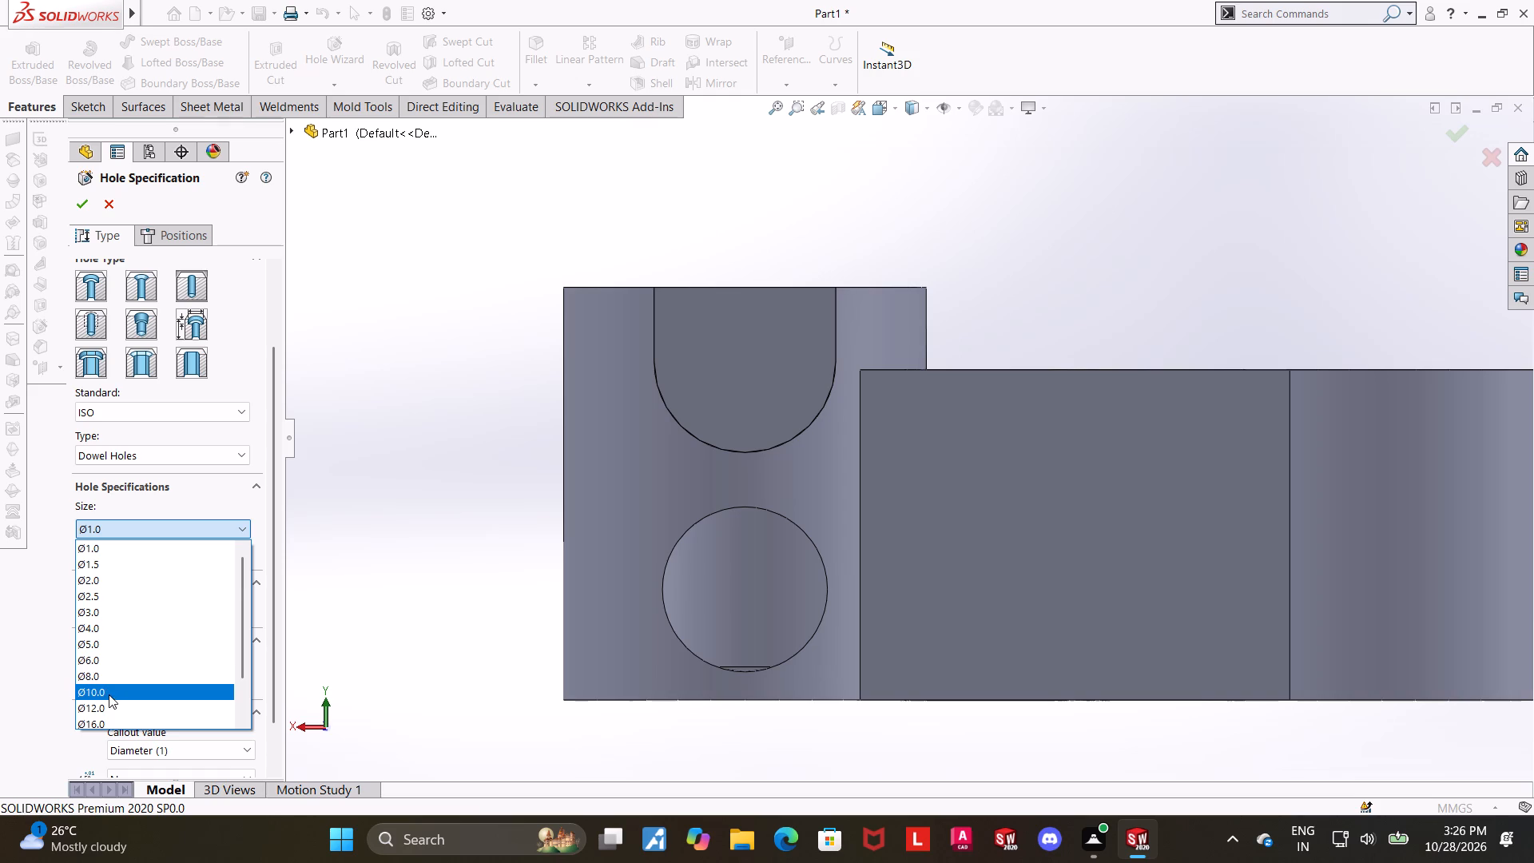
scroll(109, 699, down, 1)
click(363, 592)
click(197, 459)
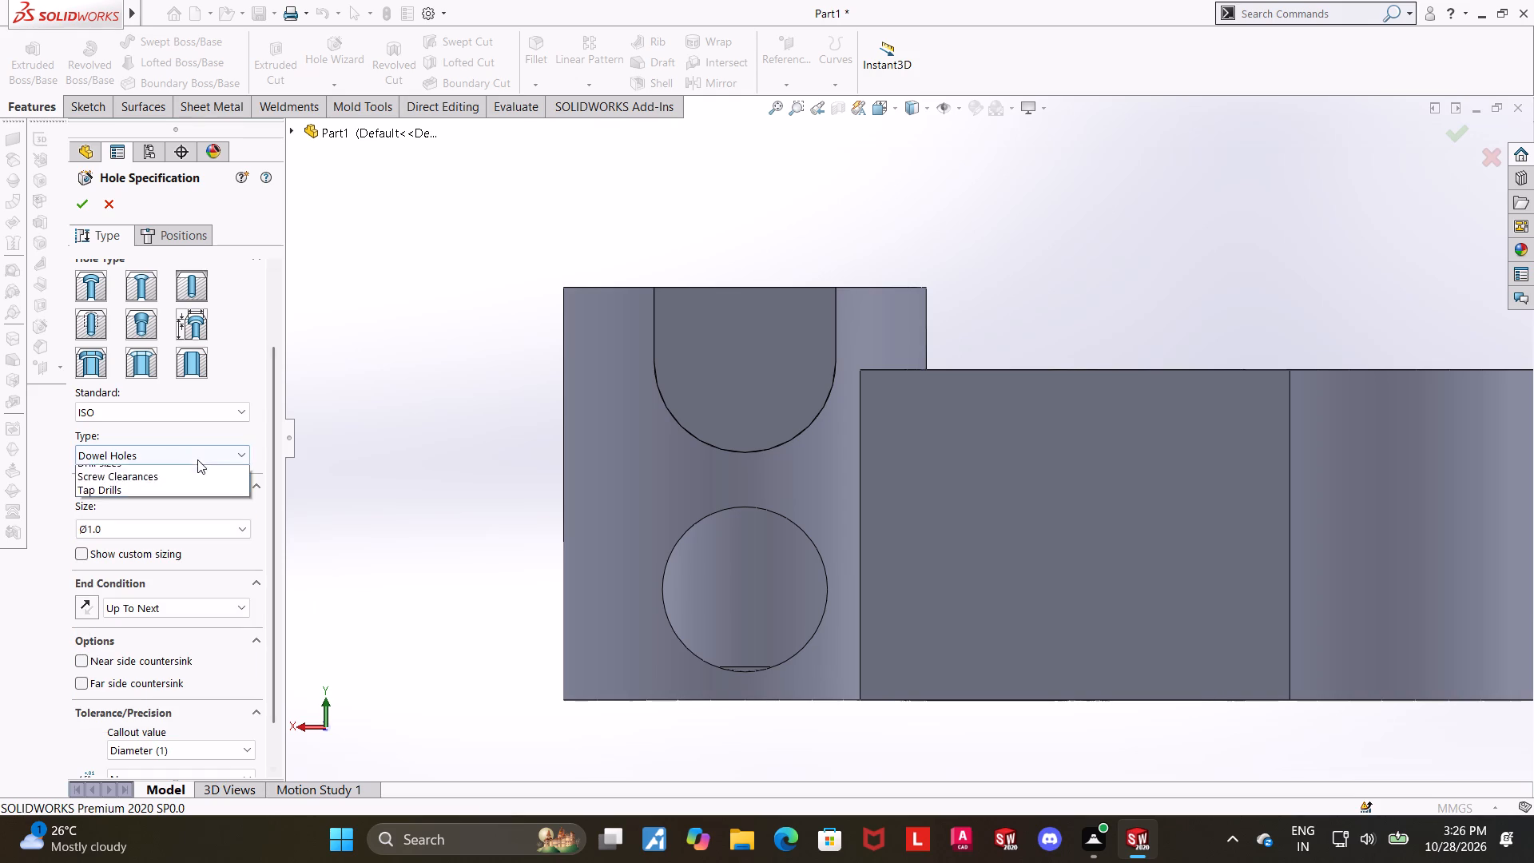
click(93, 509)
click(135, 455)
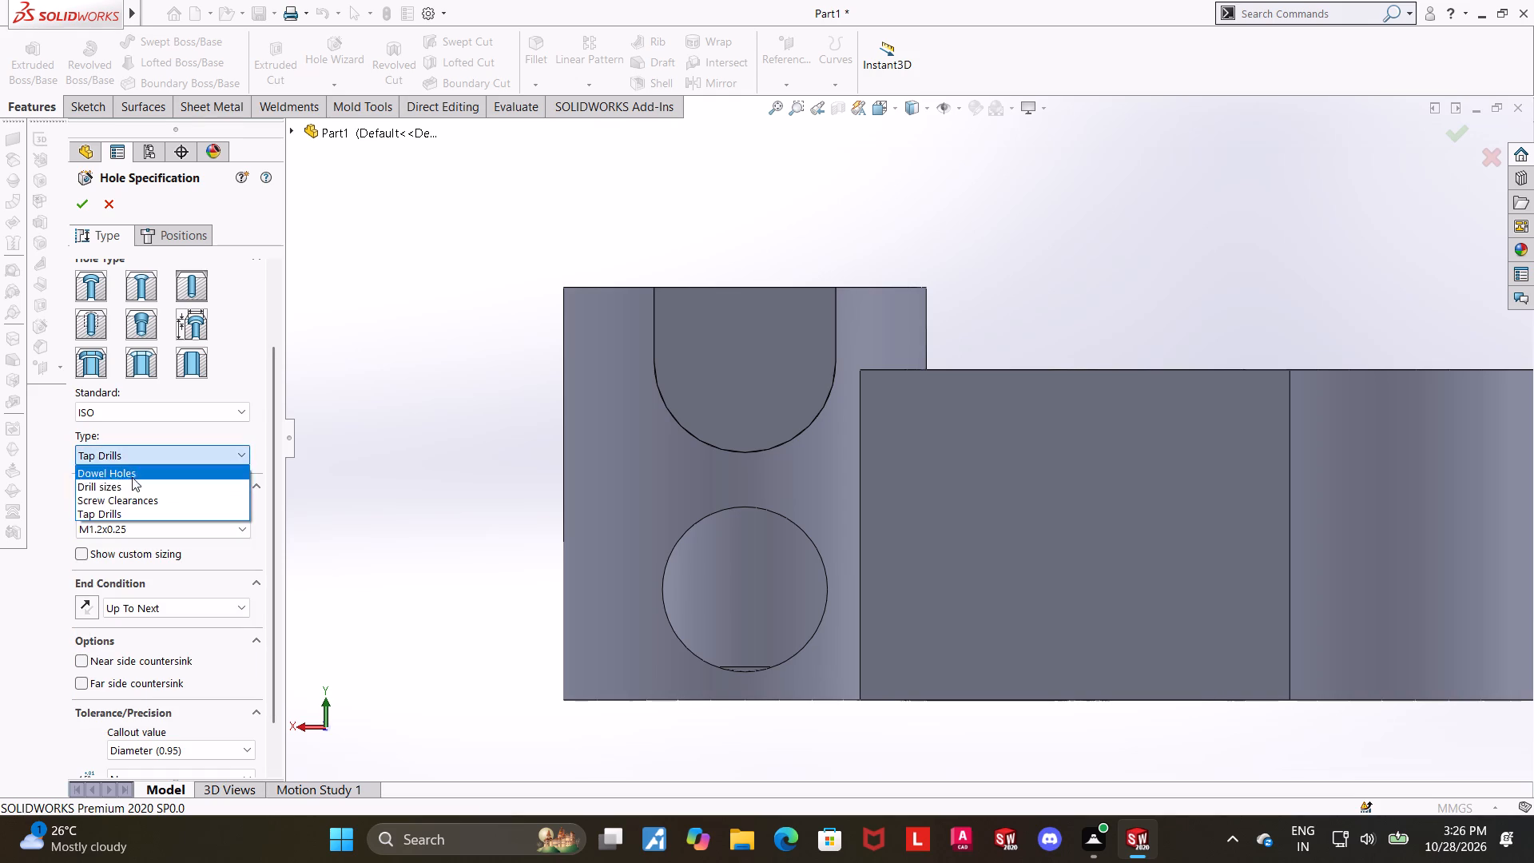
click(132, 485)
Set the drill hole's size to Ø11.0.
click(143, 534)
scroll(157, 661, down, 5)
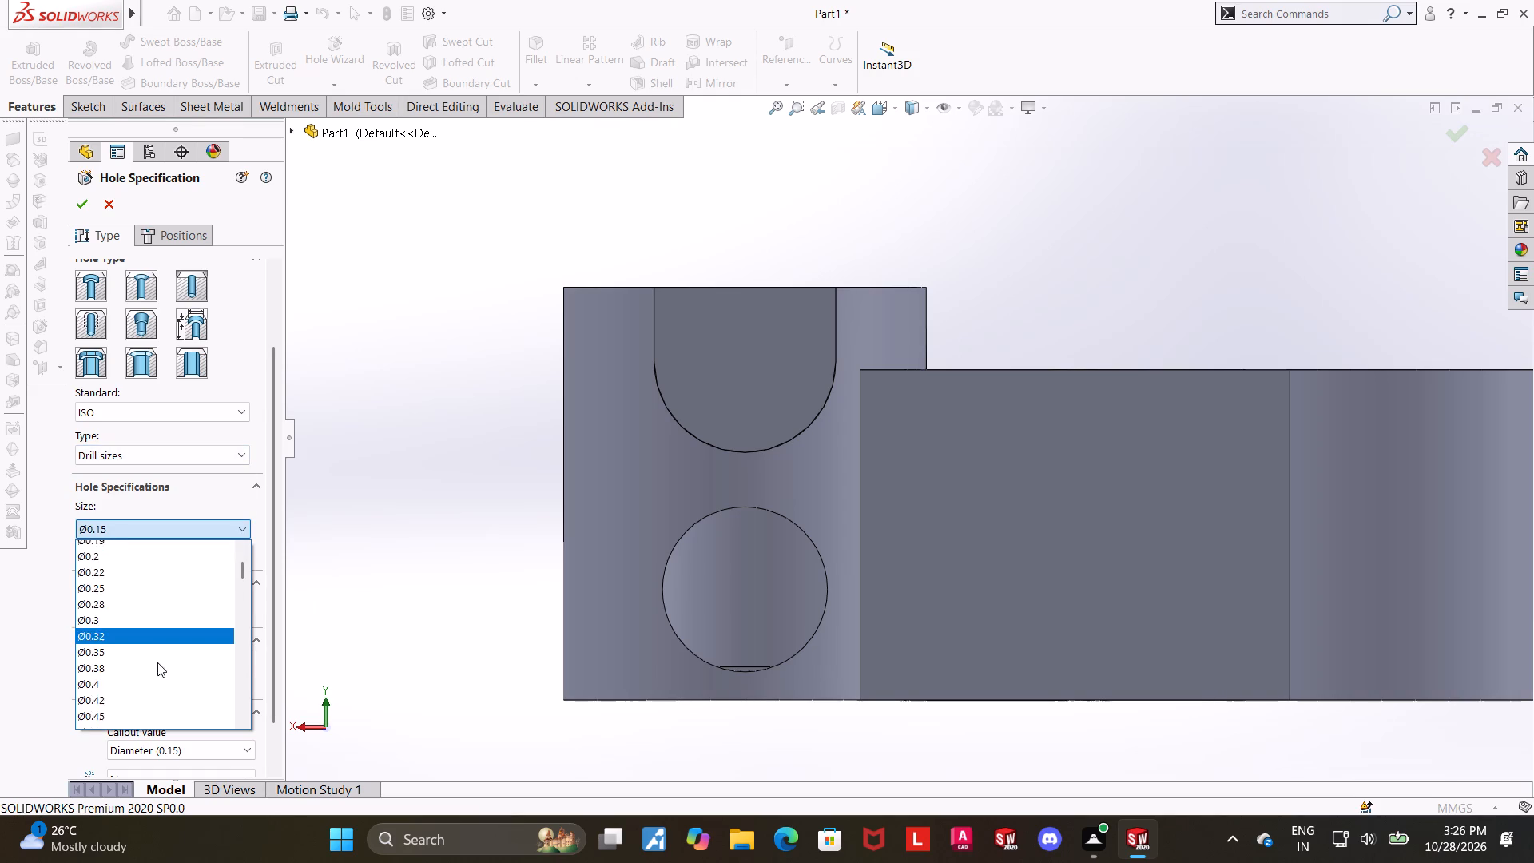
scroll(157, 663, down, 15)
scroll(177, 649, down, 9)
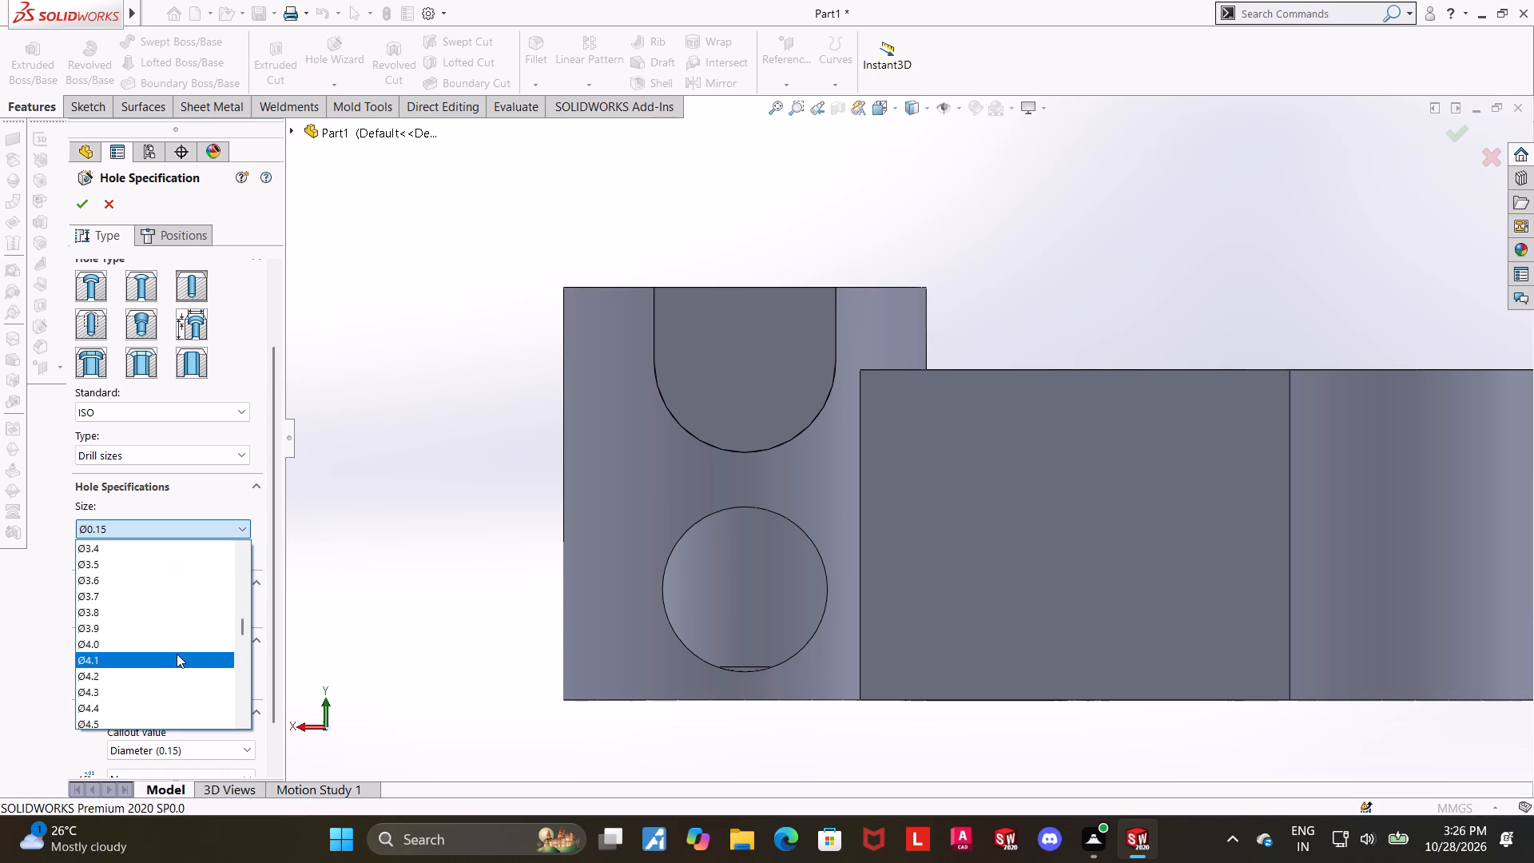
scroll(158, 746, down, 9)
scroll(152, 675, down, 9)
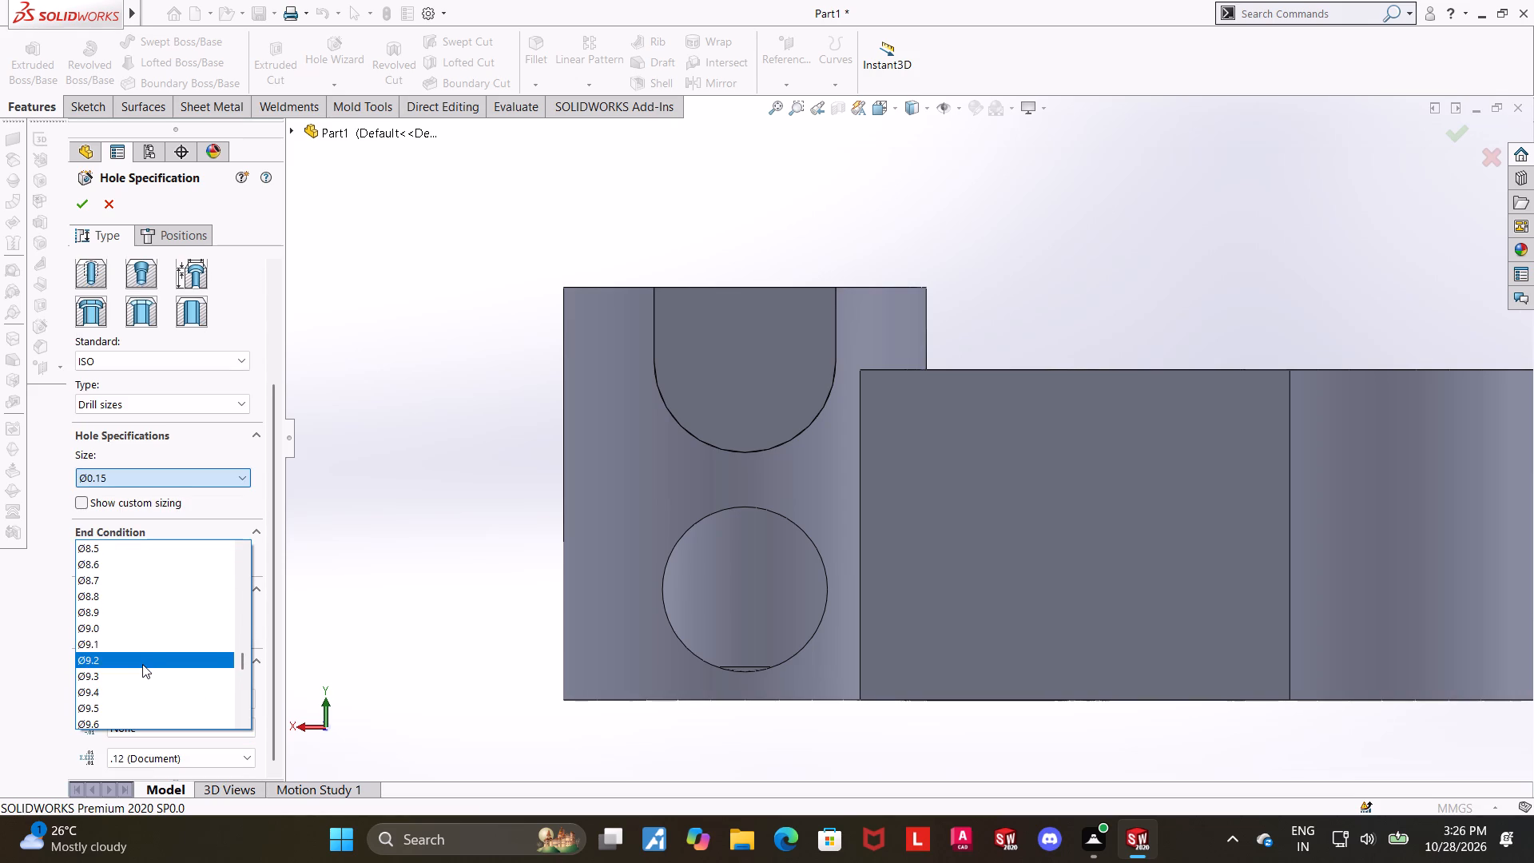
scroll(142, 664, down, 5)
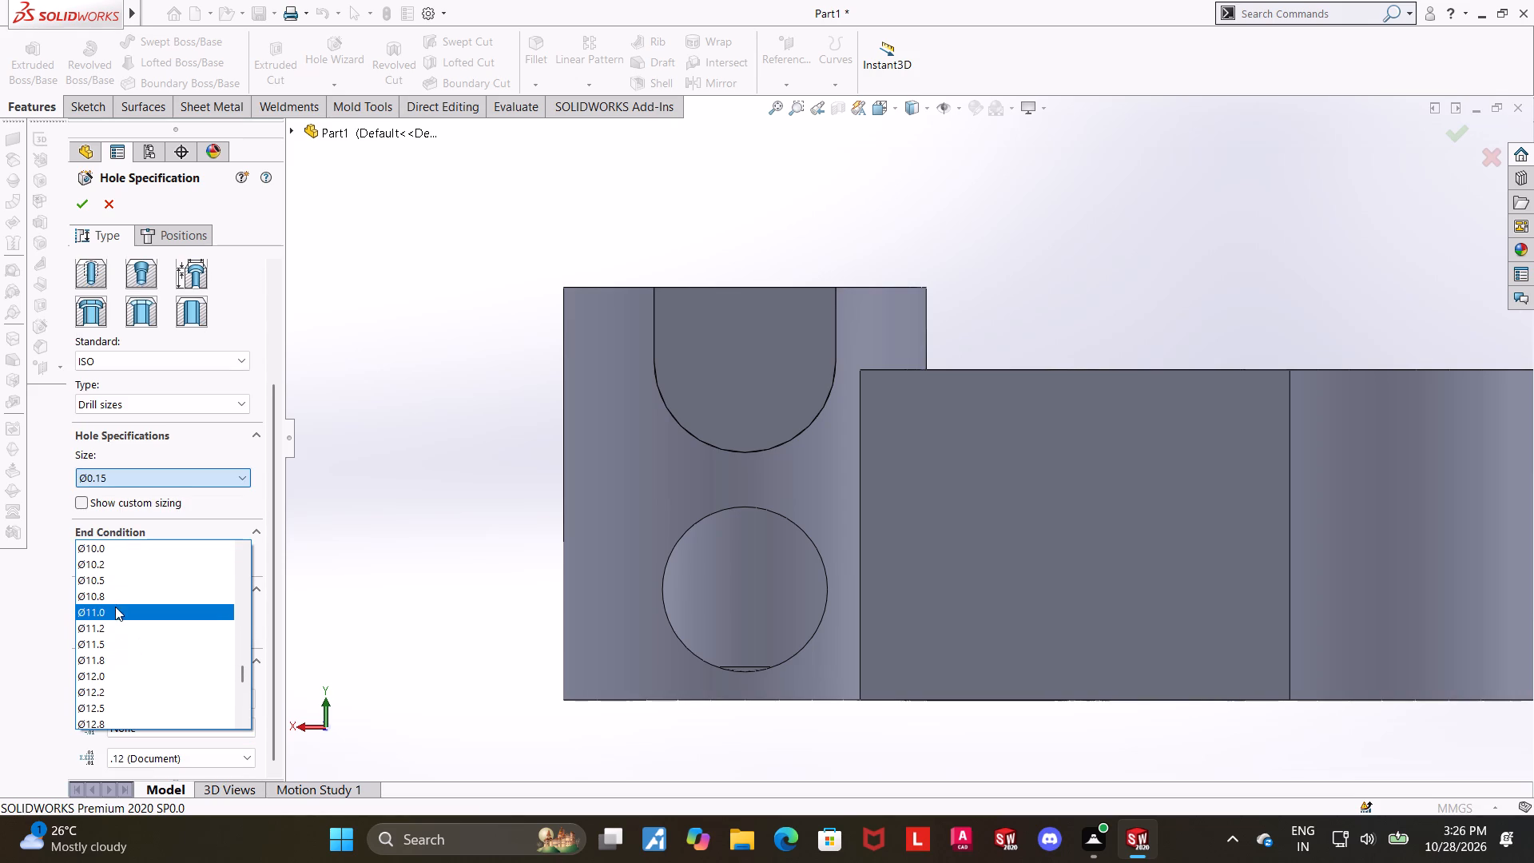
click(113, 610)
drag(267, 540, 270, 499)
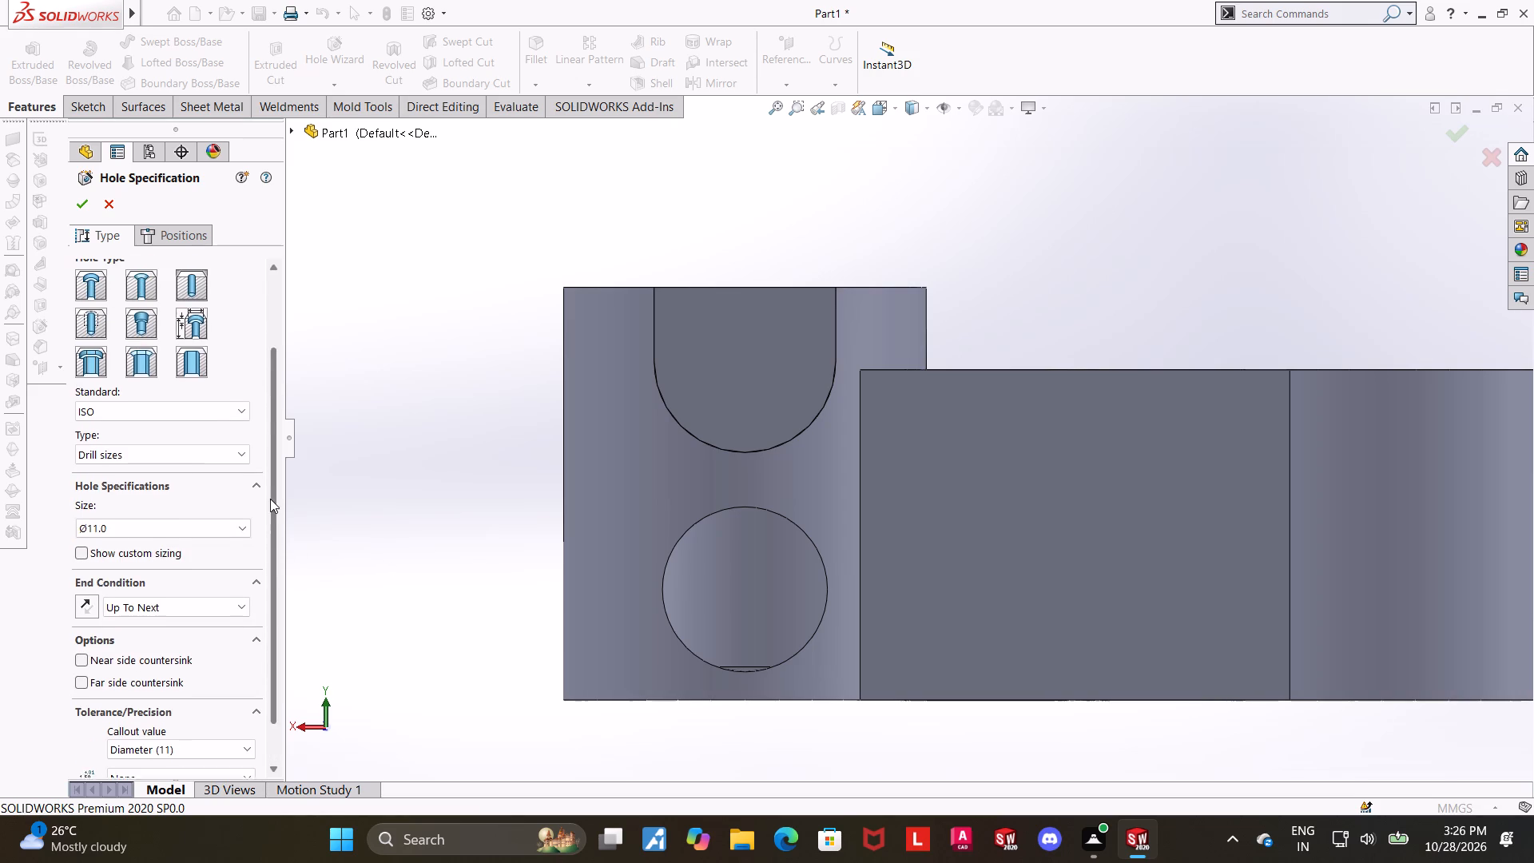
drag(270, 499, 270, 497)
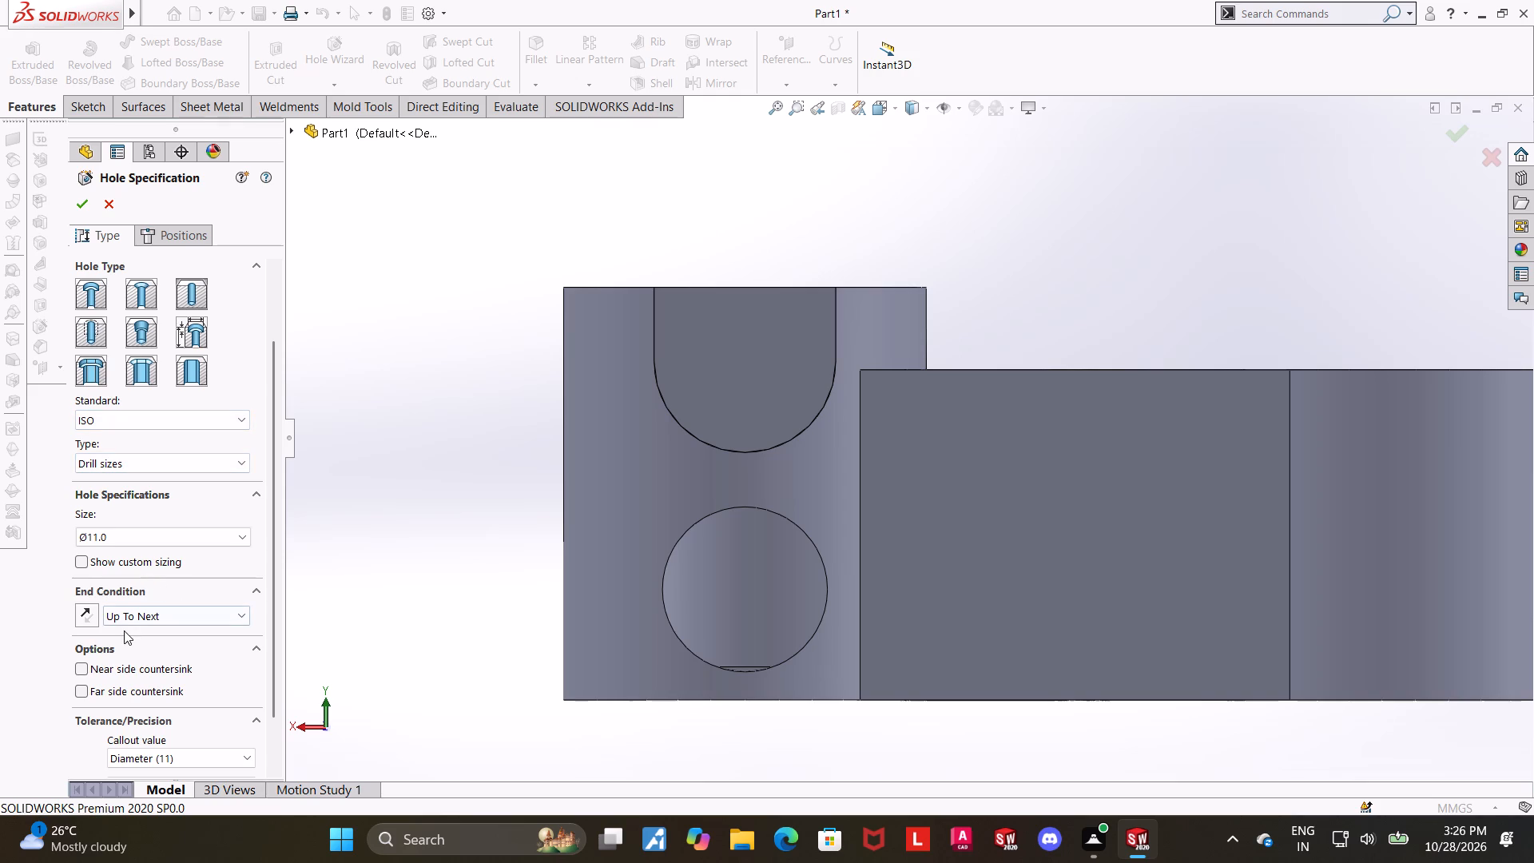
Place one hole near the centre of the taller boss's U-shaped pad, using a 3D sketch for the position.
click(178, 239)
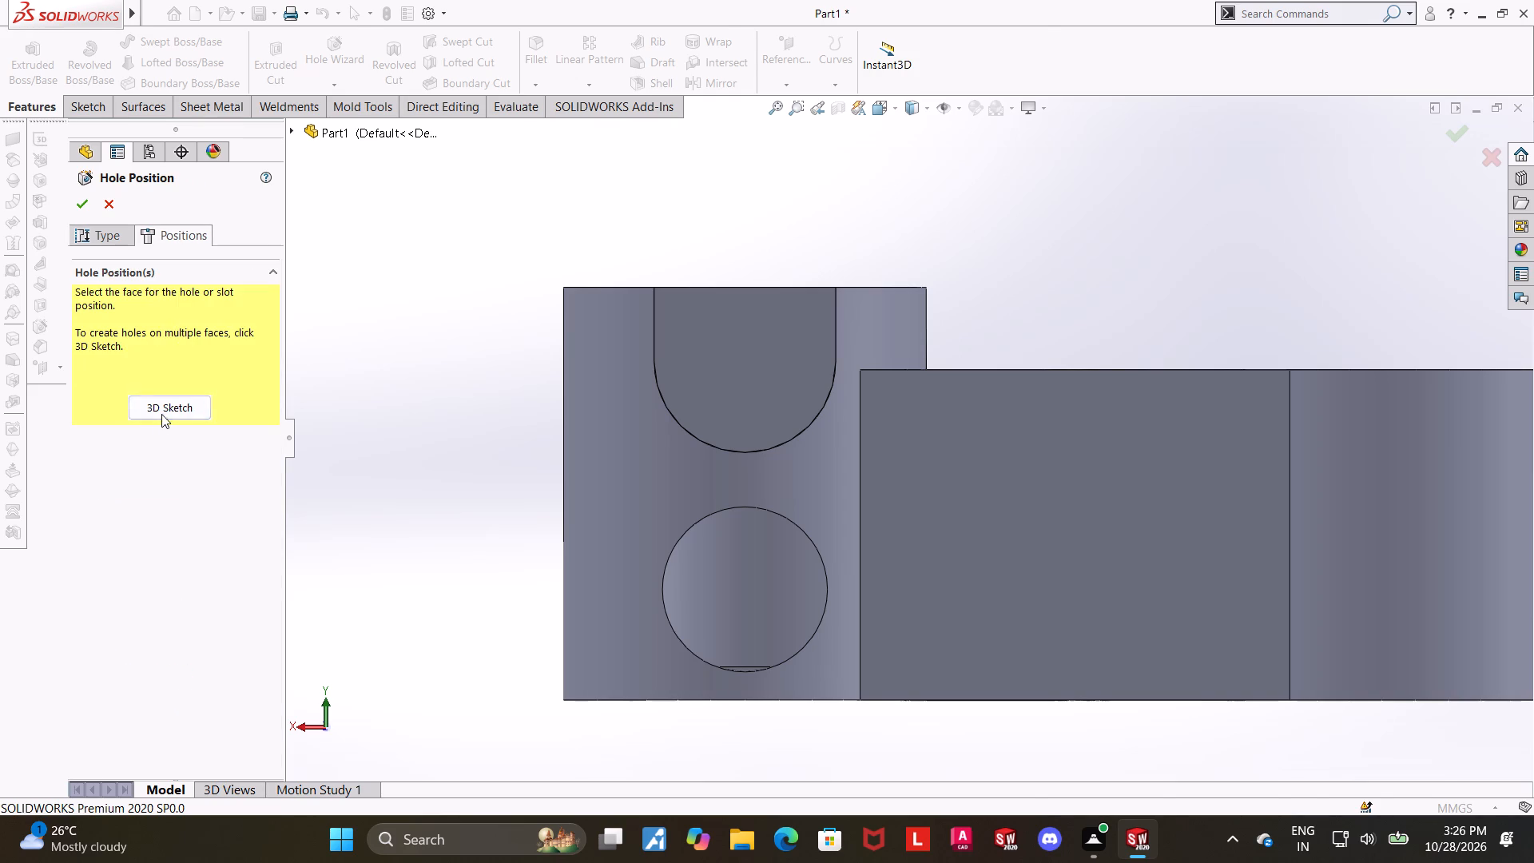
click(162, 414)
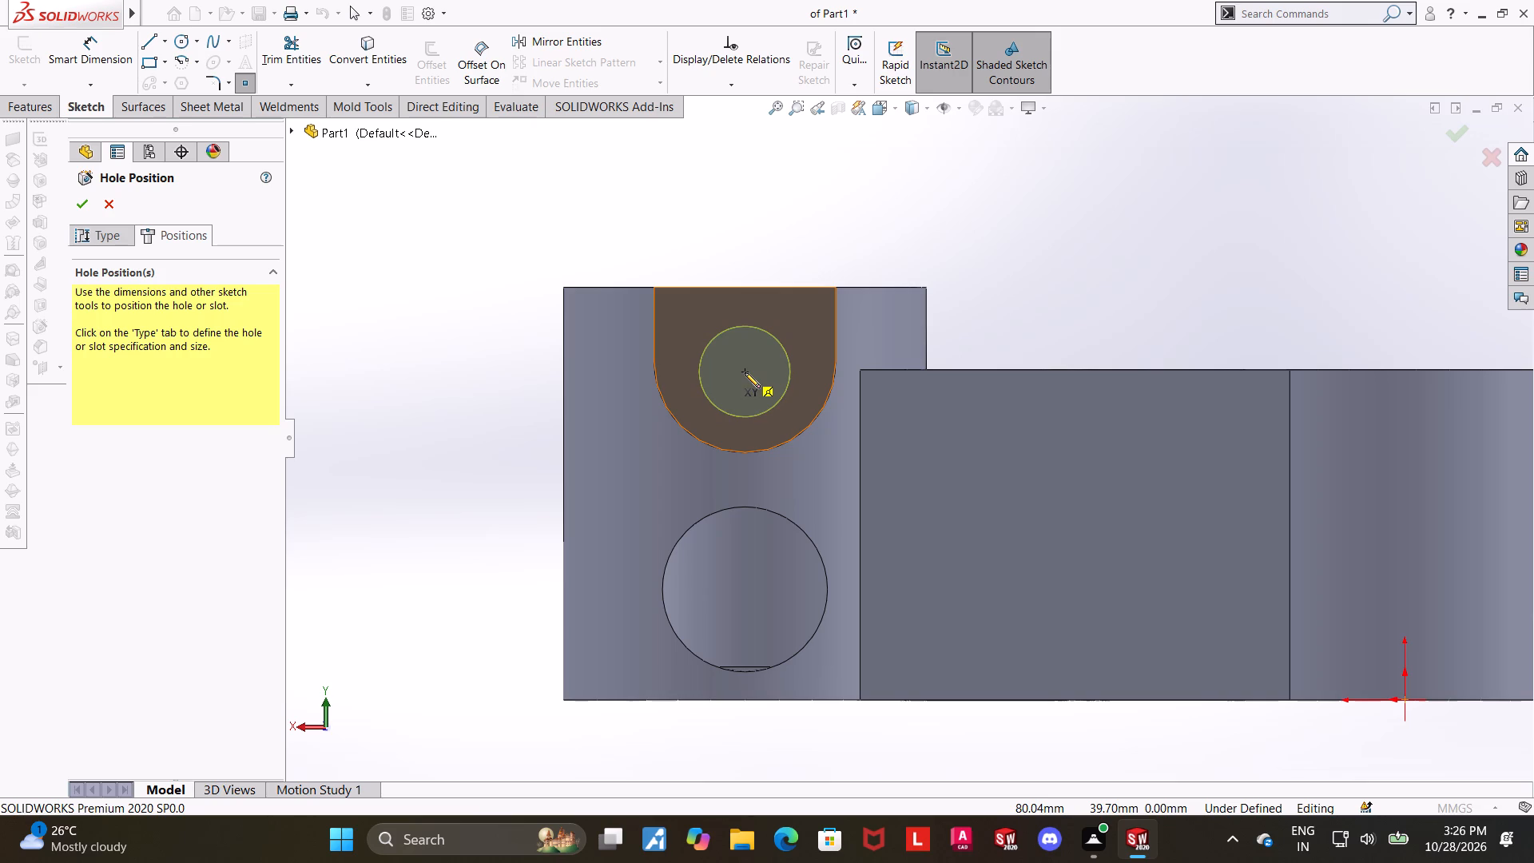
click(742, 372)
key(Escape)
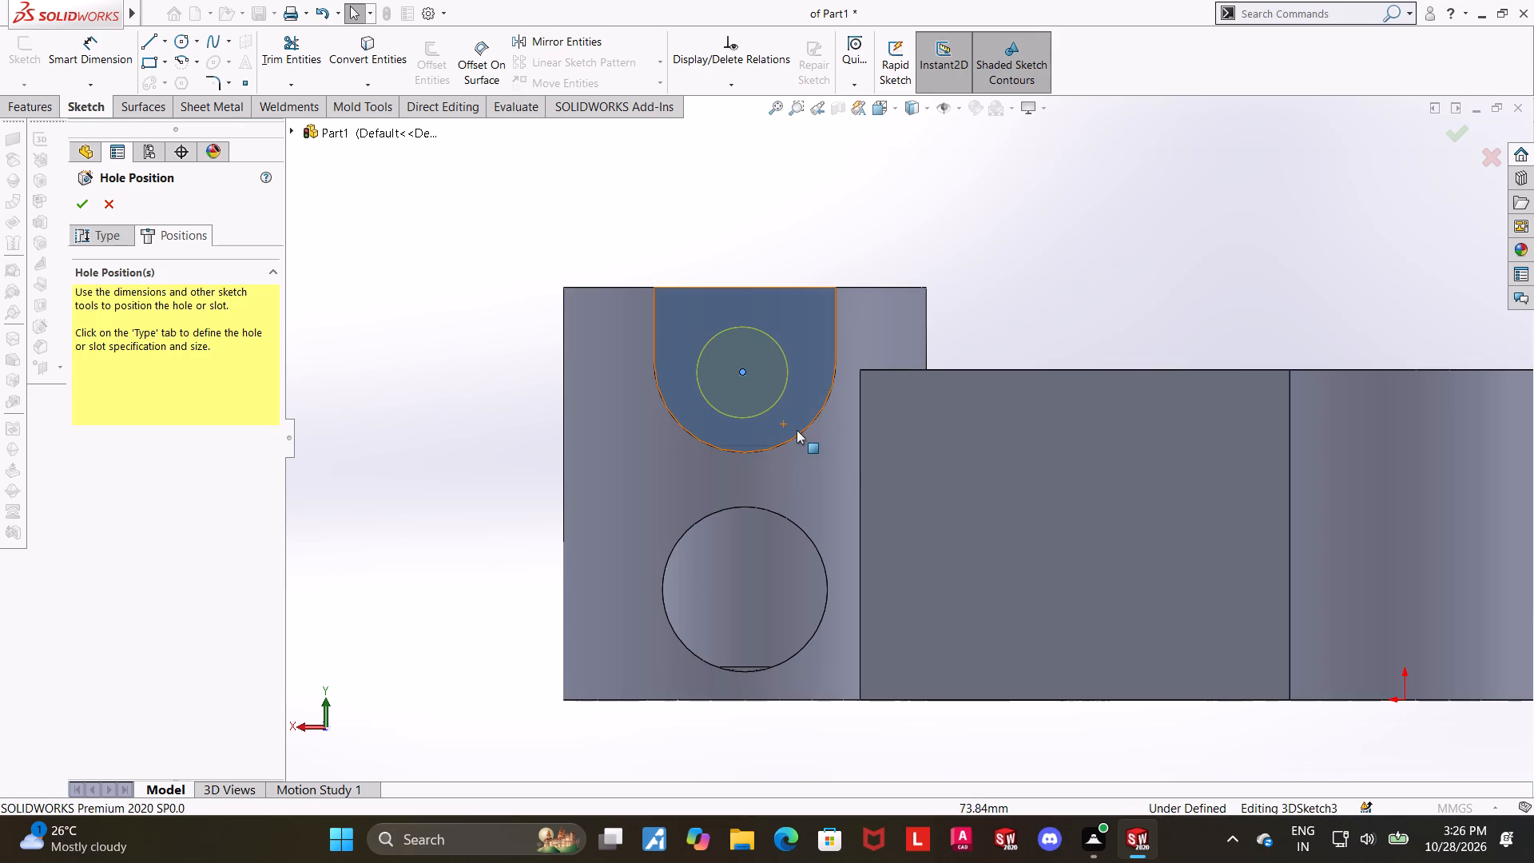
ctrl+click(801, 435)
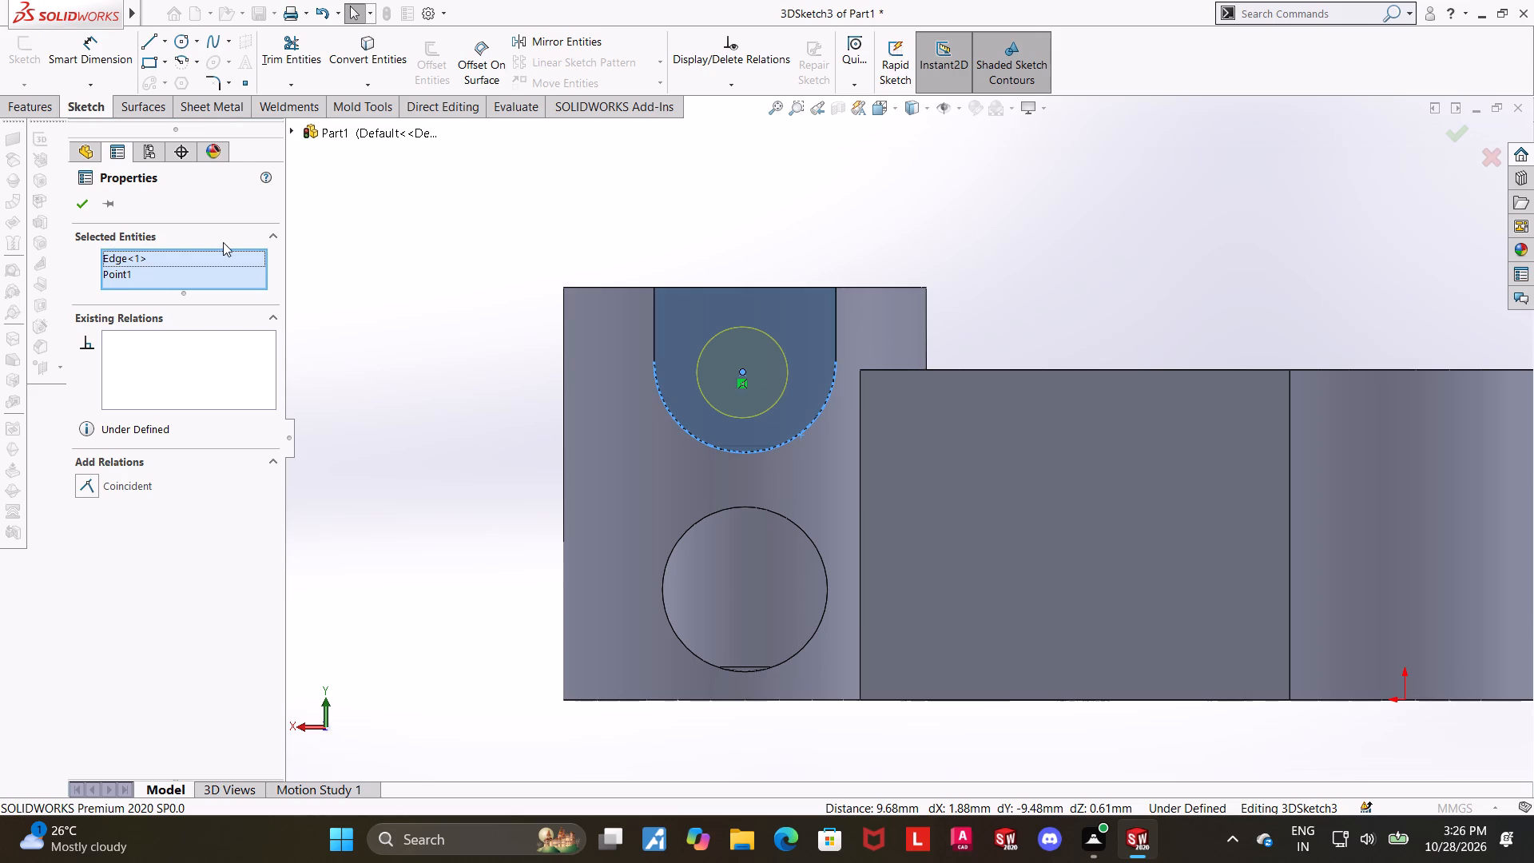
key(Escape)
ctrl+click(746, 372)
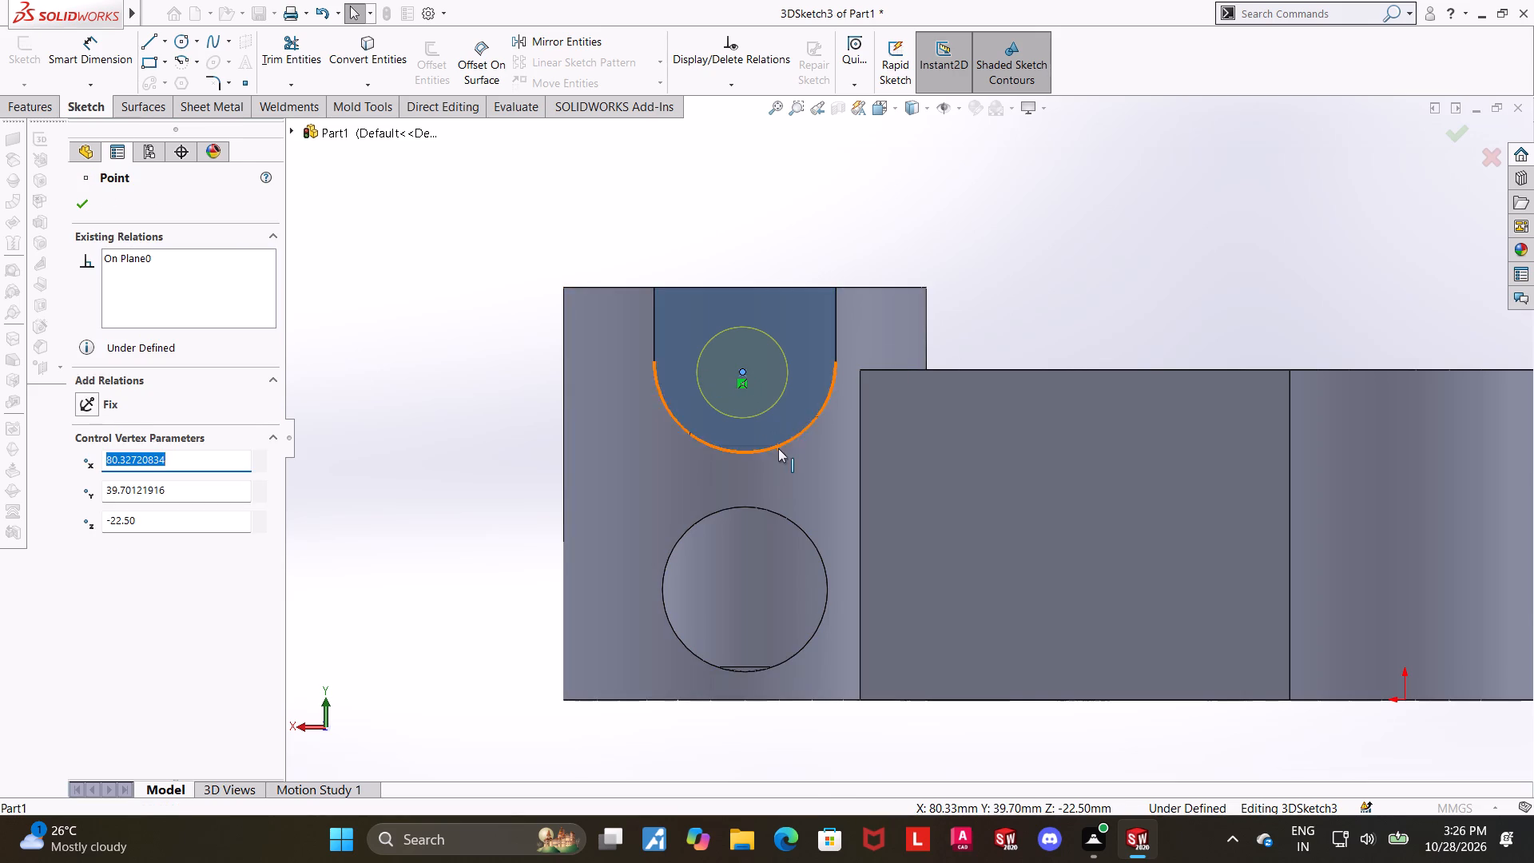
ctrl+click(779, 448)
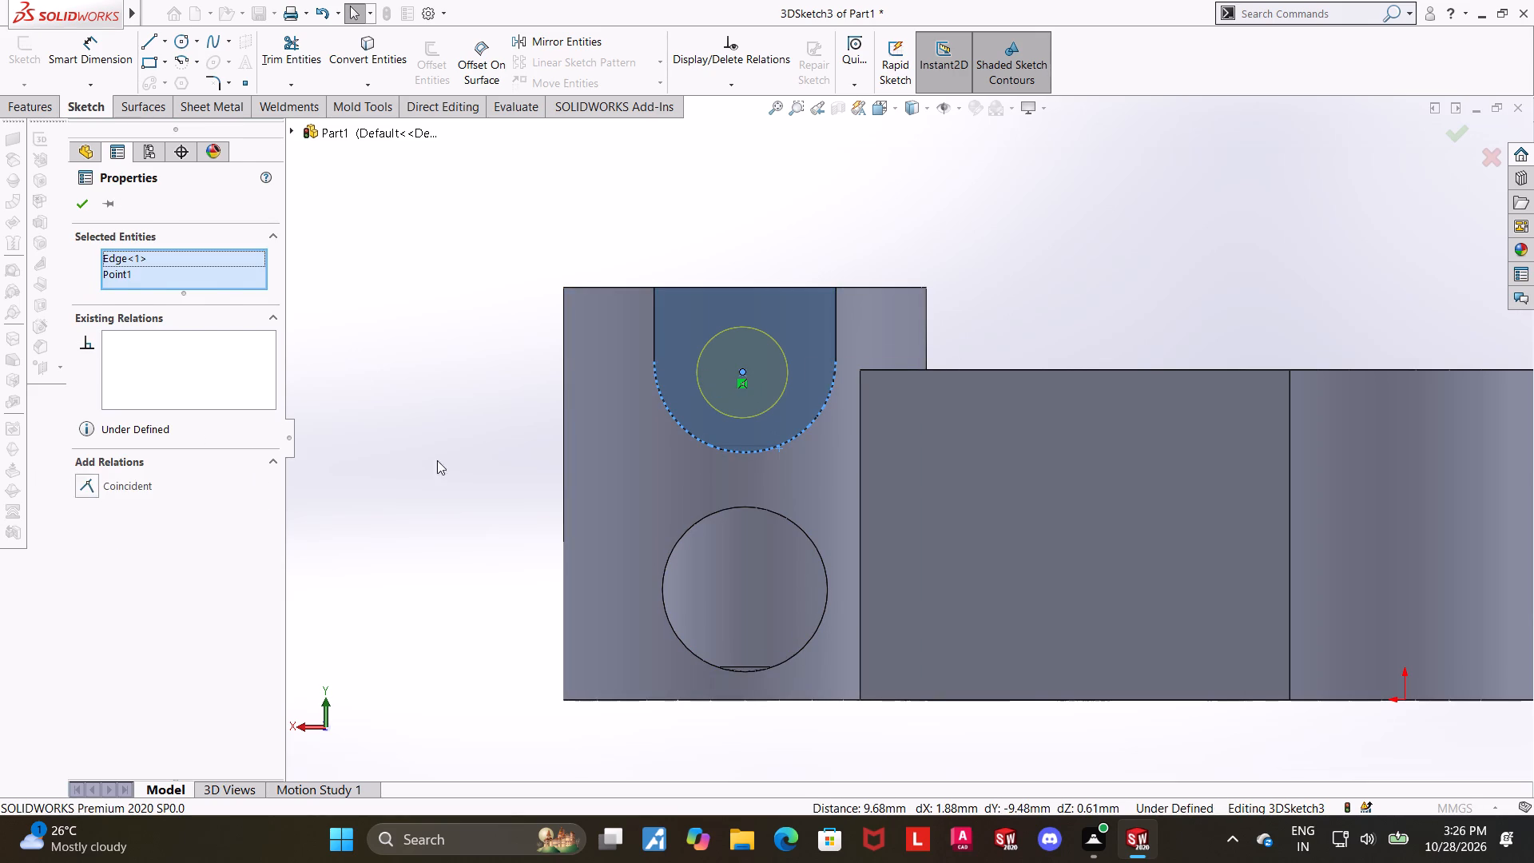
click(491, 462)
Make the hole's centre point concentric with the rounded front edge of the U-shaped pad.
click(740, 368)
middle_drag(643, 428, 661, 465)
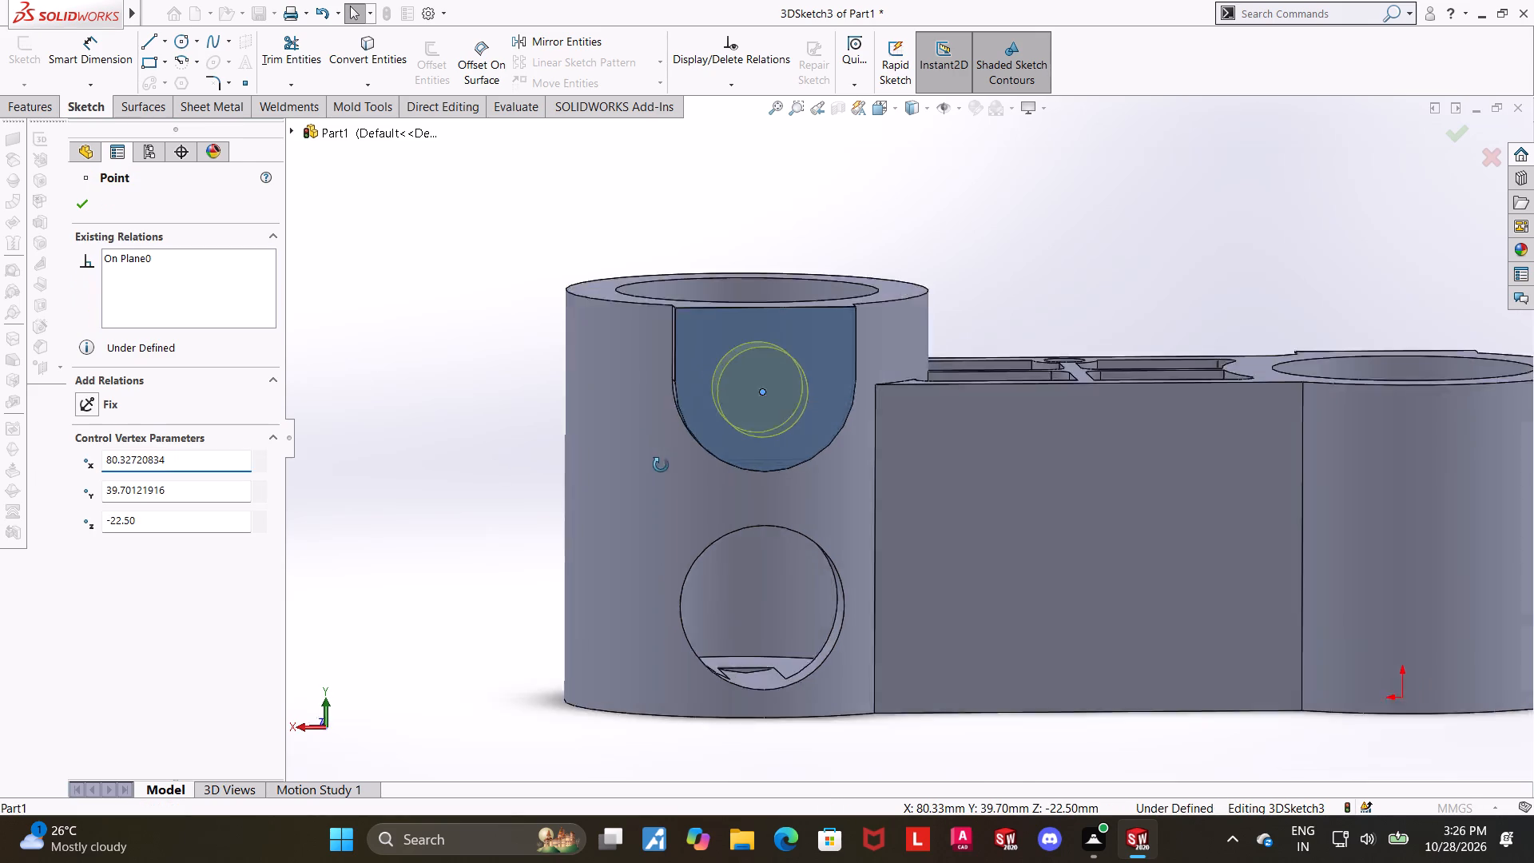
middle_drag(661, 465, 667, 476)
ctrl+click(830, 491)
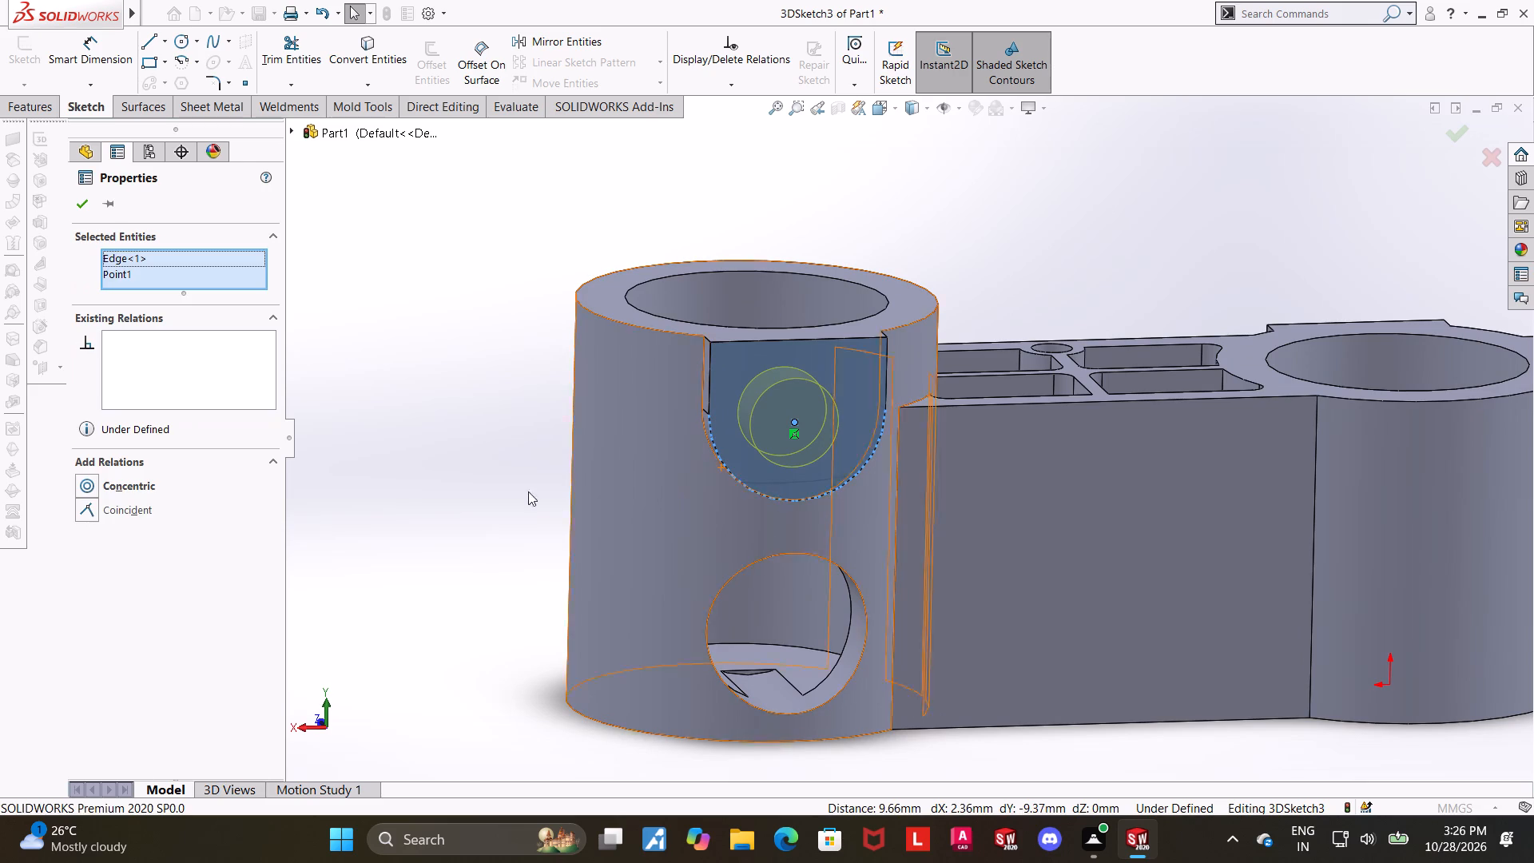
click(93, 480)
click(466, 425)
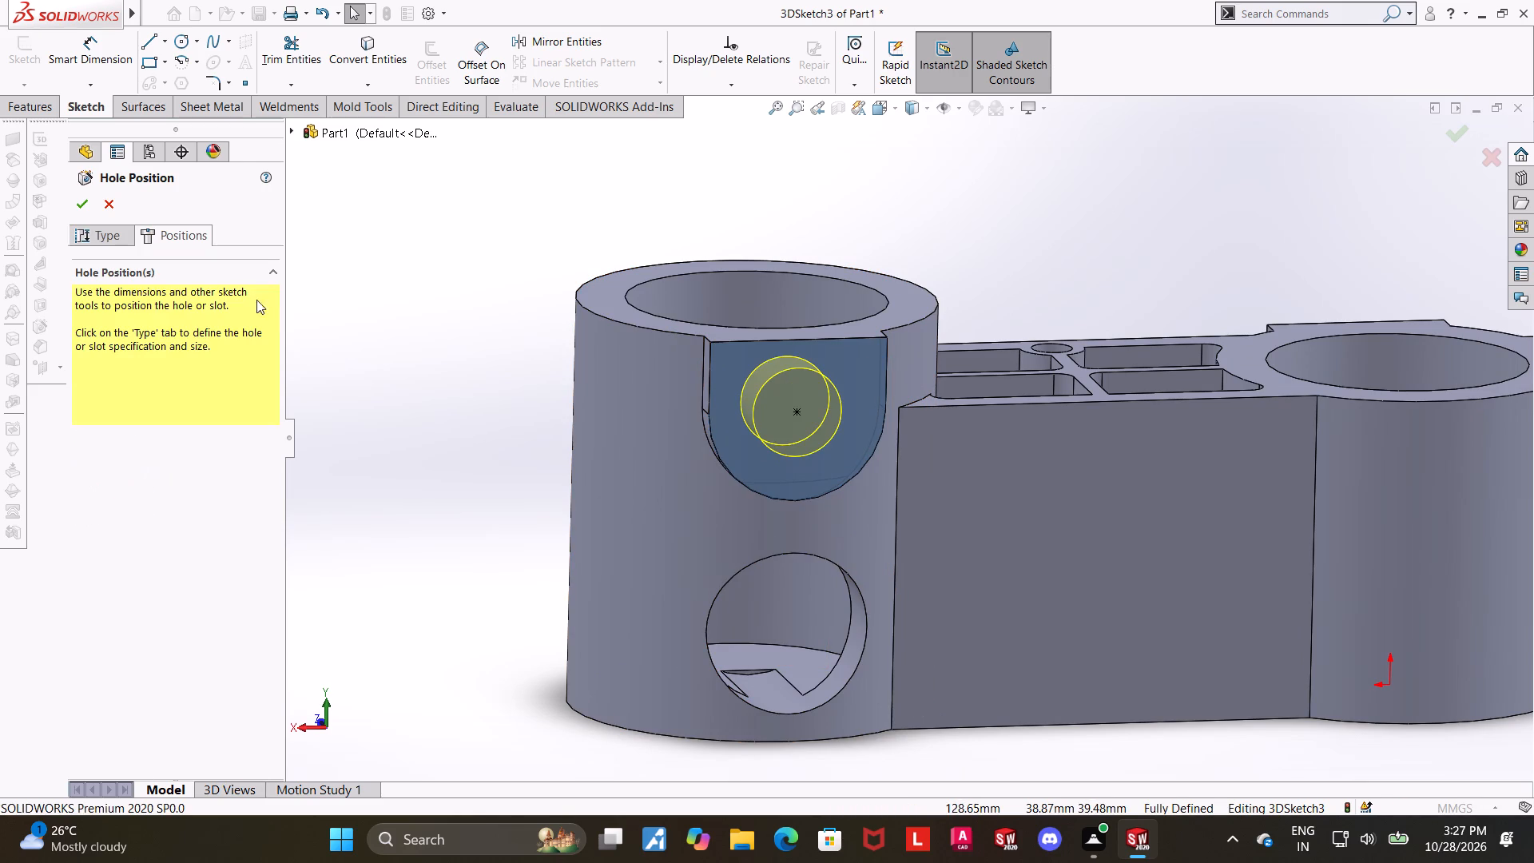
Set the drill size to Ø10.0 and finish the Hole Wizard feature with the Up To Next end condition.
click(93, 236)
drag(277, 470, 275, 528)
click(215, 543)
scroll(189, 589, up, 8)
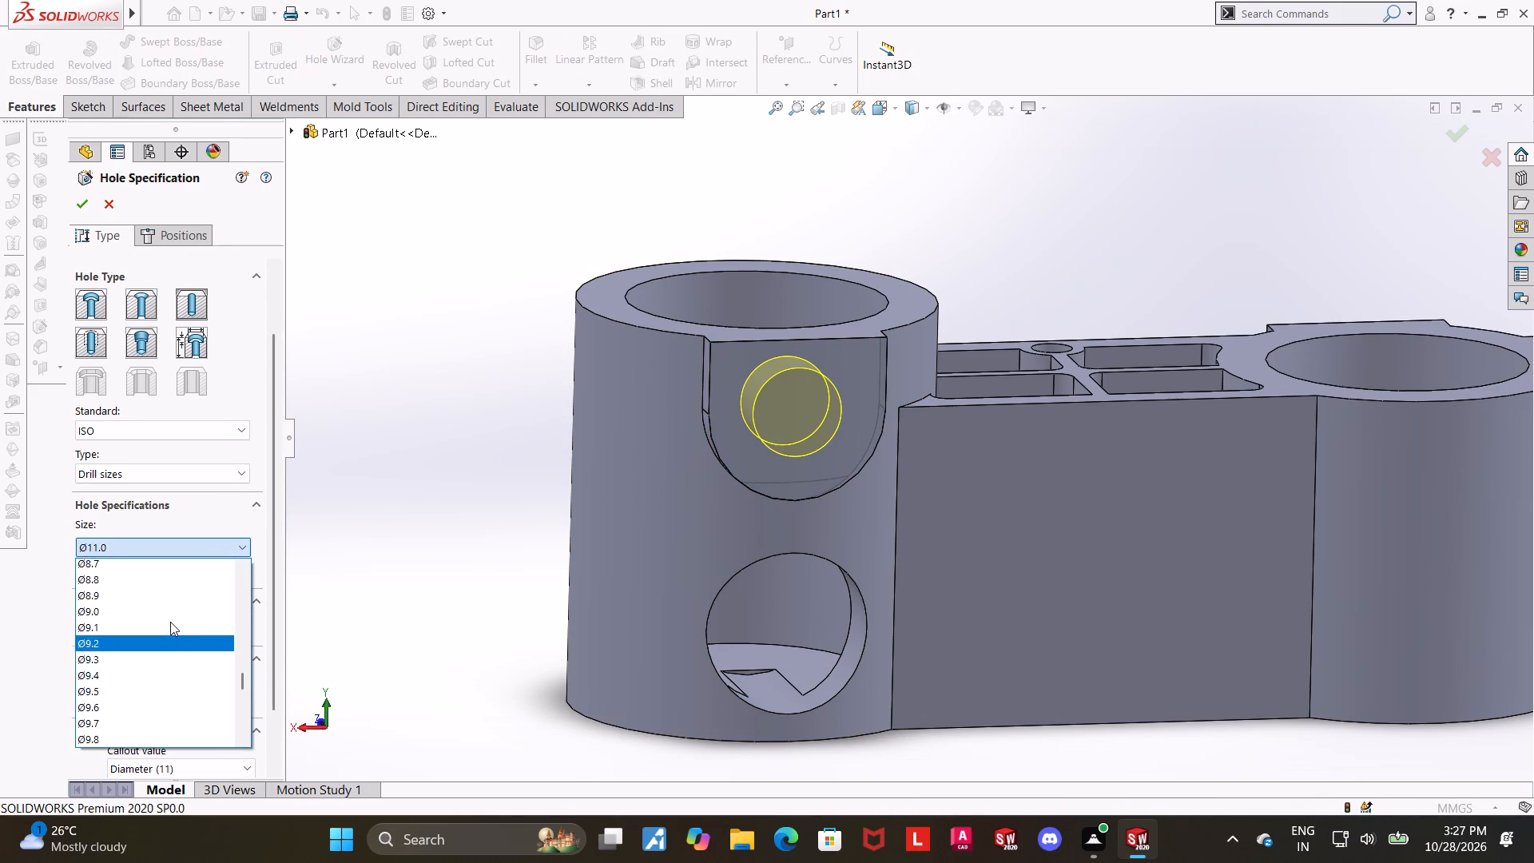
scroll(125, 674, down, 3)
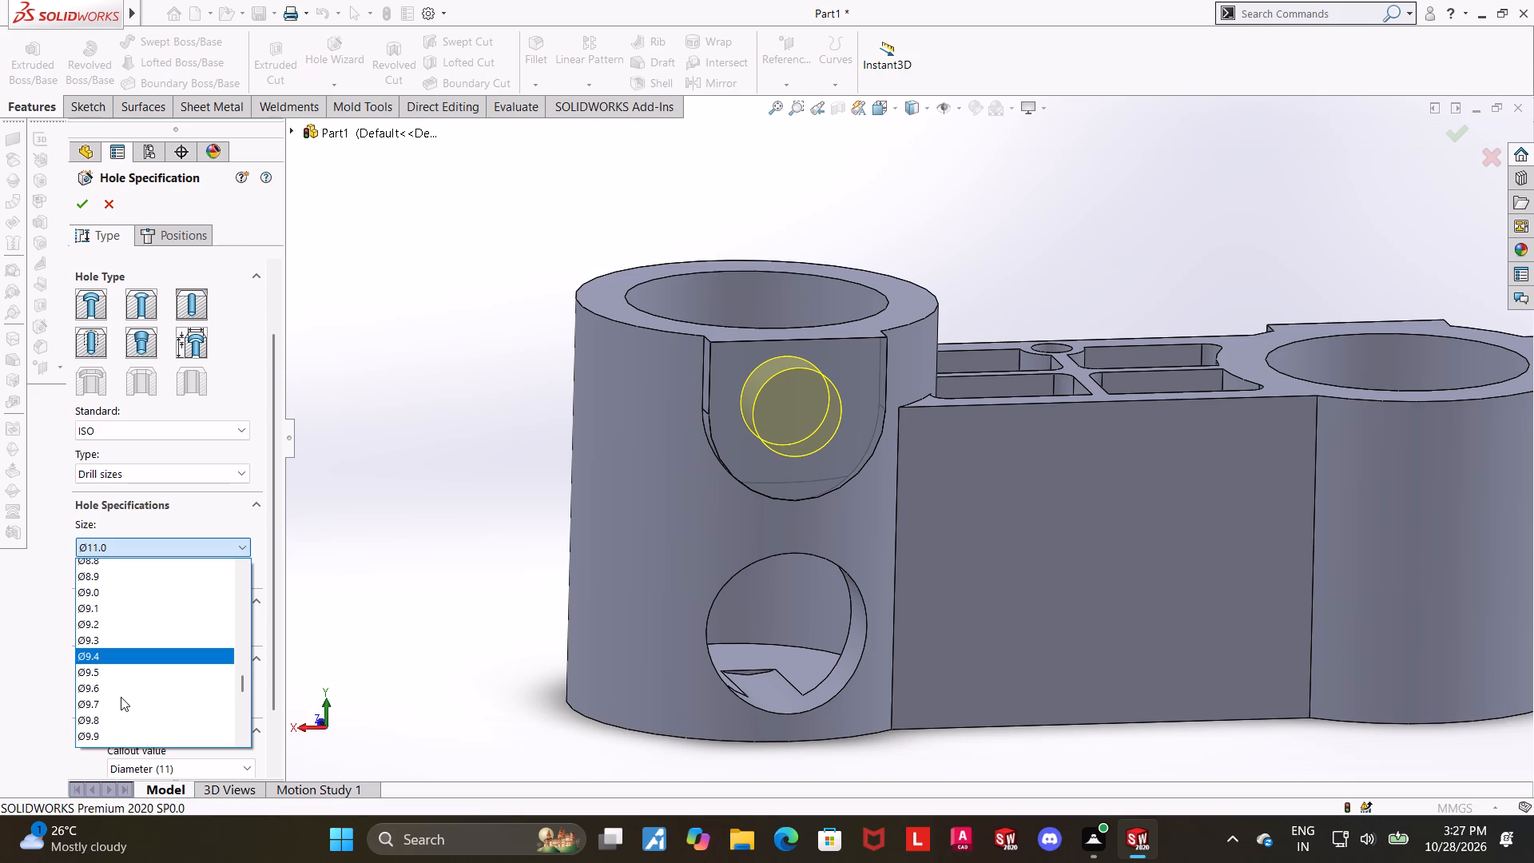
scroll(120, 699, down, 2)
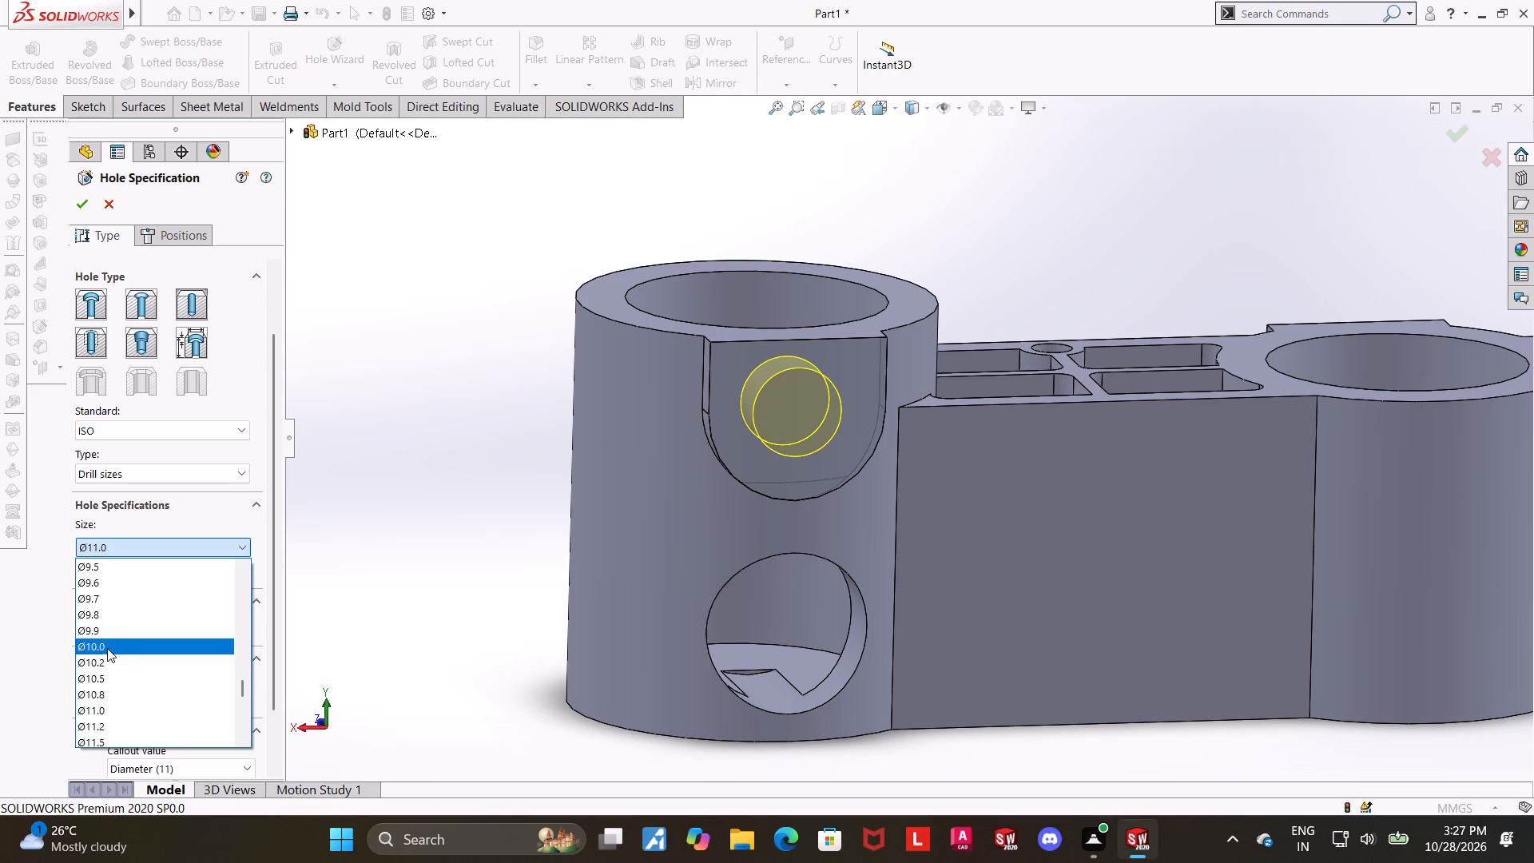
click(107, 648)
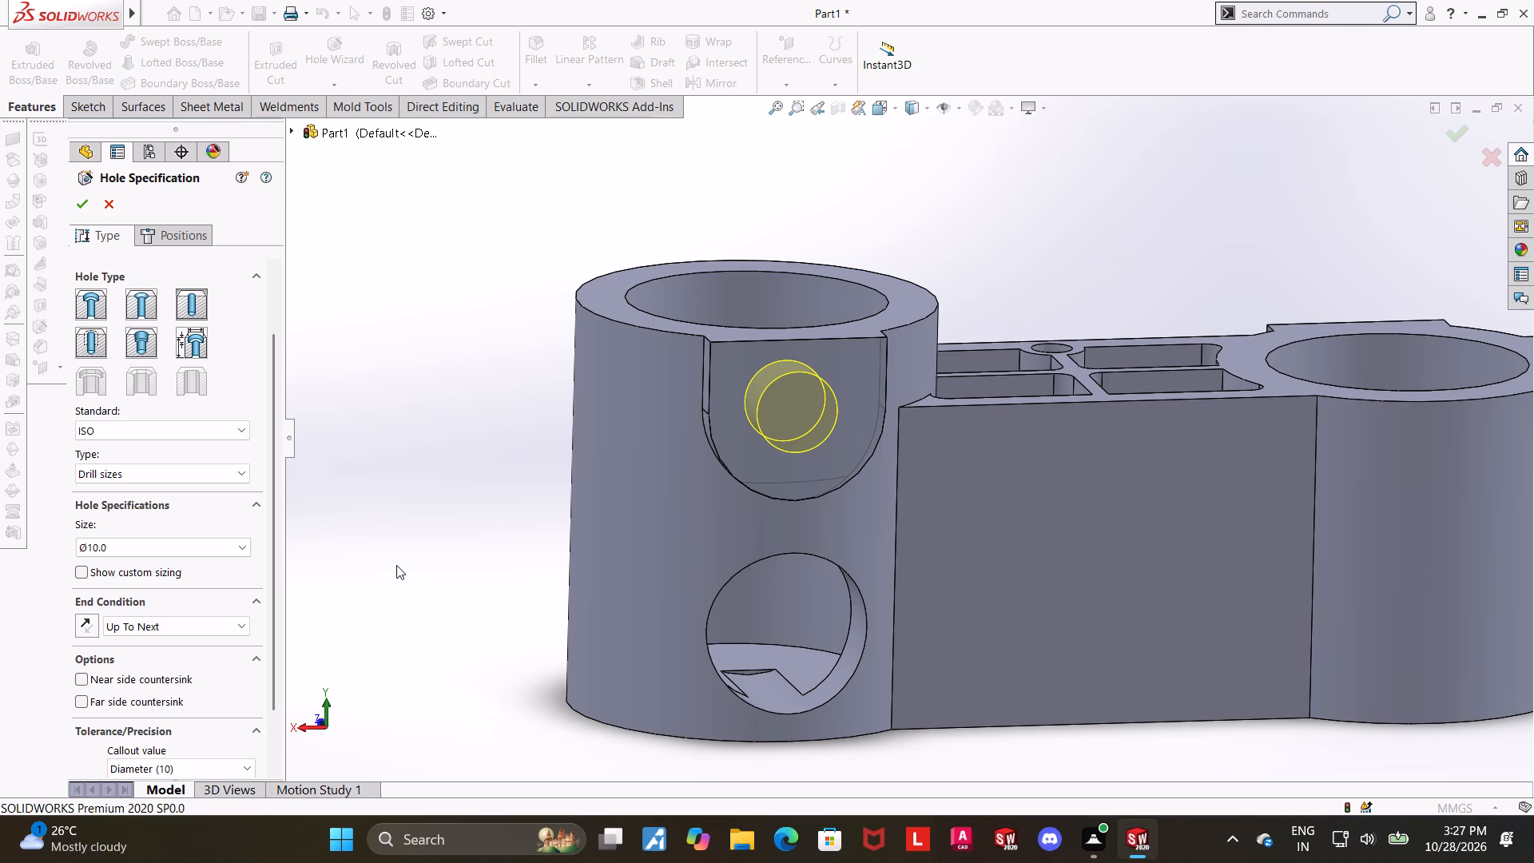
scroll(396, 565, up, 1)
scroll(396, 565, down, 1)
scroll(396, 565, up, 4)
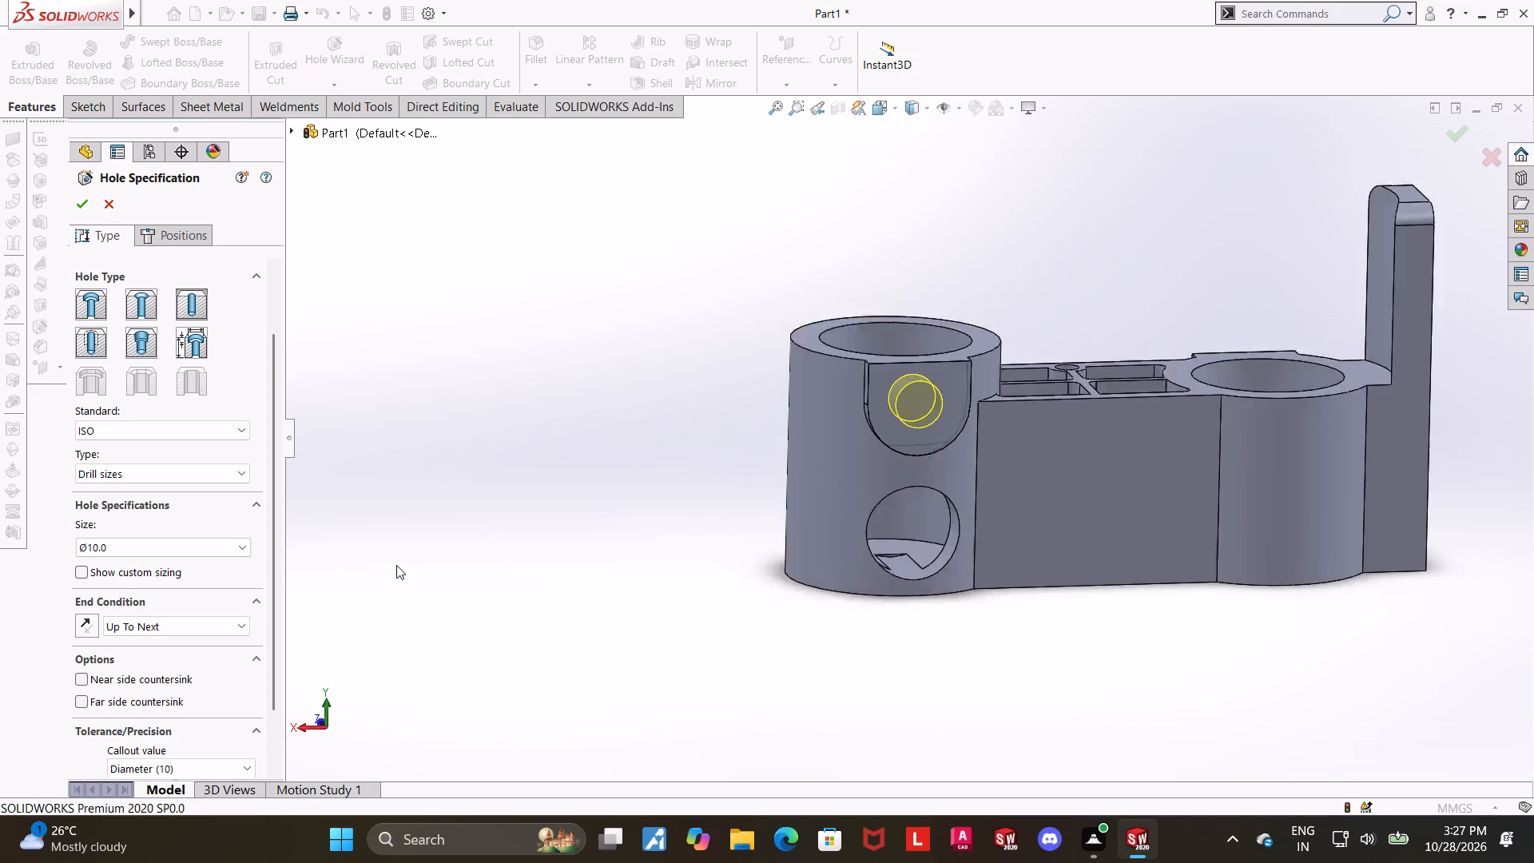
scroll(396, 565, up, 1)
scroll(1075, 401, down, 4)
scroll(841, 431, down, 2)
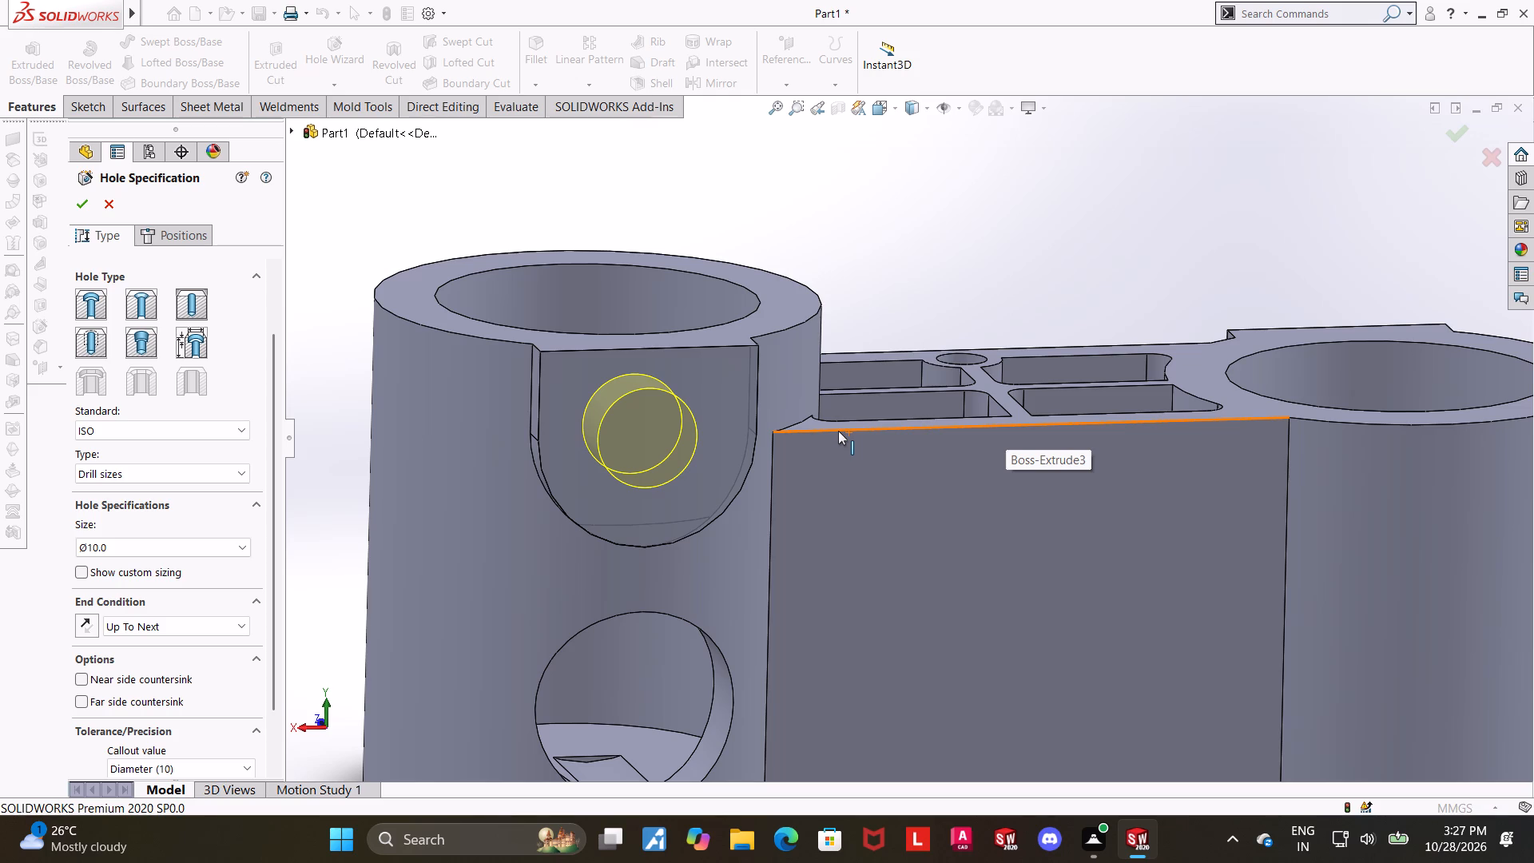
scroll(1031, 475, up, 1)
scroll(792, 435, down, 1)
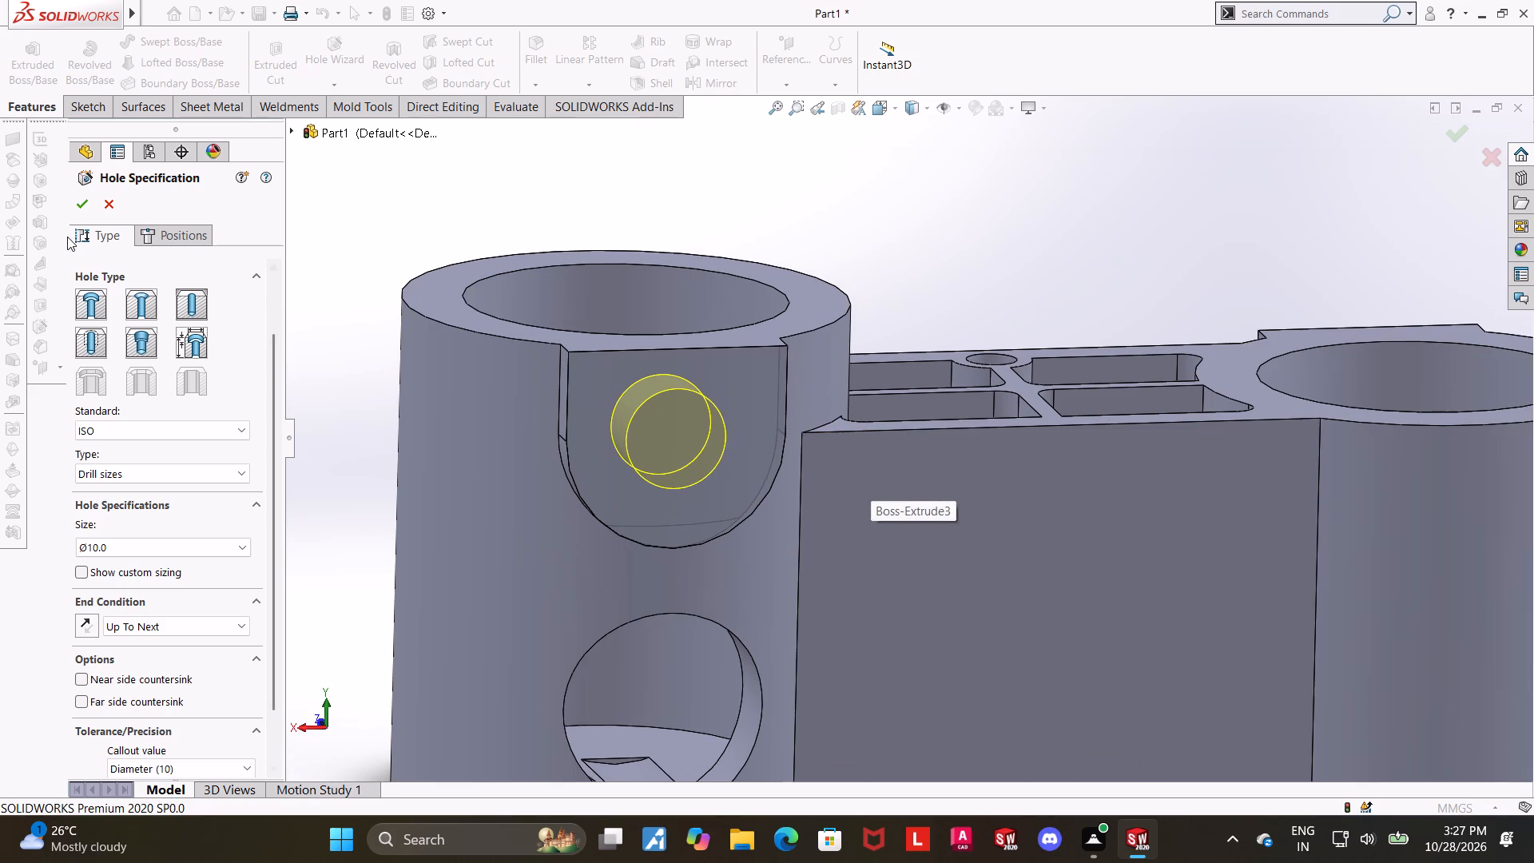
click(86, 208)
click(899, 177)
Examine the drilled hole in the taller boss's U-shaped pad from several angles.
middle_drag(938, 264, 924, 380)
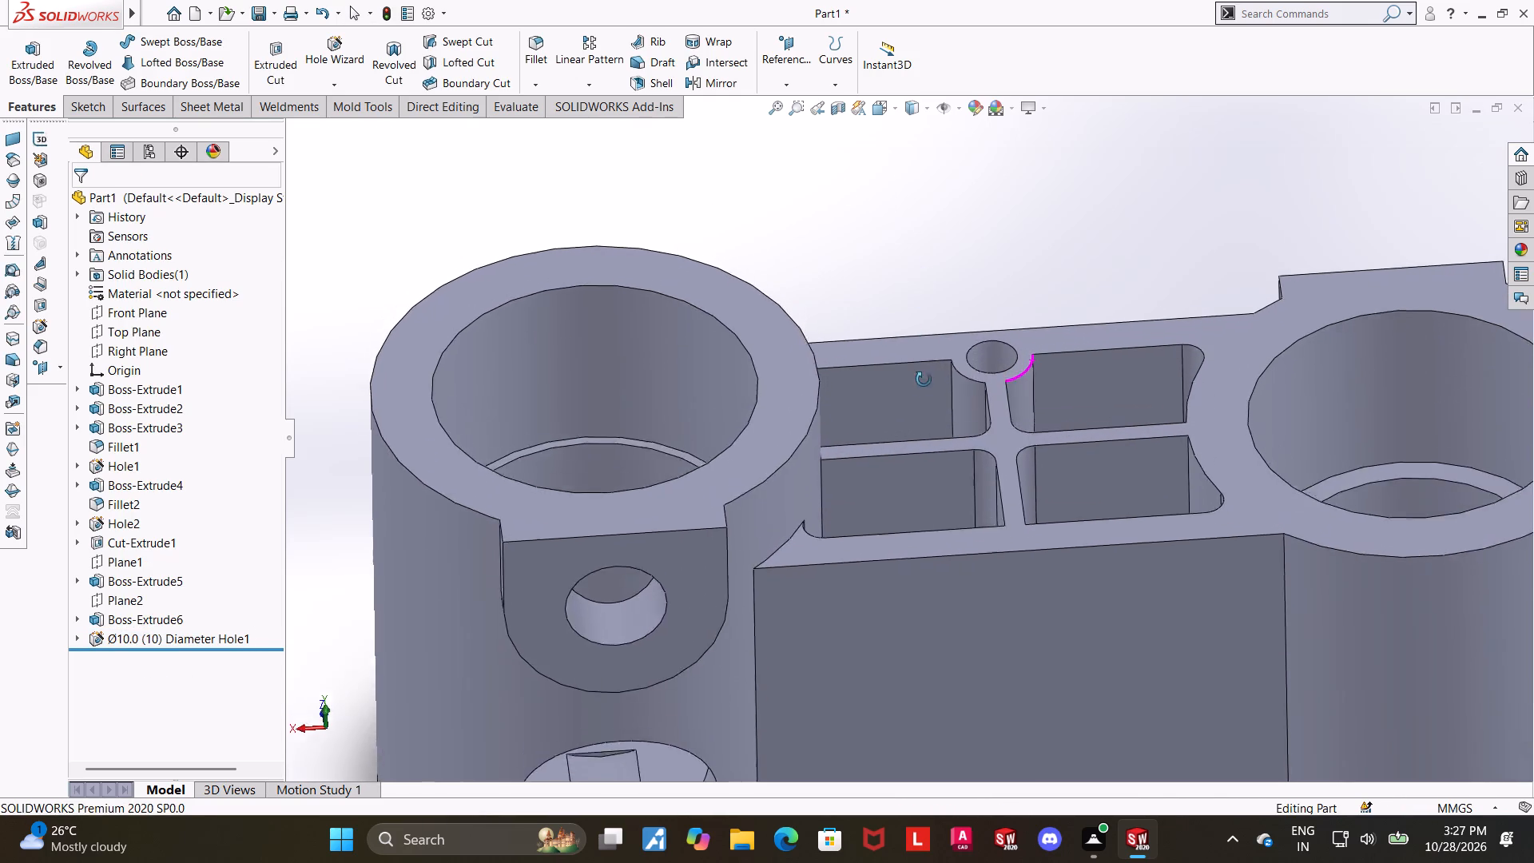
middle_drag(924, 380, 958, 280)
scroll(958, 270, up, 1)
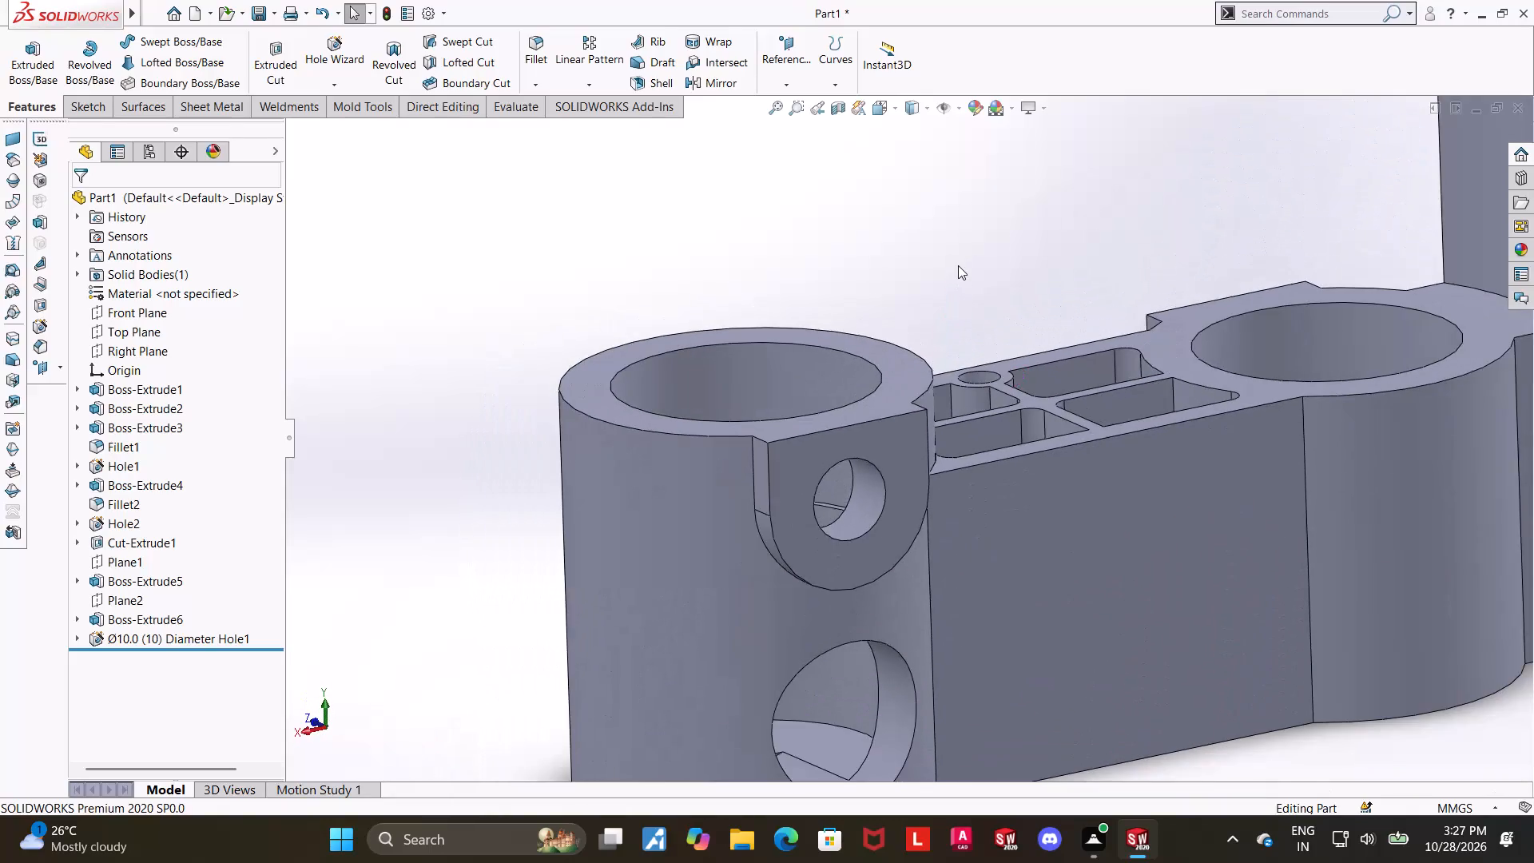
Edit the Ø10.0 Hole Wizard feature's positions and add a second hole on the shorter boss's U-shaped pad.
scroll(1081, 503, up, 3)
middle_drag(1111, 567, 1448, 524)
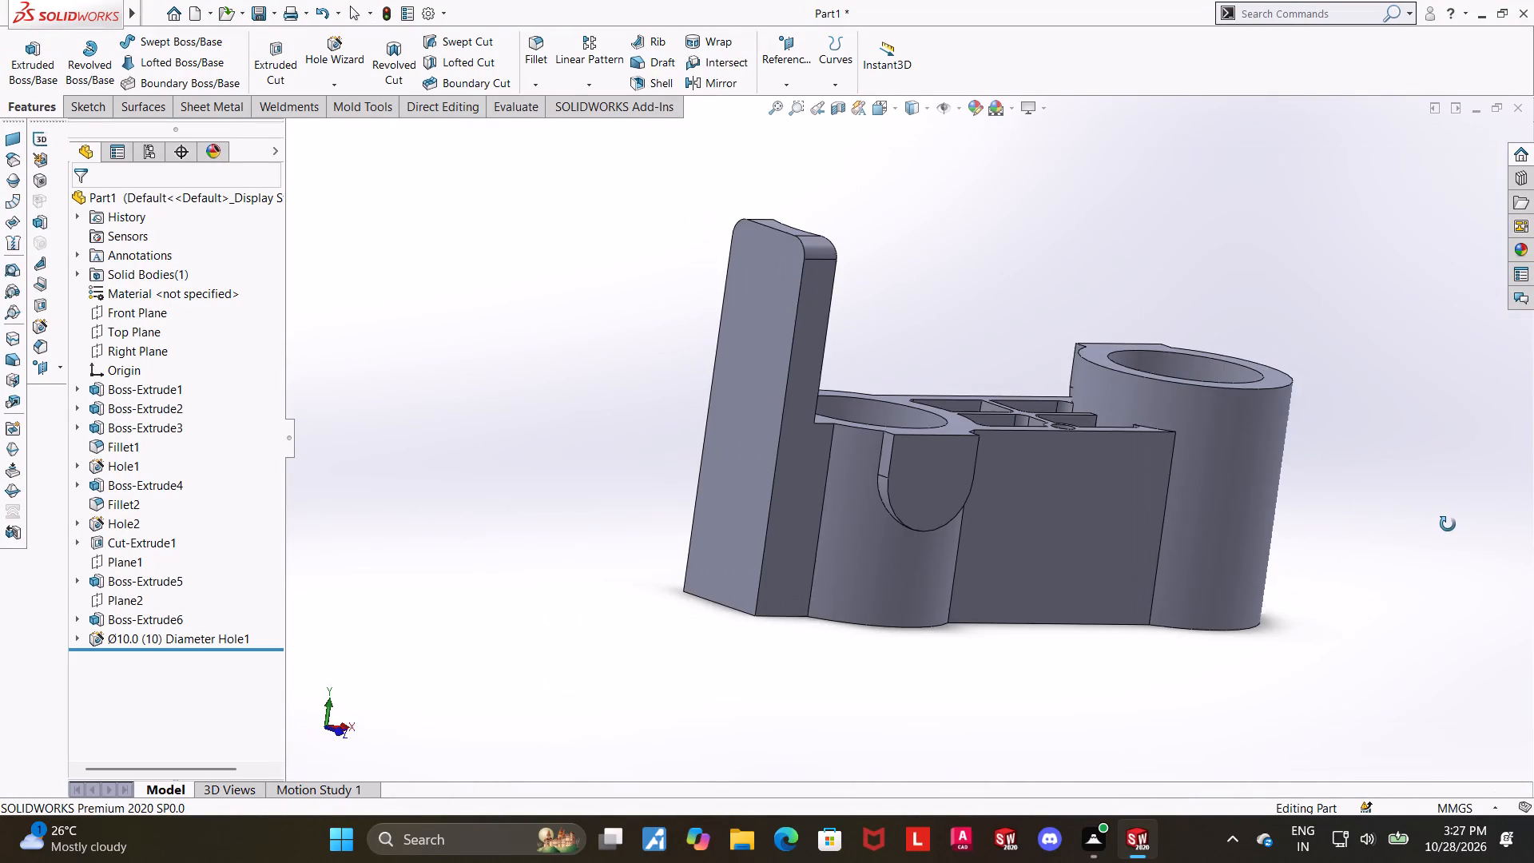
middle_drag(1448, 524, 1446, 522)
middle_drag(1307, 518, 1217, 527)
click(125, 633)
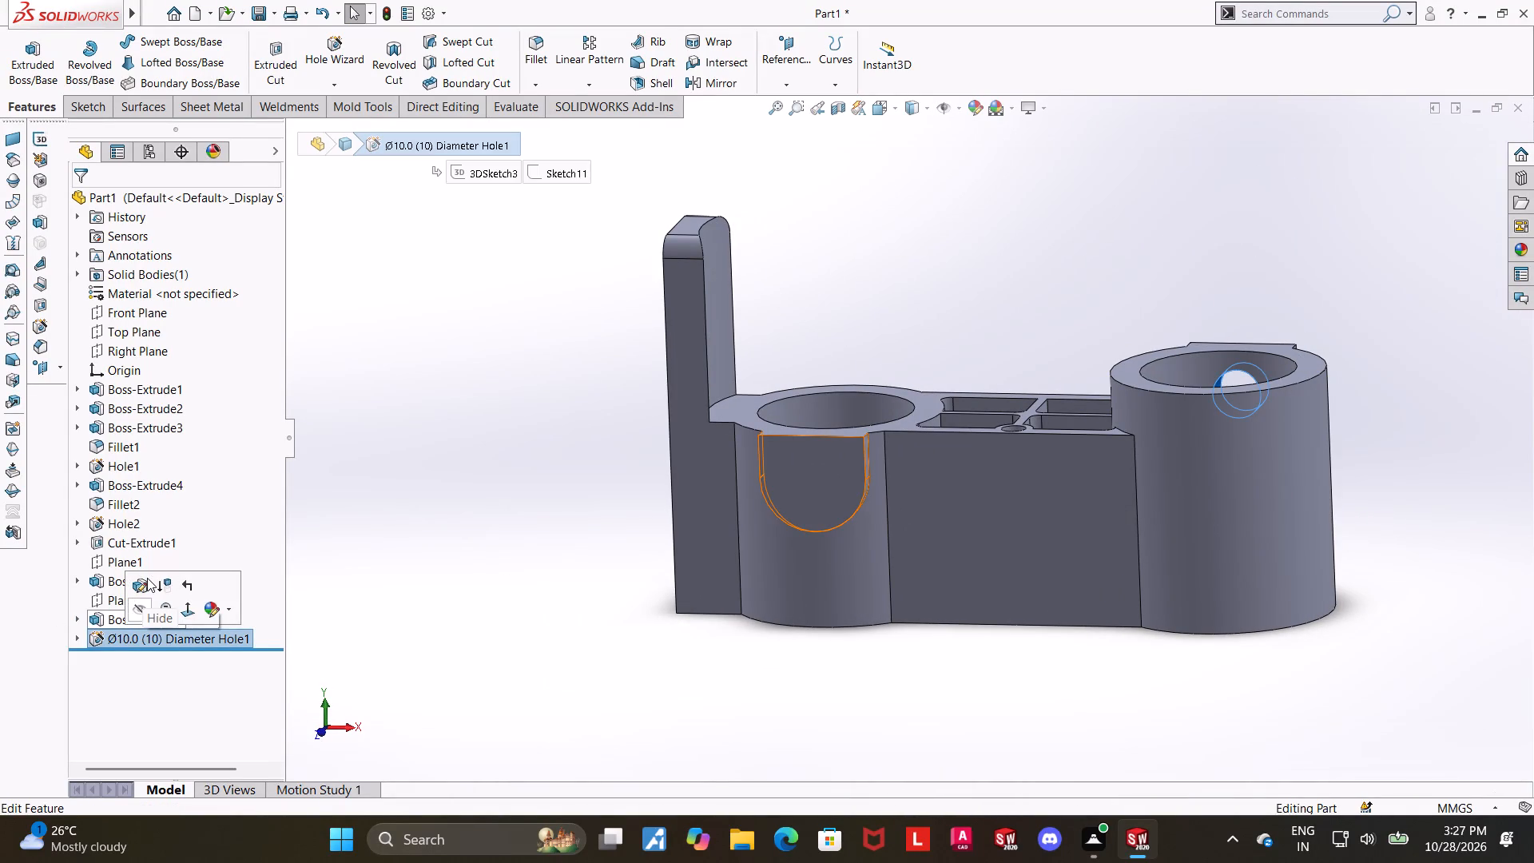
click(147, 576)
click(142, 235)
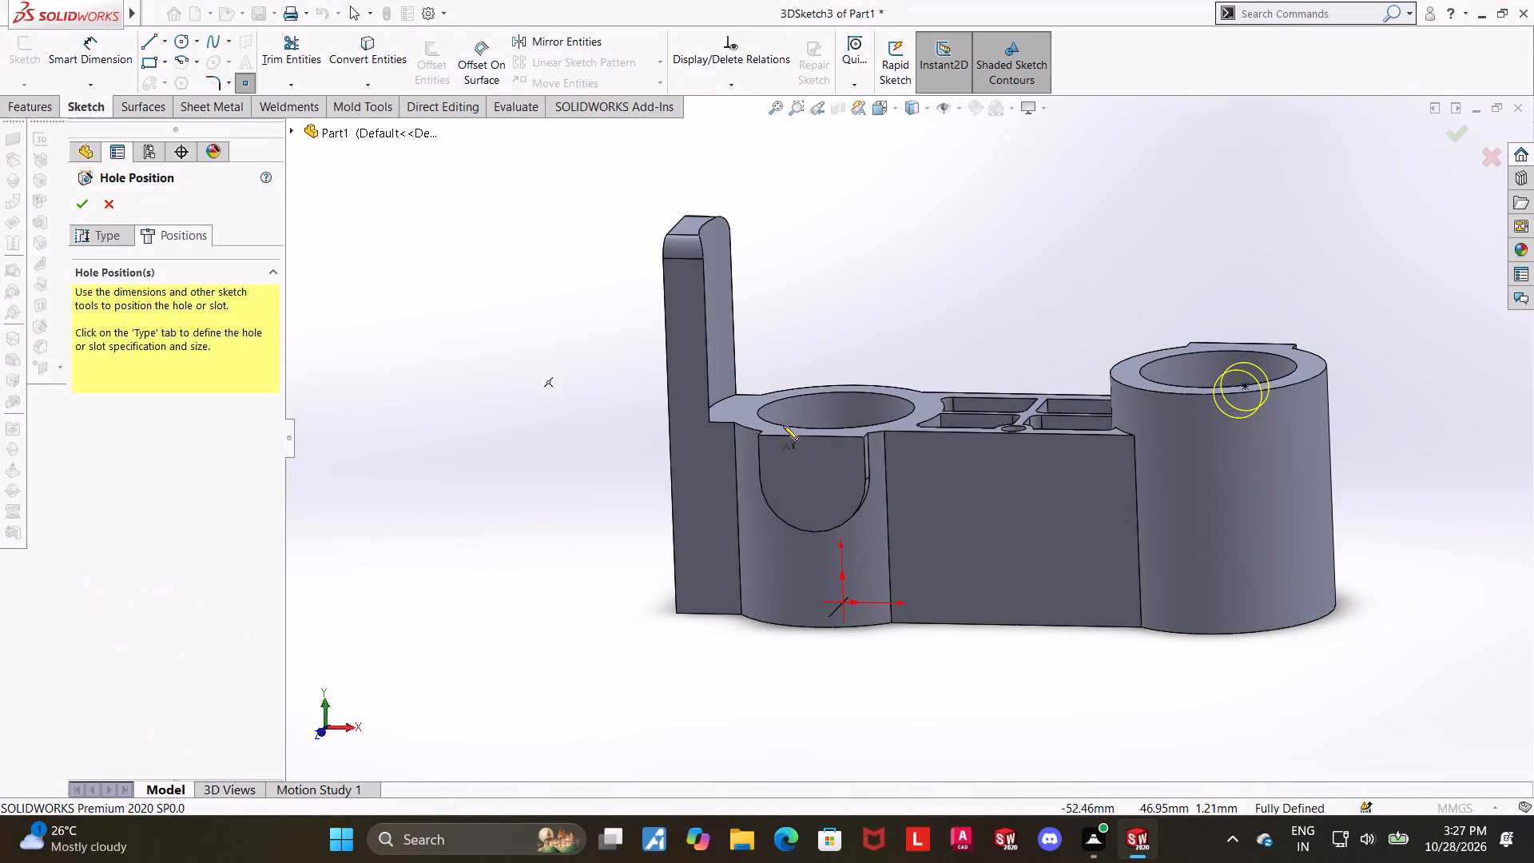
click(810, 488)
key(Escape)
Make the second hole's centre point concentric with the rounded edge of the shorter boss's pad and finish the hole feature.
middle_drag(865, 656, 866, 656)
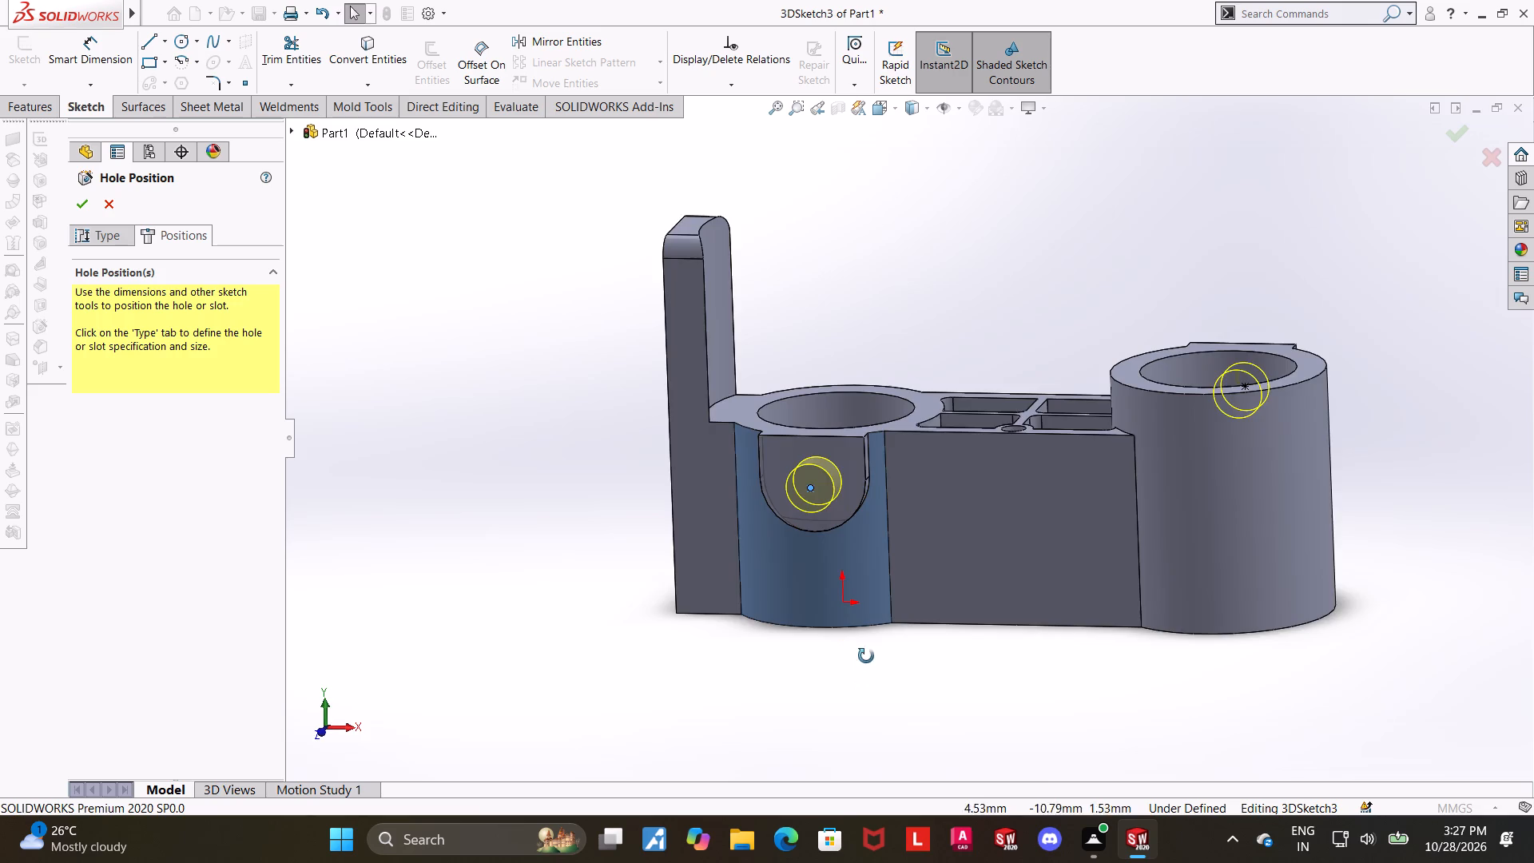
scroll(867, 655, up, 1)
middle_drag(866, 656, 884, 646)
scroll(877, 452, down, 3)
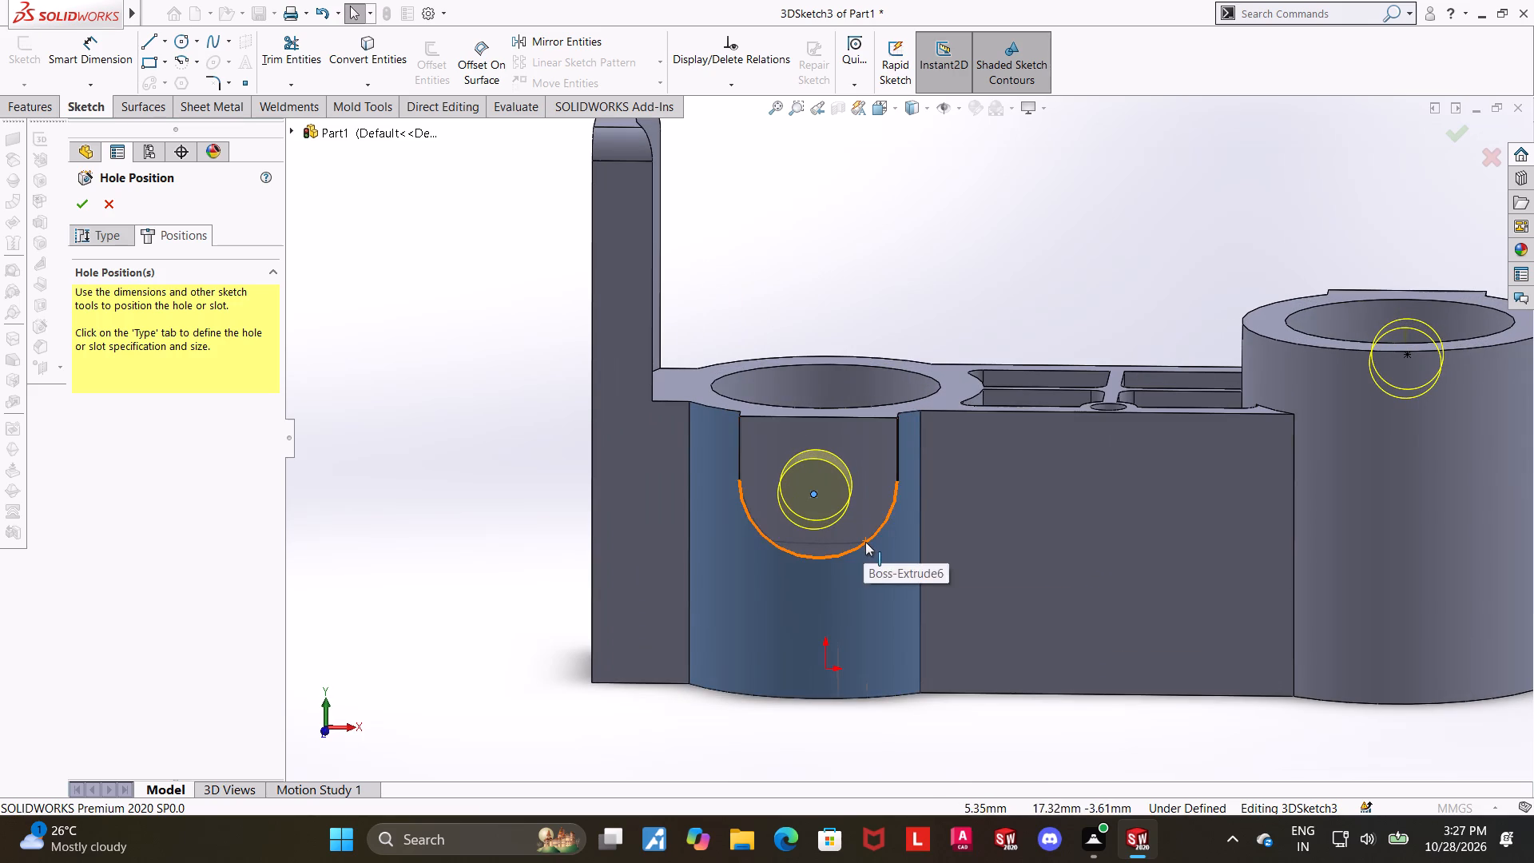
click(865, 542)
ctrl+click(813, 495)
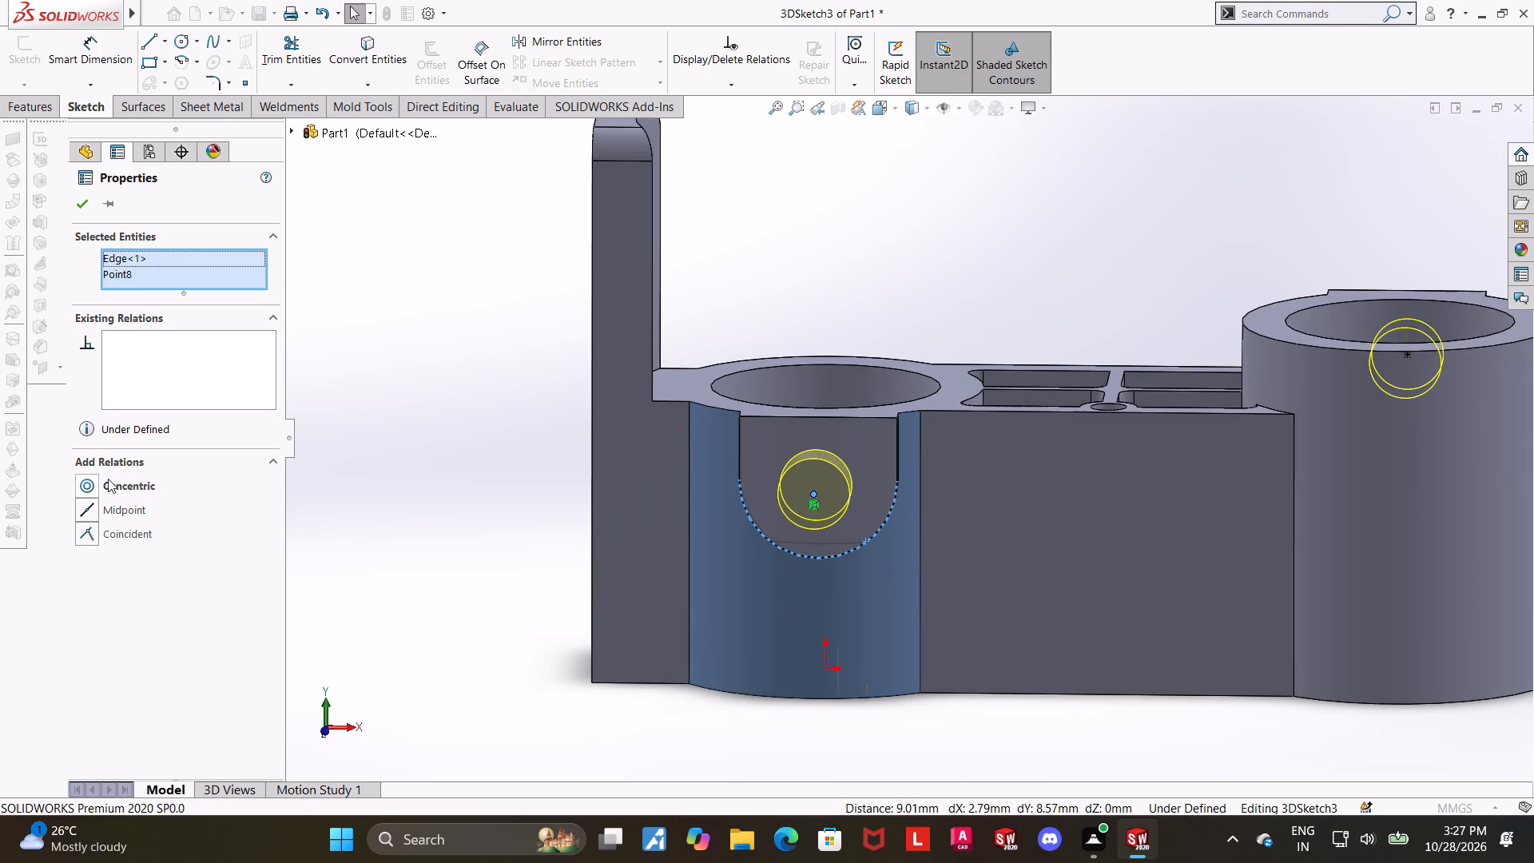
click(90, 476)
click(81, 213)
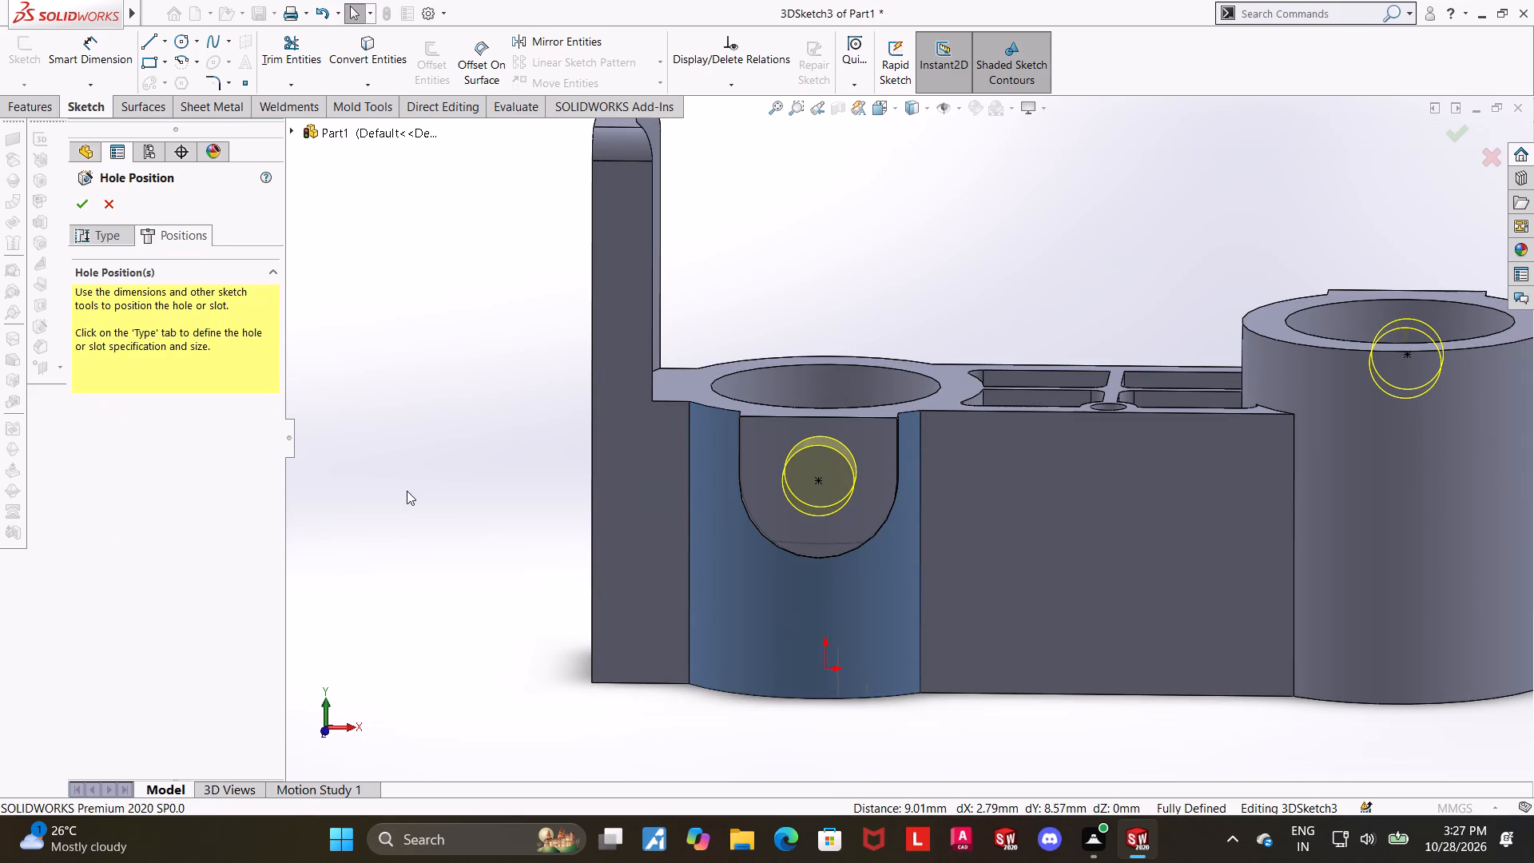
click(407, 495)
click(77, 209)
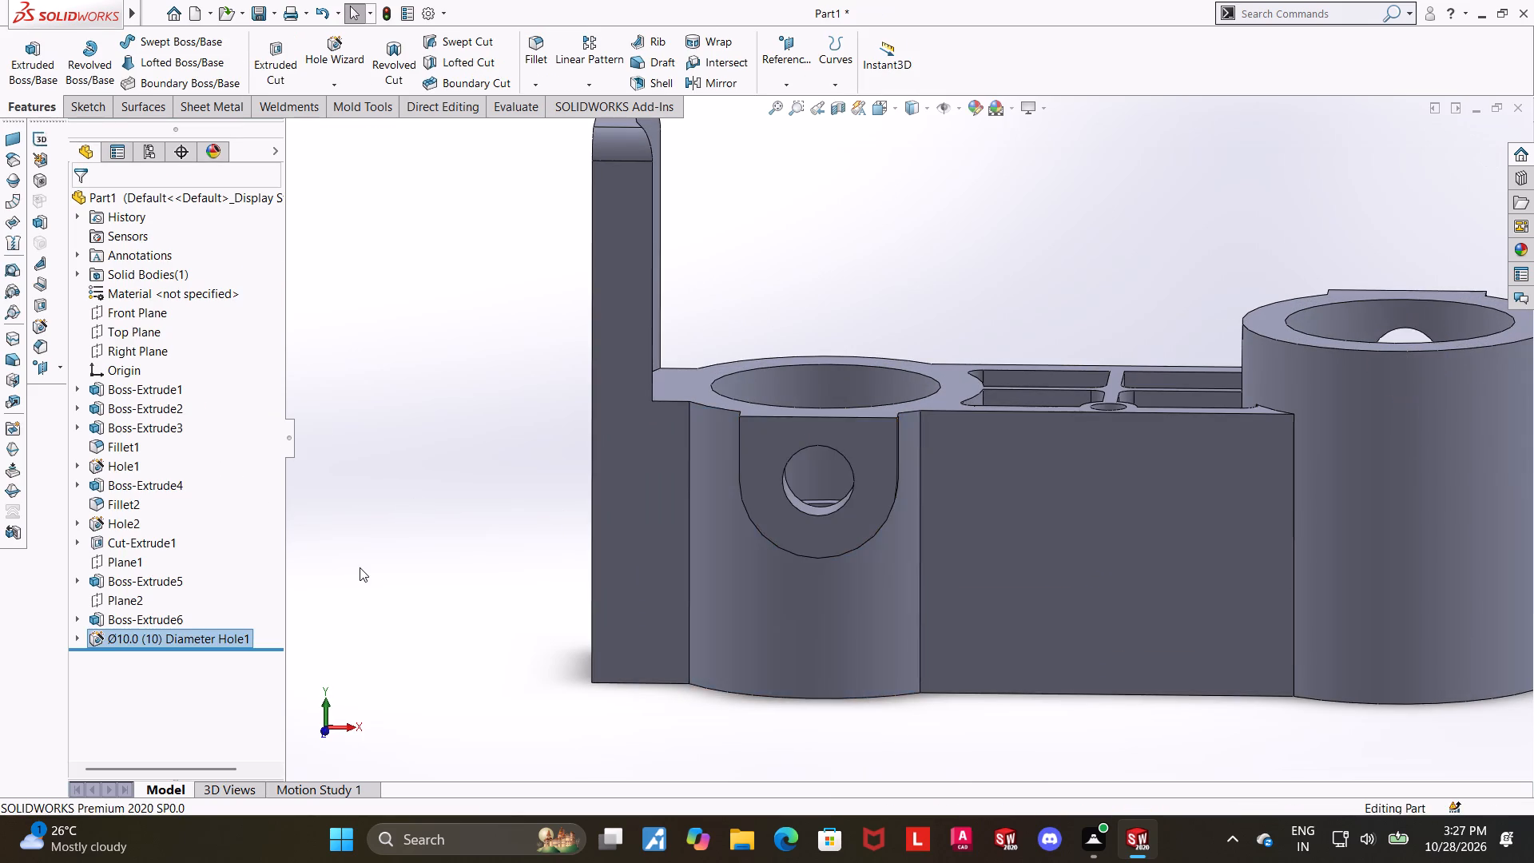
click(360, 567)
Examine the drilled pads on both bosses in an isometric view and from other angles.
middle_drag(527, 535, 427, 618)
scroll(419, 621, up, 3)
scroll(1180, 447, down, 2)
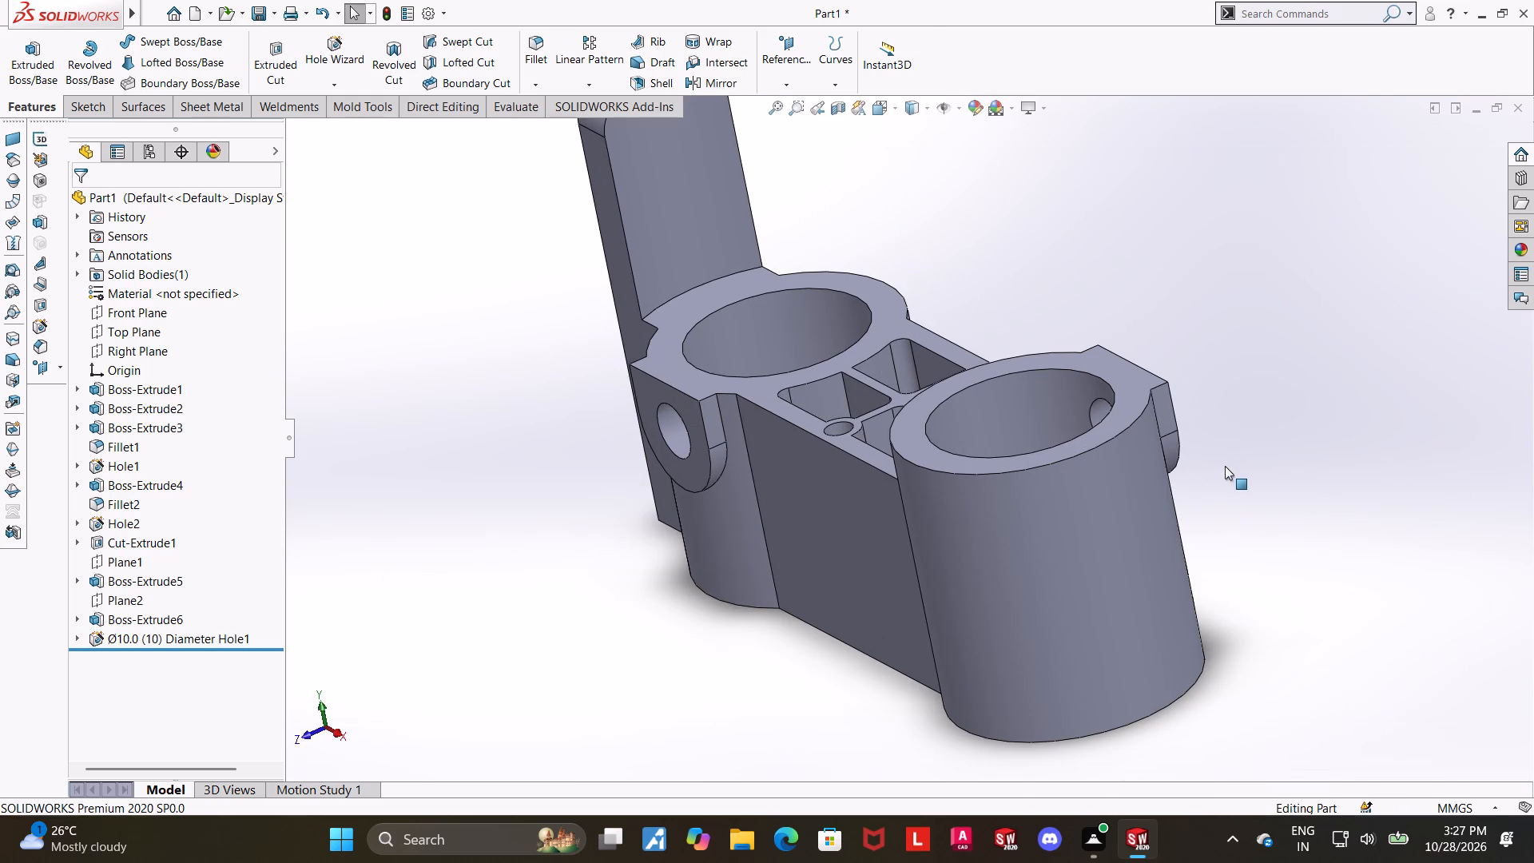
key(ctrl+7)
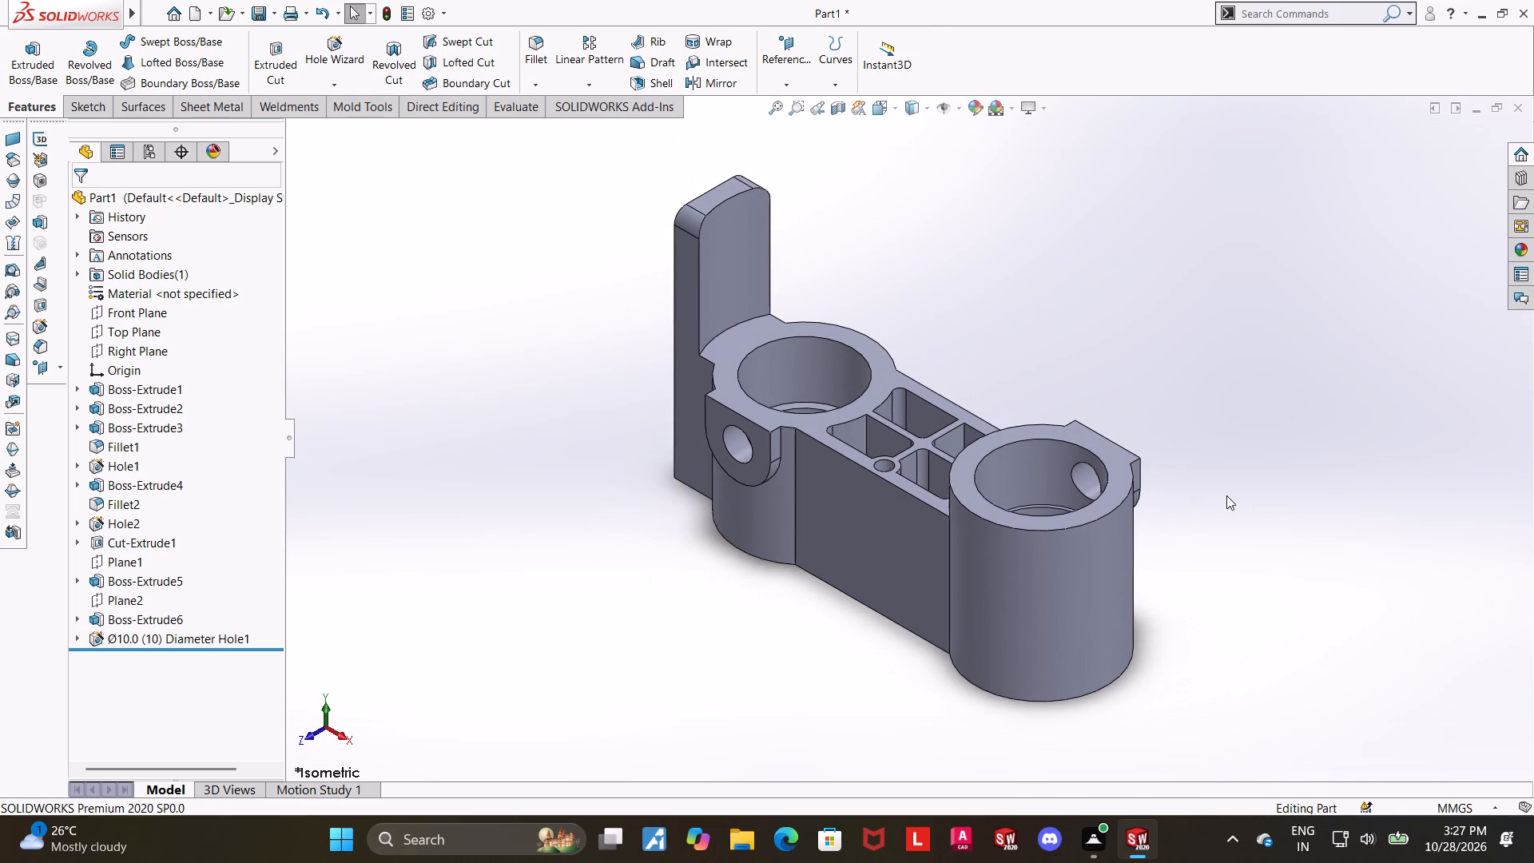
scroll(1226, 495, down, 1)
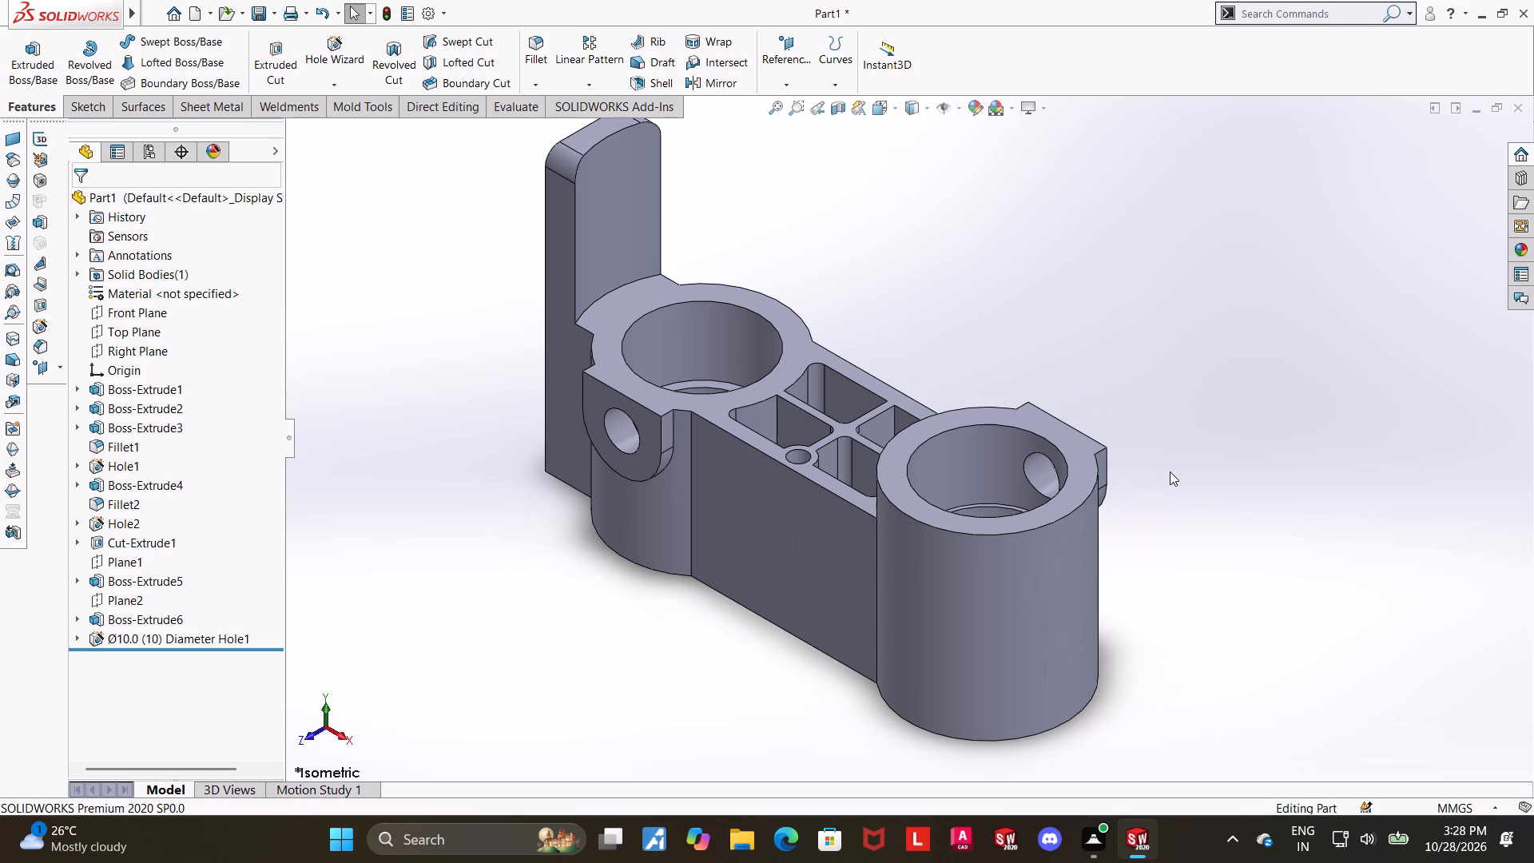
scroll(1170, 471, up, 2)
scroll(1170, 471, down, 1)
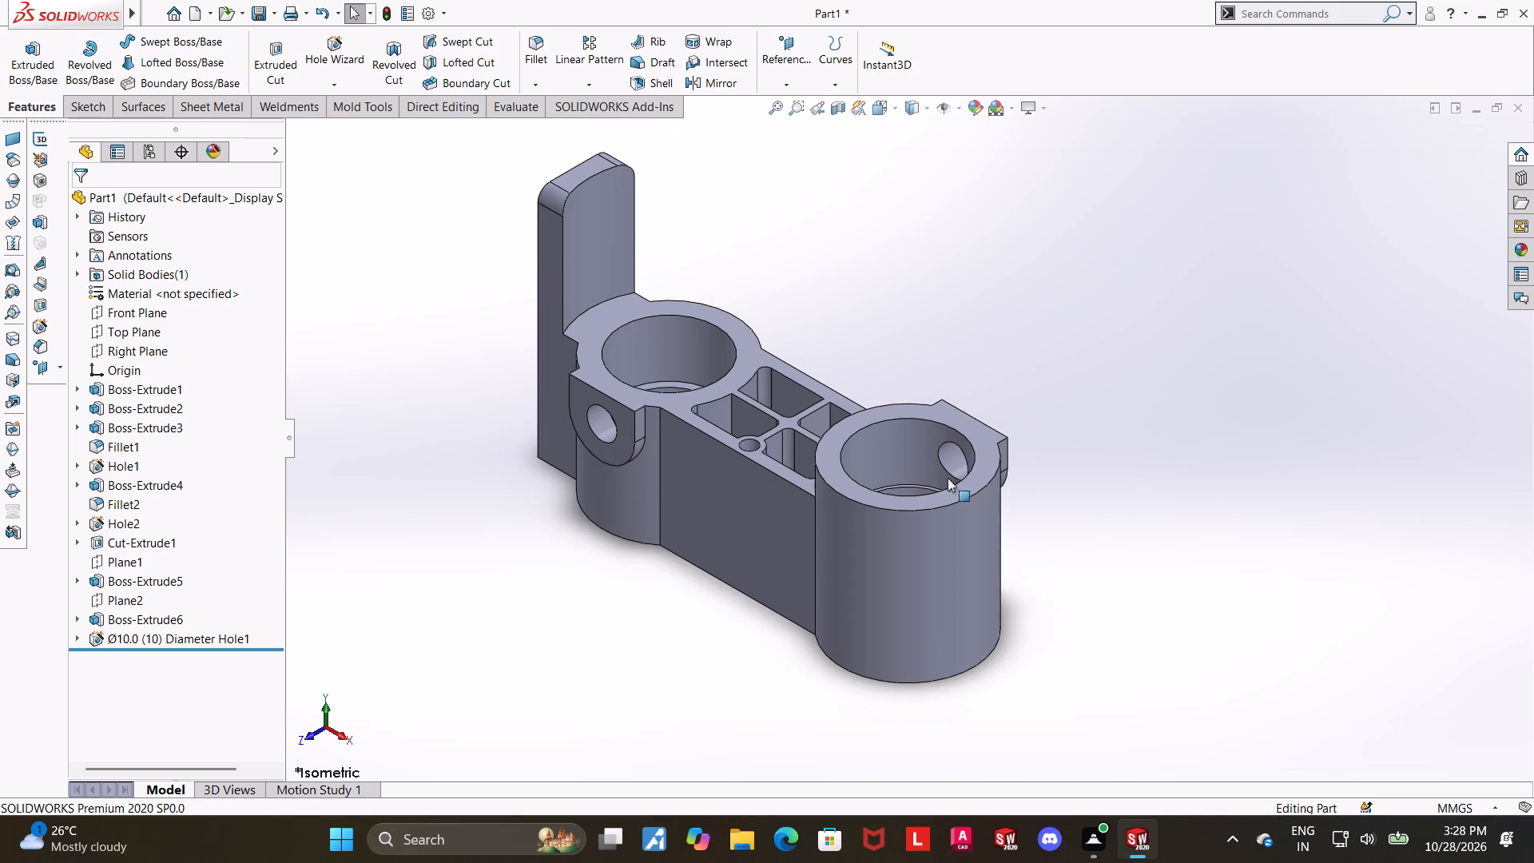
middle_drag(898, 472, 996, 423)
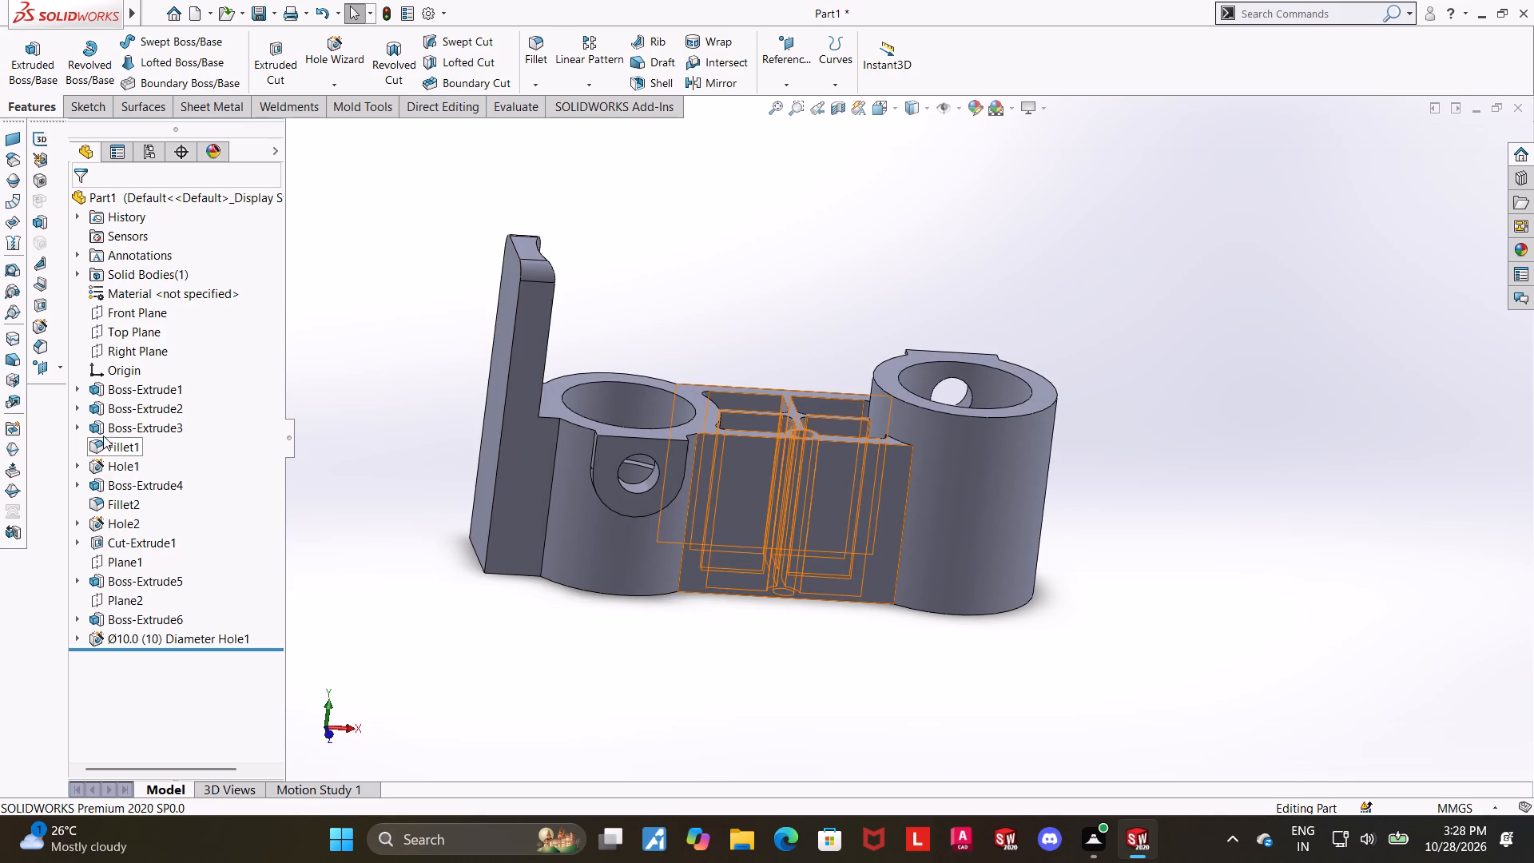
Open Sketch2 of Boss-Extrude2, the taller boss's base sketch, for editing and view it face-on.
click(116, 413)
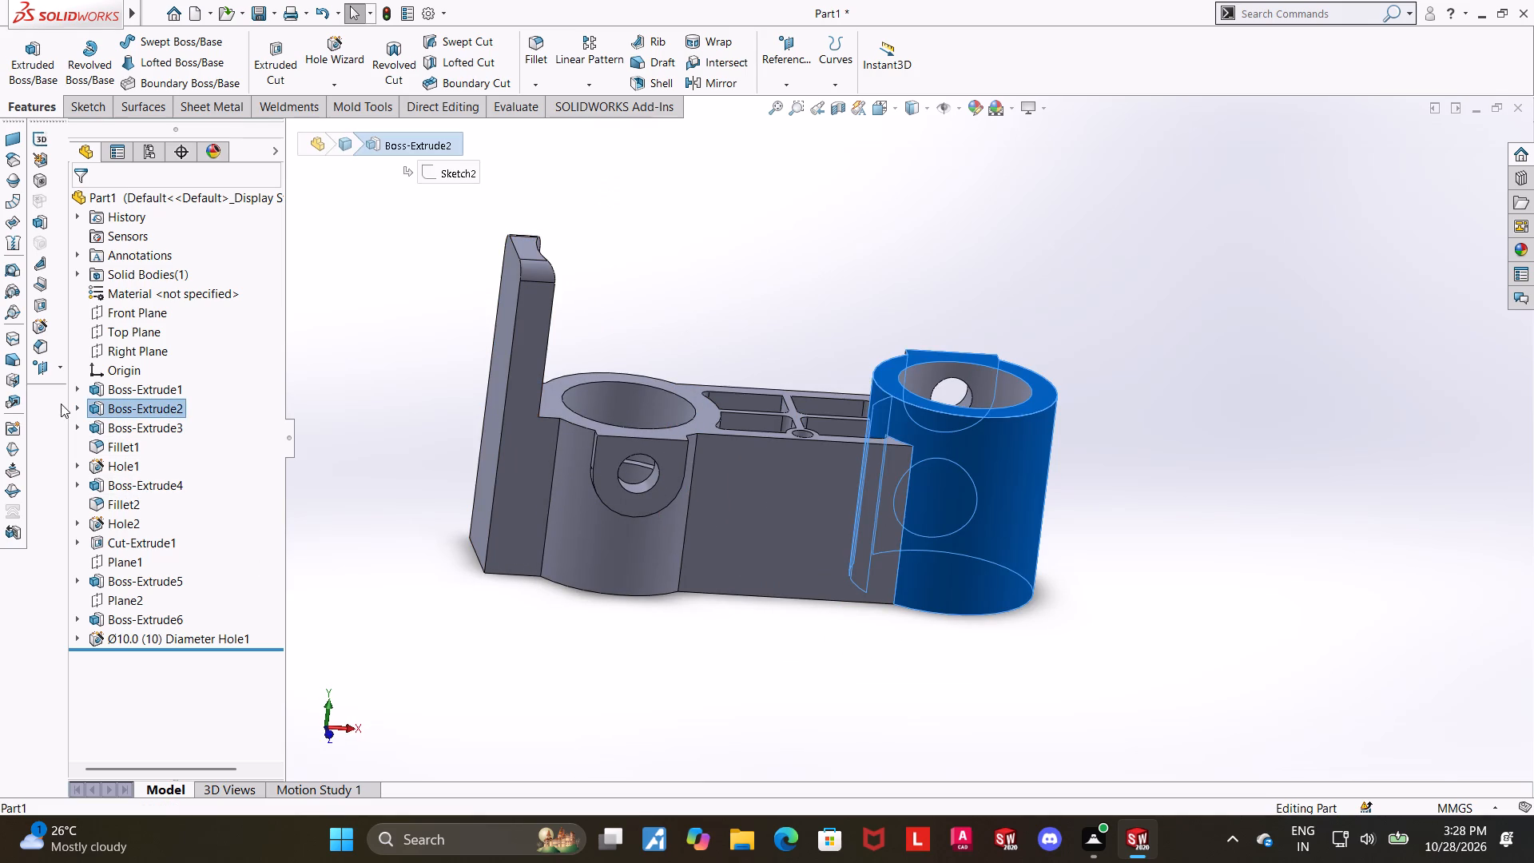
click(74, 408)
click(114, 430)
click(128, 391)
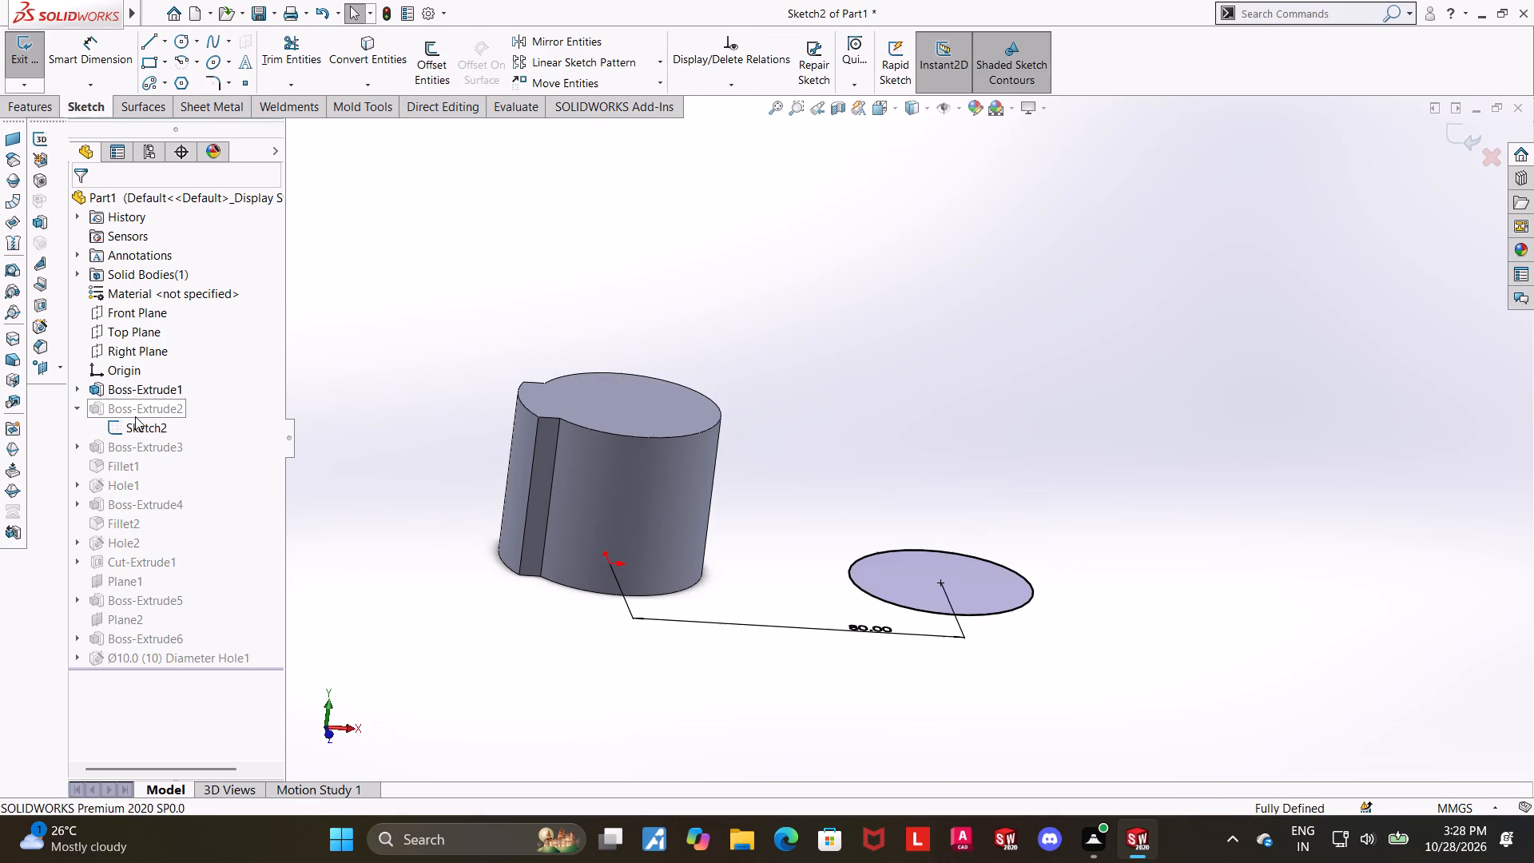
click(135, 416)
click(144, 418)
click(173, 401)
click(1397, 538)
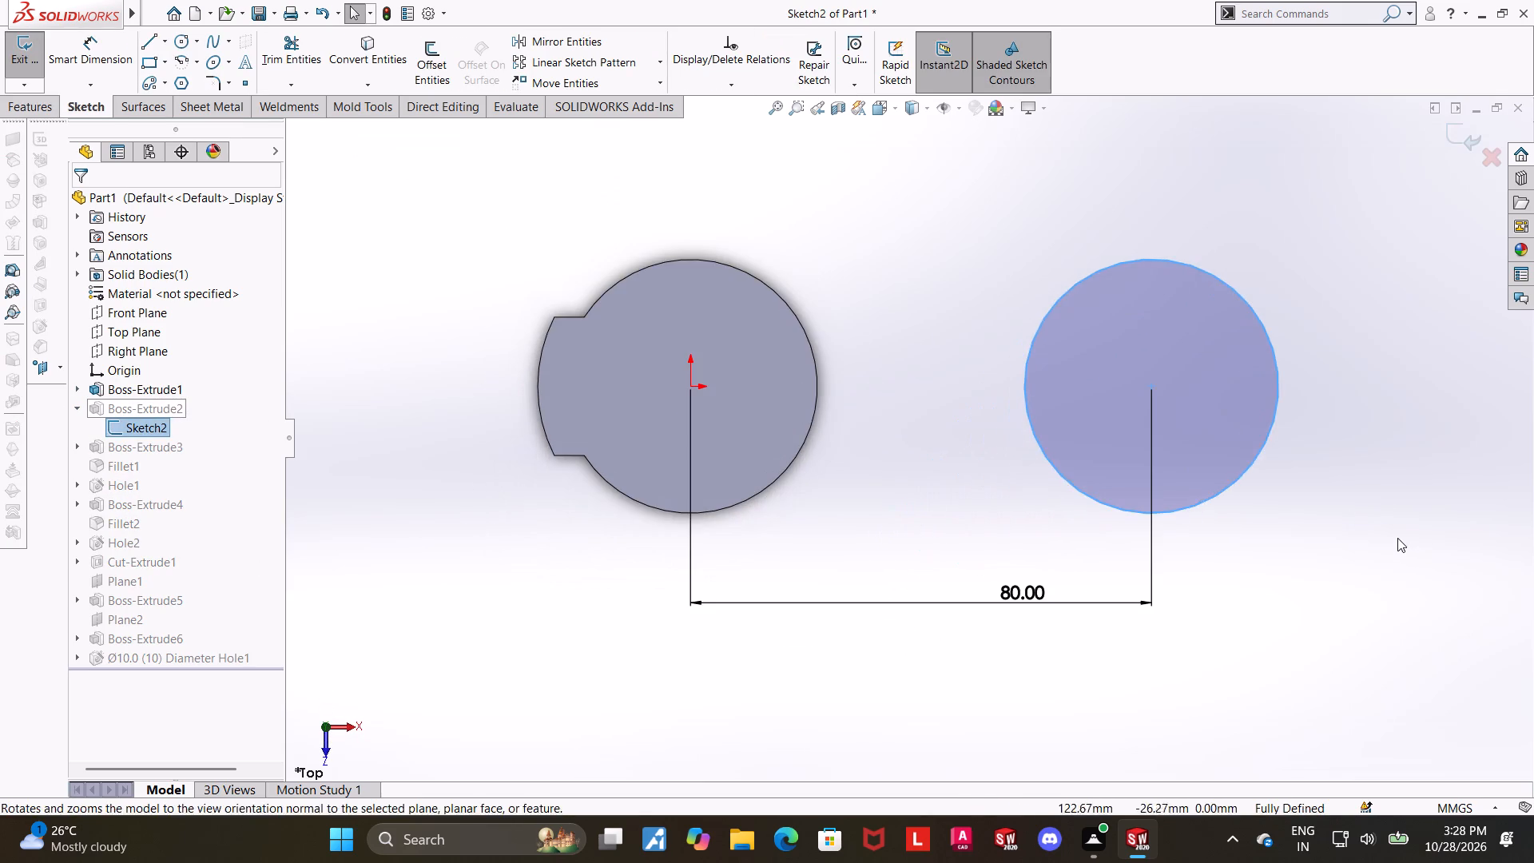
Examine the taller boss's circular profile and its spacing from the other boss in the sketch.
scroll(1361, 440, up, 3)
scroll(1296, 397, down, 2)
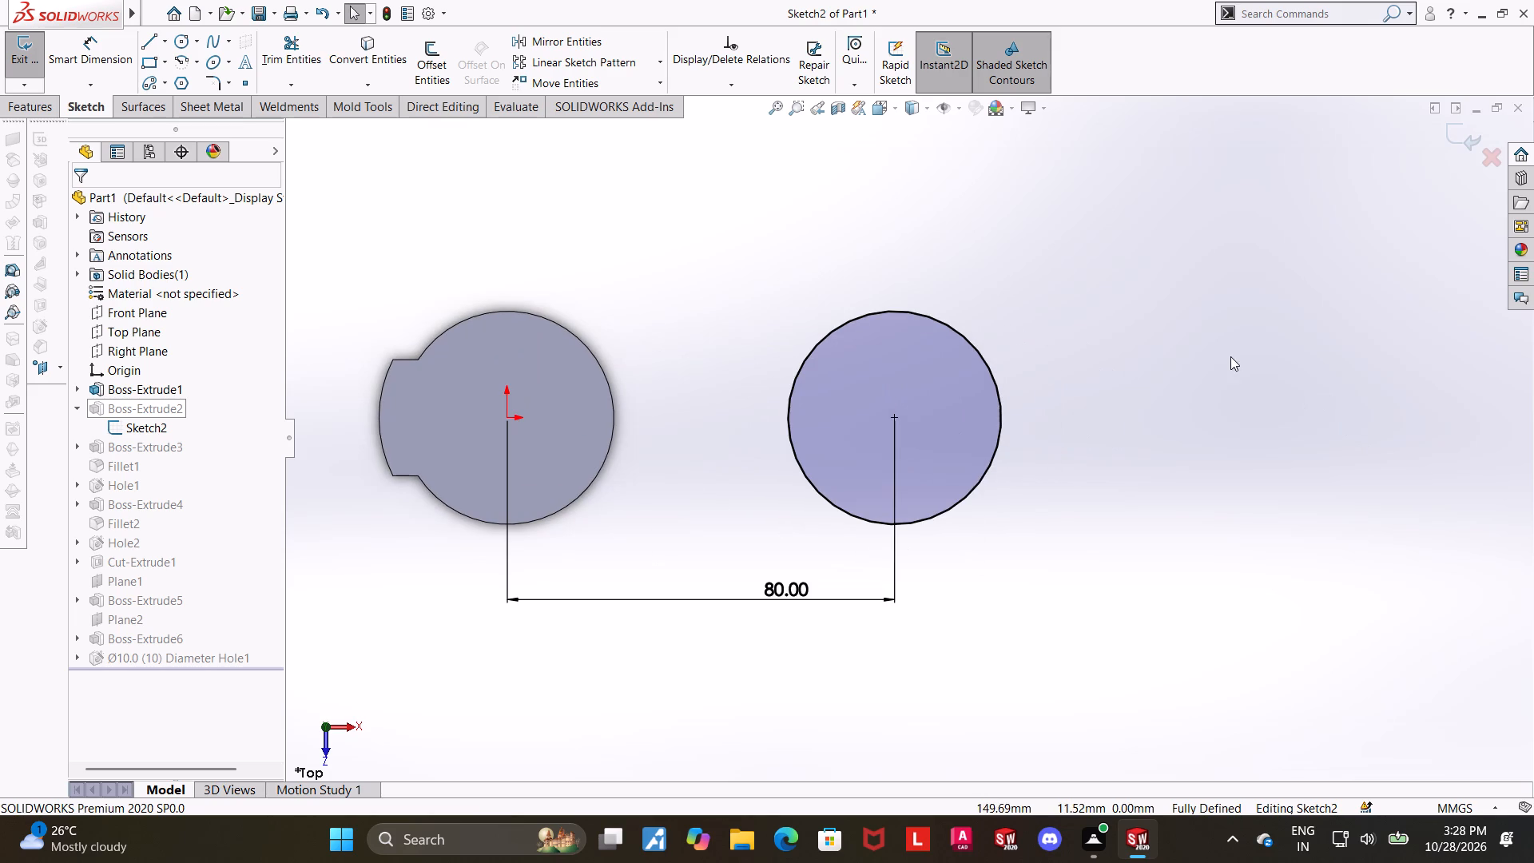
scroll(892, 362, down, 1)
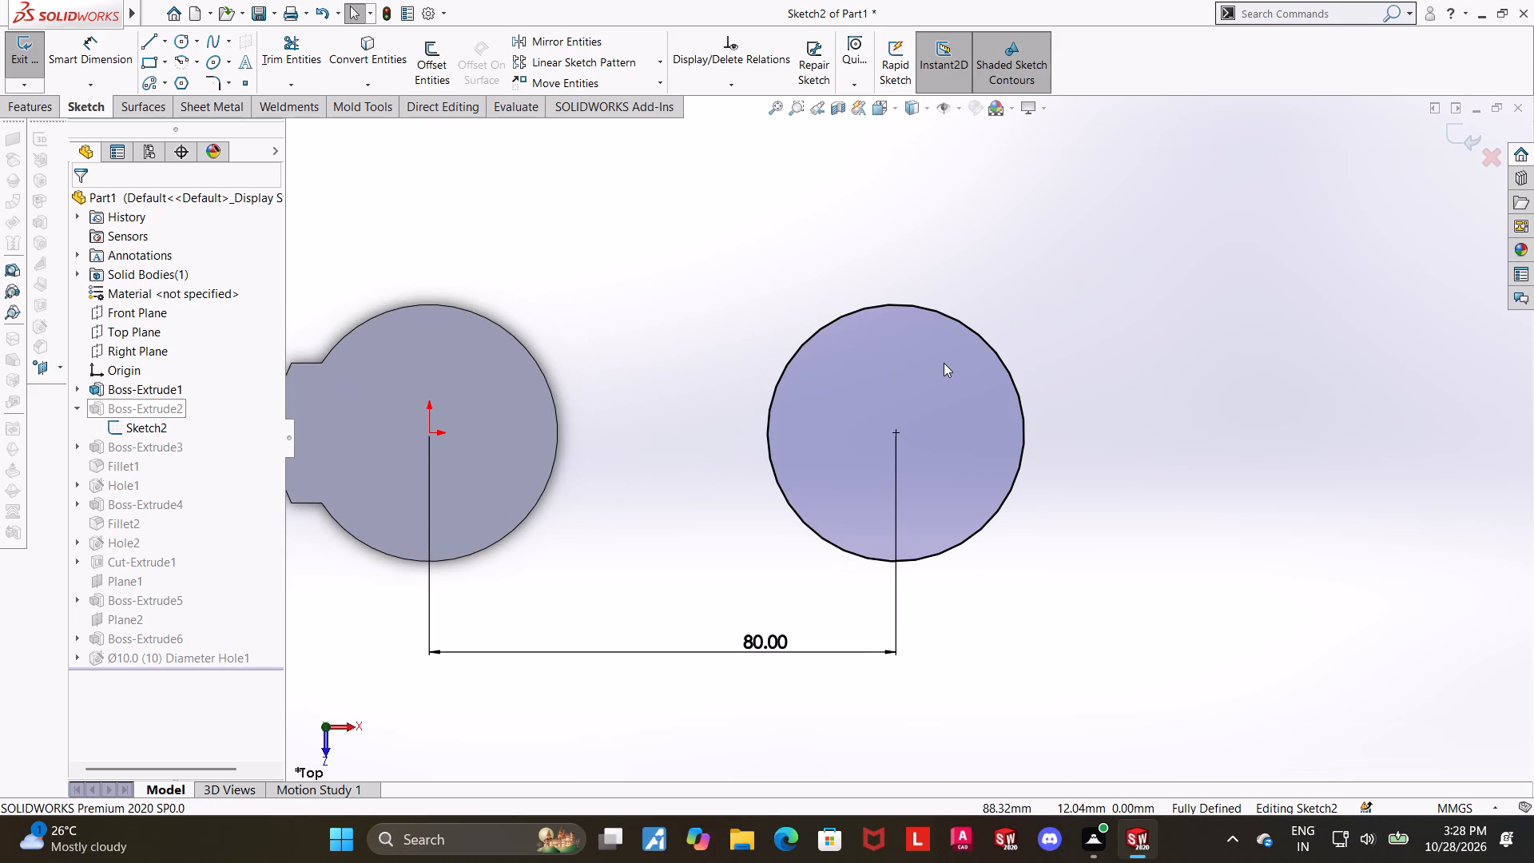
scroll(944, 363, up, 2)
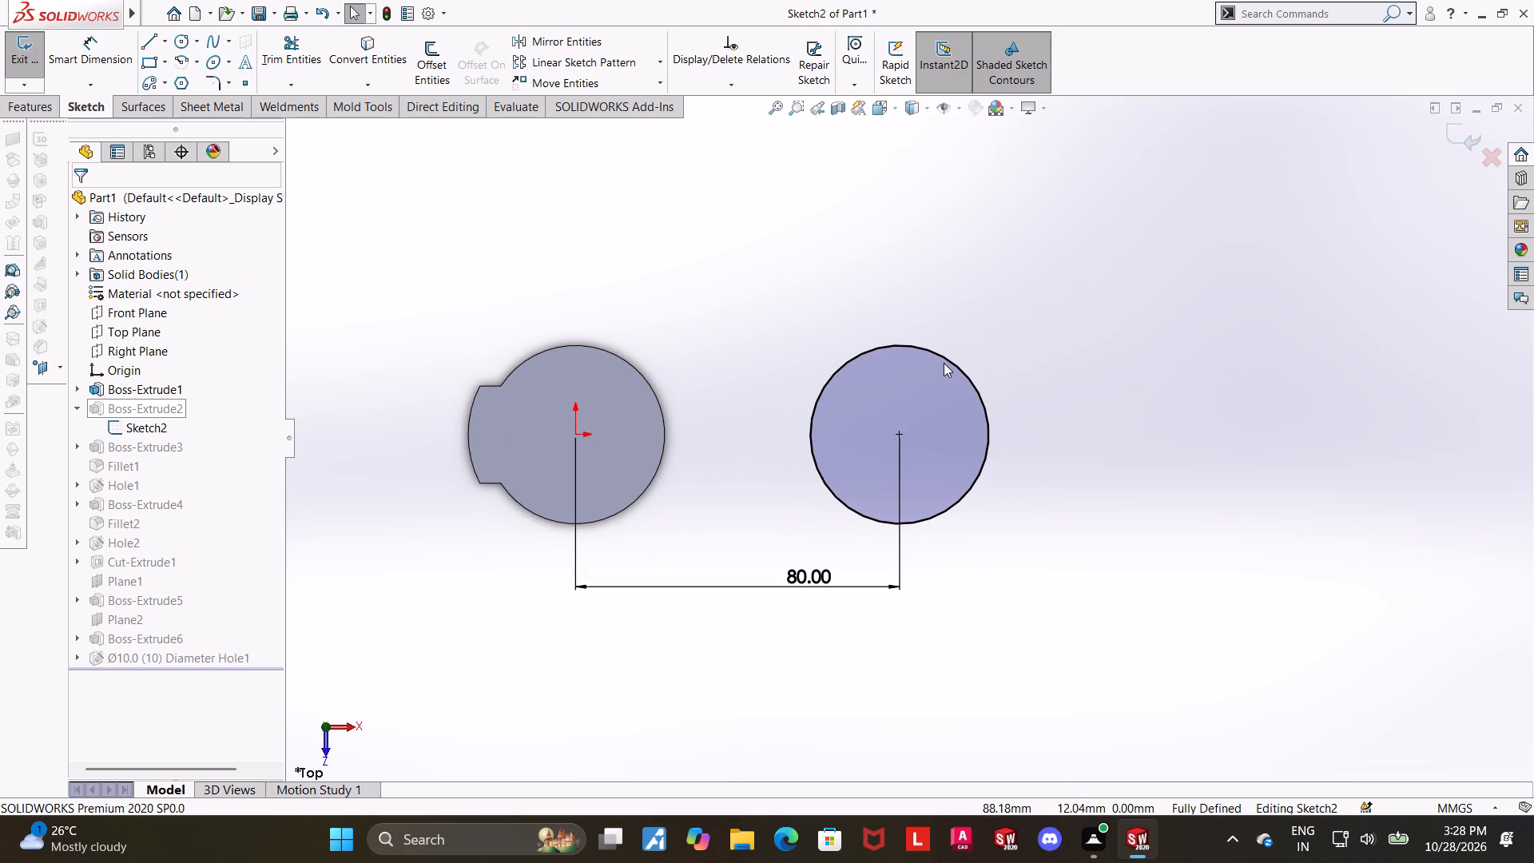
scroll(944, 363, down, 1)
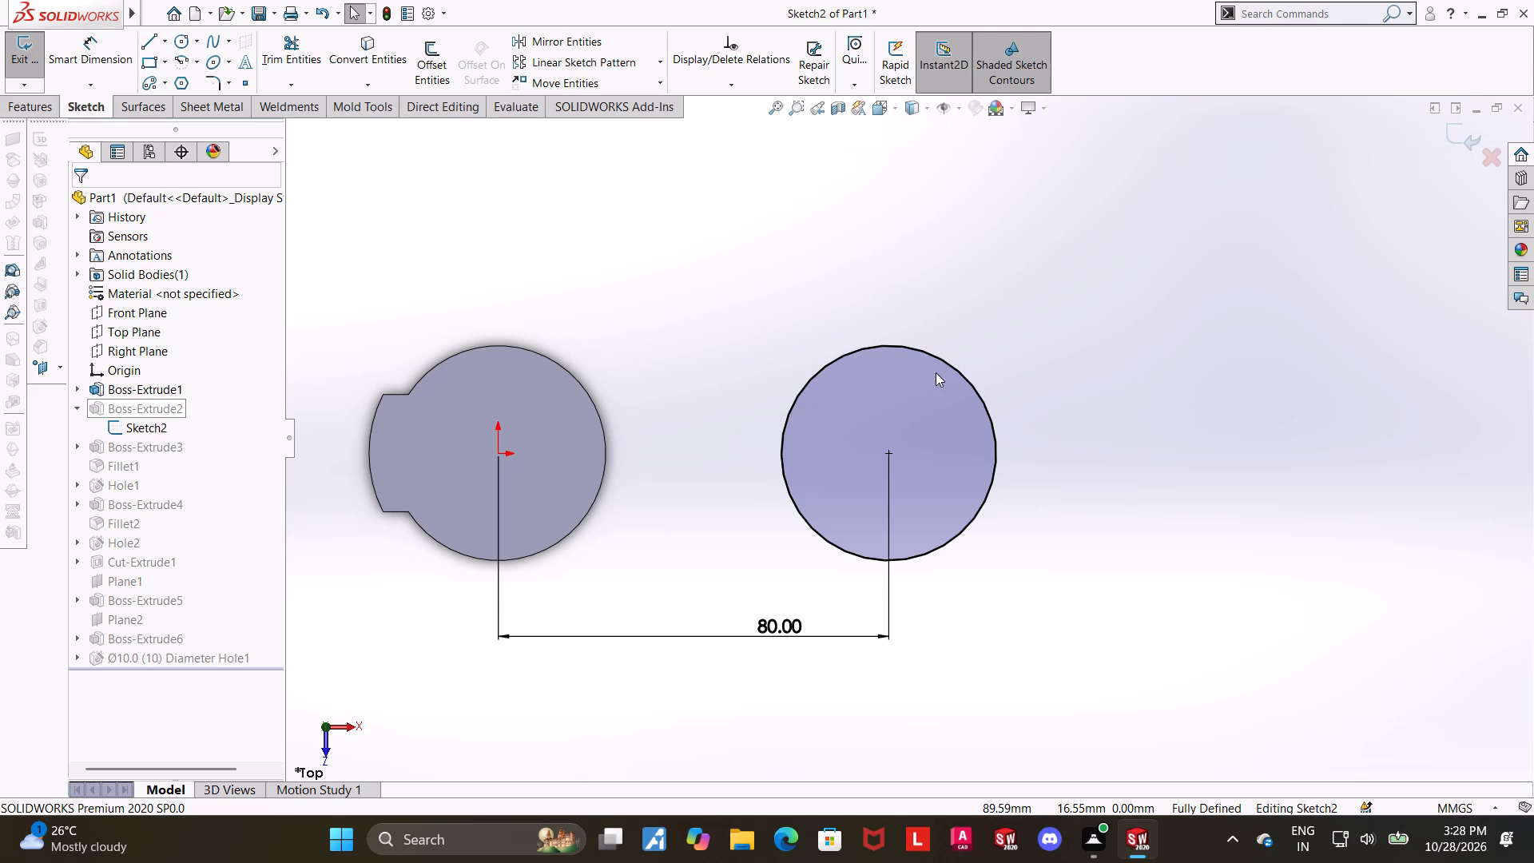
scroll(927, 375, up, 2)
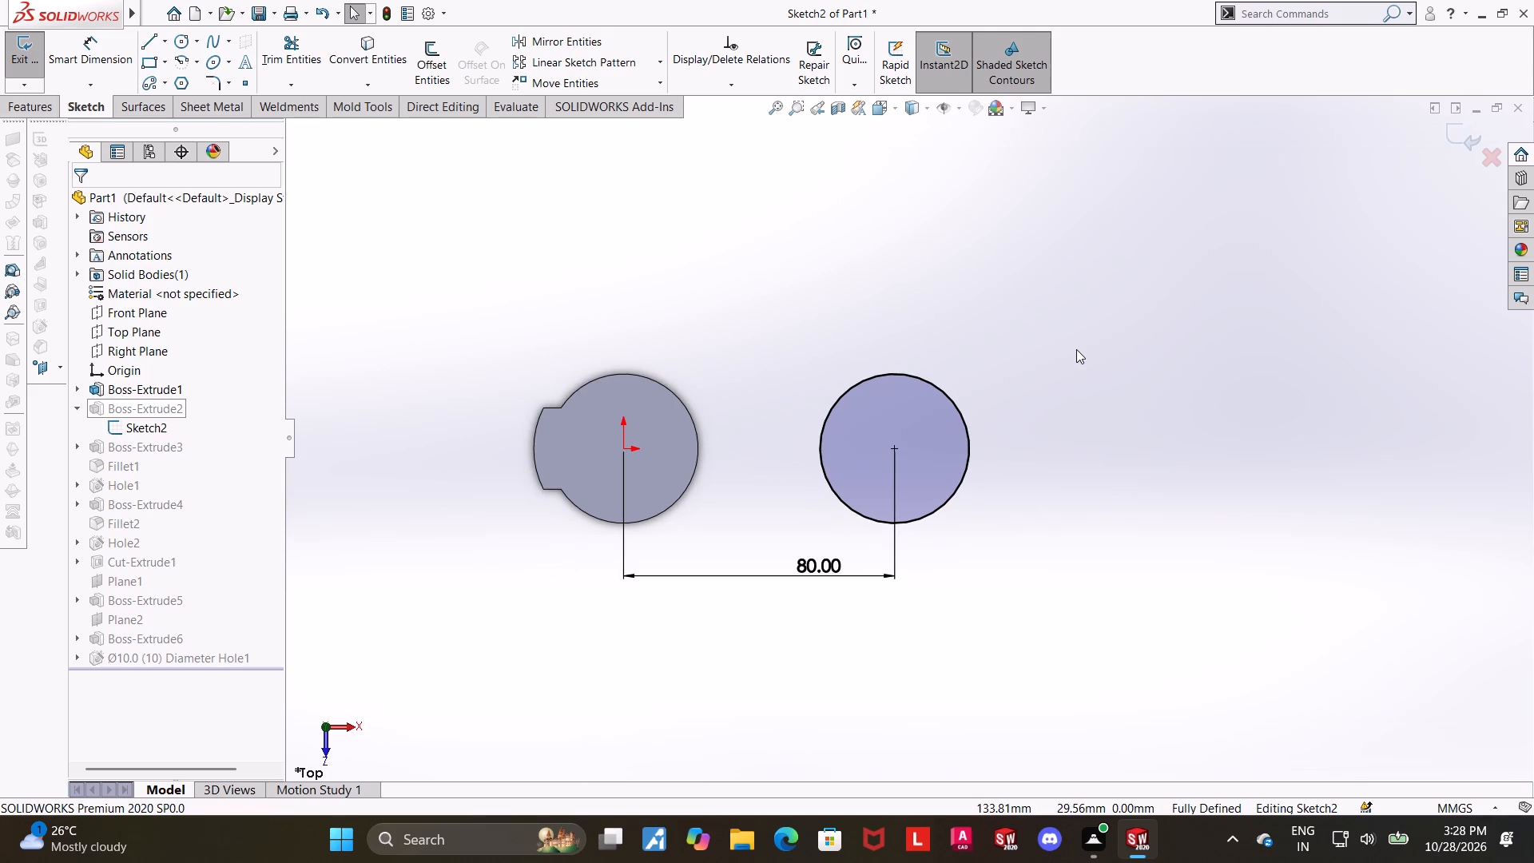
scroll(952, 399, up, 2)
scroll(903, 436, down, 2)
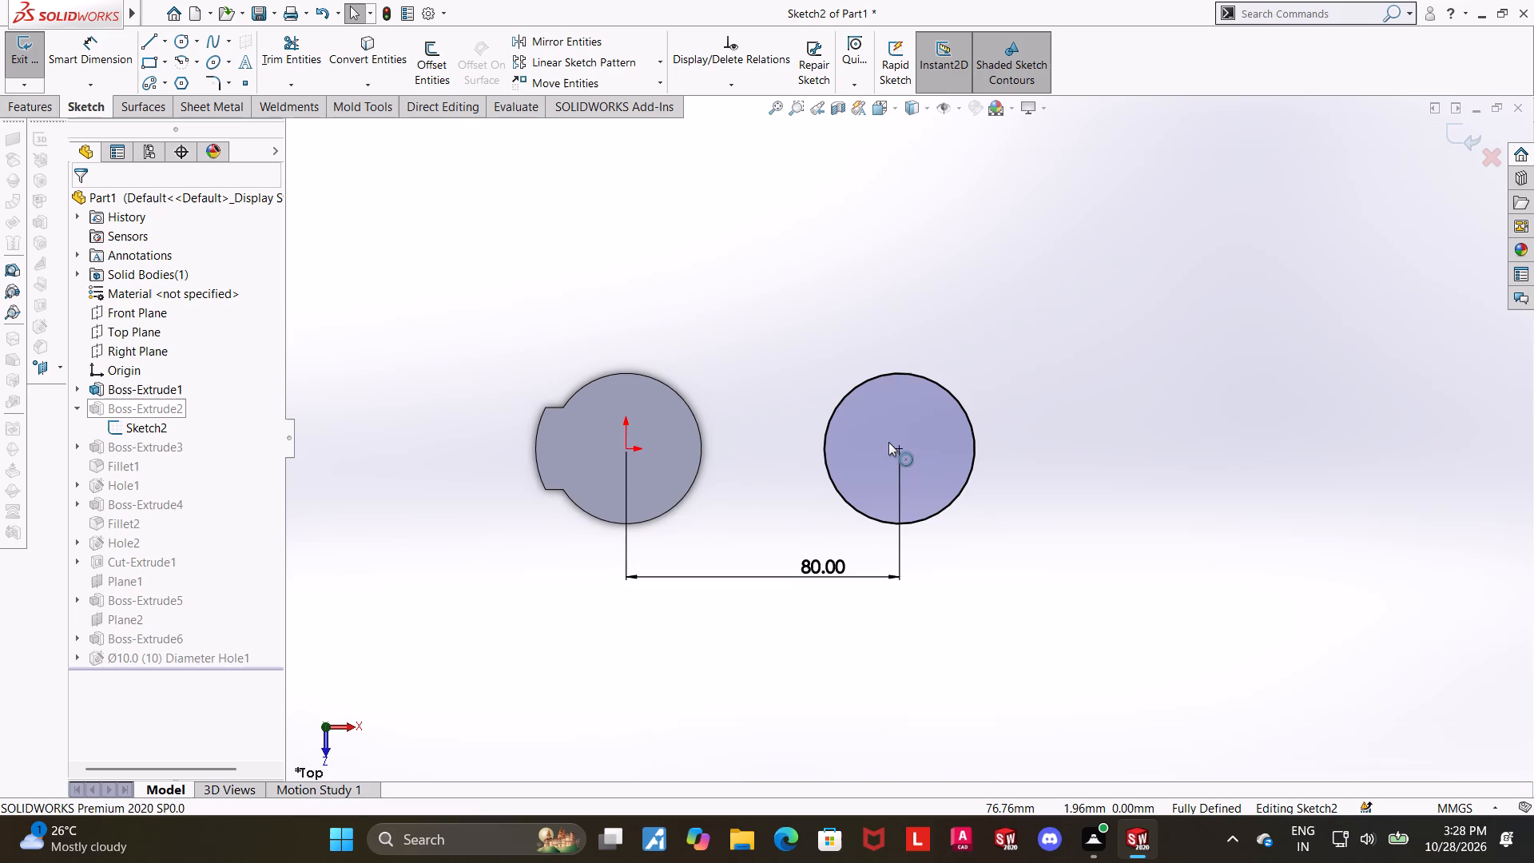
scroll(888, 442, down, 1)
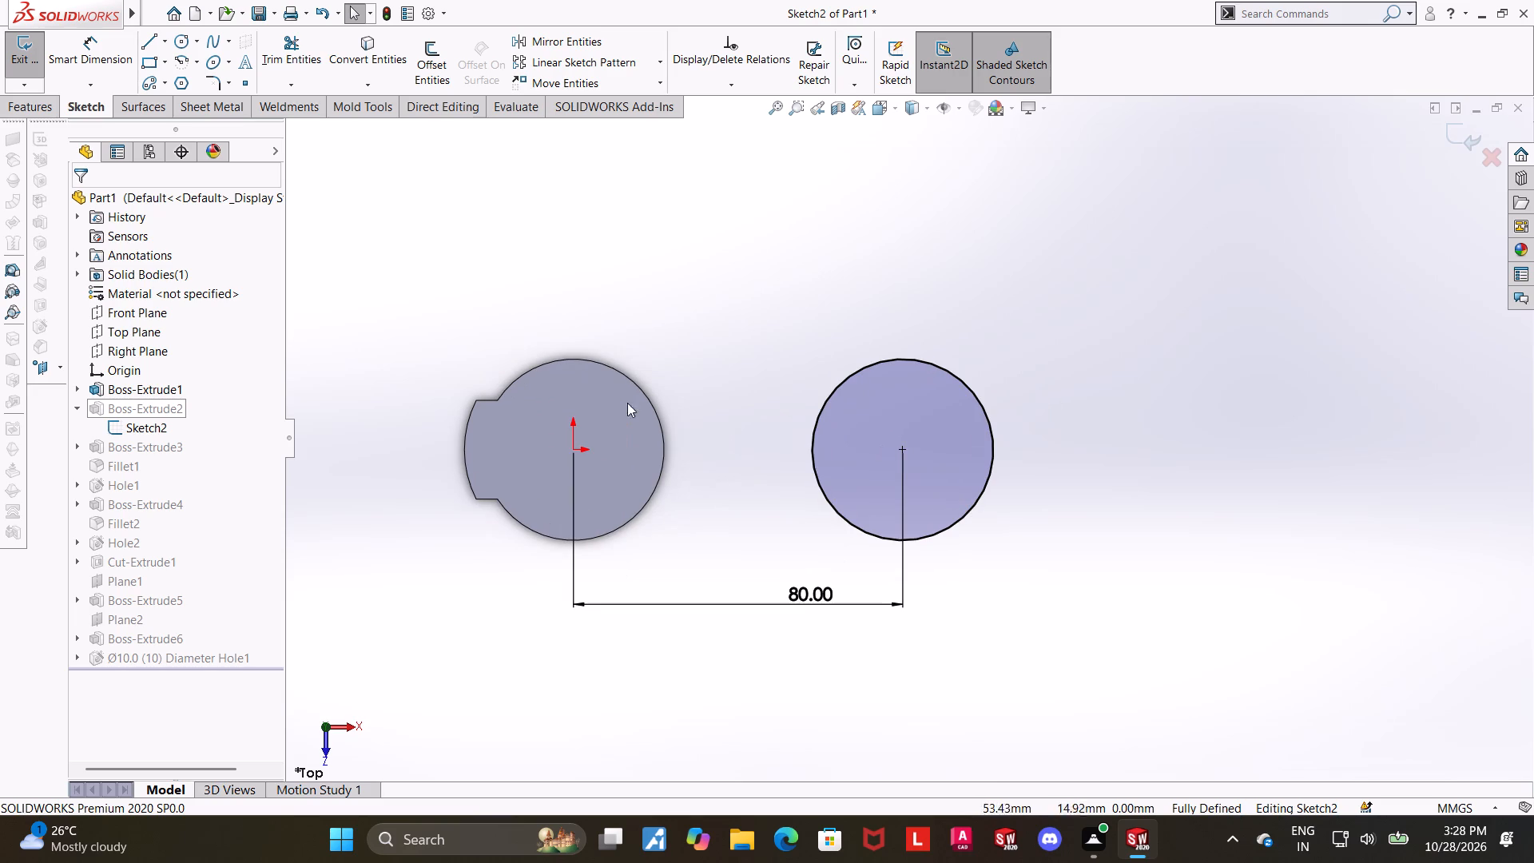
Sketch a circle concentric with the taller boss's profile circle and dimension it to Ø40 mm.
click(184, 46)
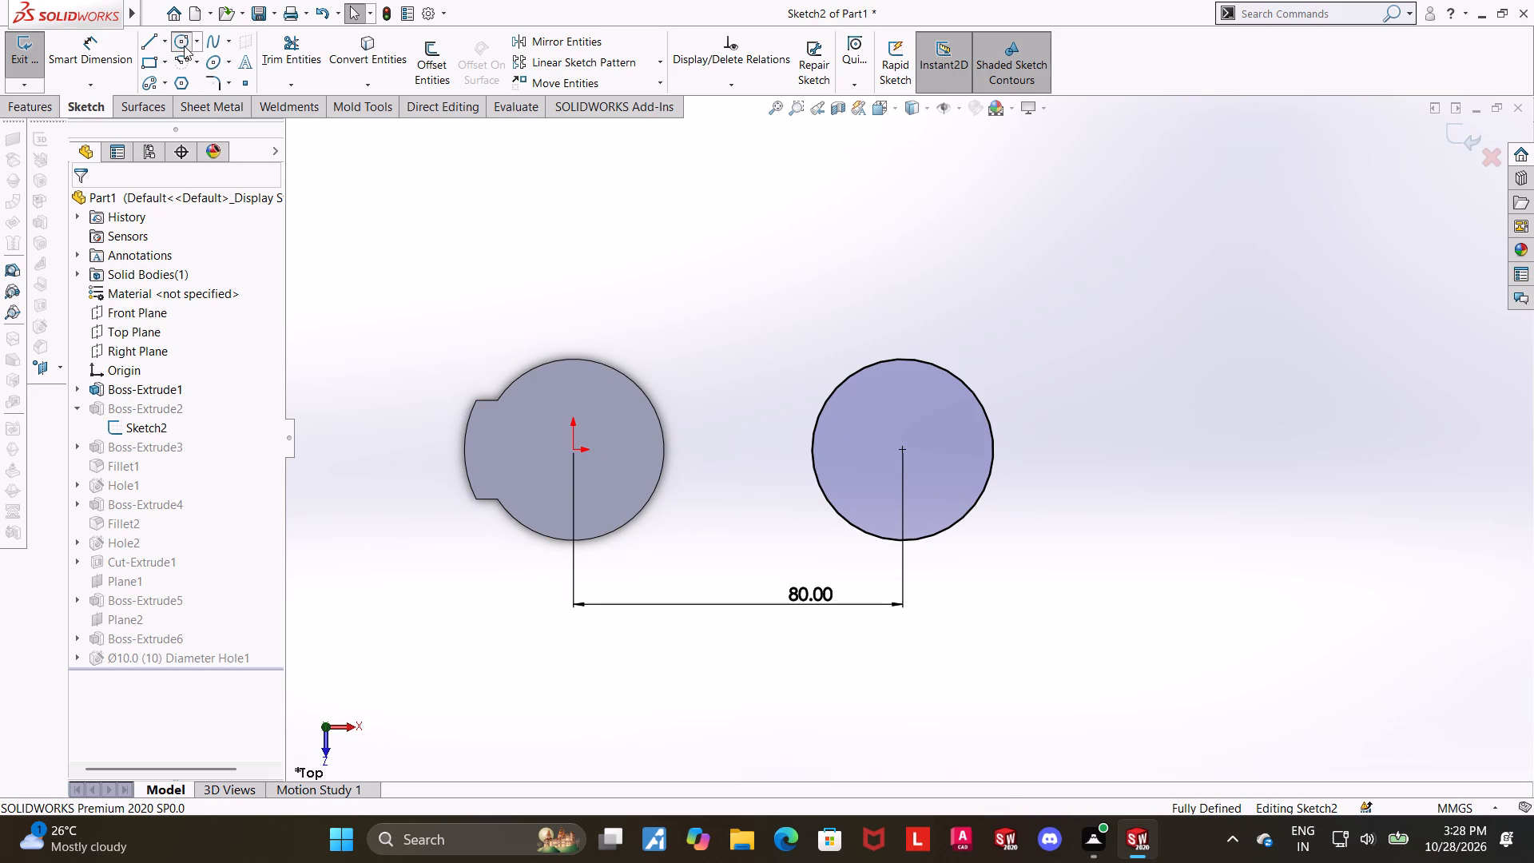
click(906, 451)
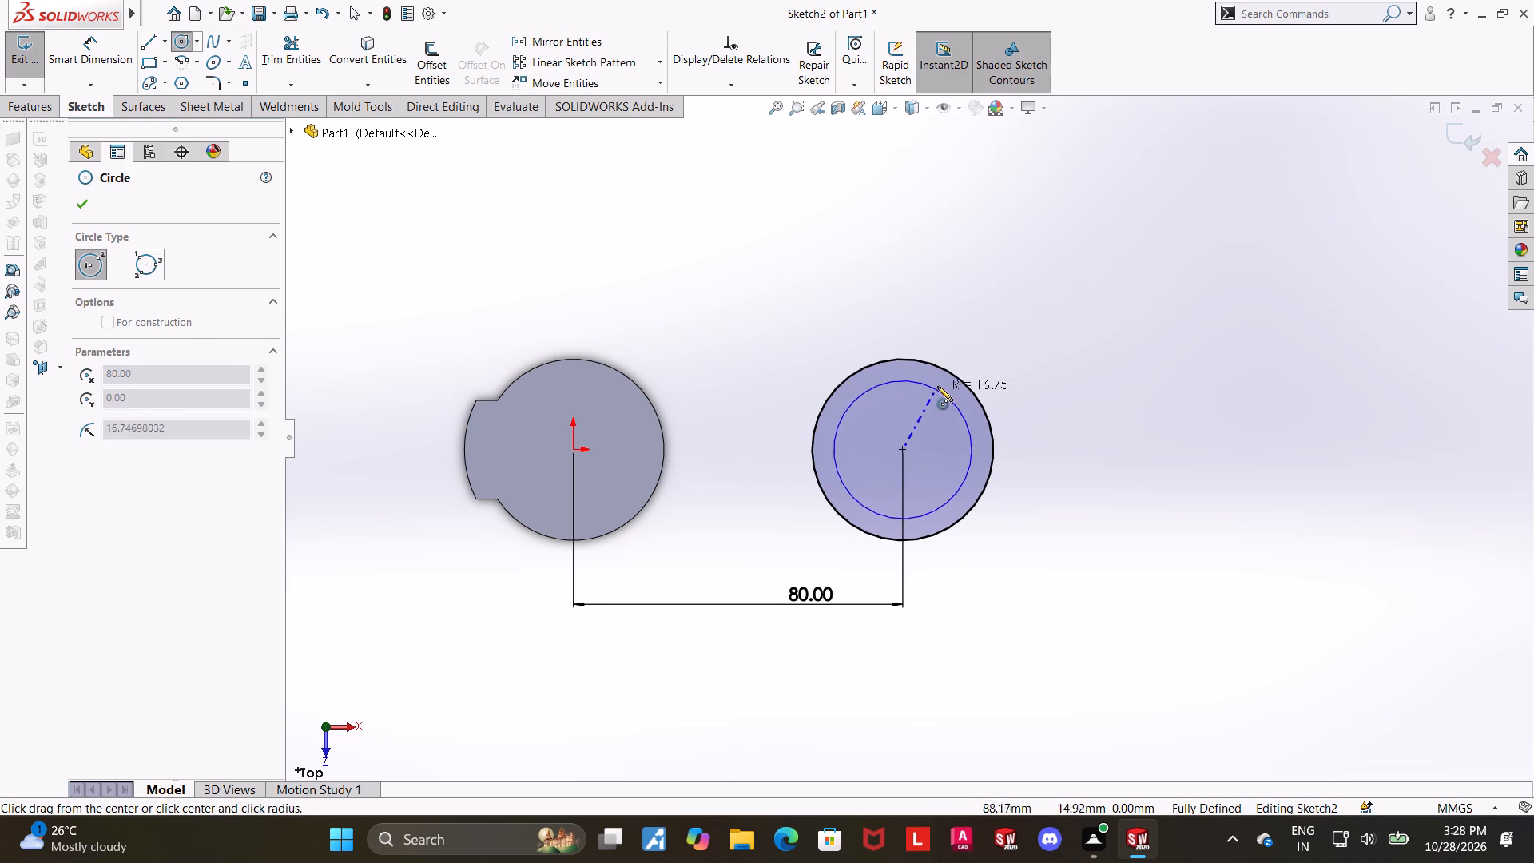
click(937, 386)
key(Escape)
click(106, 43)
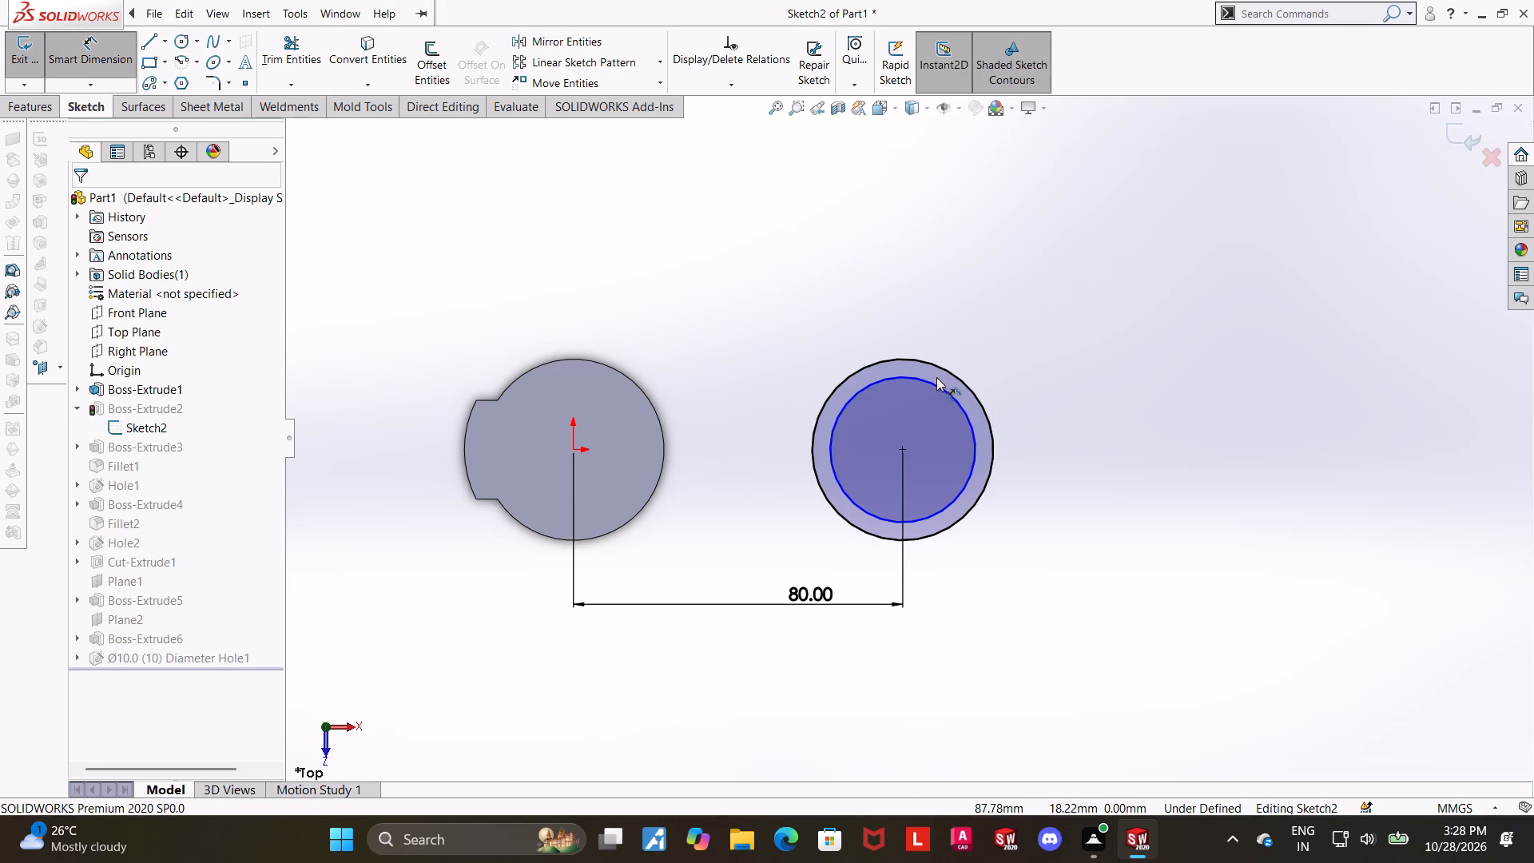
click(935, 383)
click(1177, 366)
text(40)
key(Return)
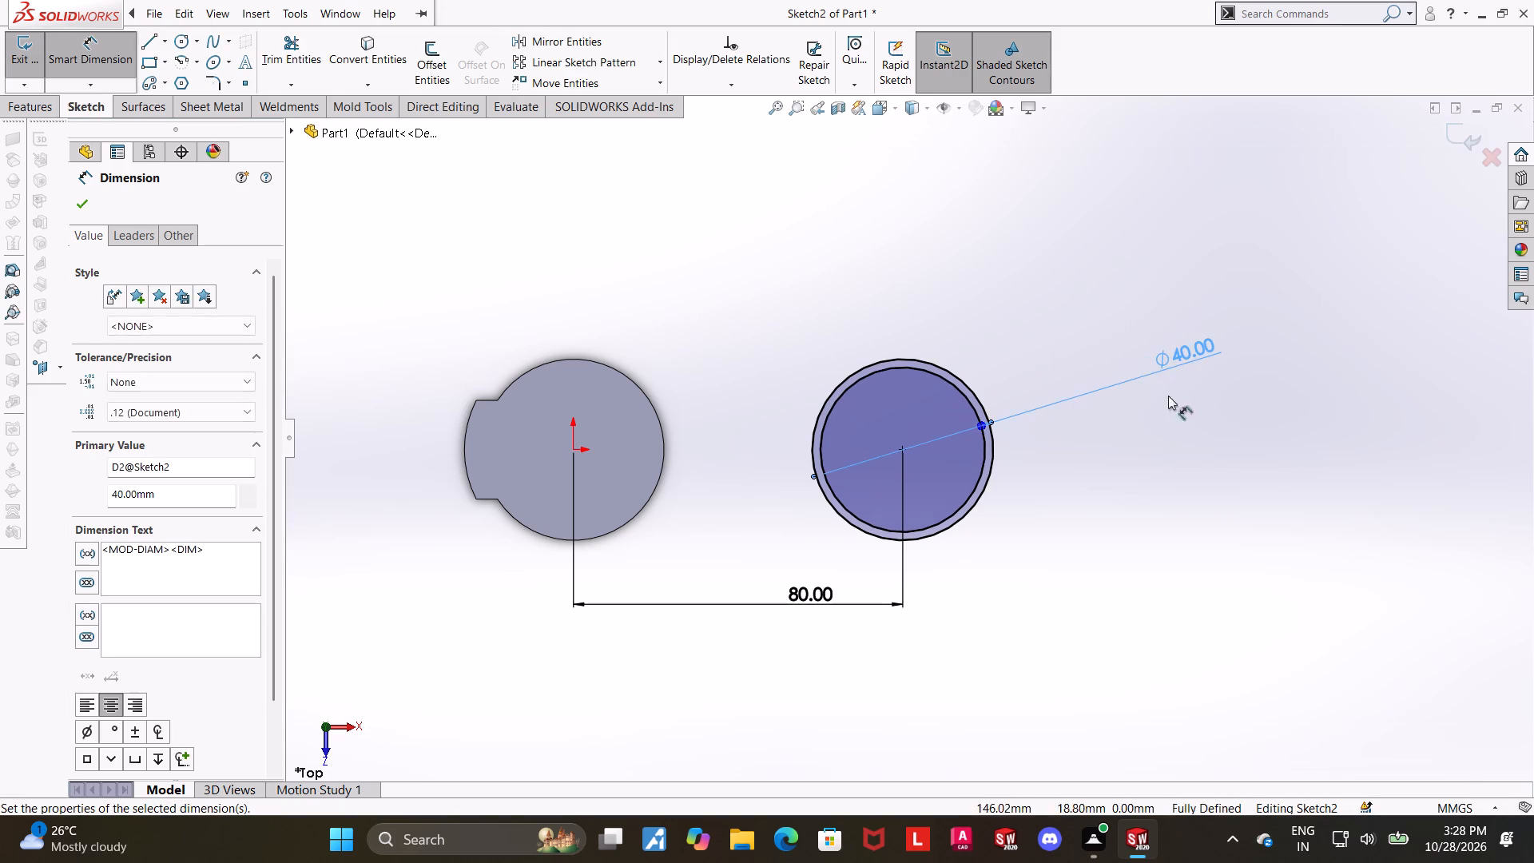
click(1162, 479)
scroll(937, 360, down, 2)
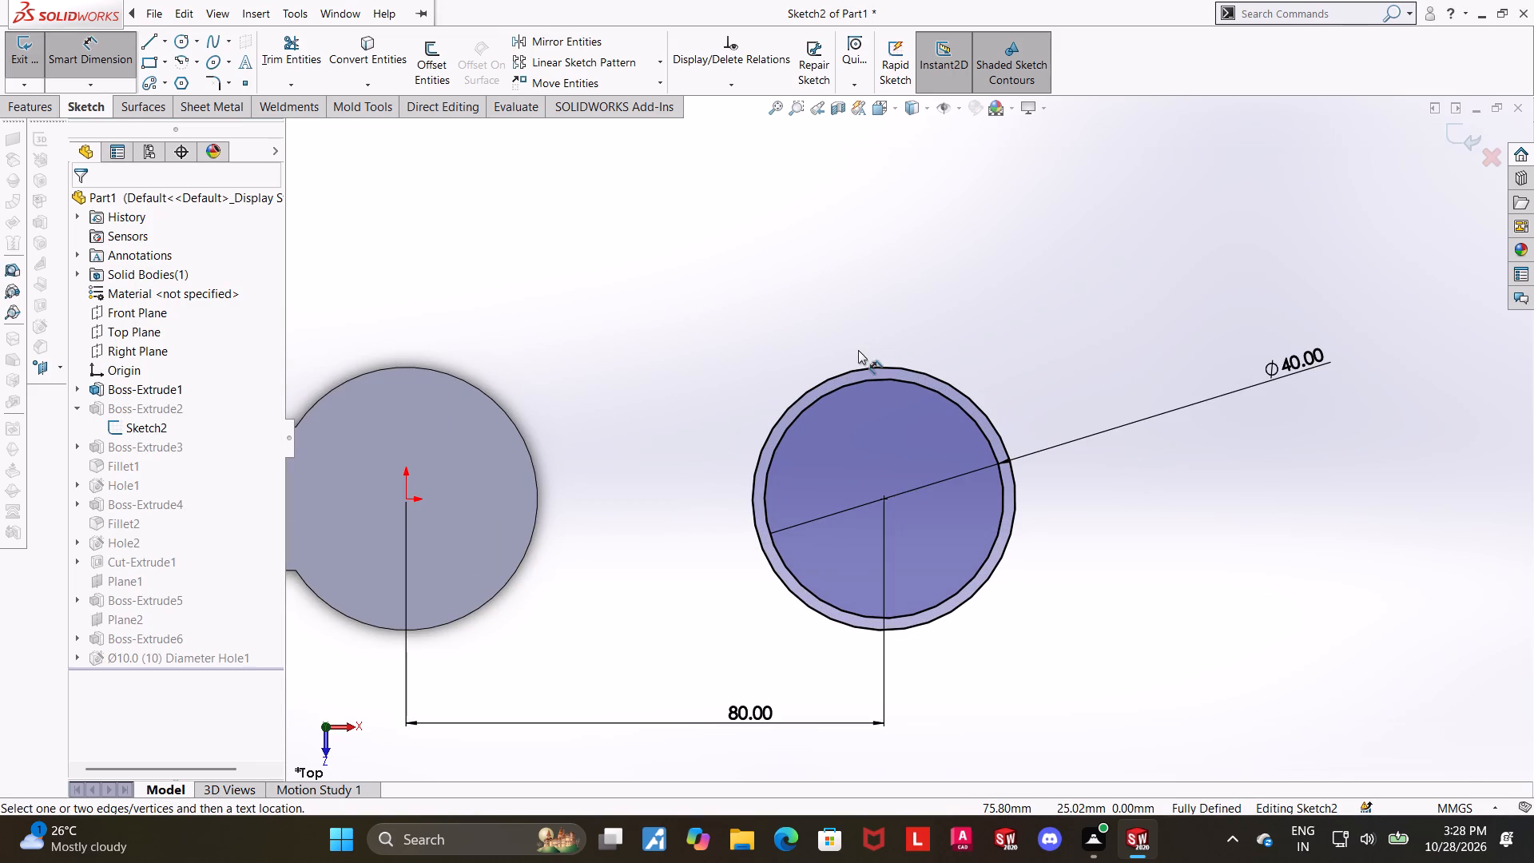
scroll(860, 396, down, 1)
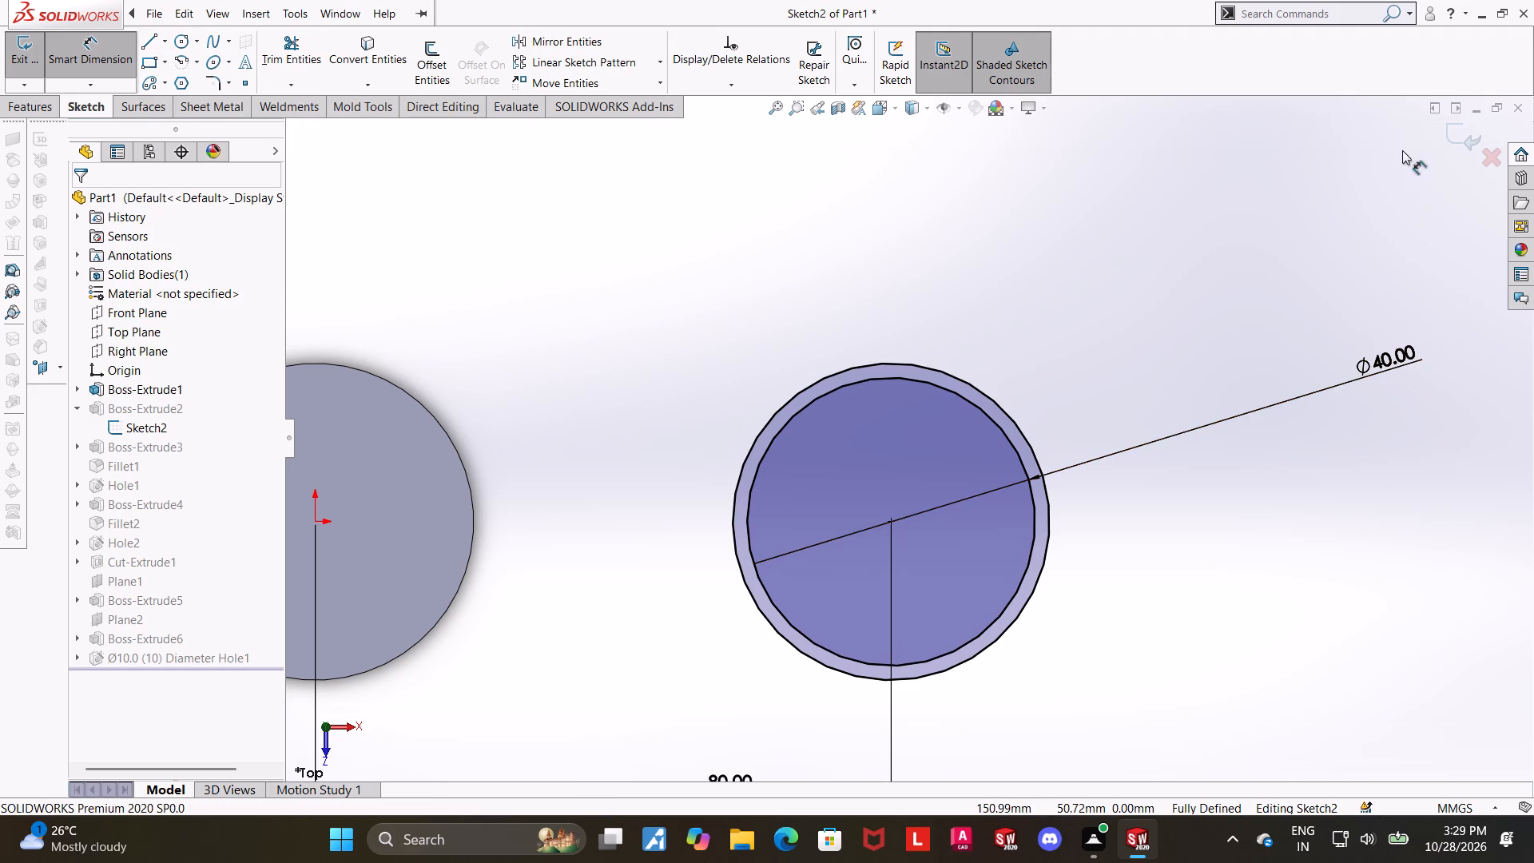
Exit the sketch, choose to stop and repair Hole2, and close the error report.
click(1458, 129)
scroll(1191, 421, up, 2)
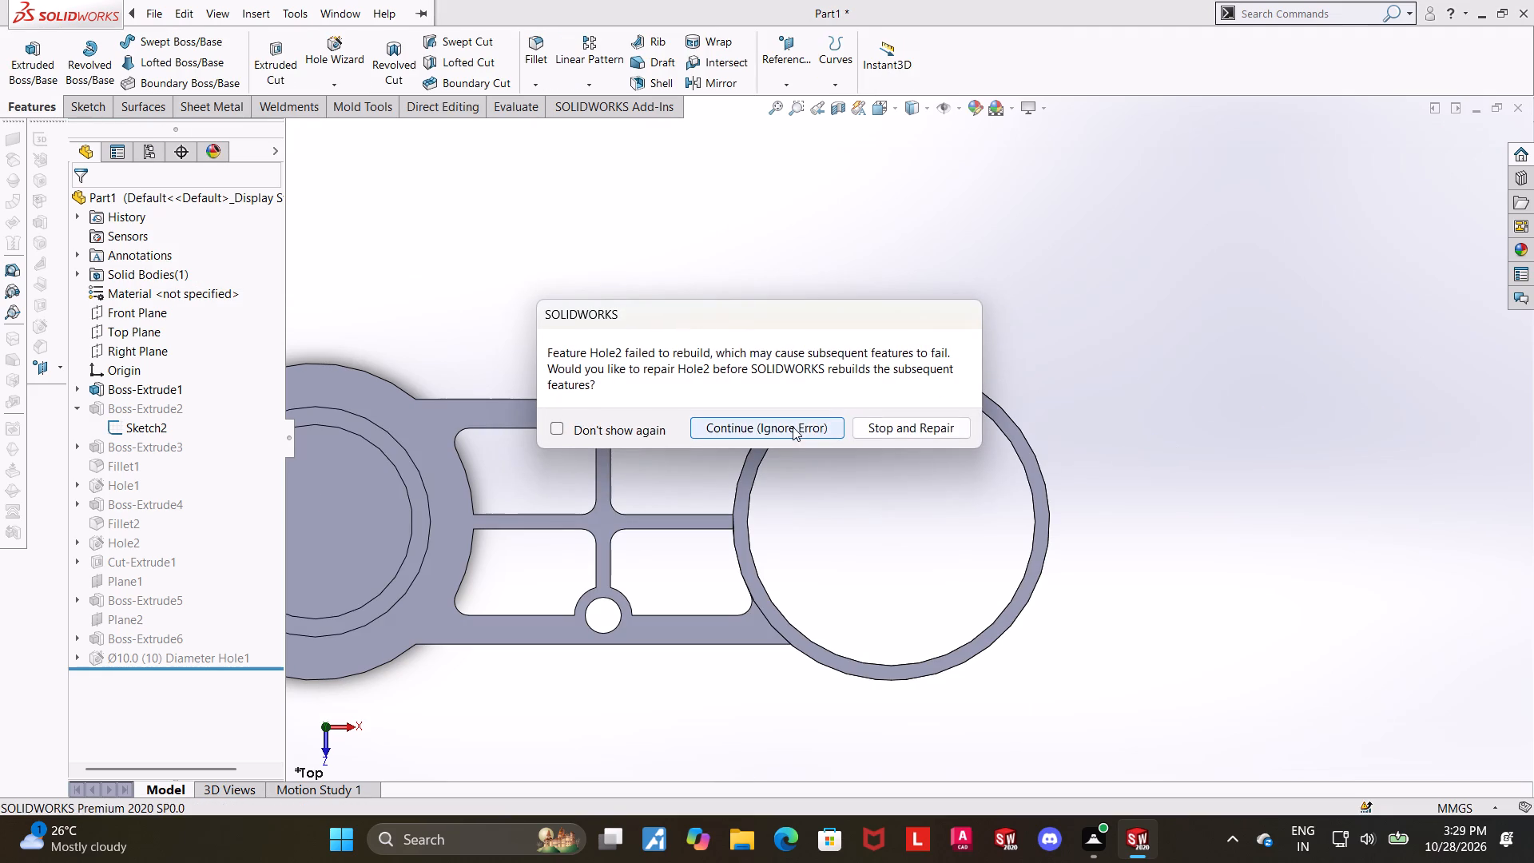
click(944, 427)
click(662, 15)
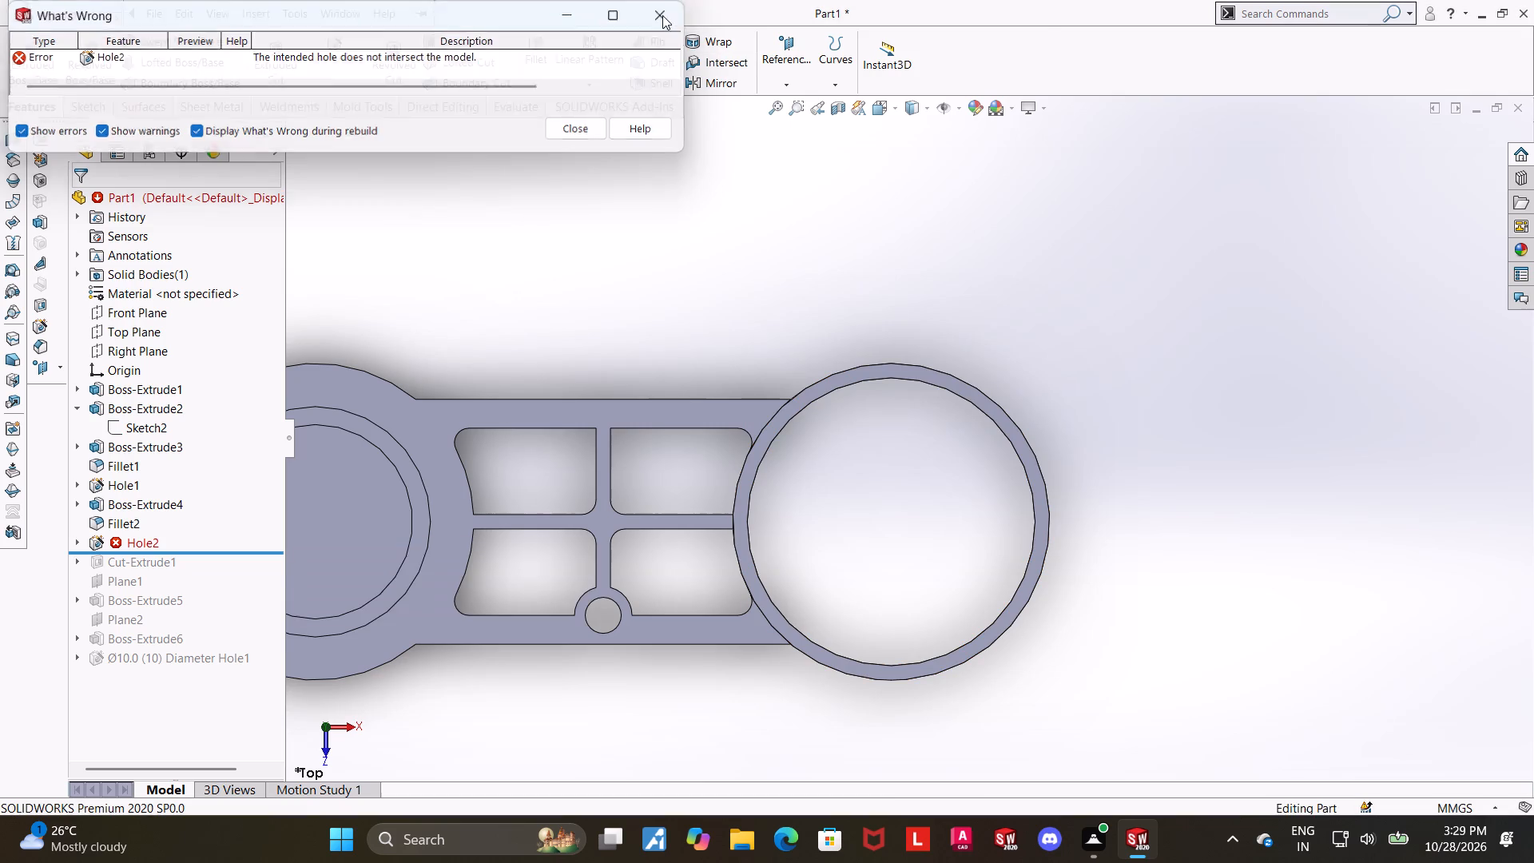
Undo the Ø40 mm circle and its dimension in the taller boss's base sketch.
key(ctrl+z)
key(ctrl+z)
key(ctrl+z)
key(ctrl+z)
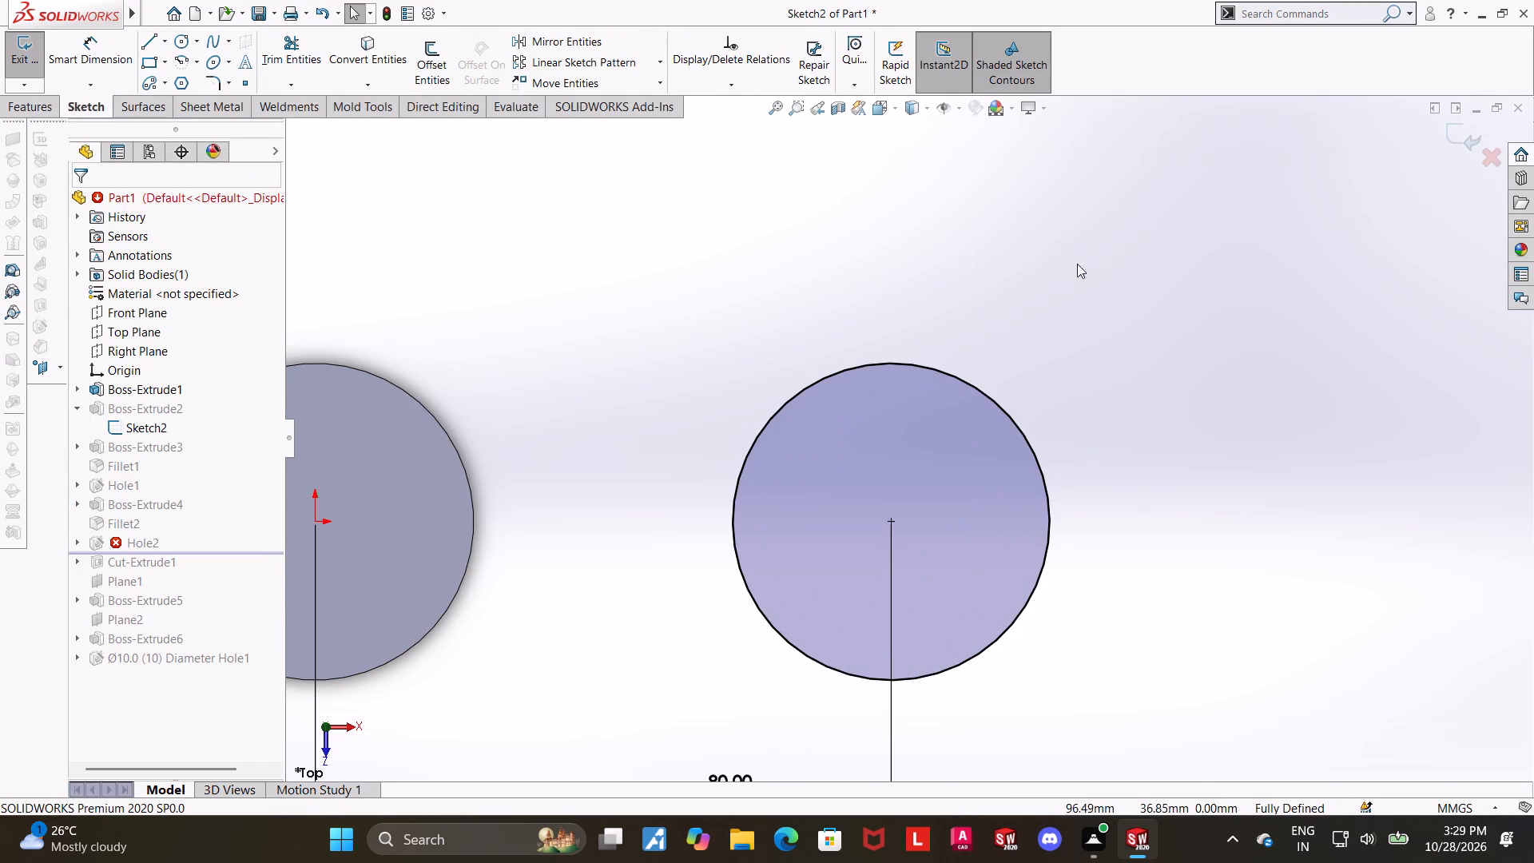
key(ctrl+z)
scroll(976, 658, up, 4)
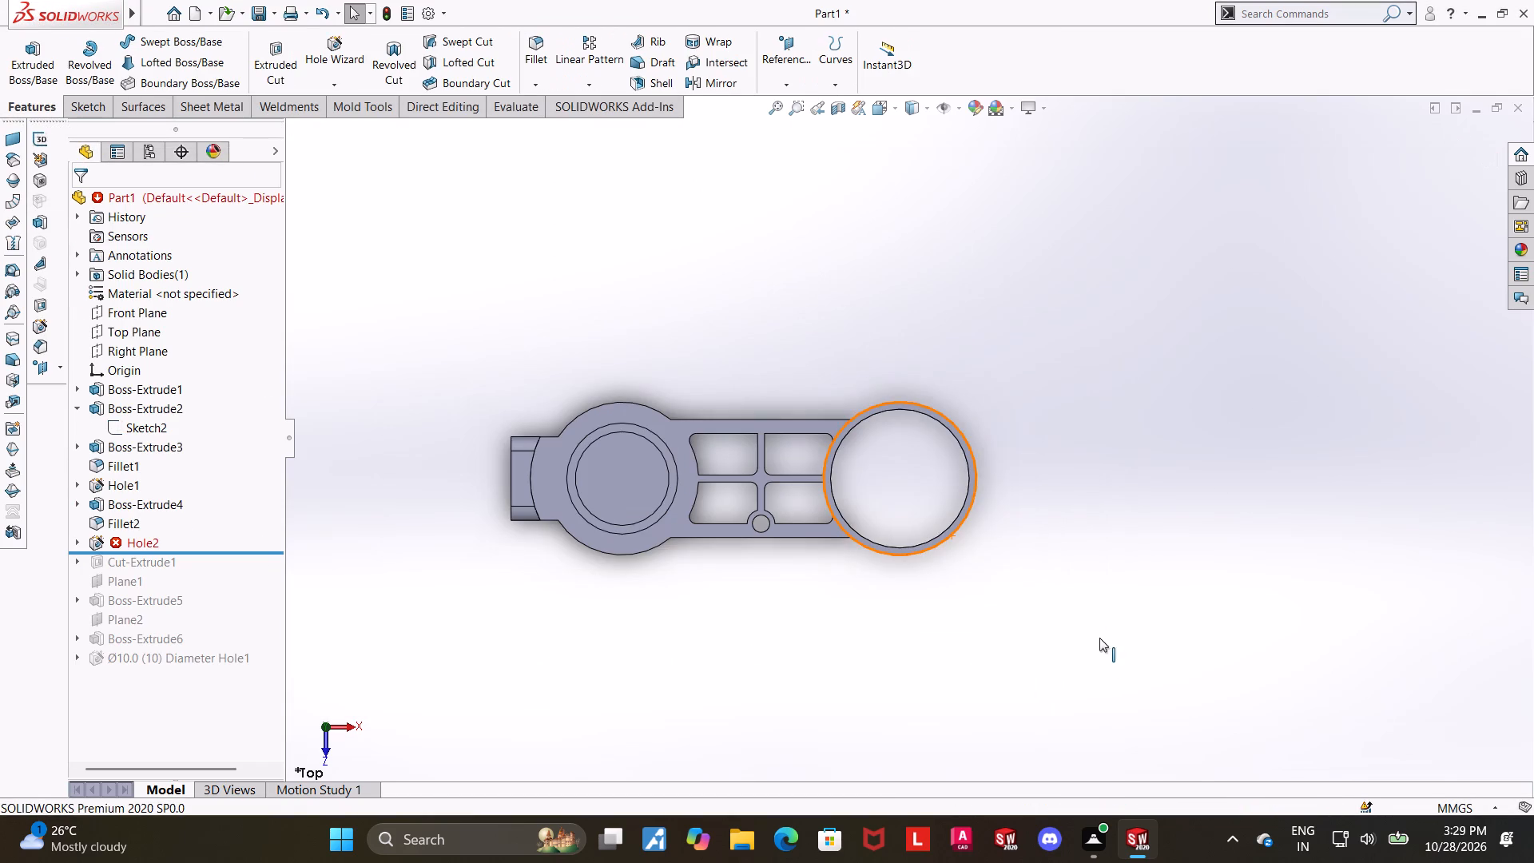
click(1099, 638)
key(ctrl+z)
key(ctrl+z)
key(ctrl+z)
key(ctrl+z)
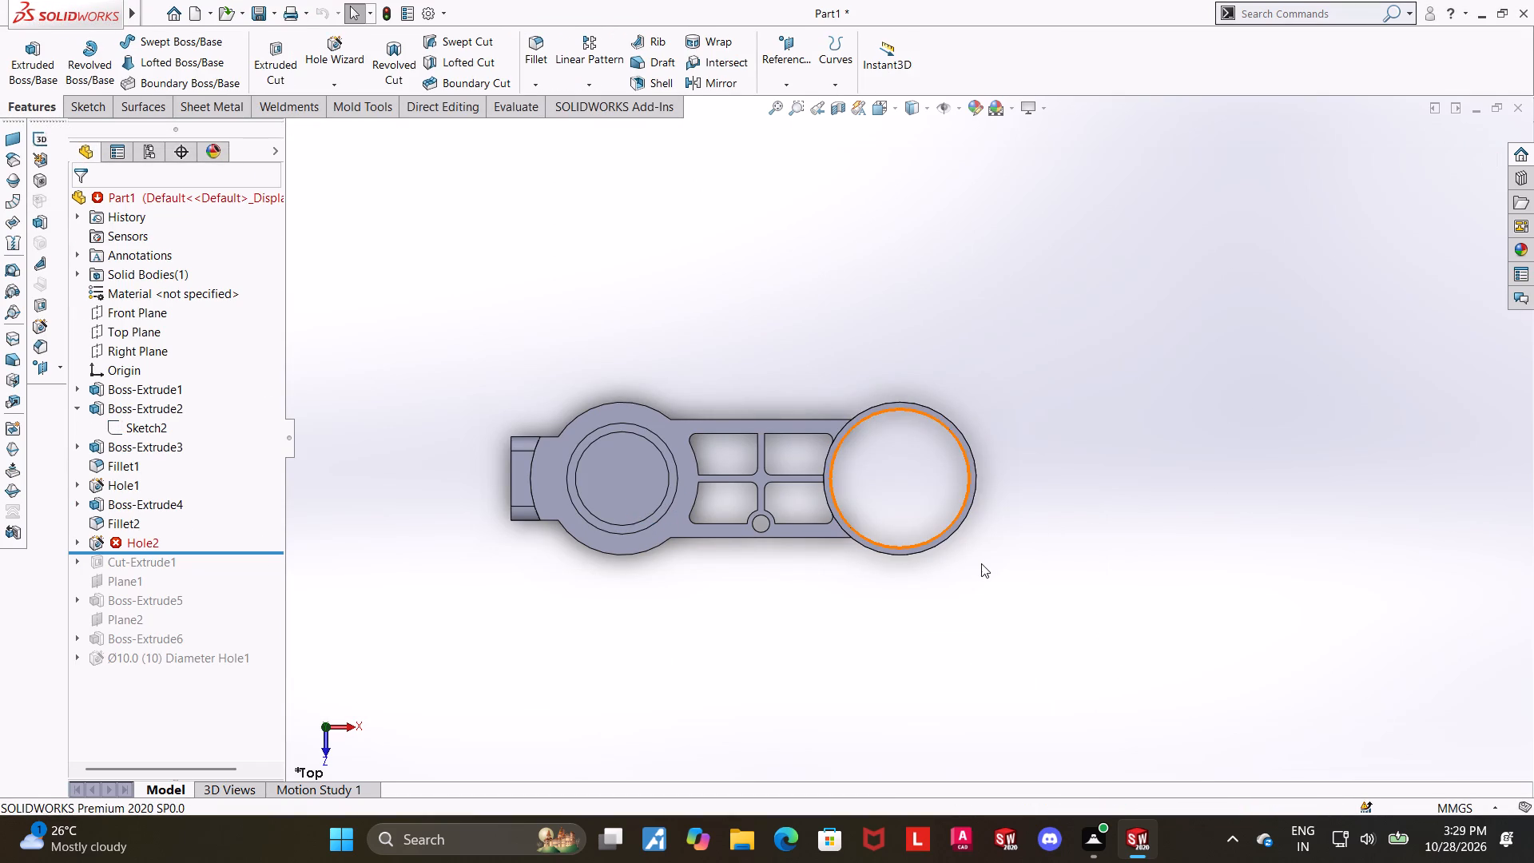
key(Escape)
Open the taller boss's base sketch to check its profile, exit it, and close the error report.
click(129, 430)
click(143, 387)
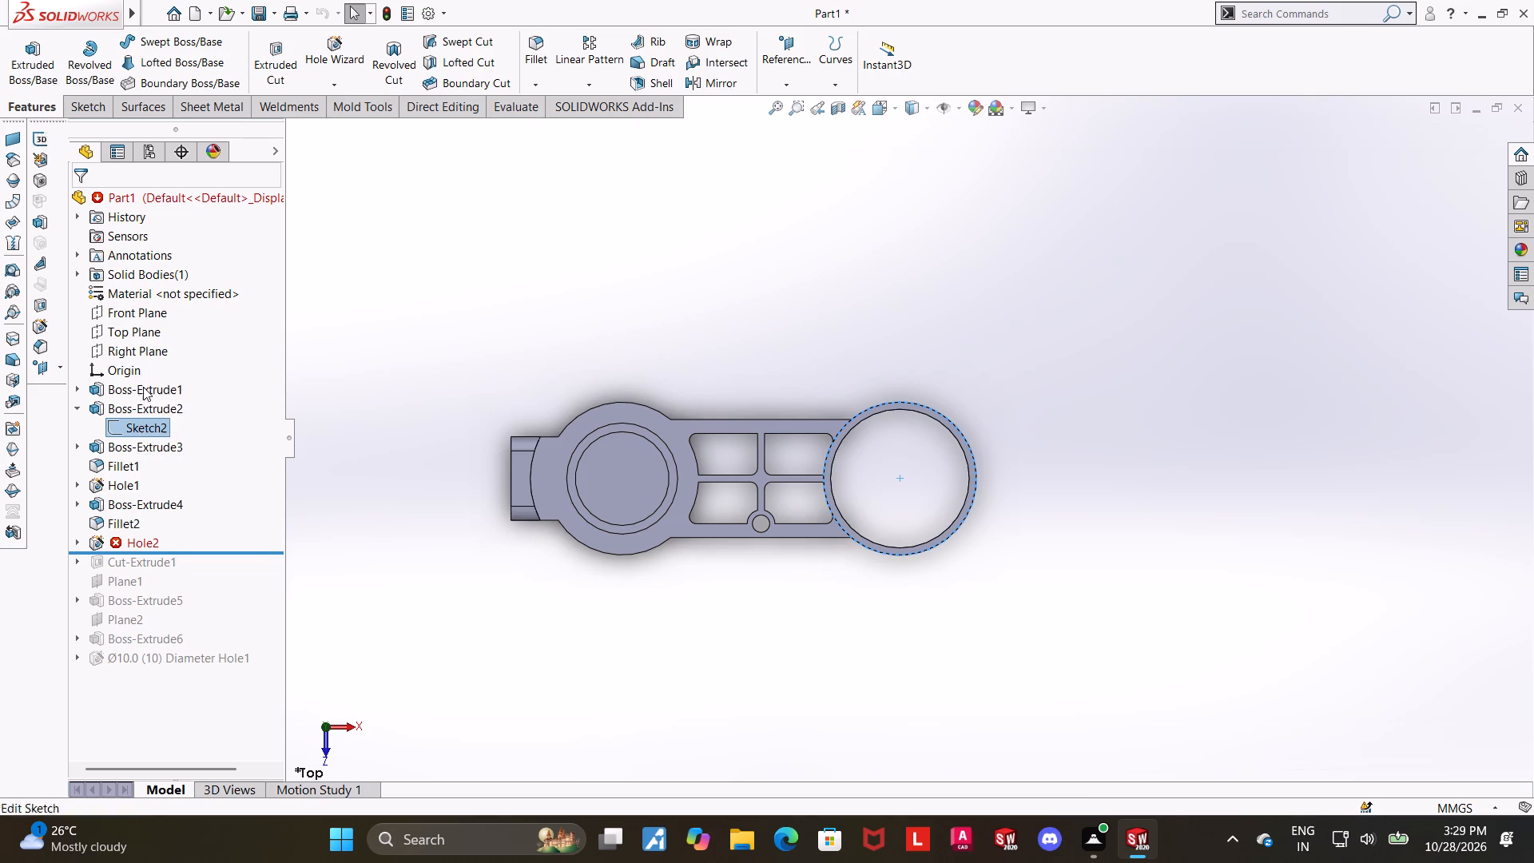
scroll(995, 476, down, 2)
click(1455, 137)
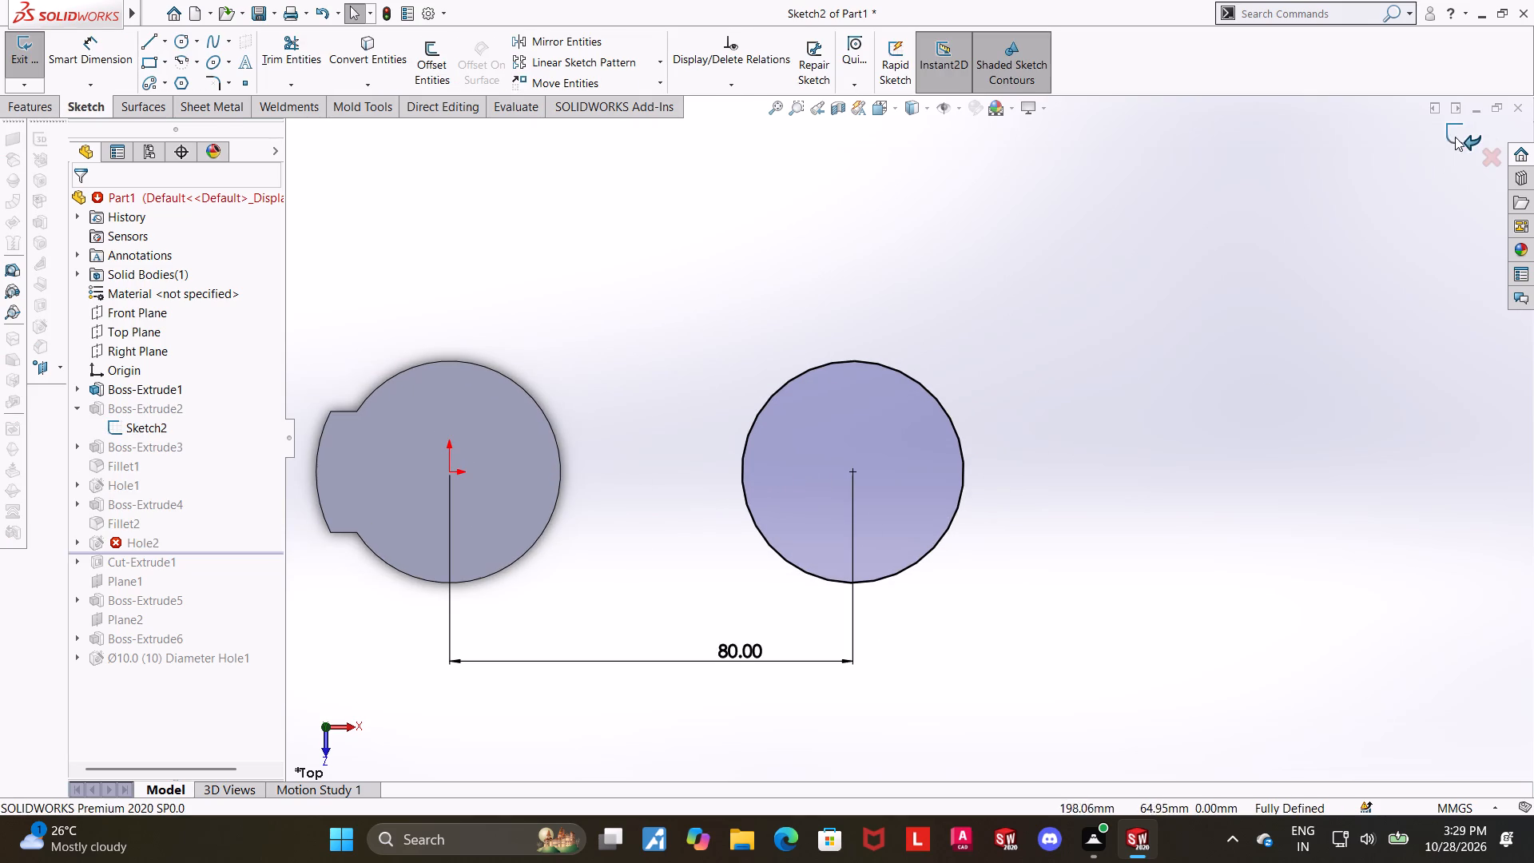
click(651, 13)
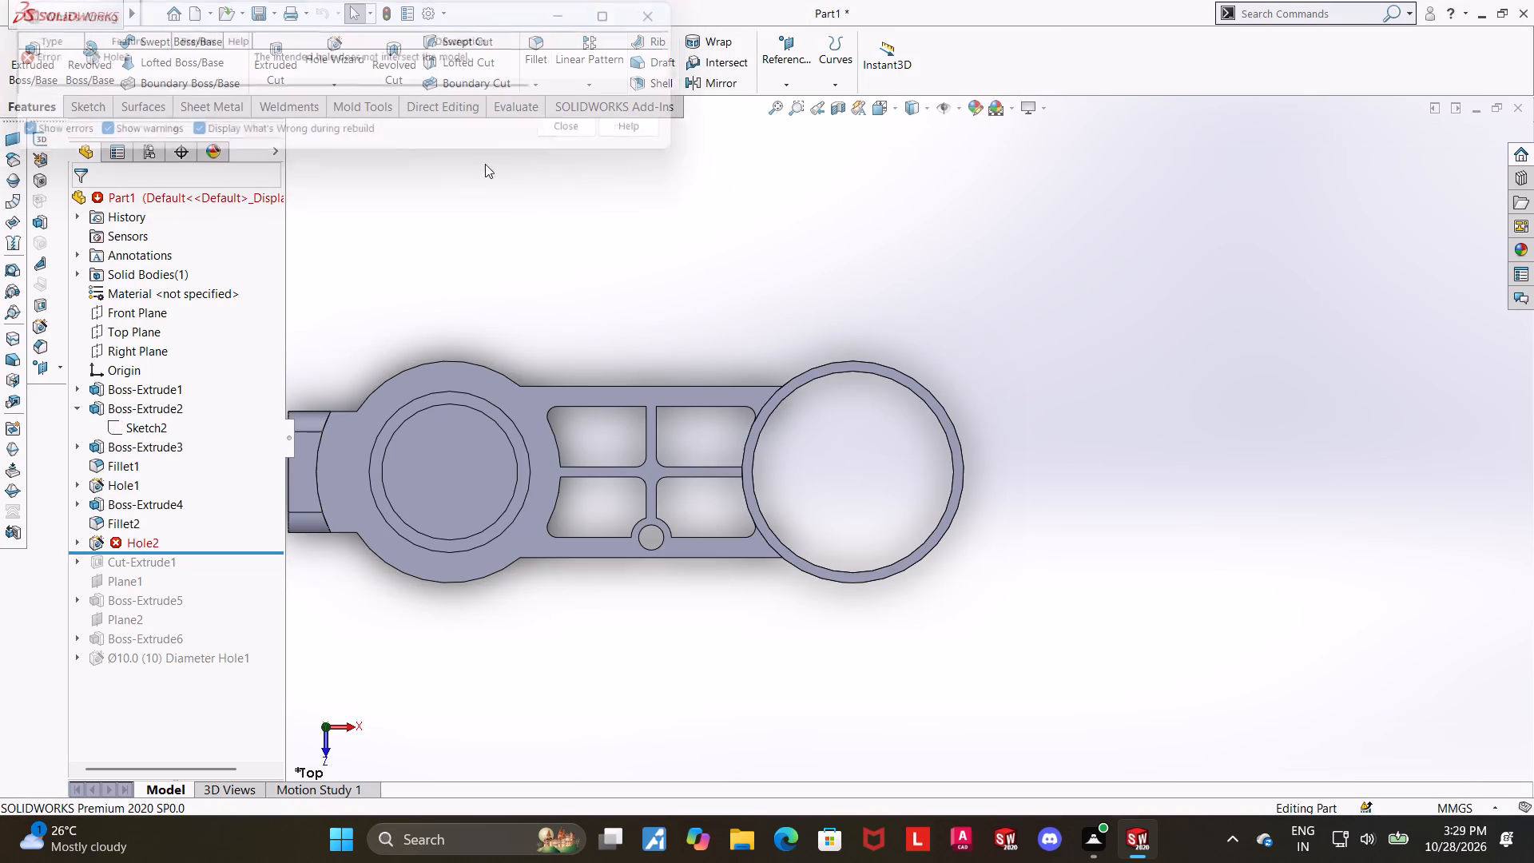
Open the taller boss's extrusion, Boss-Extrude2, for editing and accept its existing settings to rebuild the part.
click(133, 452)
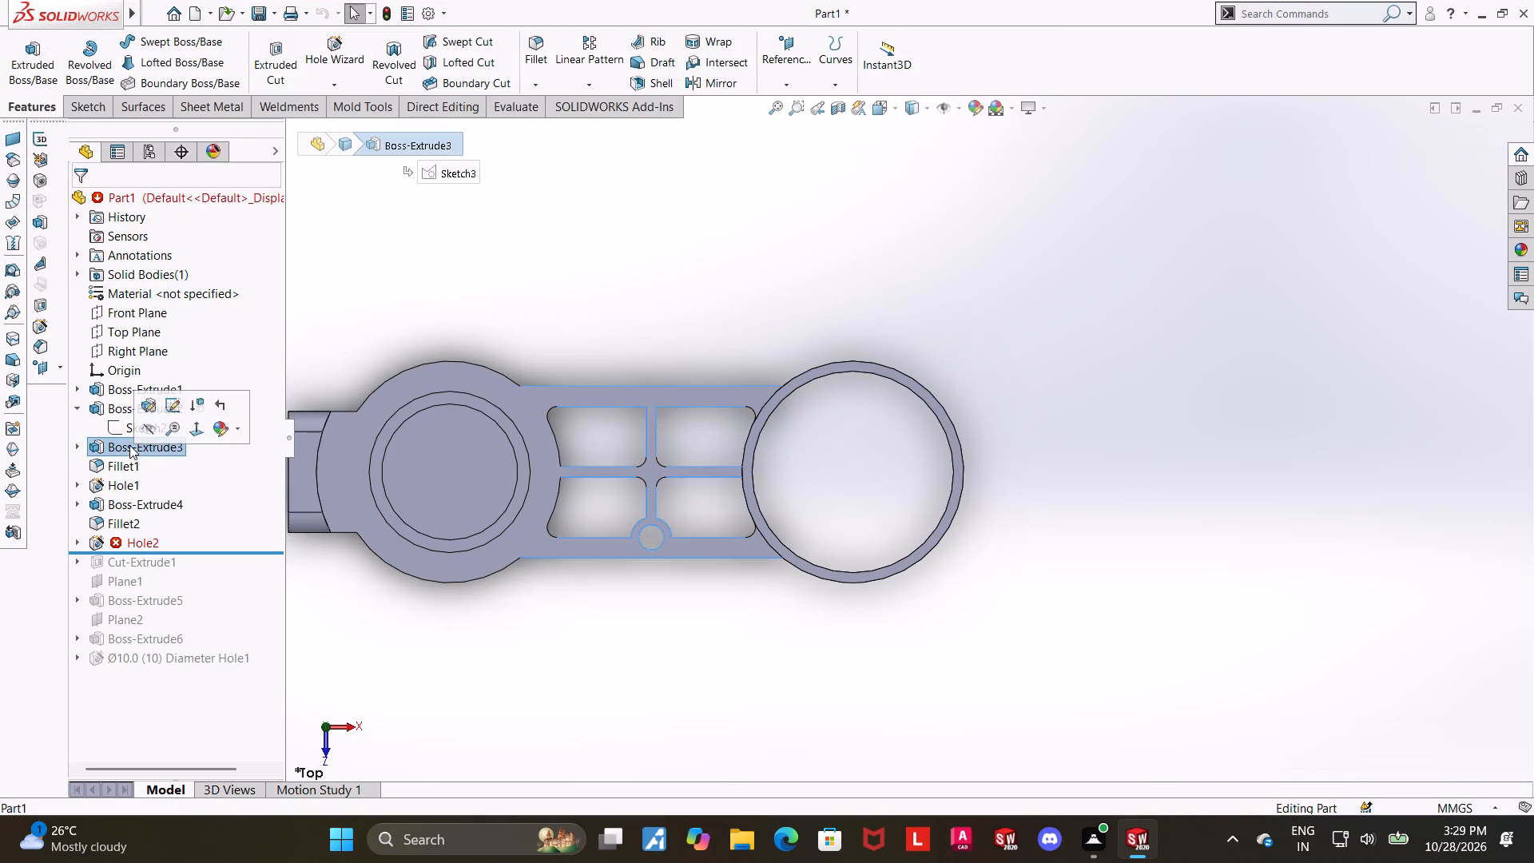
click(91, 409)
click(106, 372)
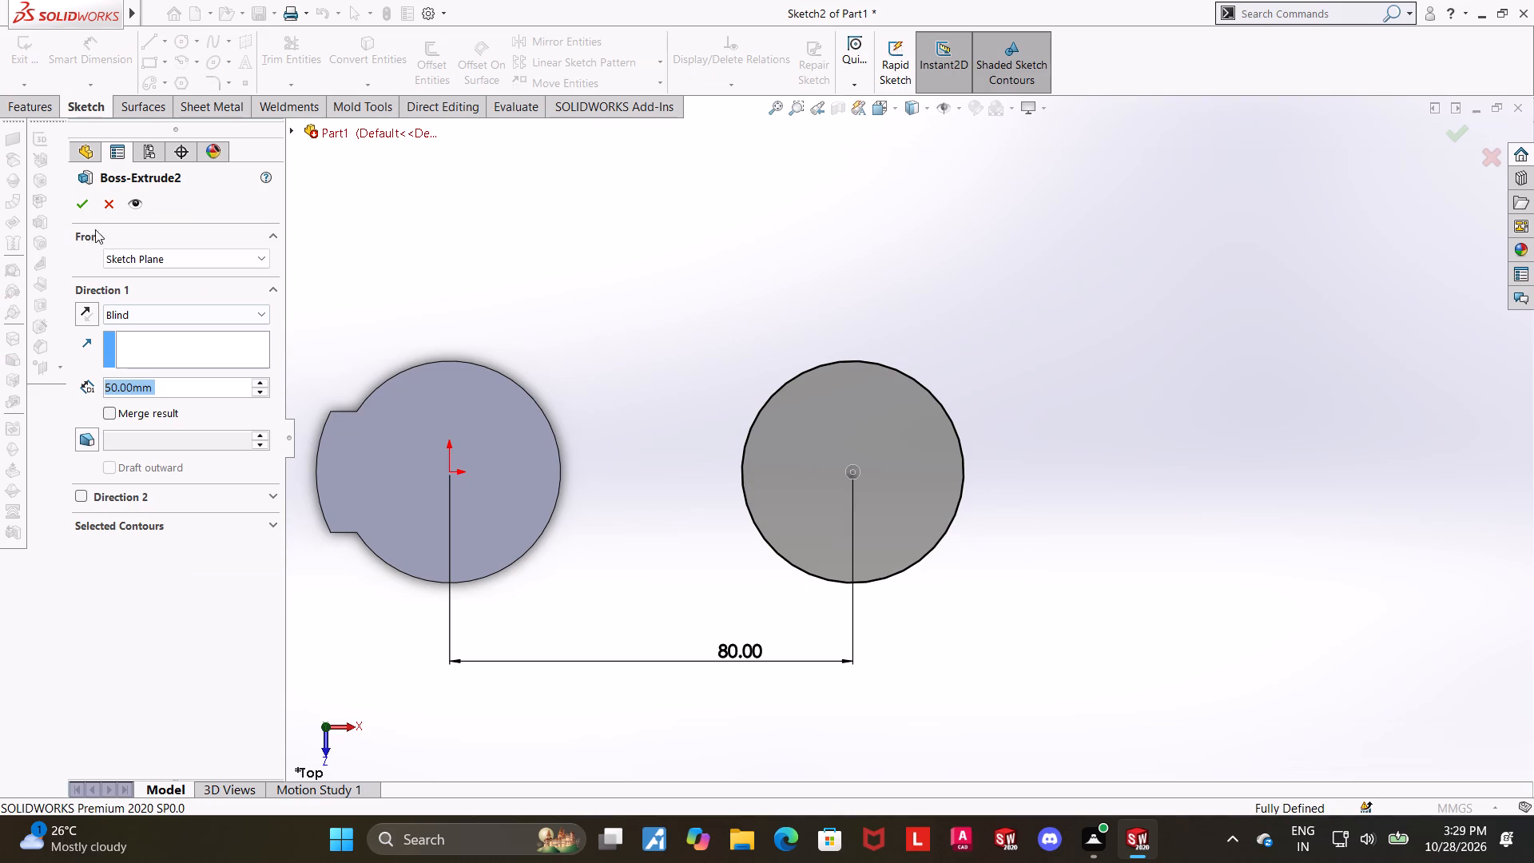
click(86, 204)
click(1142, 319)
Examine the bosses' counterbores and the ribbed walls between them from above and at an angle.
middle_drag(1097, 521, 1093, 368)
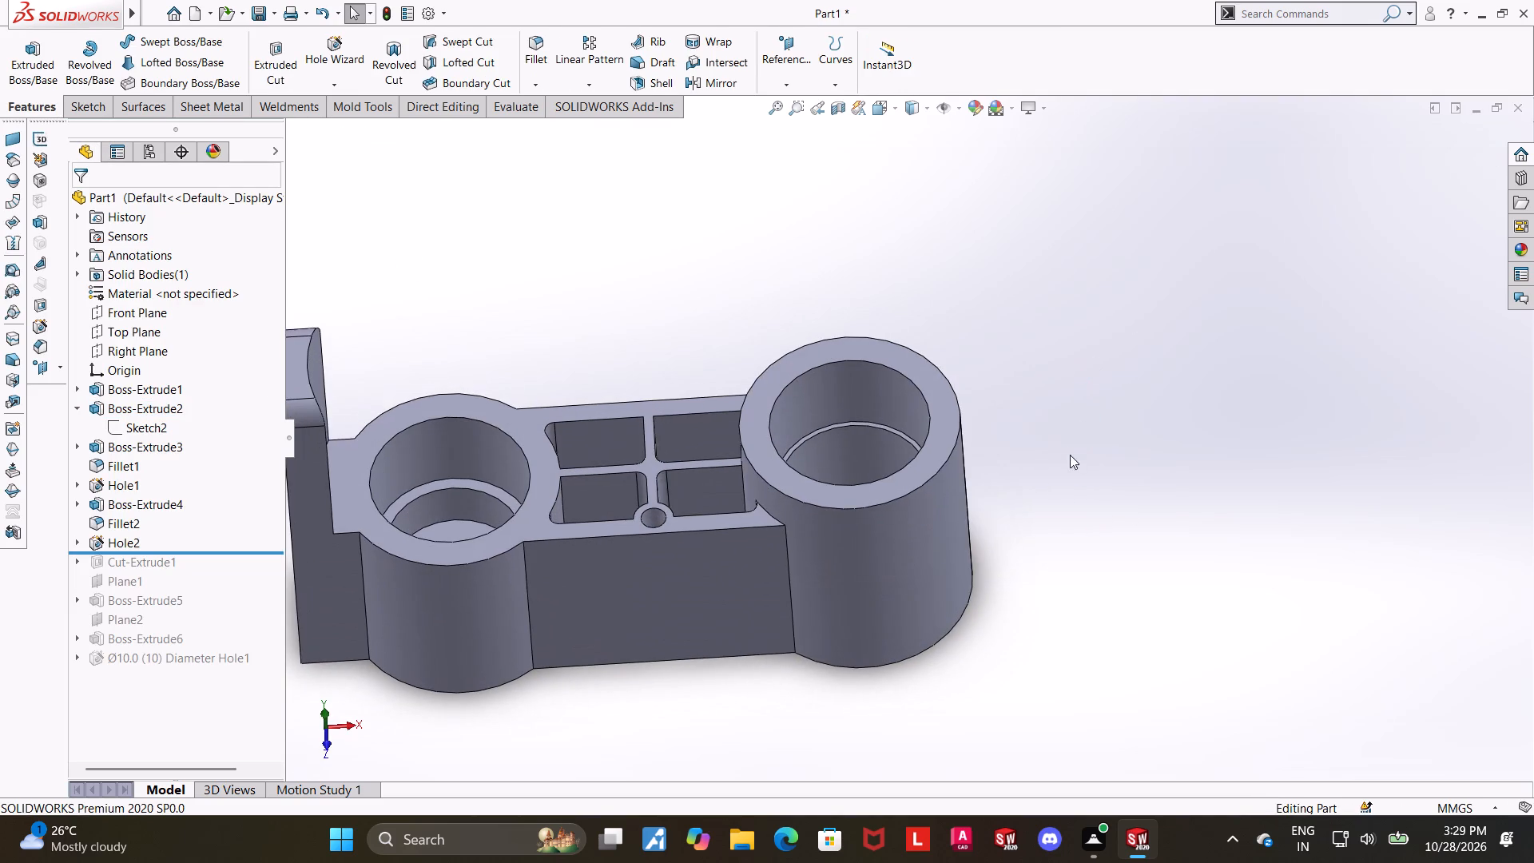
scroll(1139, 513, up, 4)
scroll(940, 439, down, 3)
middle_drag(666, 427, 671, 496)
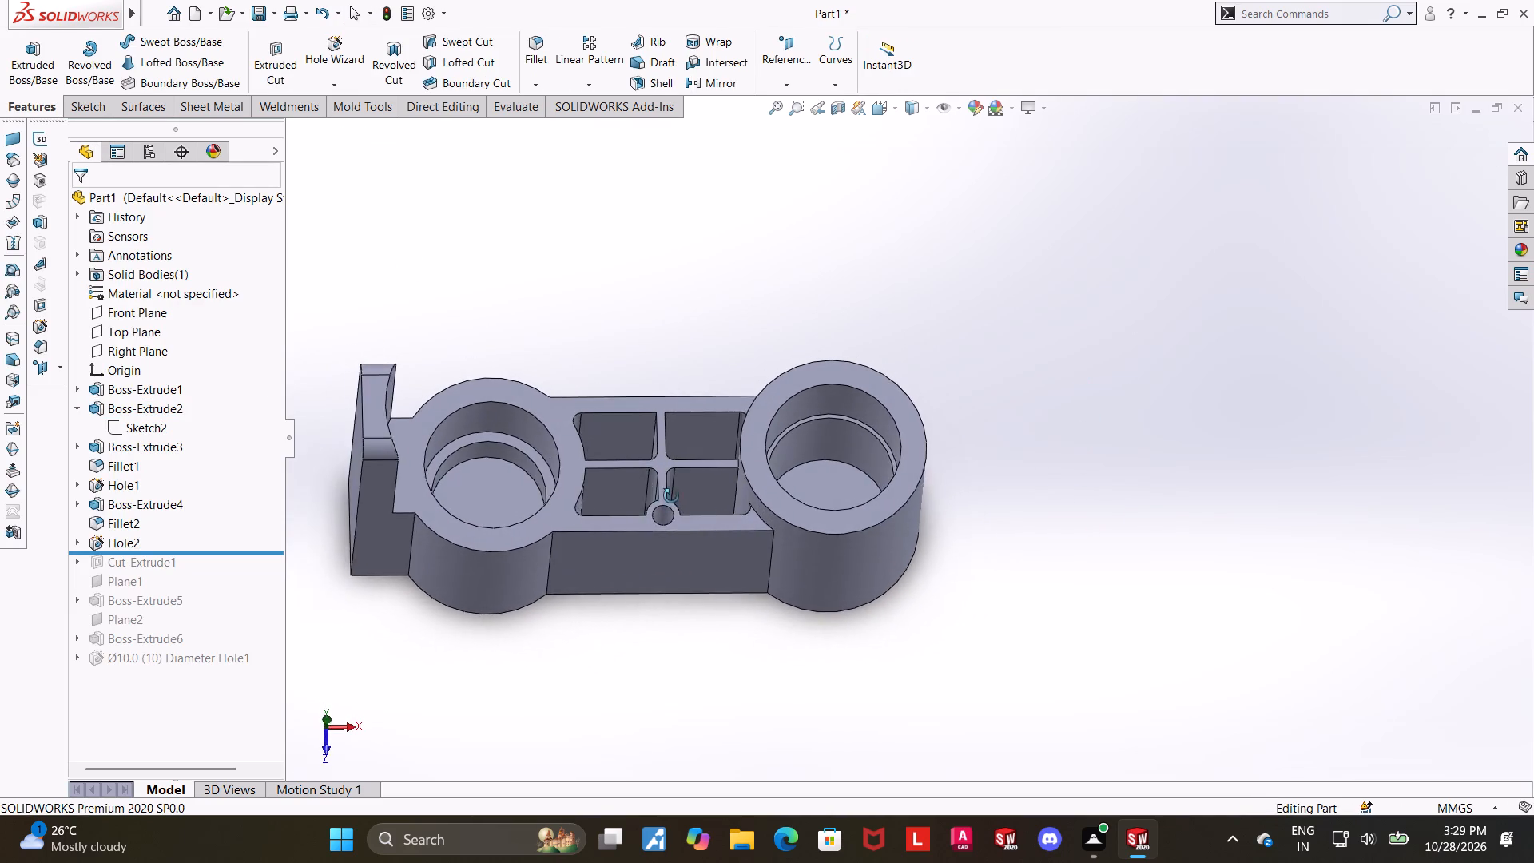
middle_drag(671, 496, 665, 579)
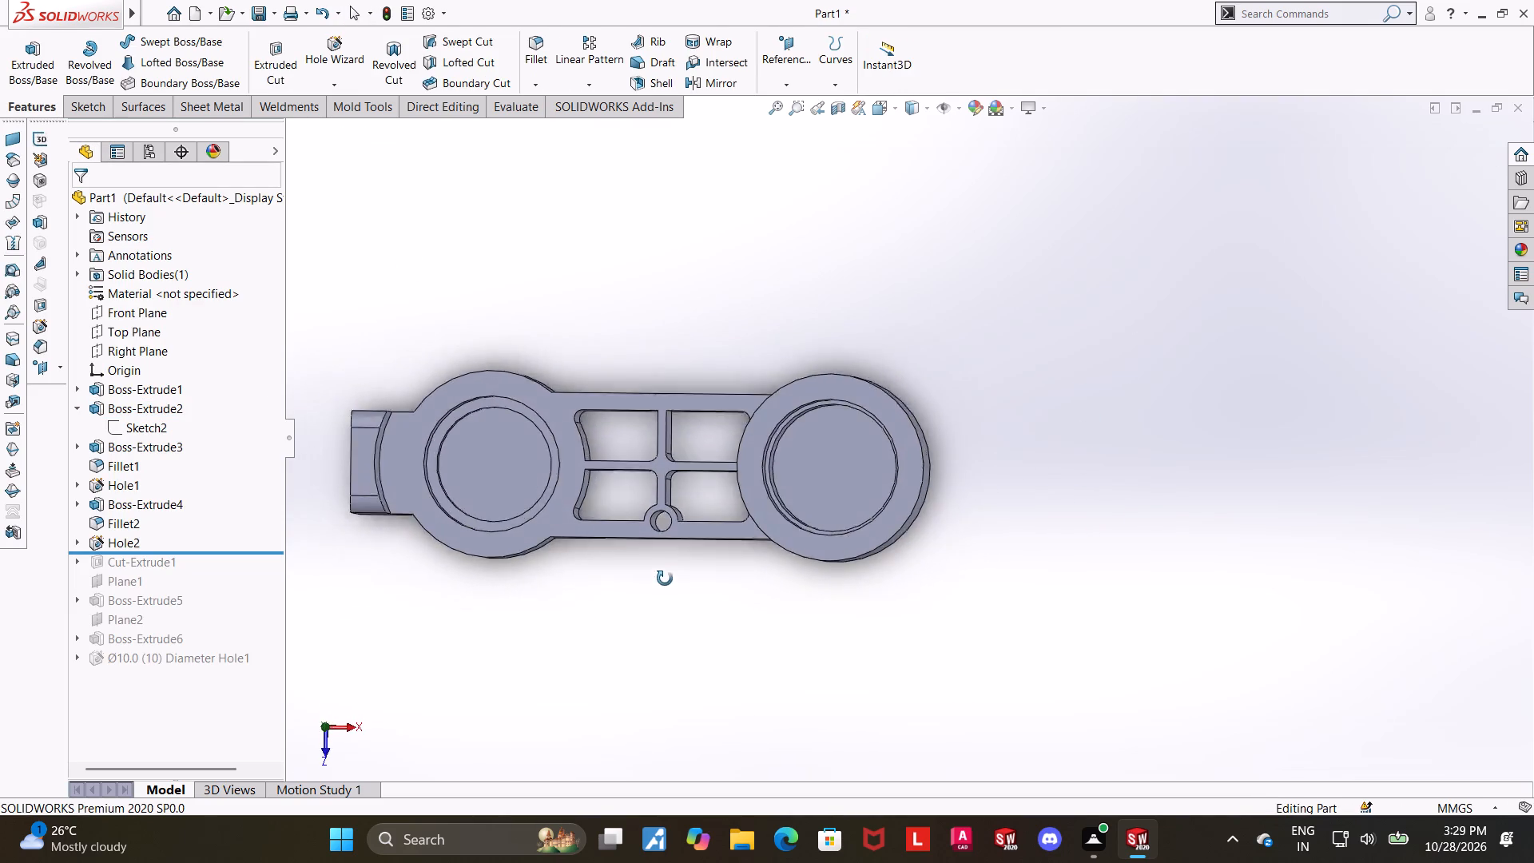
middle_drag(665, 579, 660, 553)
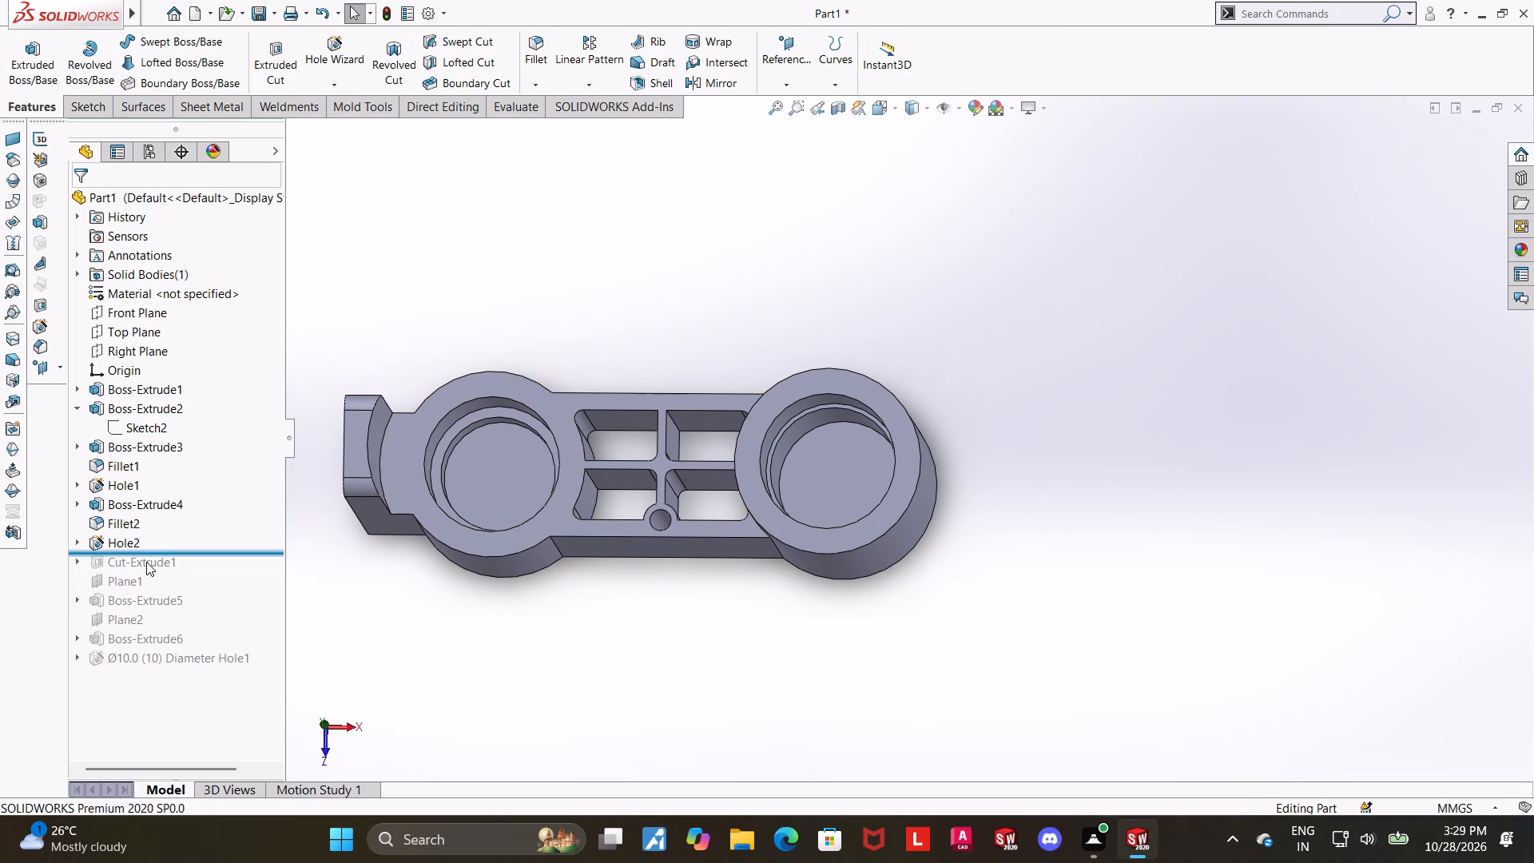
drag(146, 562, 139, 494)
click(145, 565)
middle_drag(669, 601, 662, 514)
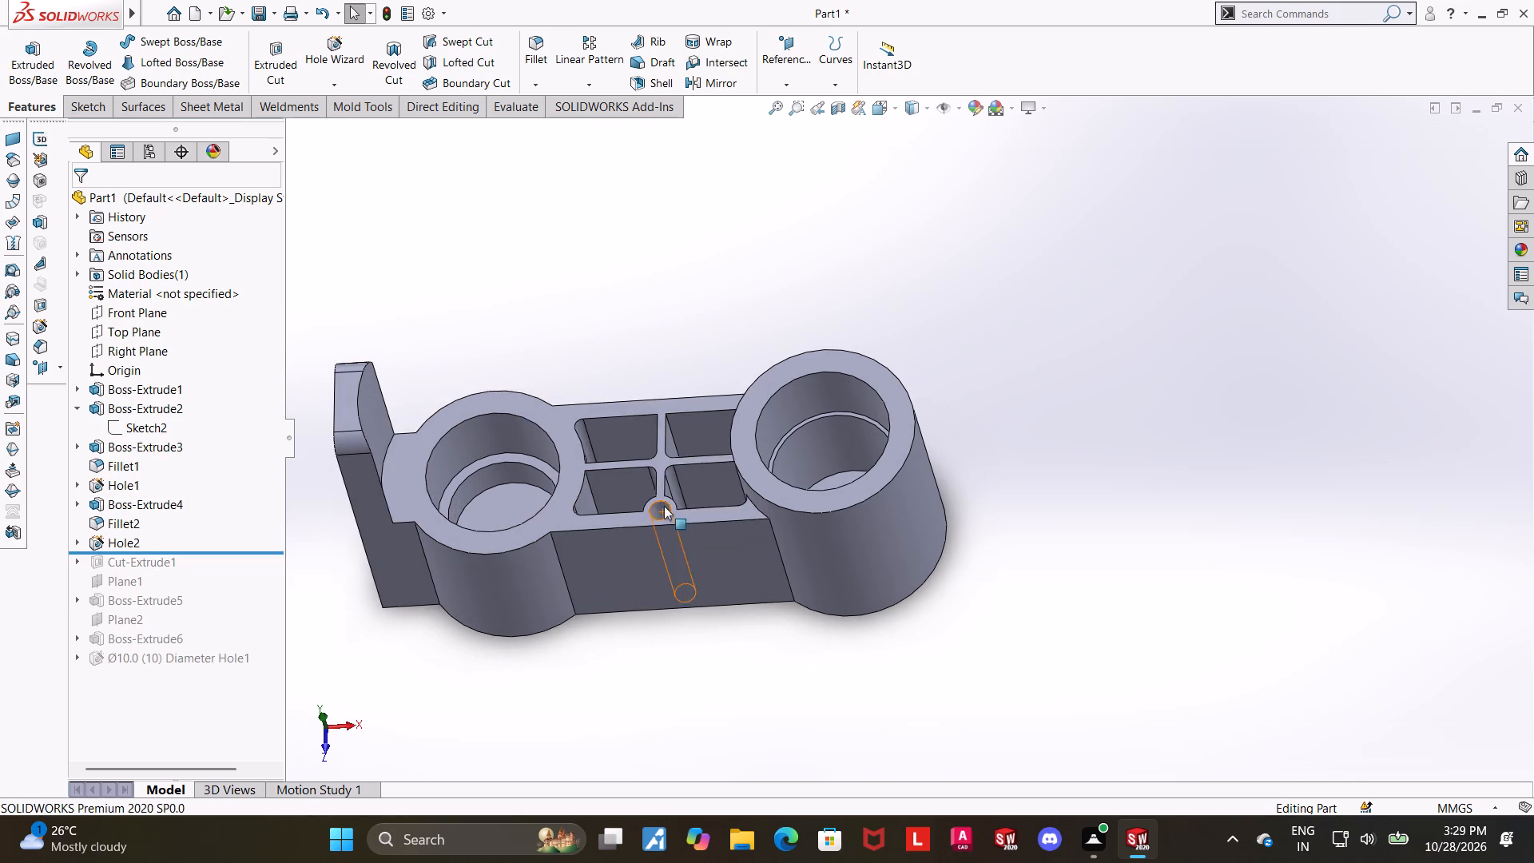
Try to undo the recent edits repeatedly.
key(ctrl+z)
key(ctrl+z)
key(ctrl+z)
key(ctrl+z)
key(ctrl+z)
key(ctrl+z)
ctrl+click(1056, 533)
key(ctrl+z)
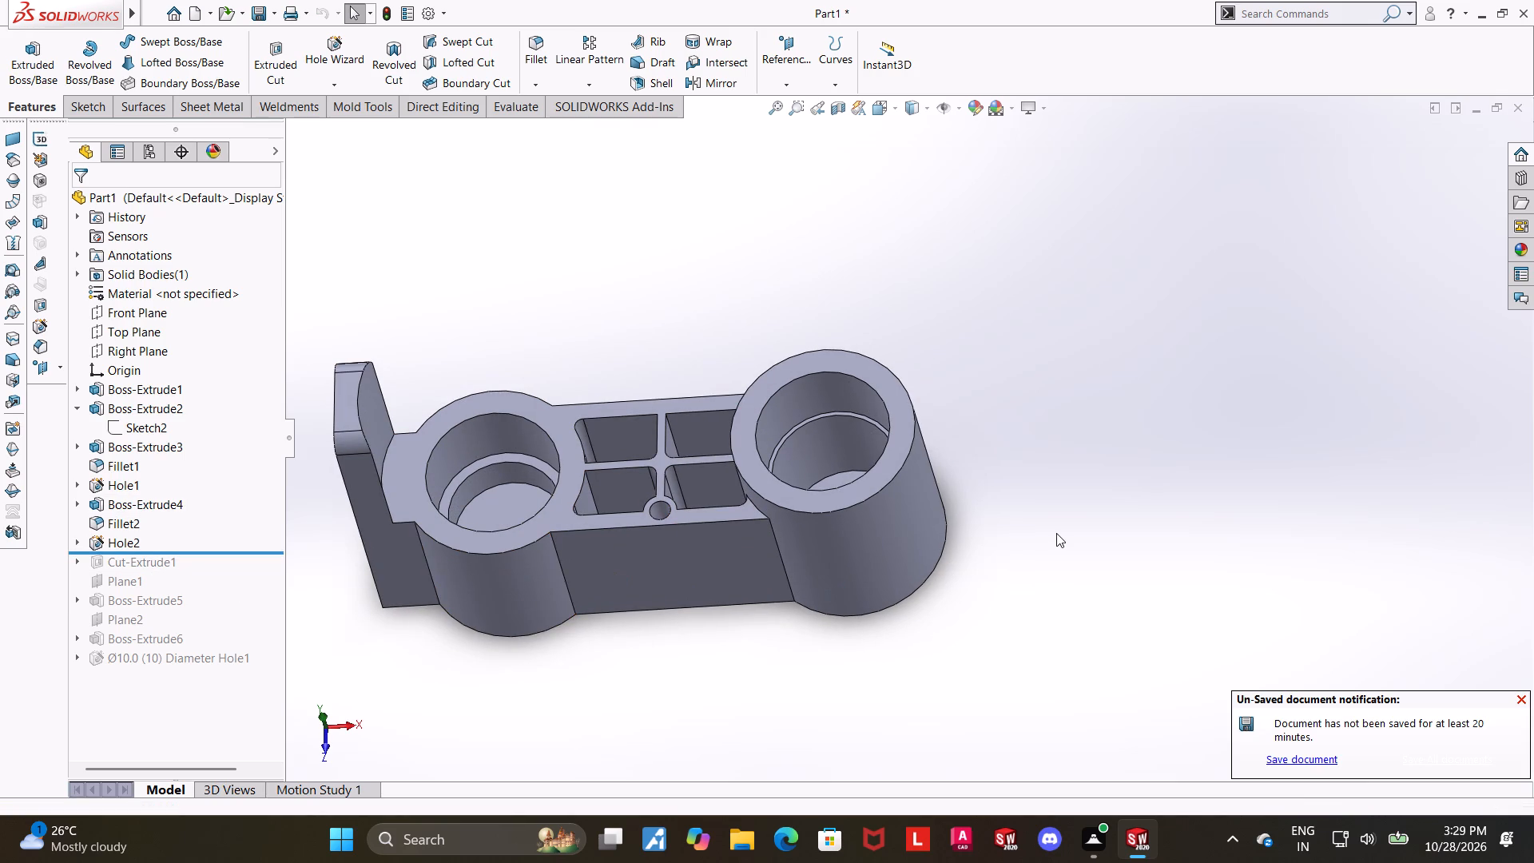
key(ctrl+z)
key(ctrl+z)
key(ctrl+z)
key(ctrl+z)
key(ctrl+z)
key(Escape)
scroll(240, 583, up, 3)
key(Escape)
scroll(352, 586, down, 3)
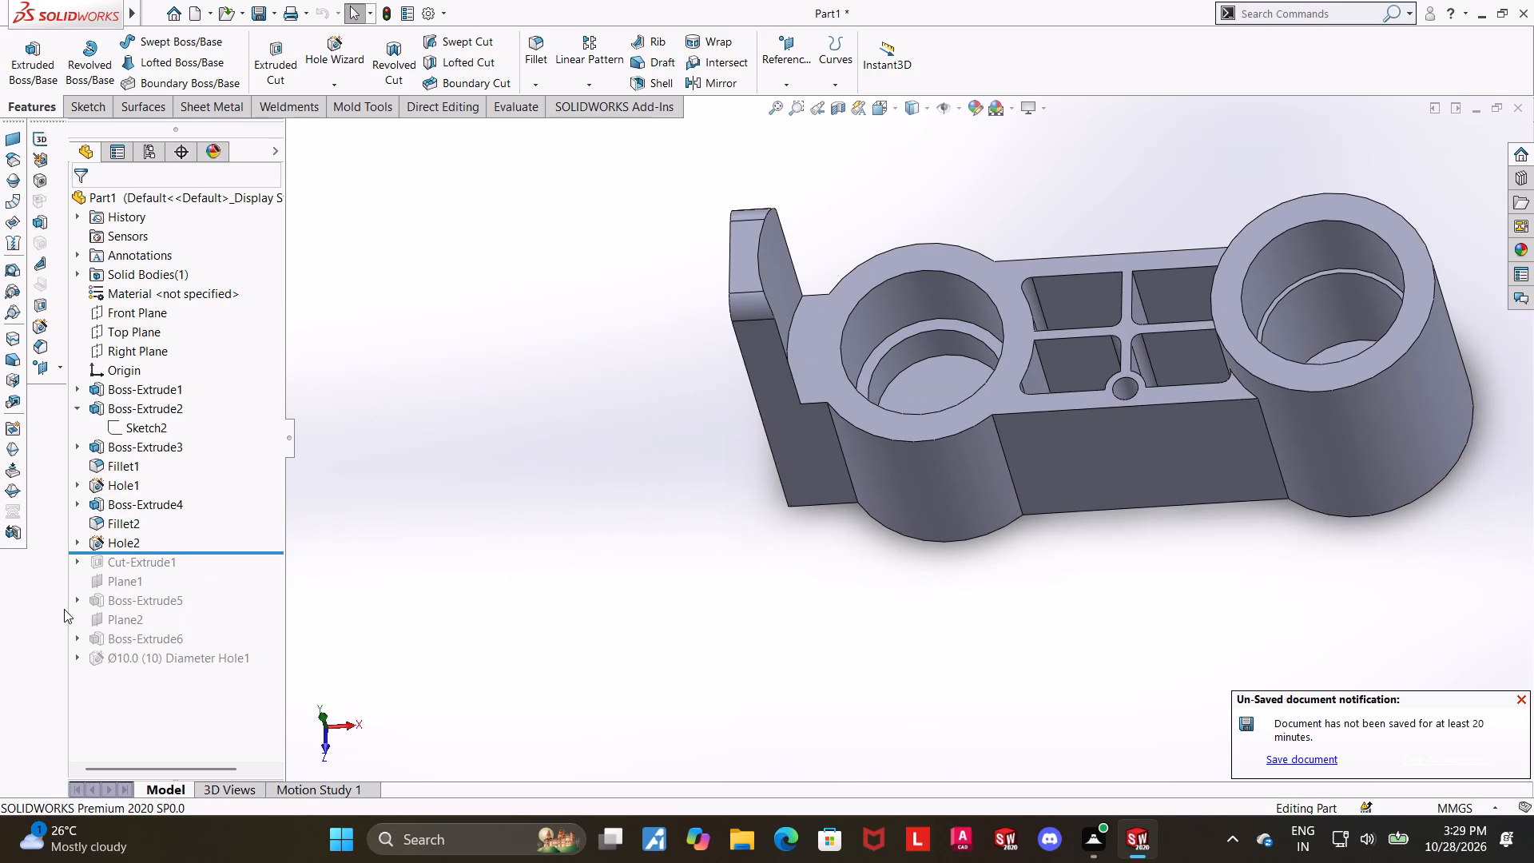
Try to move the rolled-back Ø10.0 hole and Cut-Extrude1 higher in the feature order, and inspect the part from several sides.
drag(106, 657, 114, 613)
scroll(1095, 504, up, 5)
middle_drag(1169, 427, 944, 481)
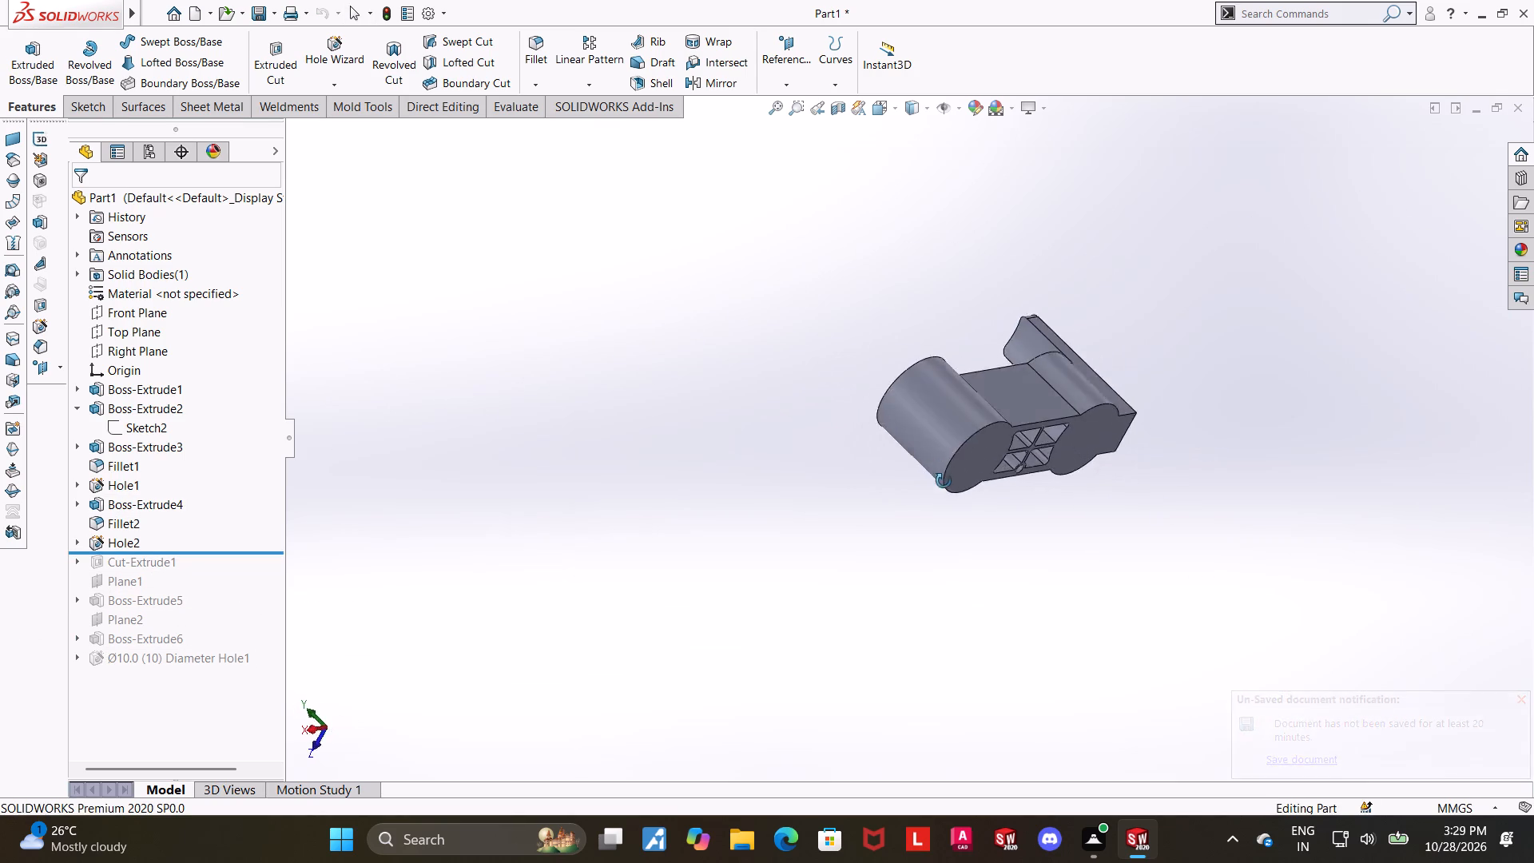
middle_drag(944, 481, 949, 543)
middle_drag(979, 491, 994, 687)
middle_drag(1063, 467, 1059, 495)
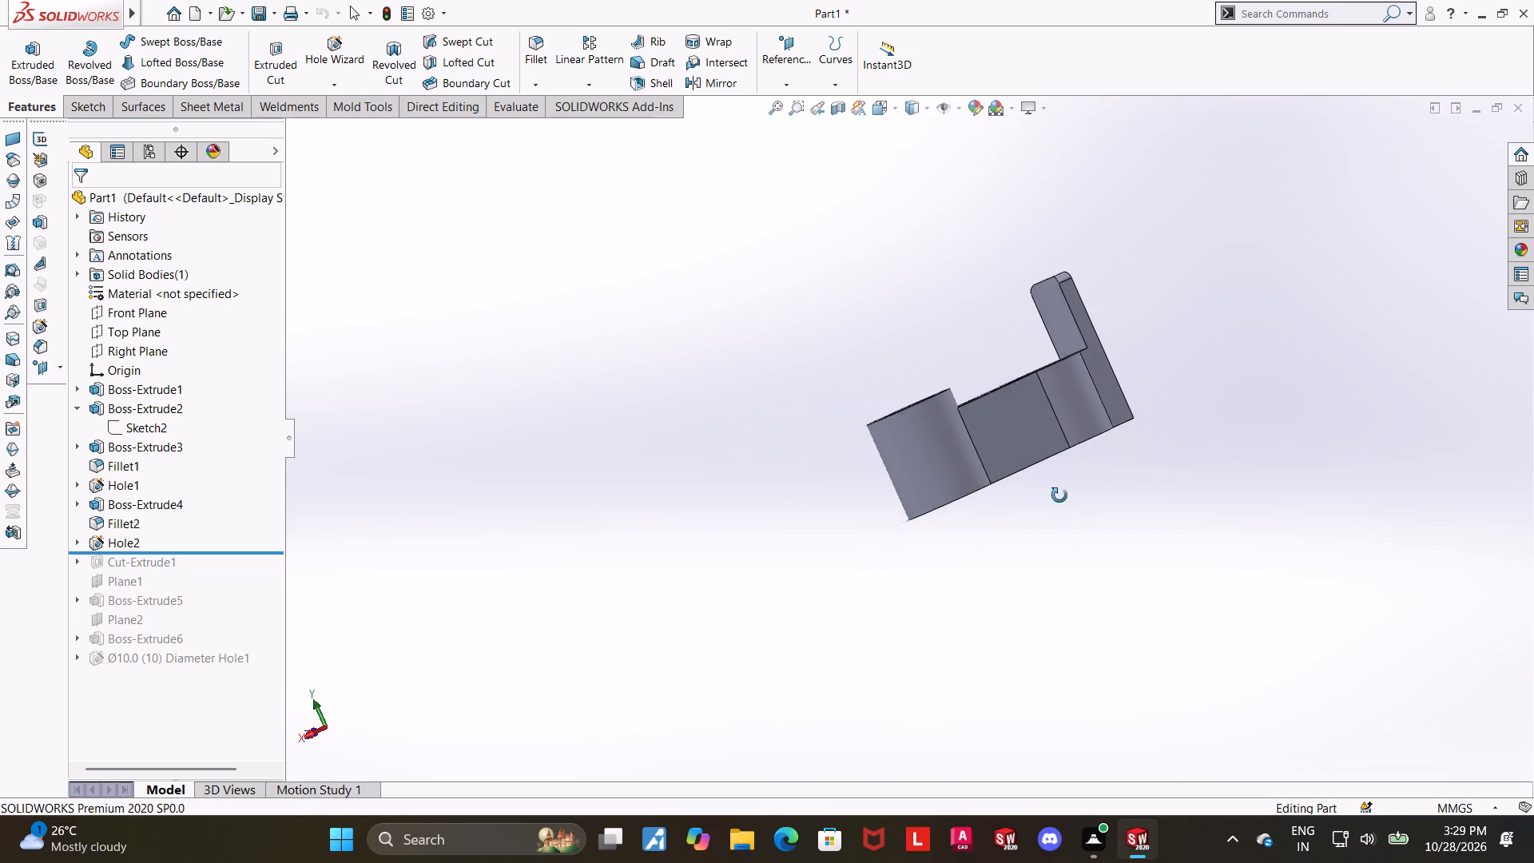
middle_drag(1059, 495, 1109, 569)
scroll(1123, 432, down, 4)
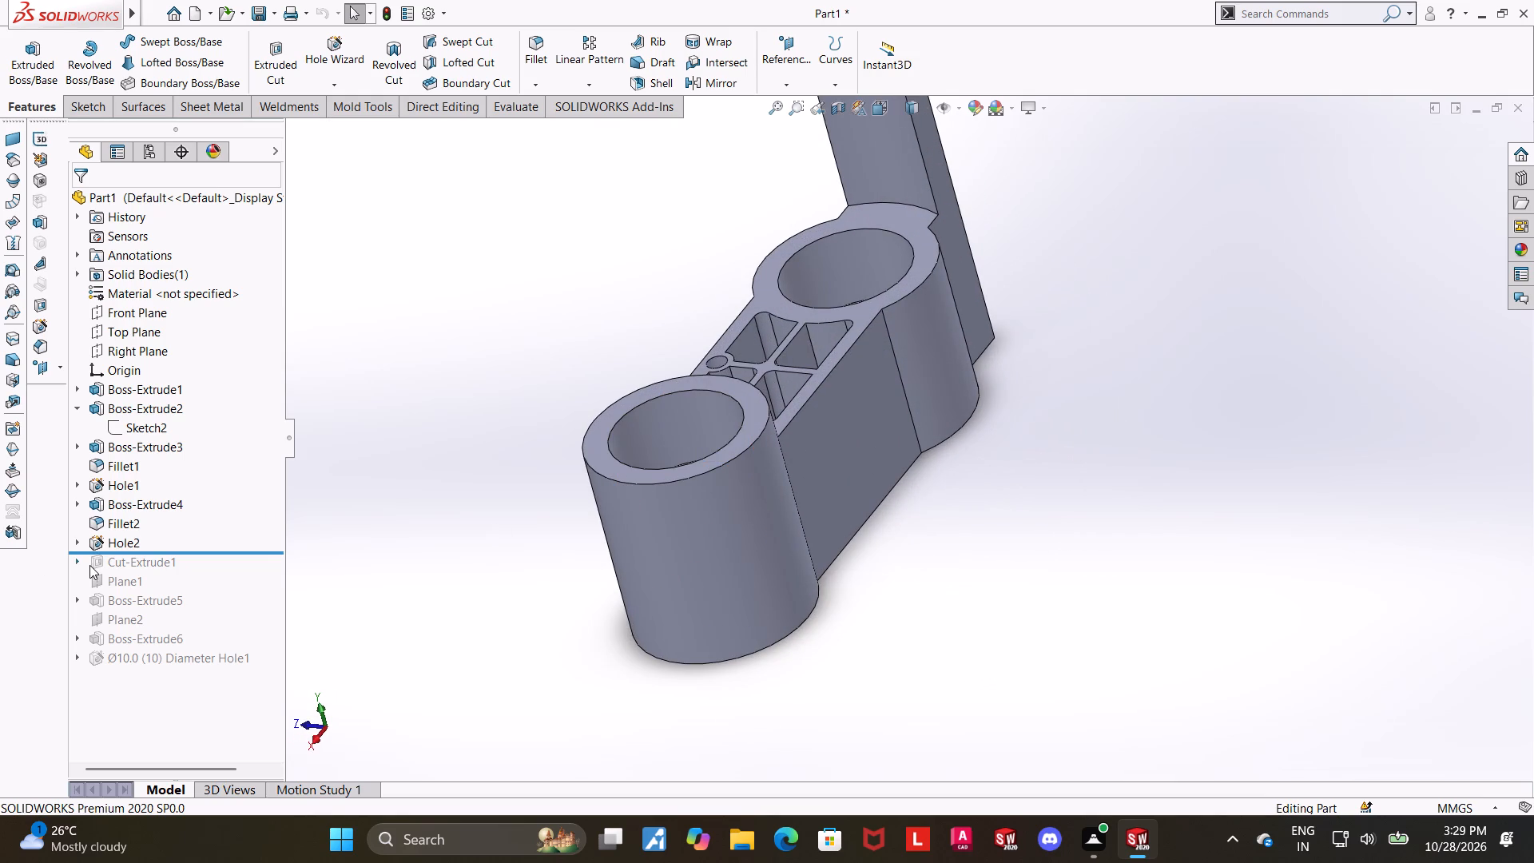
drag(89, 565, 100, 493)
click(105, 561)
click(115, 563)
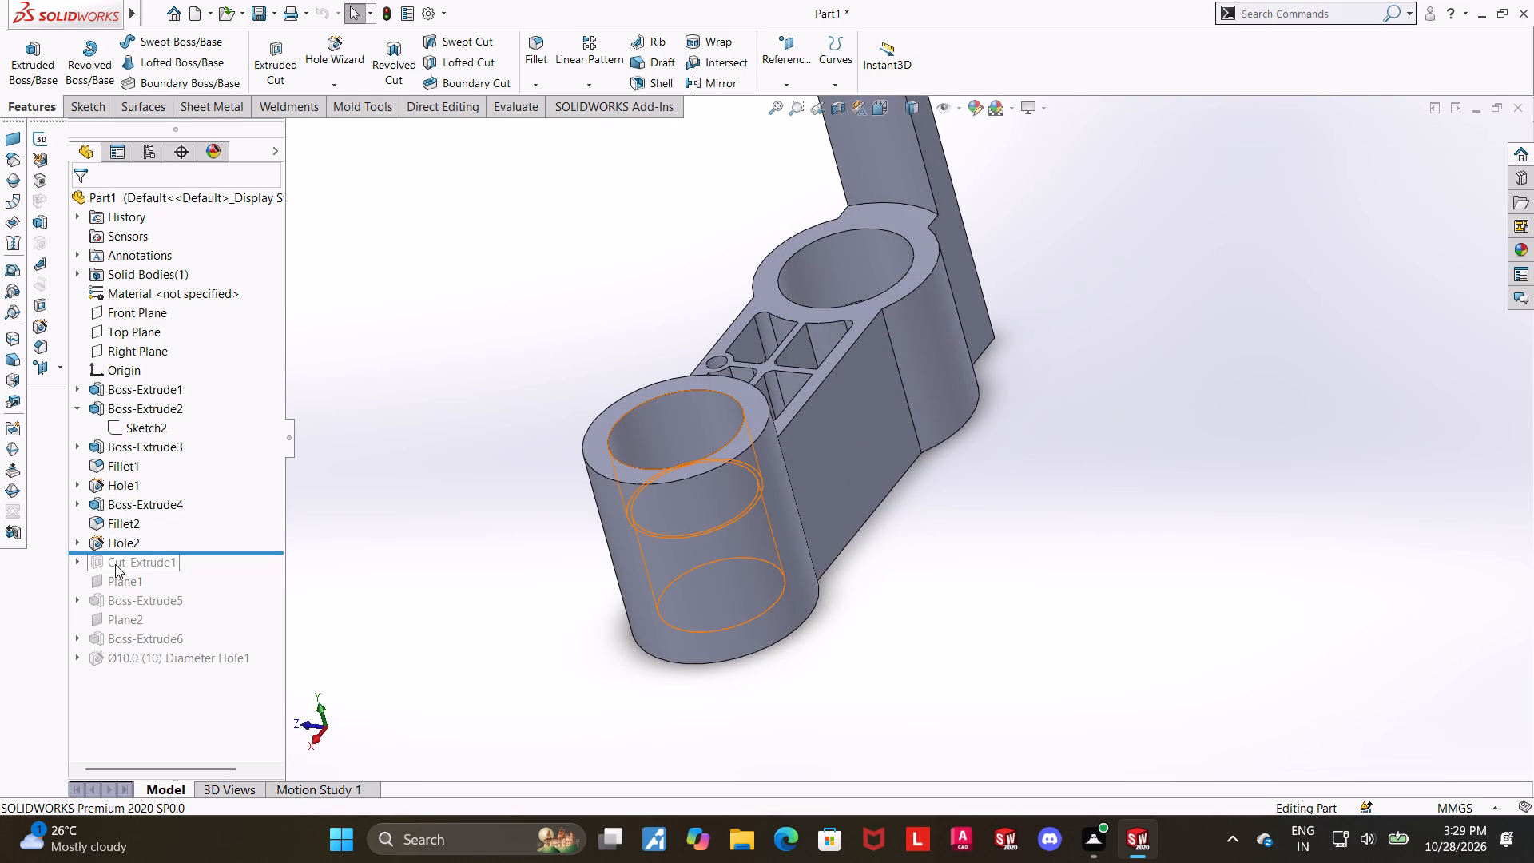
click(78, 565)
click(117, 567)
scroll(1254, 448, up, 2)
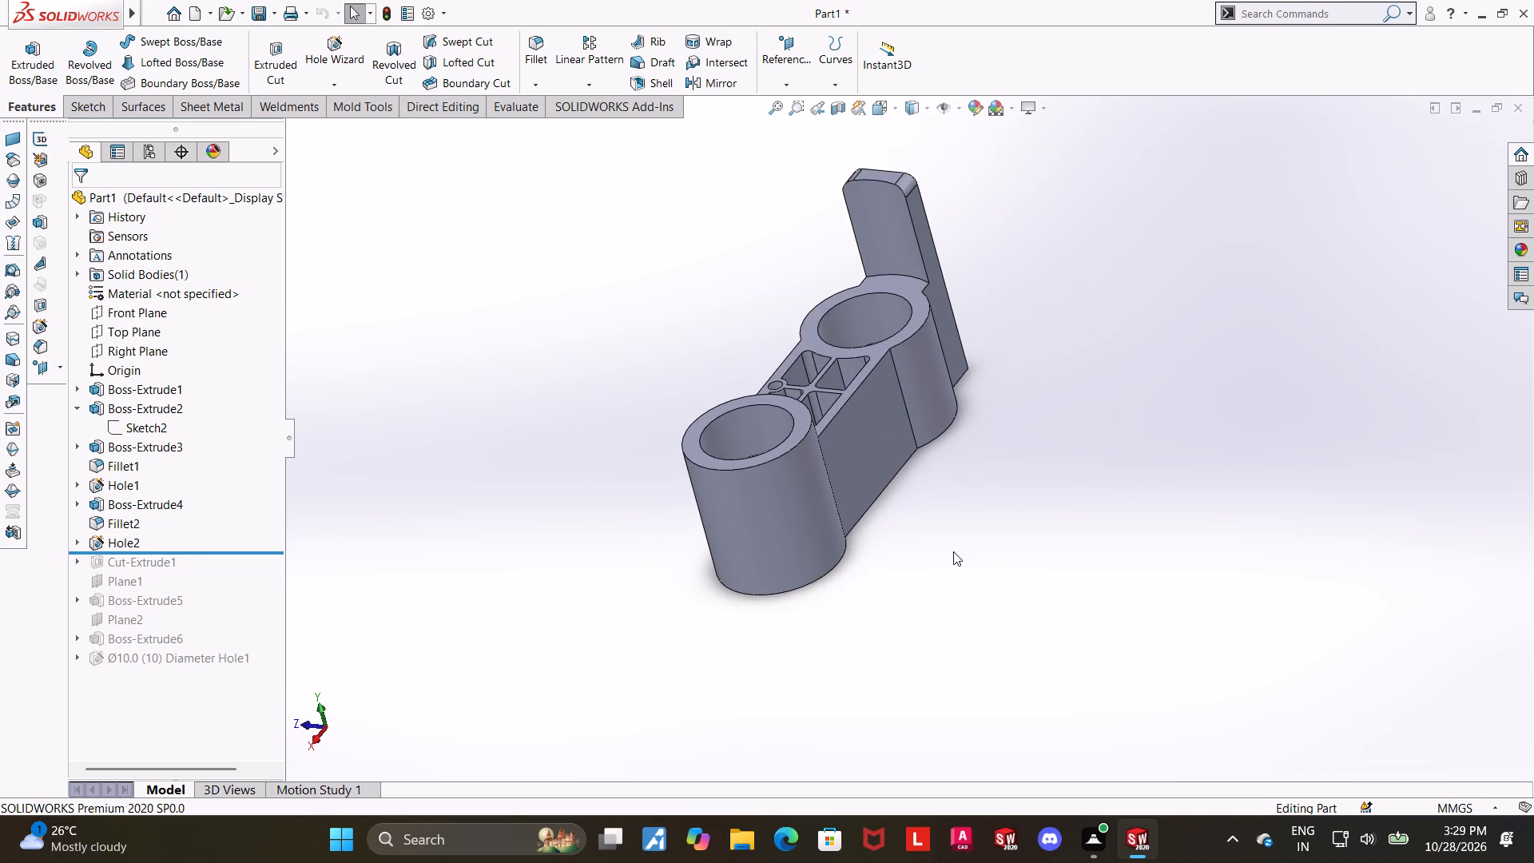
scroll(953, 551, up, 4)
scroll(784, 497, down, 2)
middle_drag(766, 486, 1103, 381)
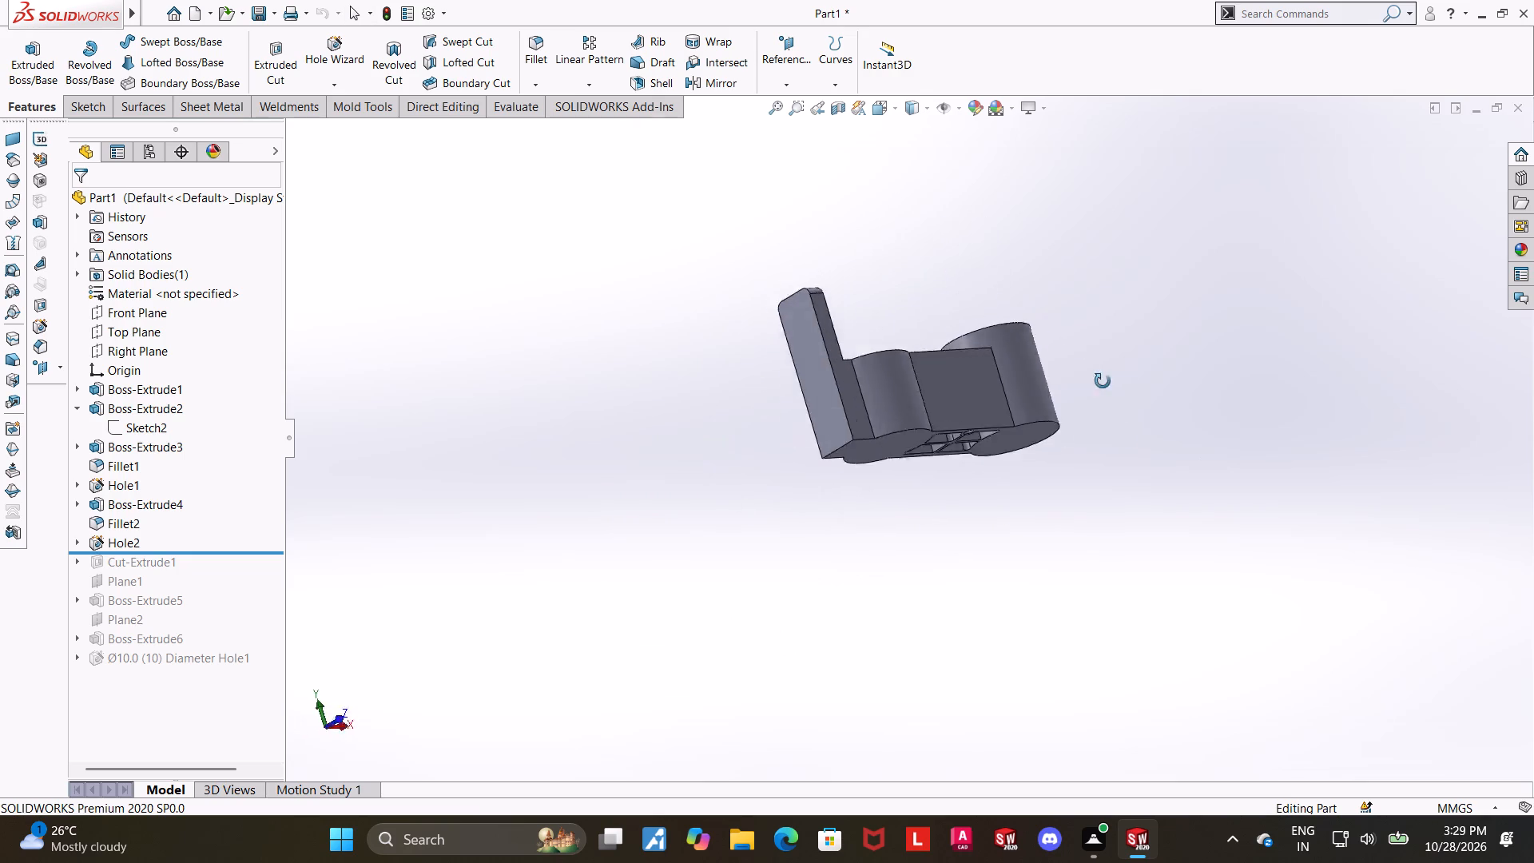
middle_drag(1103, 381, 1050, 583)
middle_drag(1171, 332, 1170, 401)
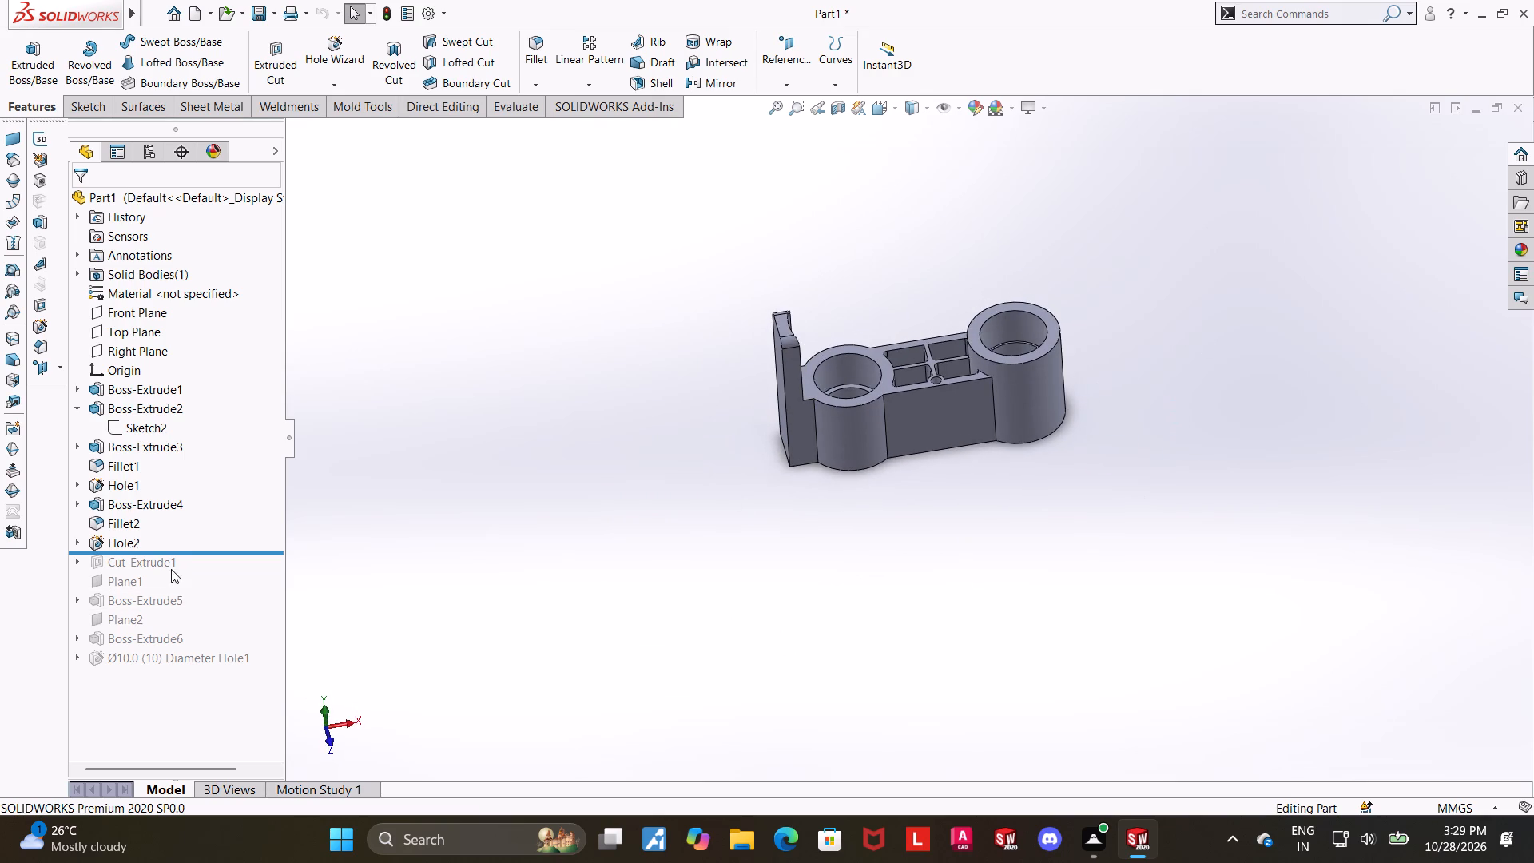
Roll the part forward one feature at a time from Cut-Extrude1 through the Ø10.0 (10) Diameter Hole1.
right_click(168, 564)
click(158, 588)
click(134, 566)
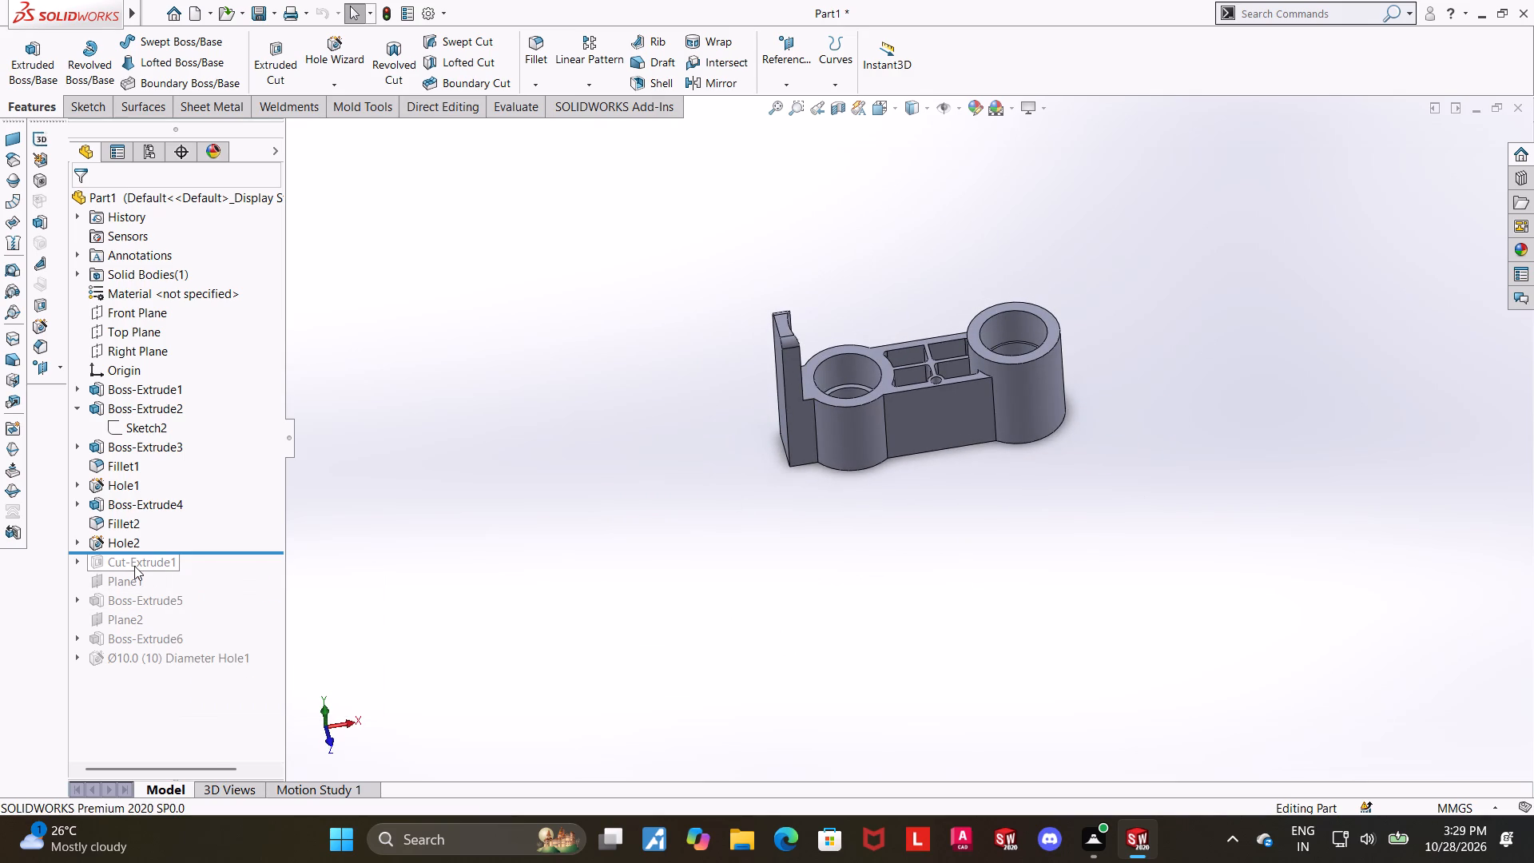
right_click(134, 565)
click(165, 579)
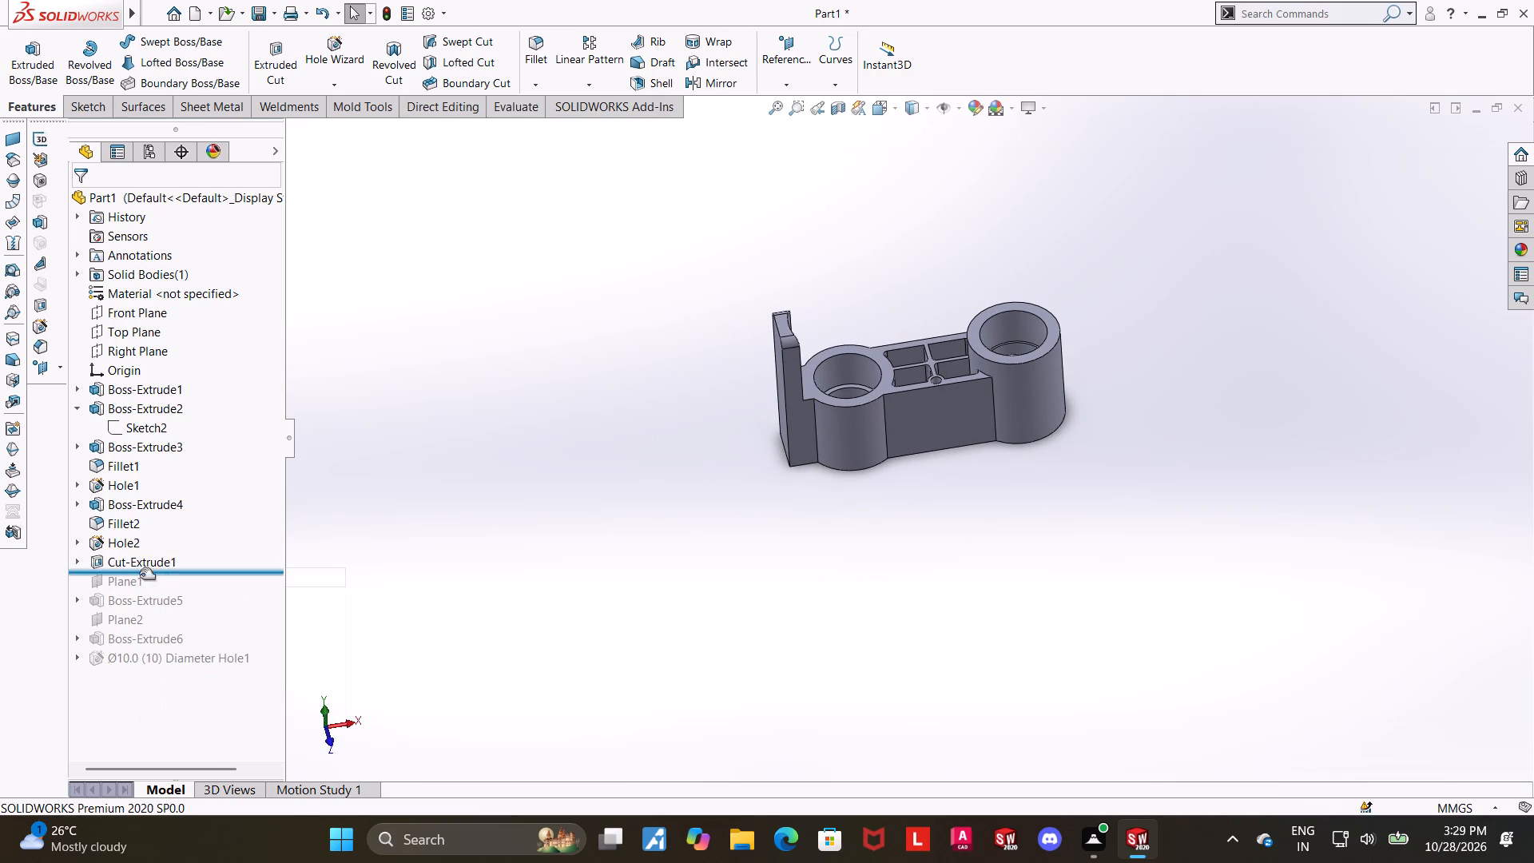
right_click(116, 586)
click(144, 600)
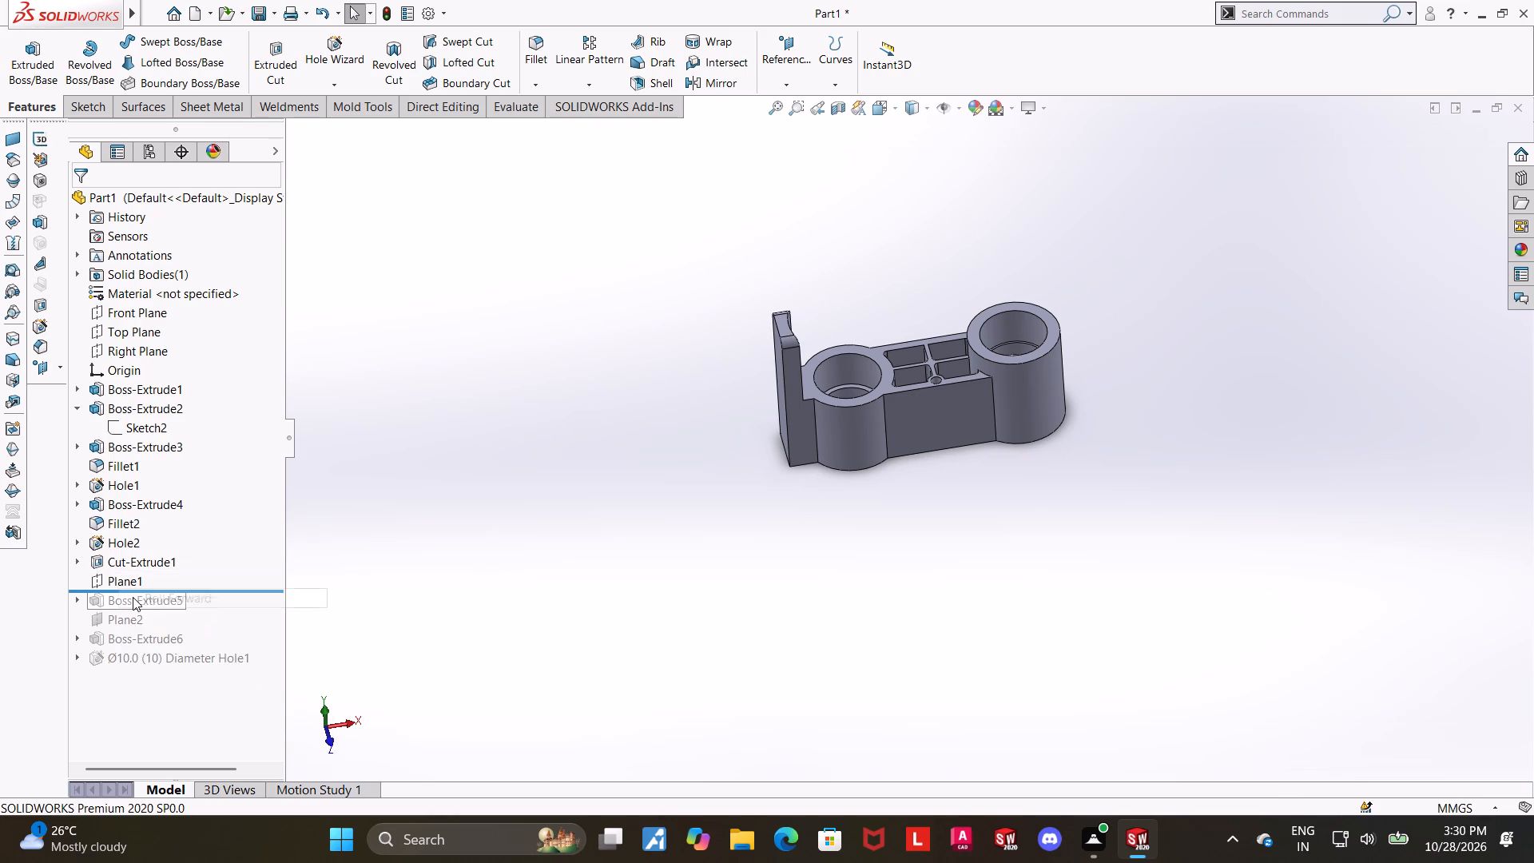
right_click(133, 597)
click(163, 611)
right_click(139, 620)
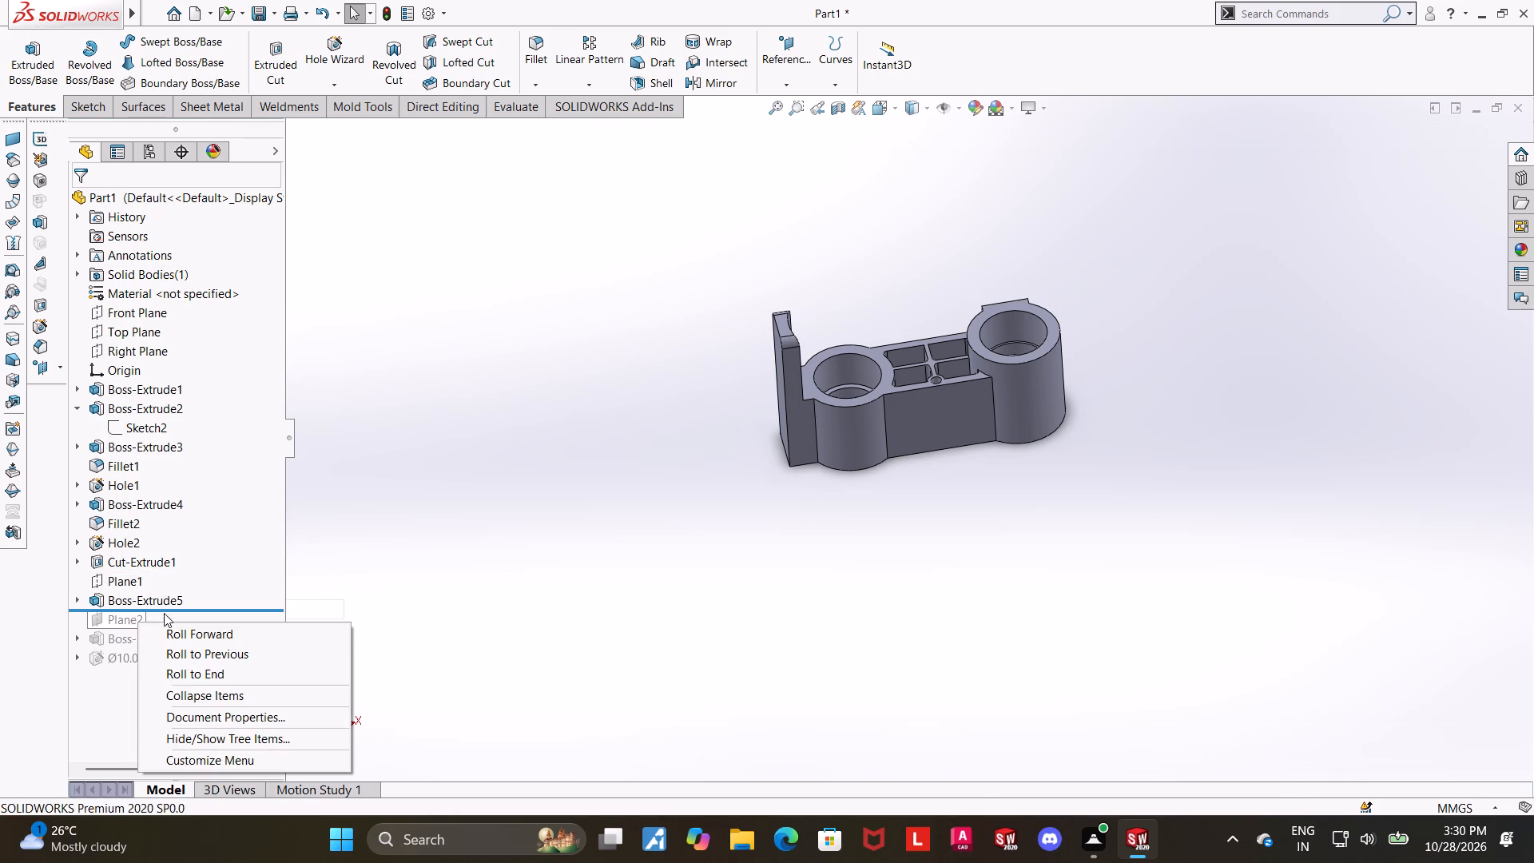
click(171, 628)
right_click(139, 644)
click(172, 654)
right_click(151, 659)
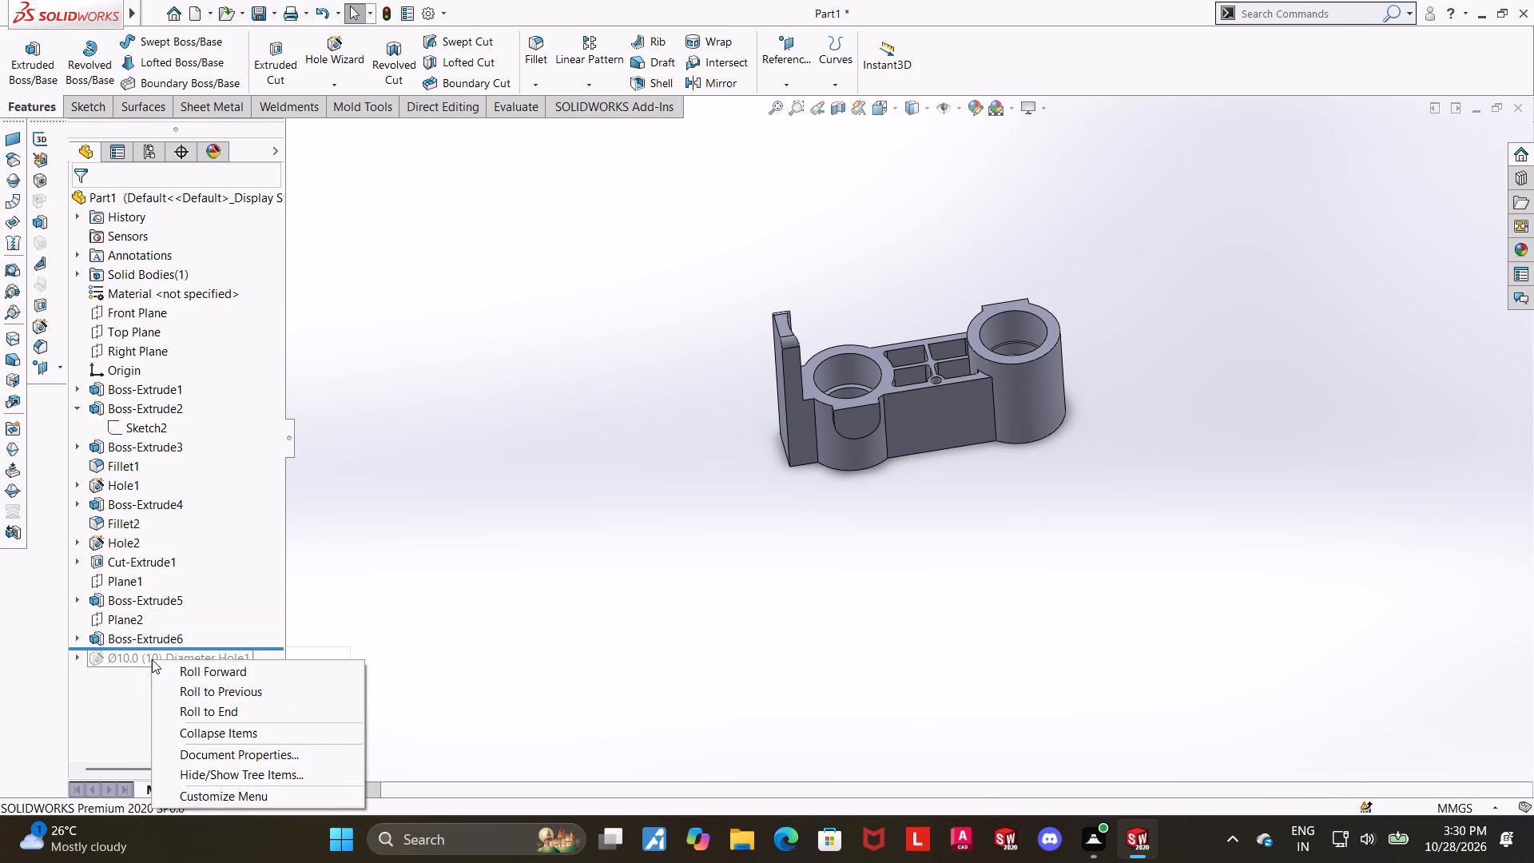
click(193, 672)
Examine how the U-shaped pads, the Ø10 hole and the side hole meet the bosses, including from the top view.
scroll(988, 611, up, 1)
middle_drag(988, 611, 1003, 564)
scroll(985, 425, down, 2)
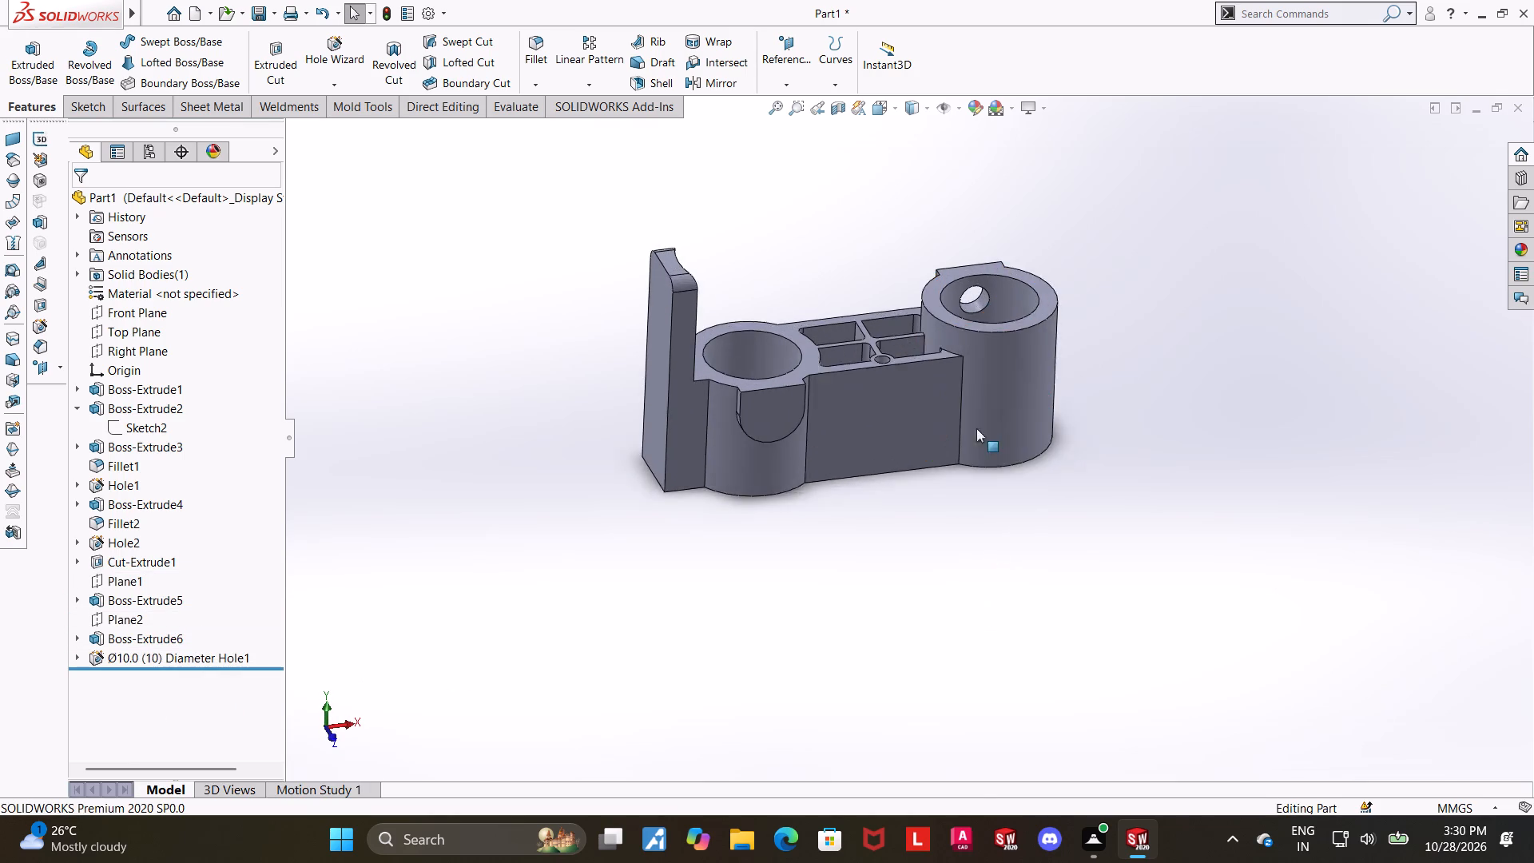
scroll(976, 428, down, 2)
middle_drag(877, 471, 933, 432)
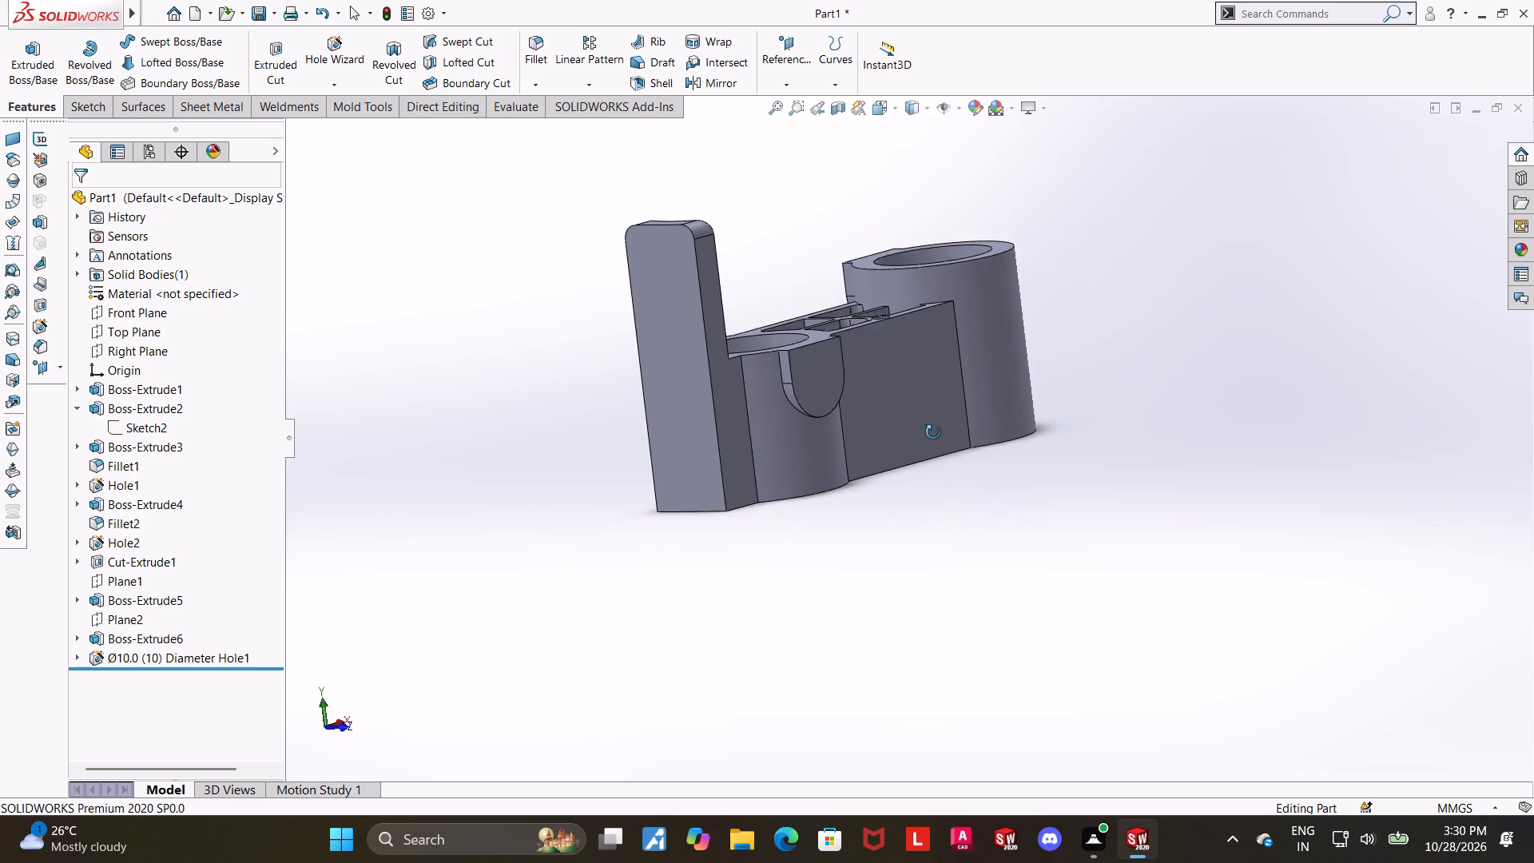
middle_drag(933, 432, 1144, 472)
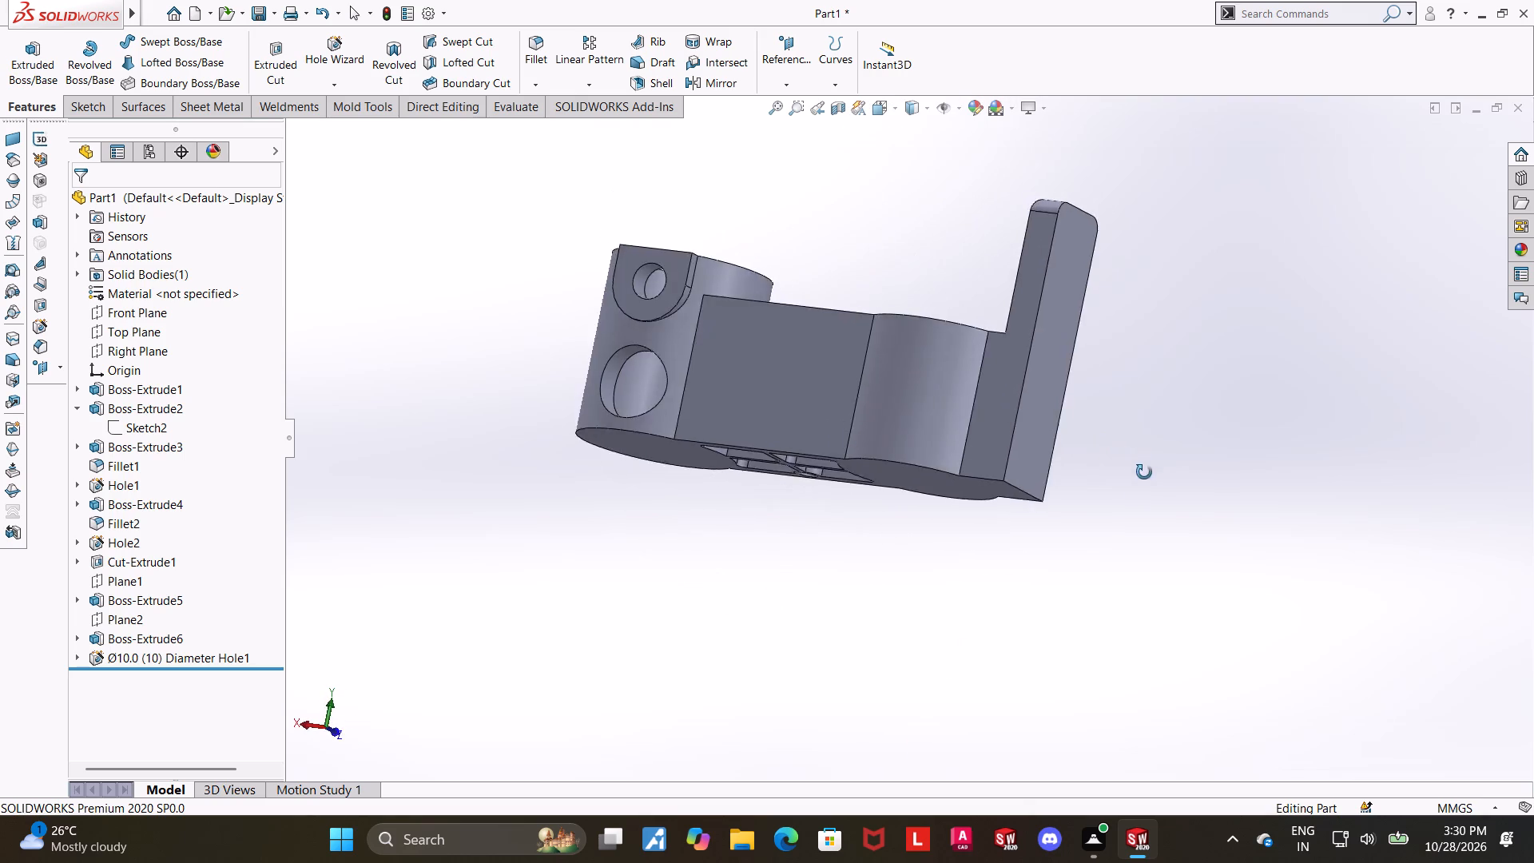
middle_drag(1144, 472, 1292, 594)
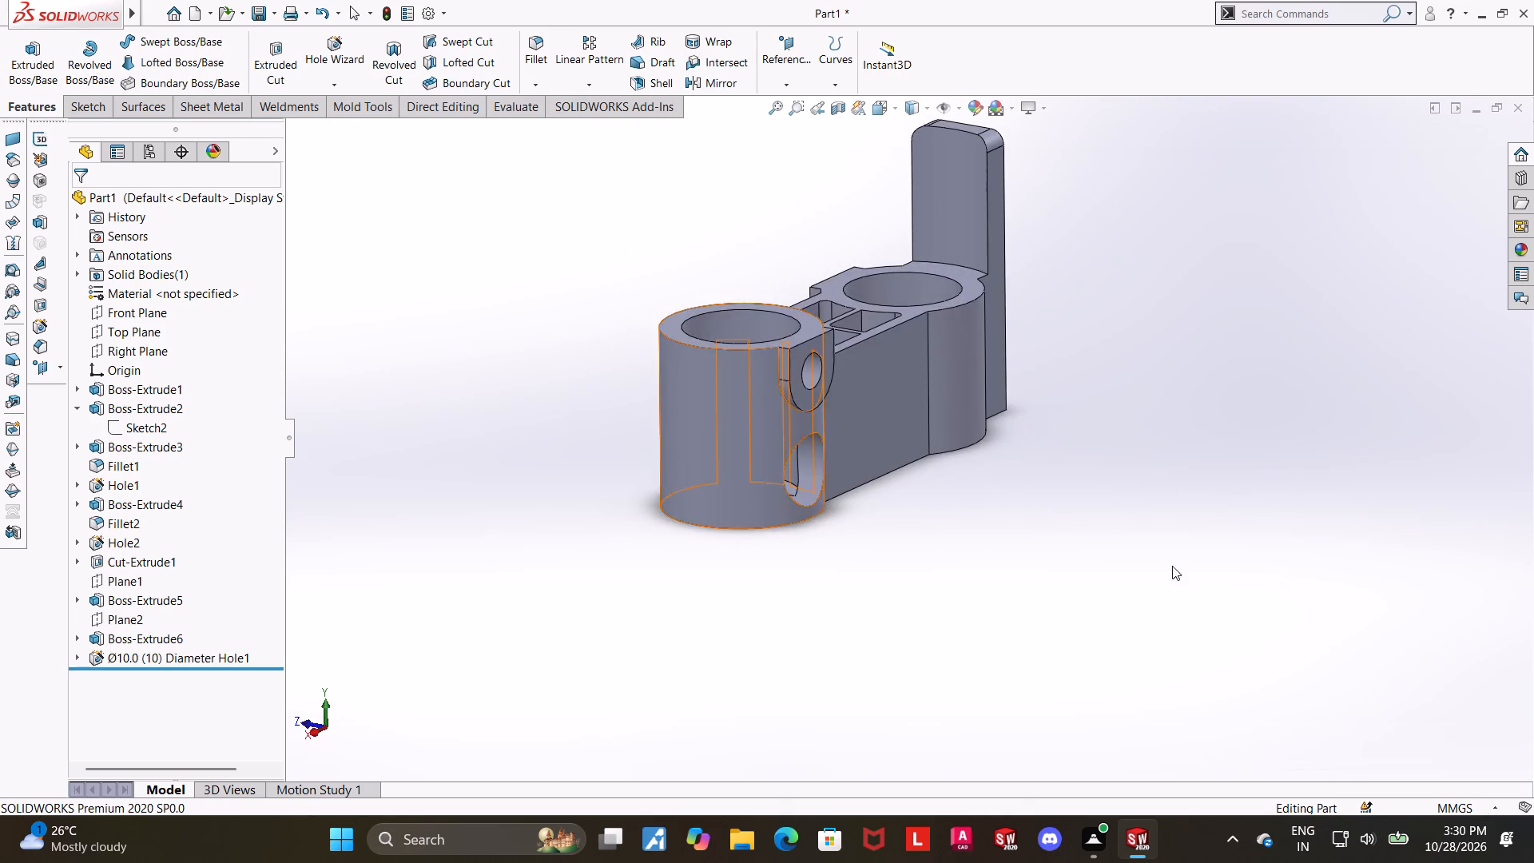
scroll(752, 410, up, 2)
scroll(876, 381, down, 2)
middle_drag(723, 426, 960, 543)
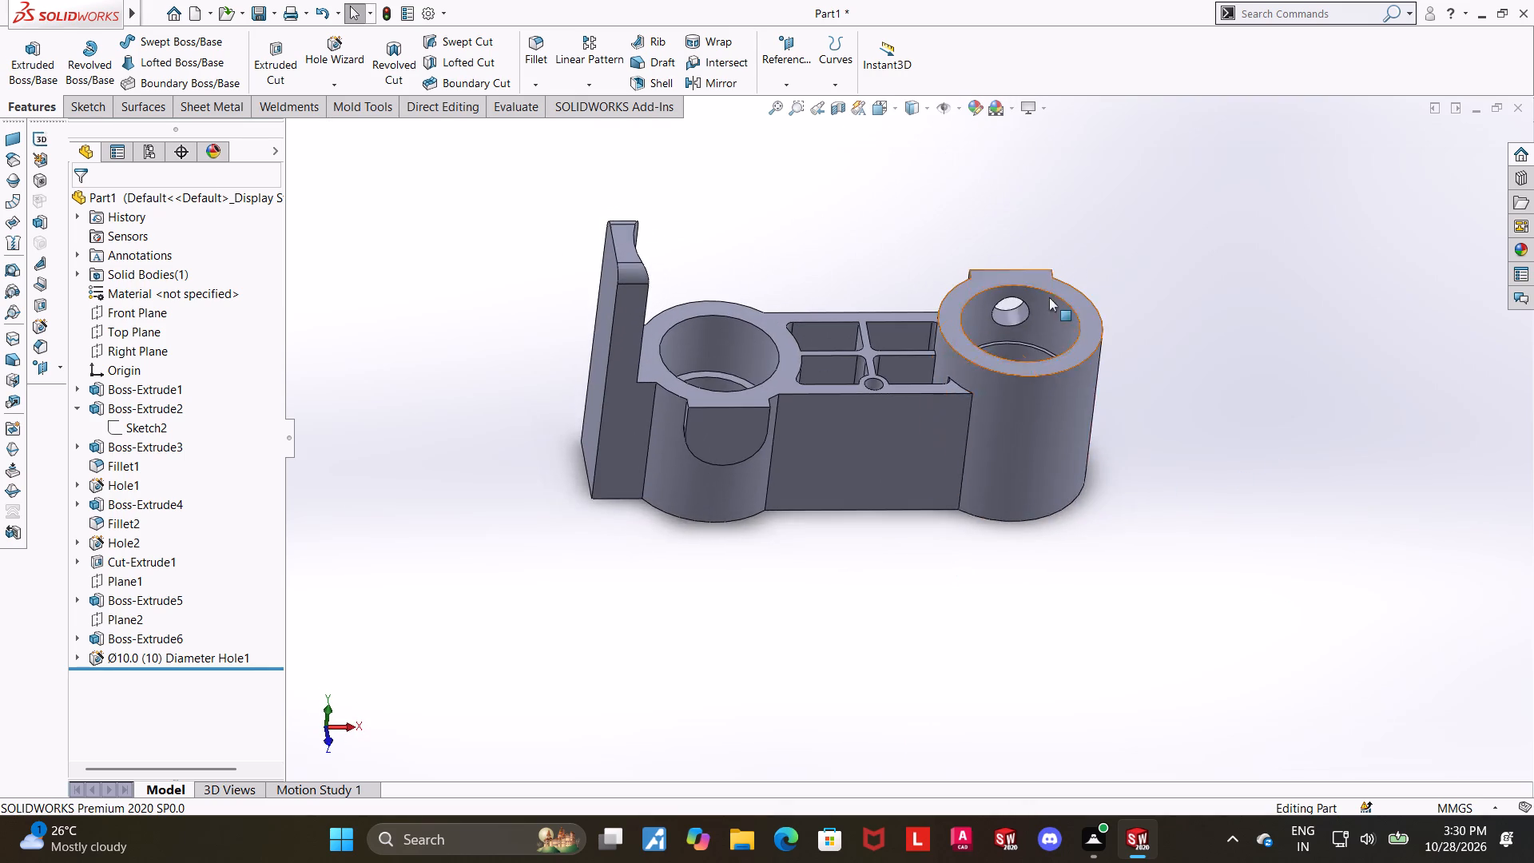
middle_drag(1057, 320, 1037, 428)
click(876, 112)
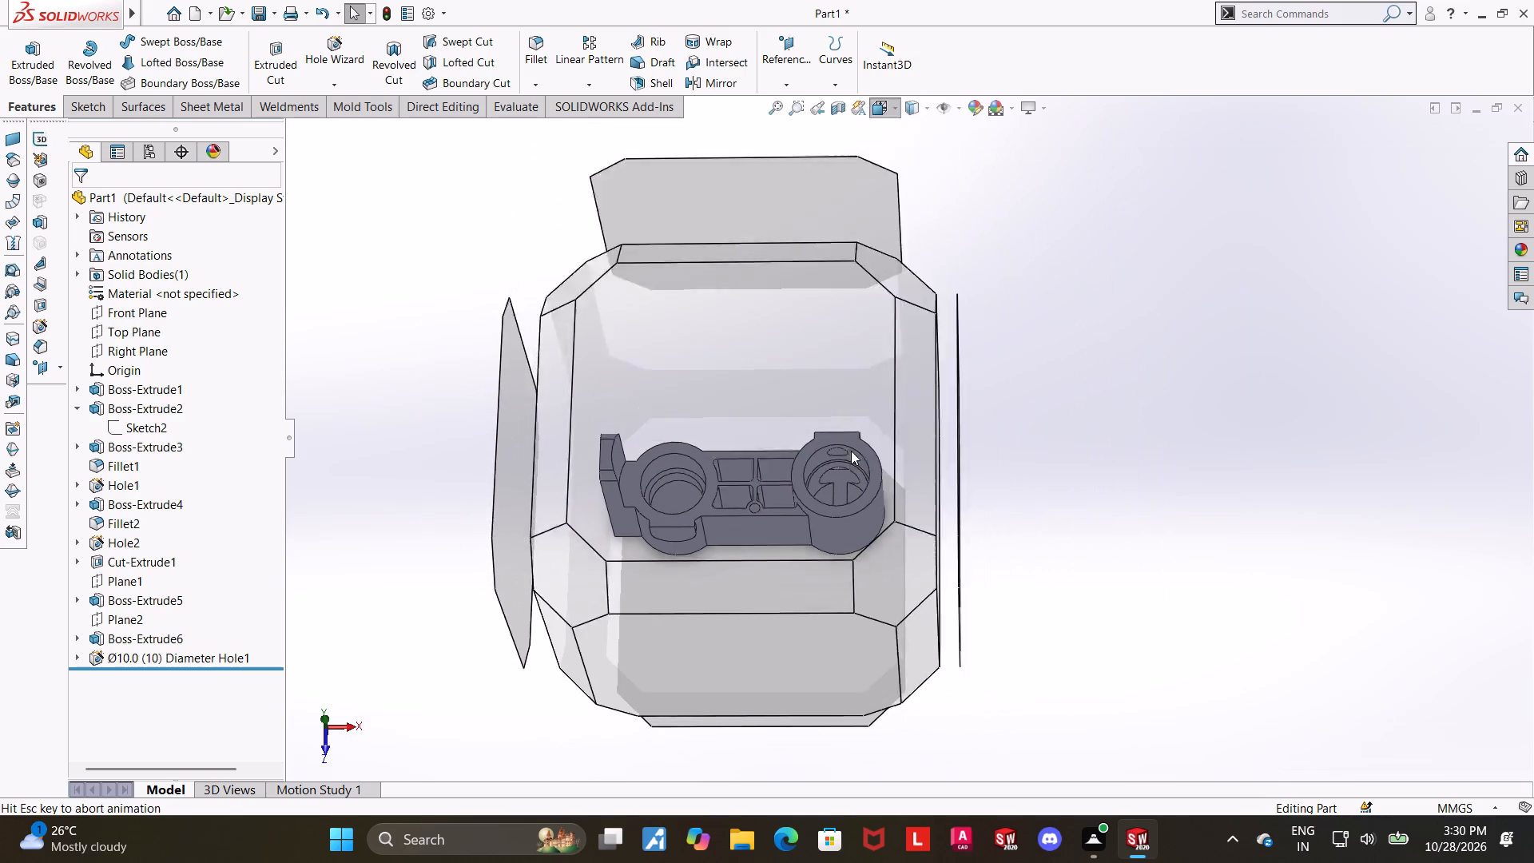
click(841, 452)
middle_drag(1152, 485, 1282, 468)
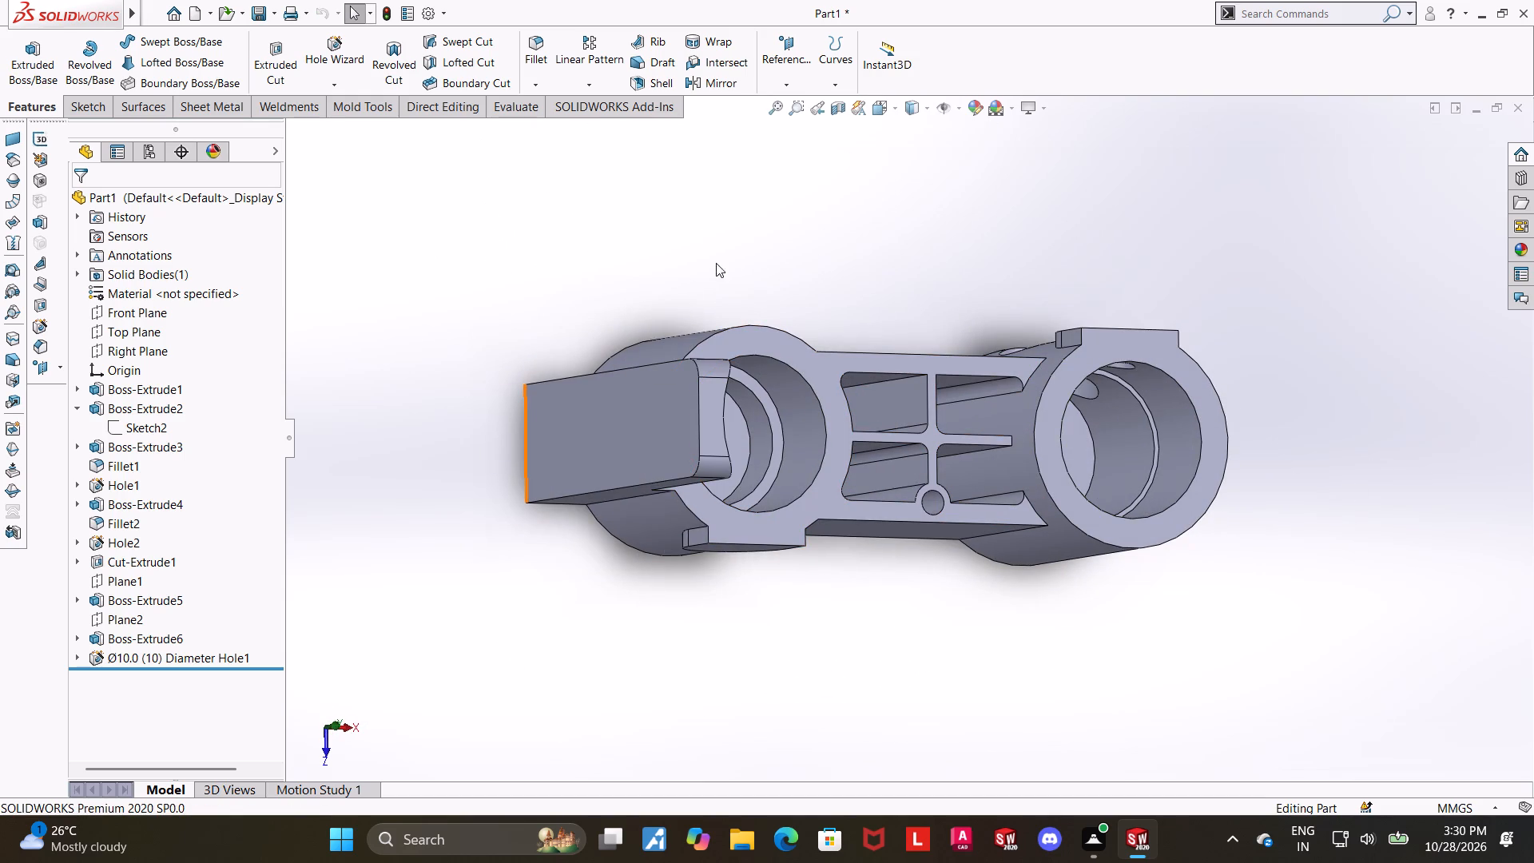
click(884, 109)
click(765, 447)
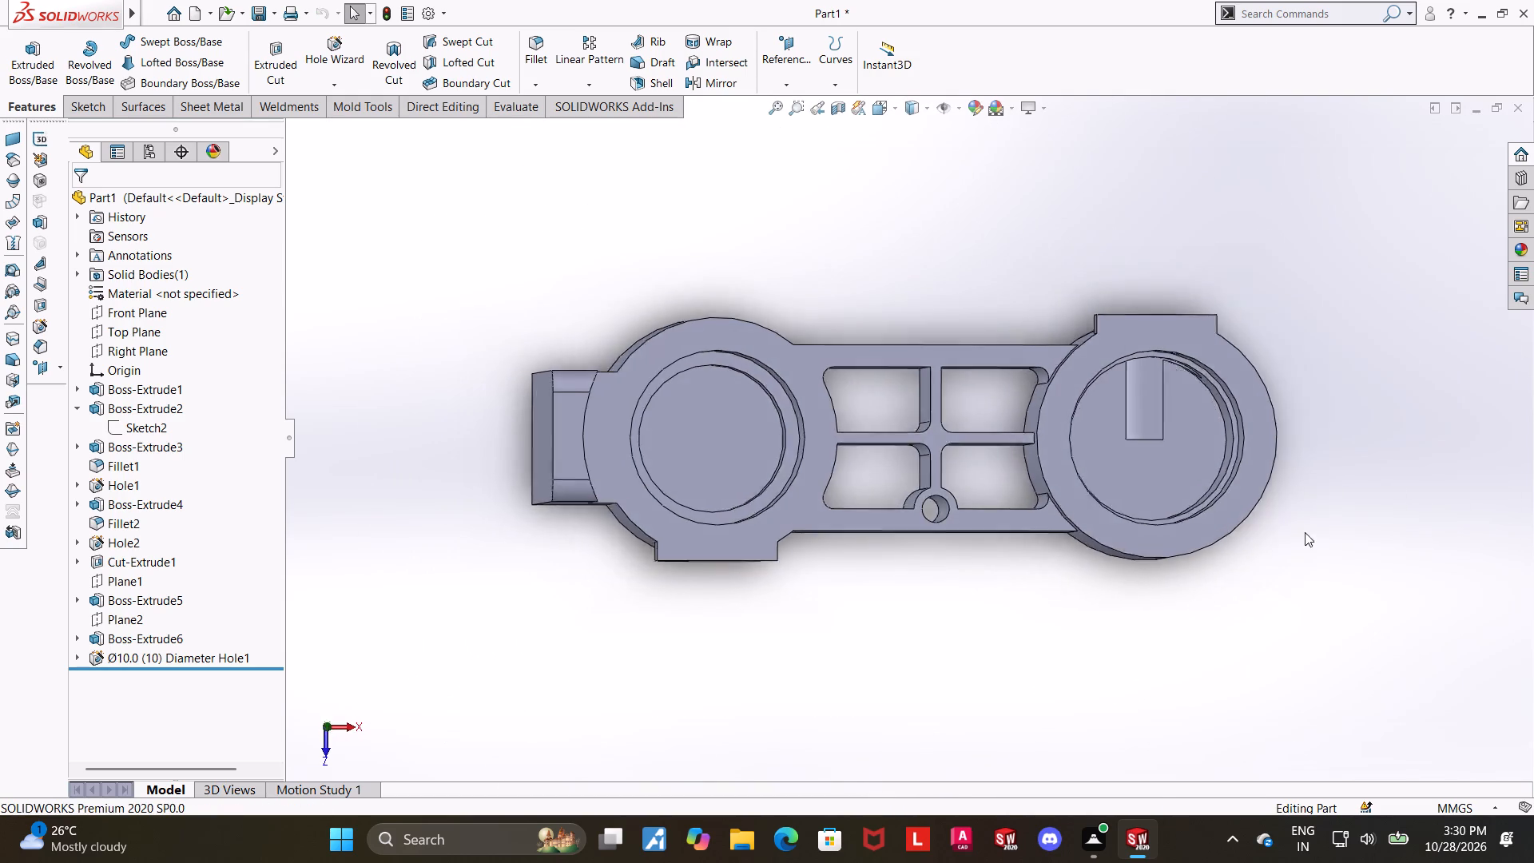
scroll(1341, 522, down, 3)
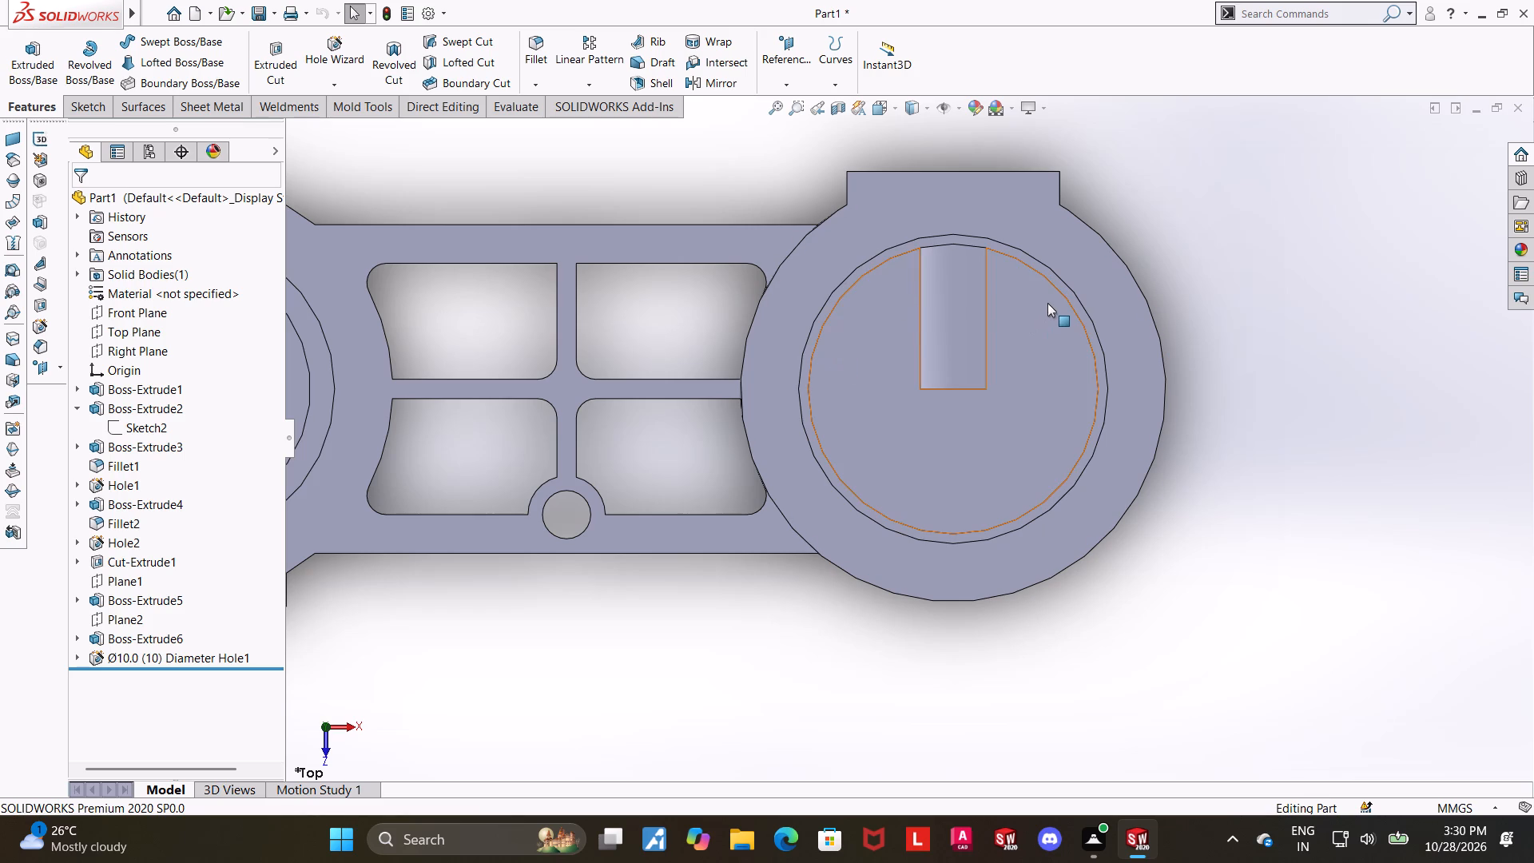
scroll(1047, 303, up, 2)
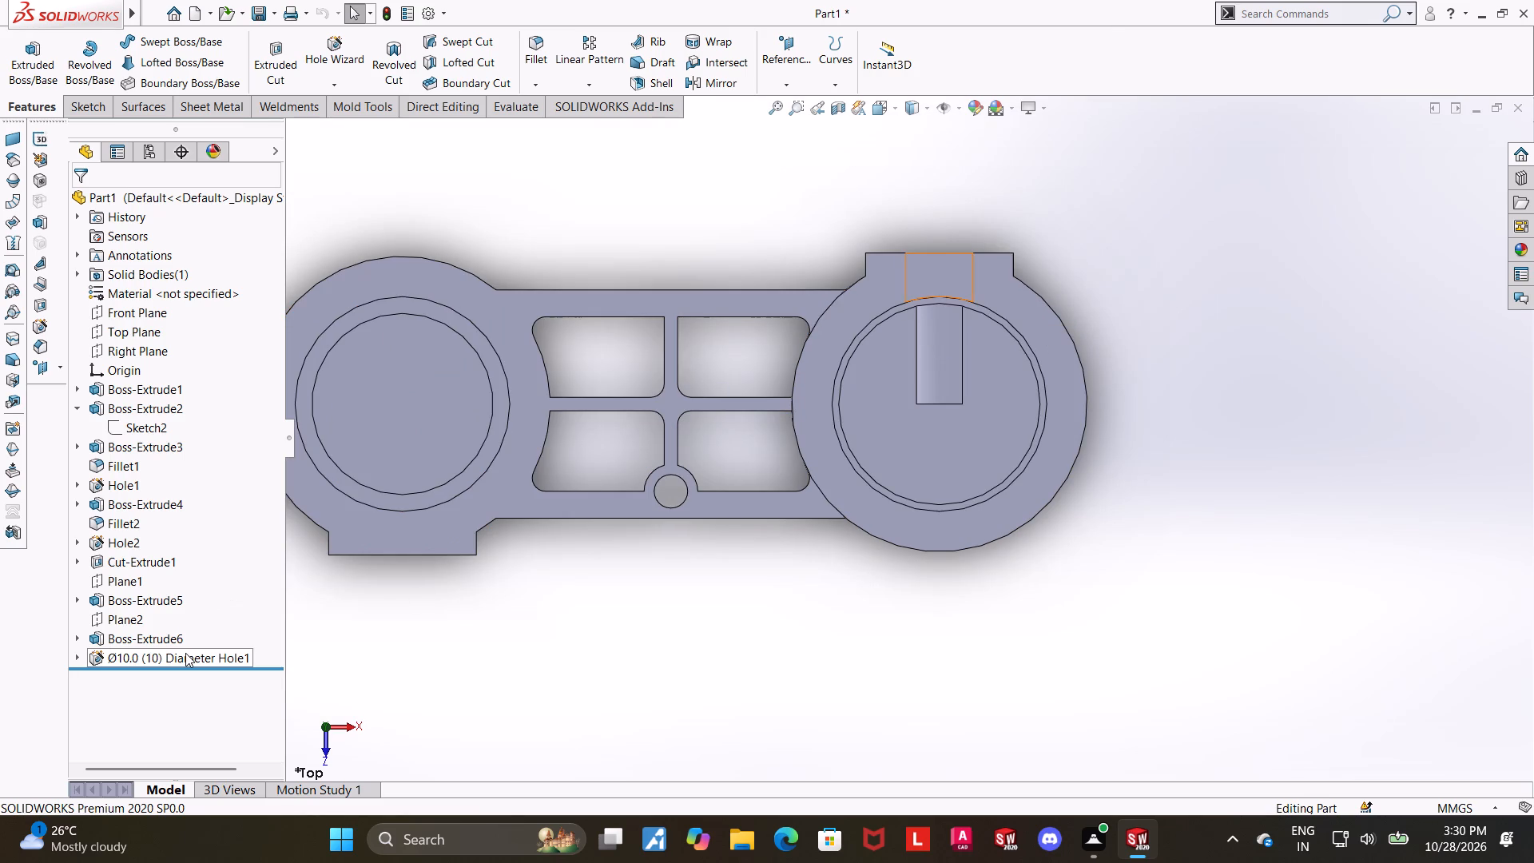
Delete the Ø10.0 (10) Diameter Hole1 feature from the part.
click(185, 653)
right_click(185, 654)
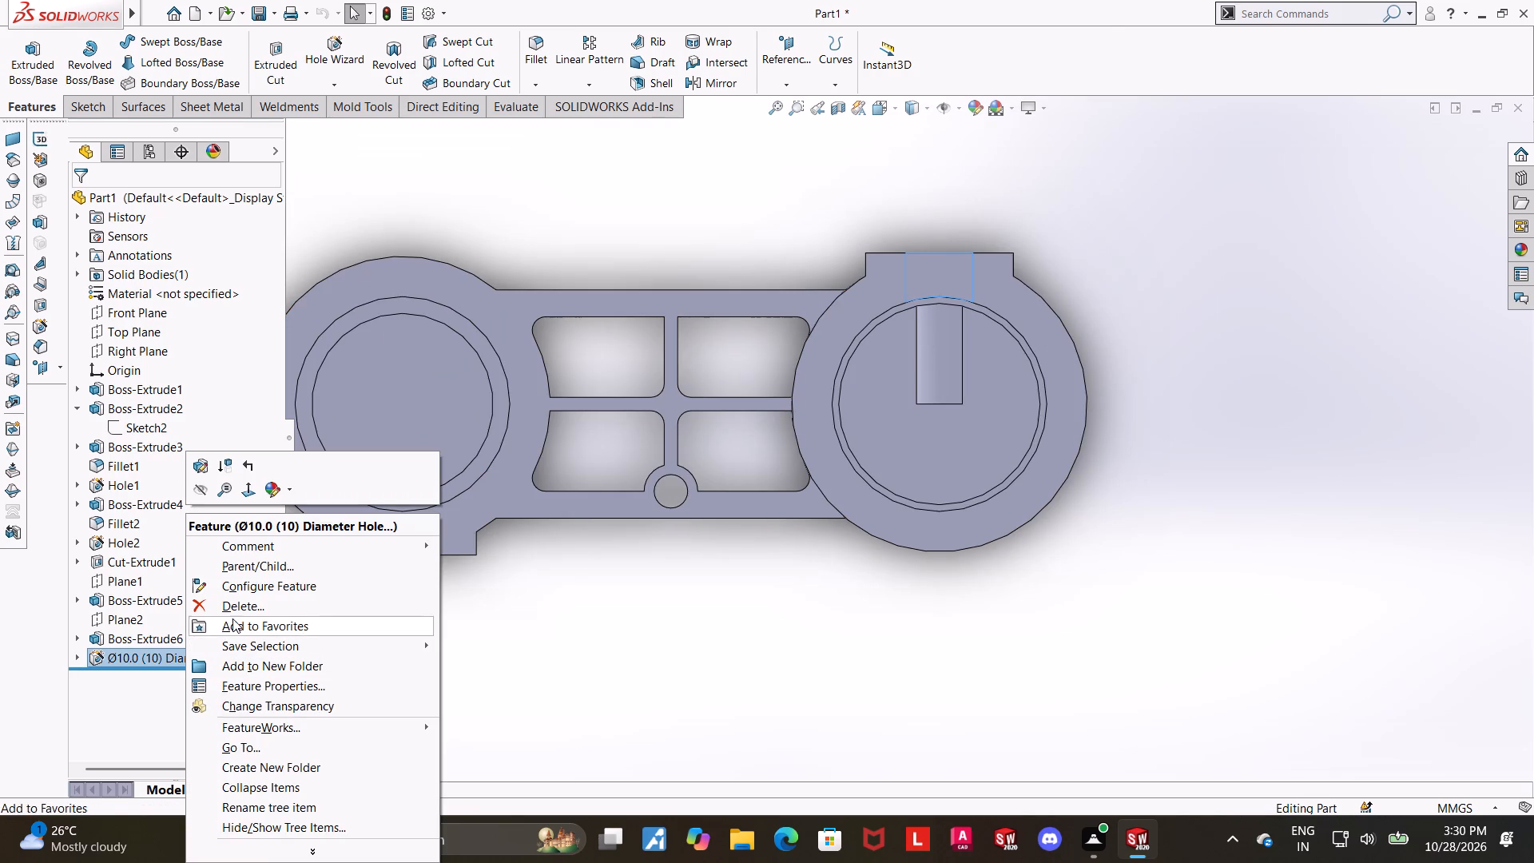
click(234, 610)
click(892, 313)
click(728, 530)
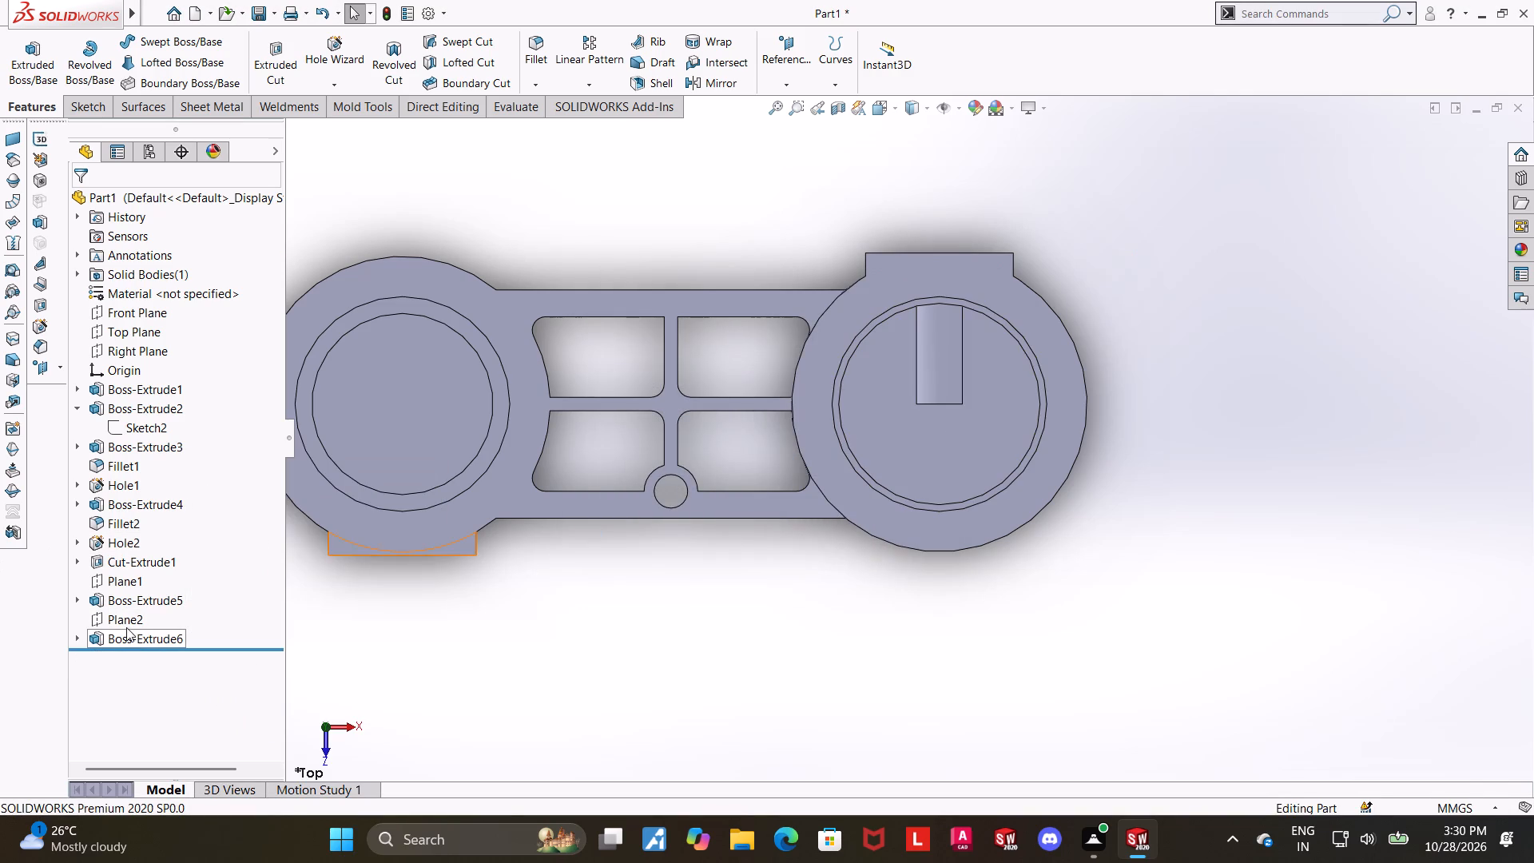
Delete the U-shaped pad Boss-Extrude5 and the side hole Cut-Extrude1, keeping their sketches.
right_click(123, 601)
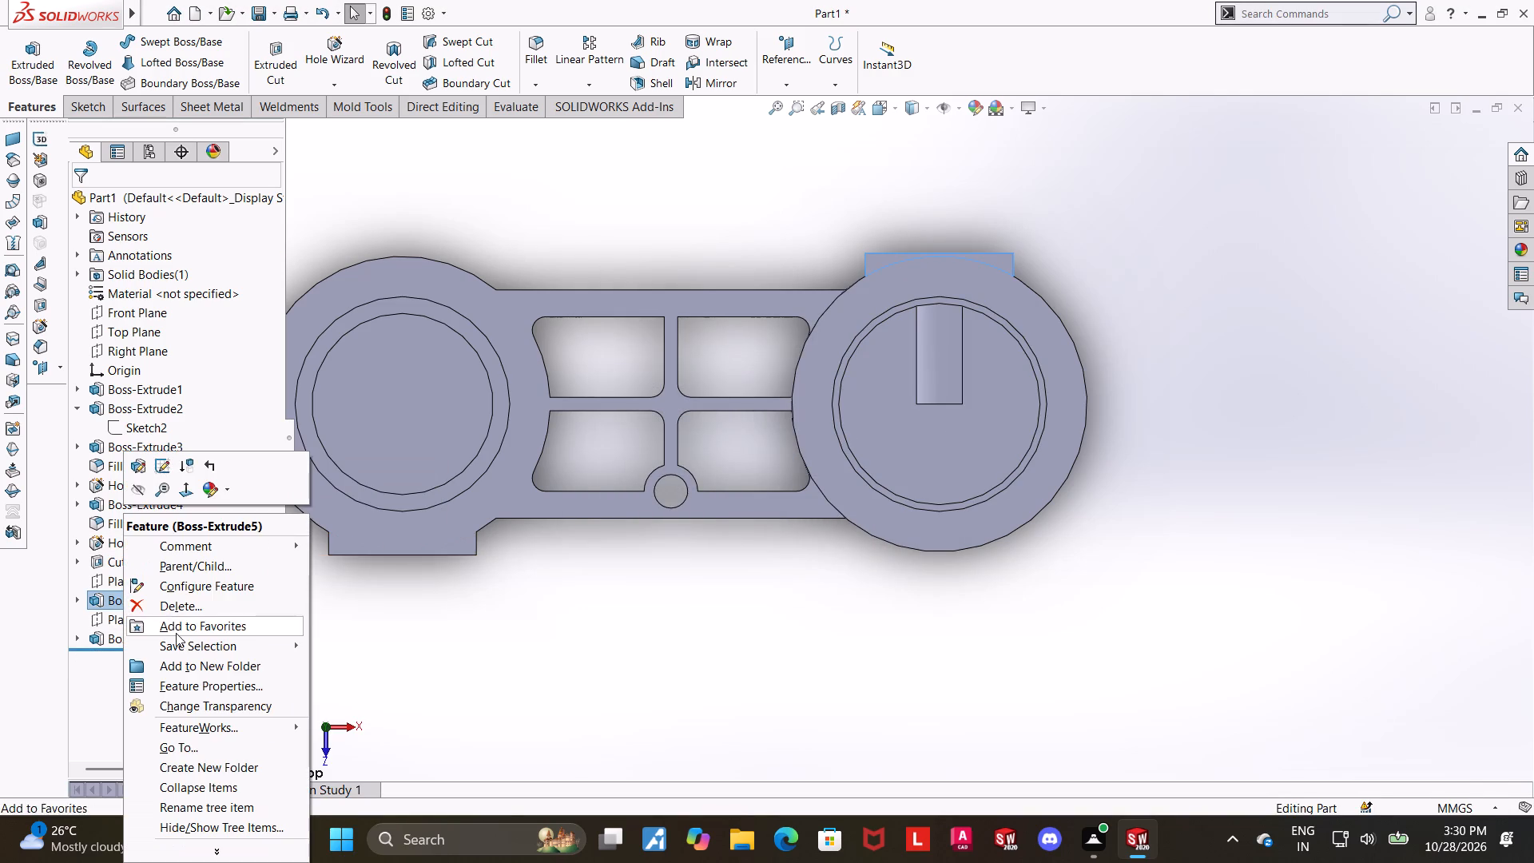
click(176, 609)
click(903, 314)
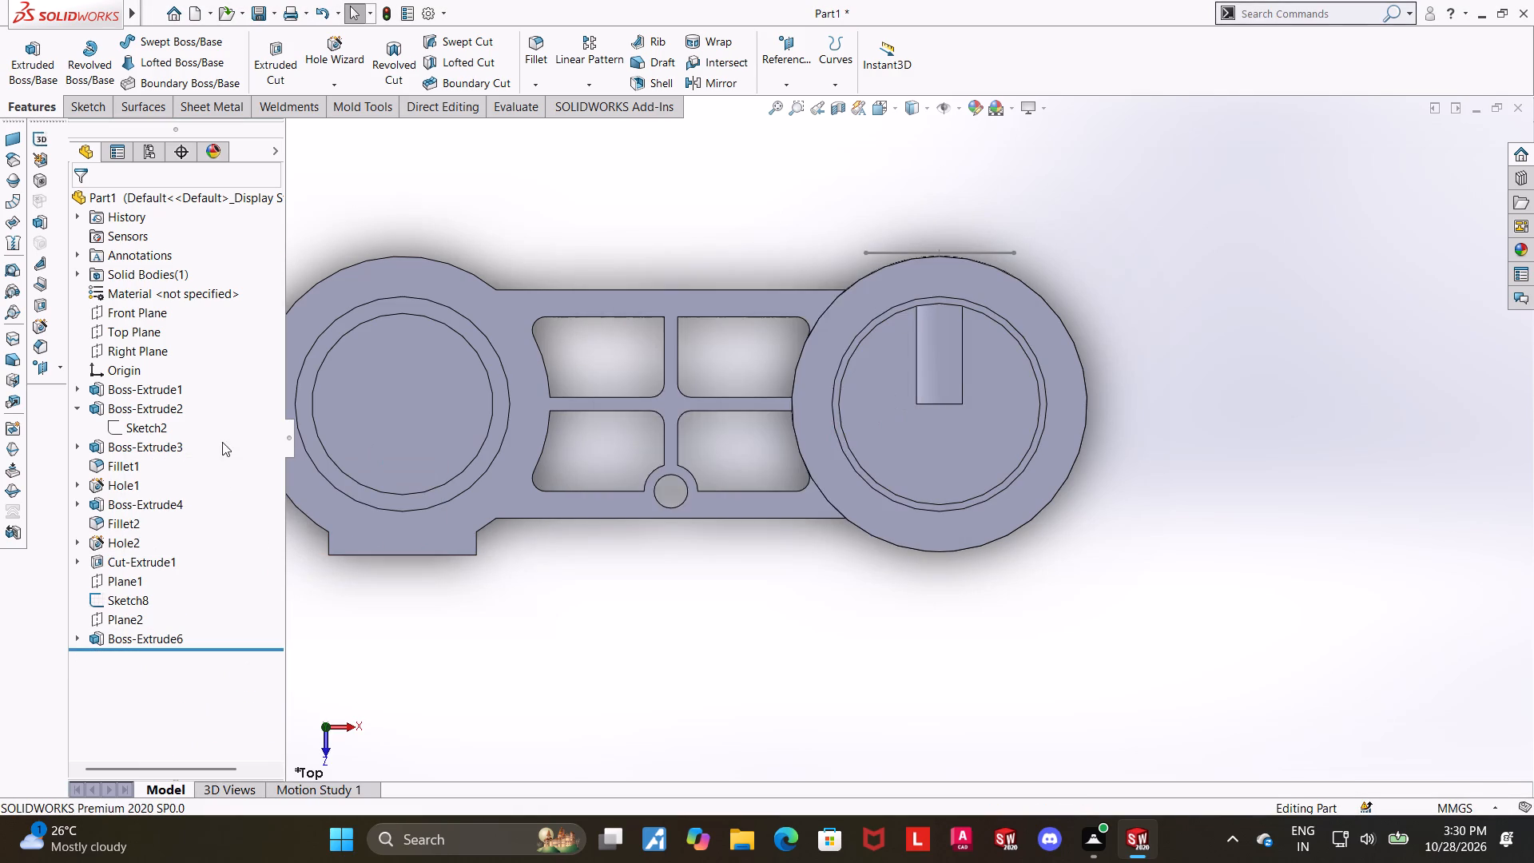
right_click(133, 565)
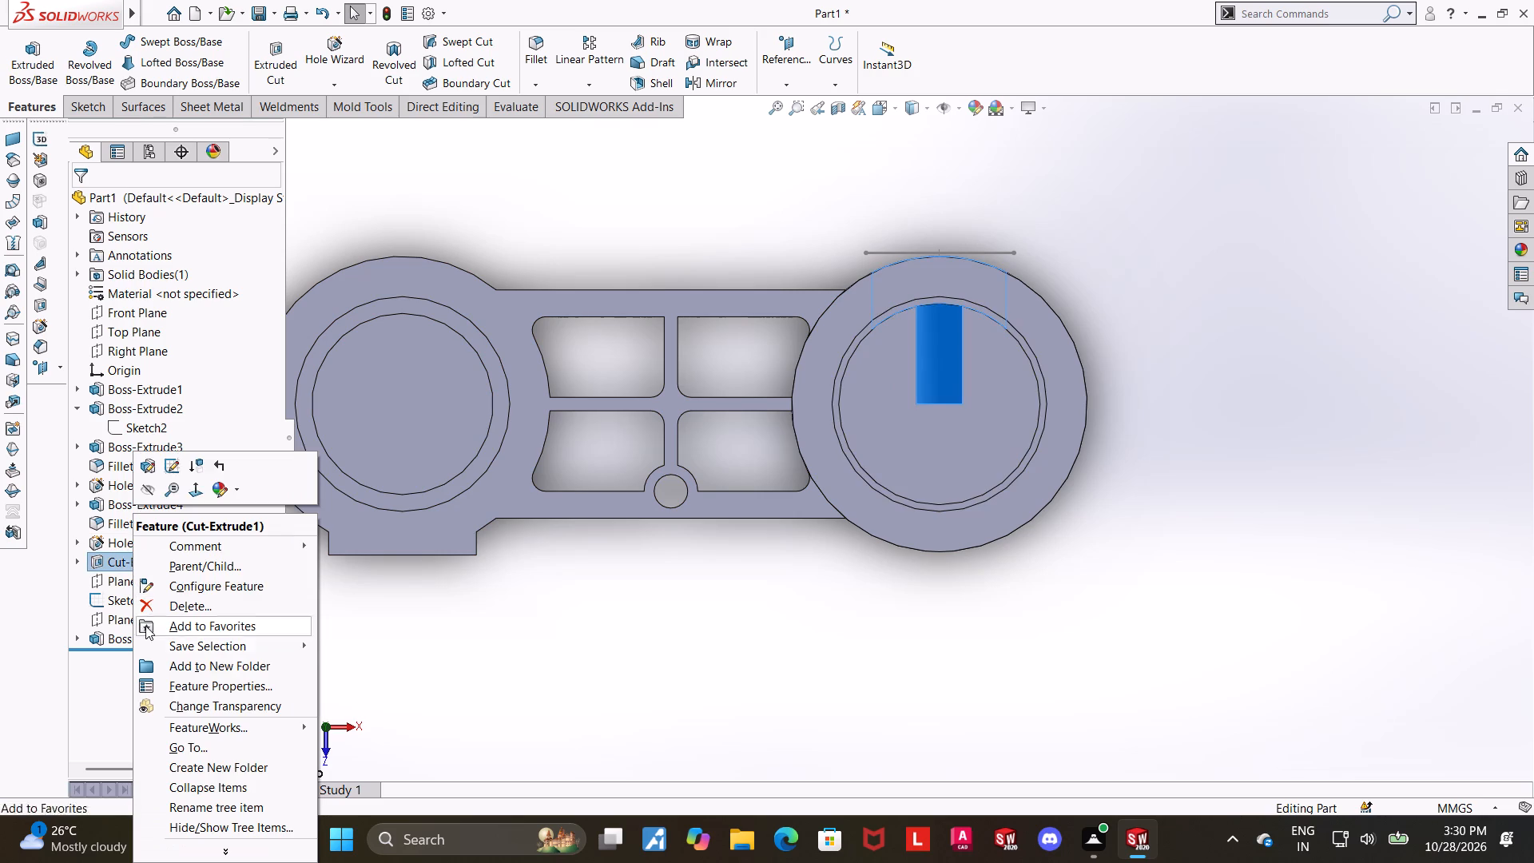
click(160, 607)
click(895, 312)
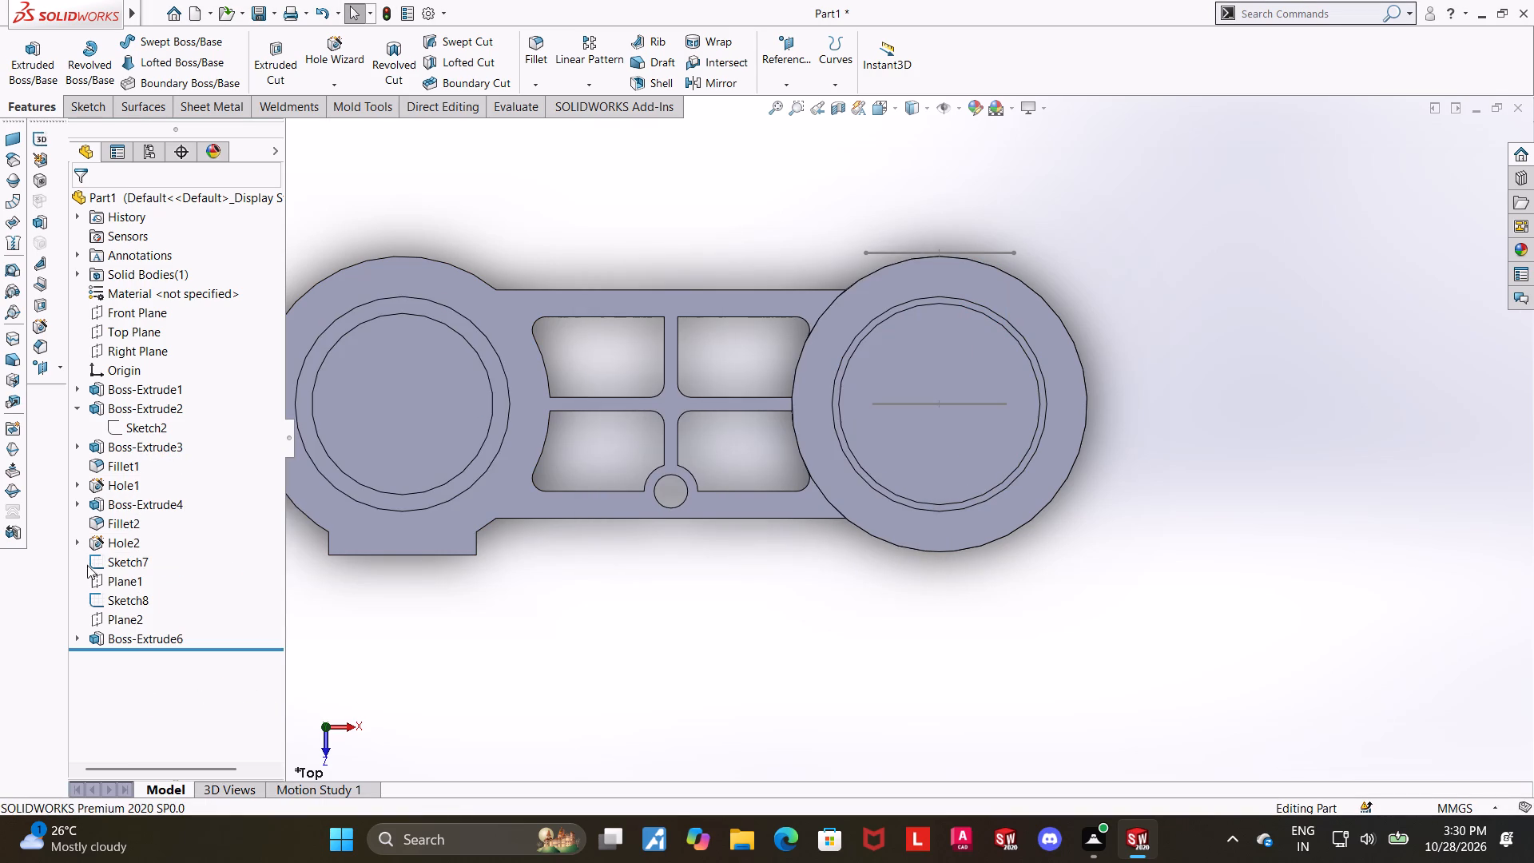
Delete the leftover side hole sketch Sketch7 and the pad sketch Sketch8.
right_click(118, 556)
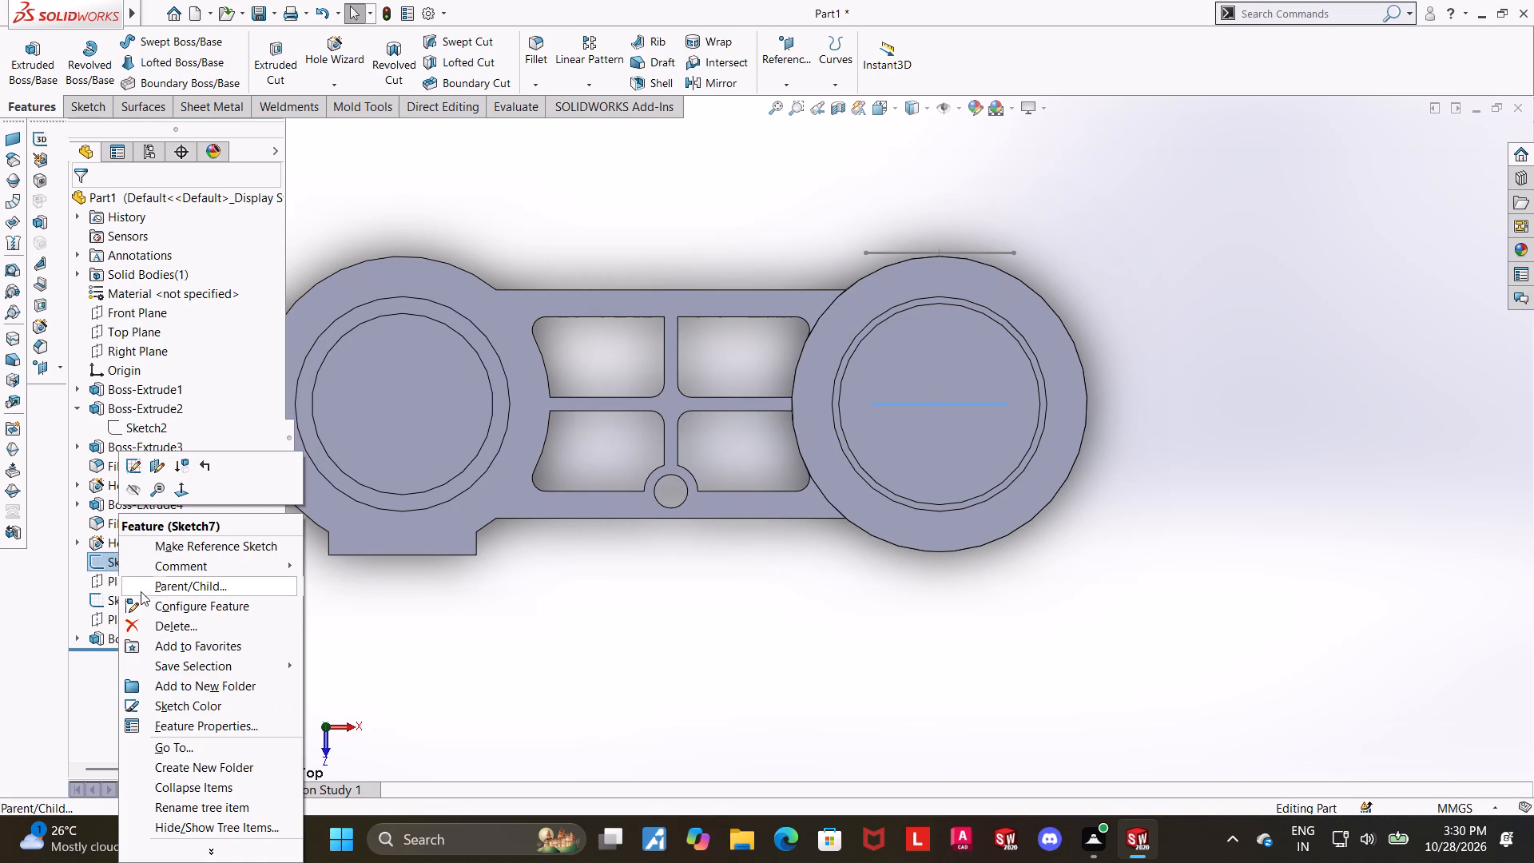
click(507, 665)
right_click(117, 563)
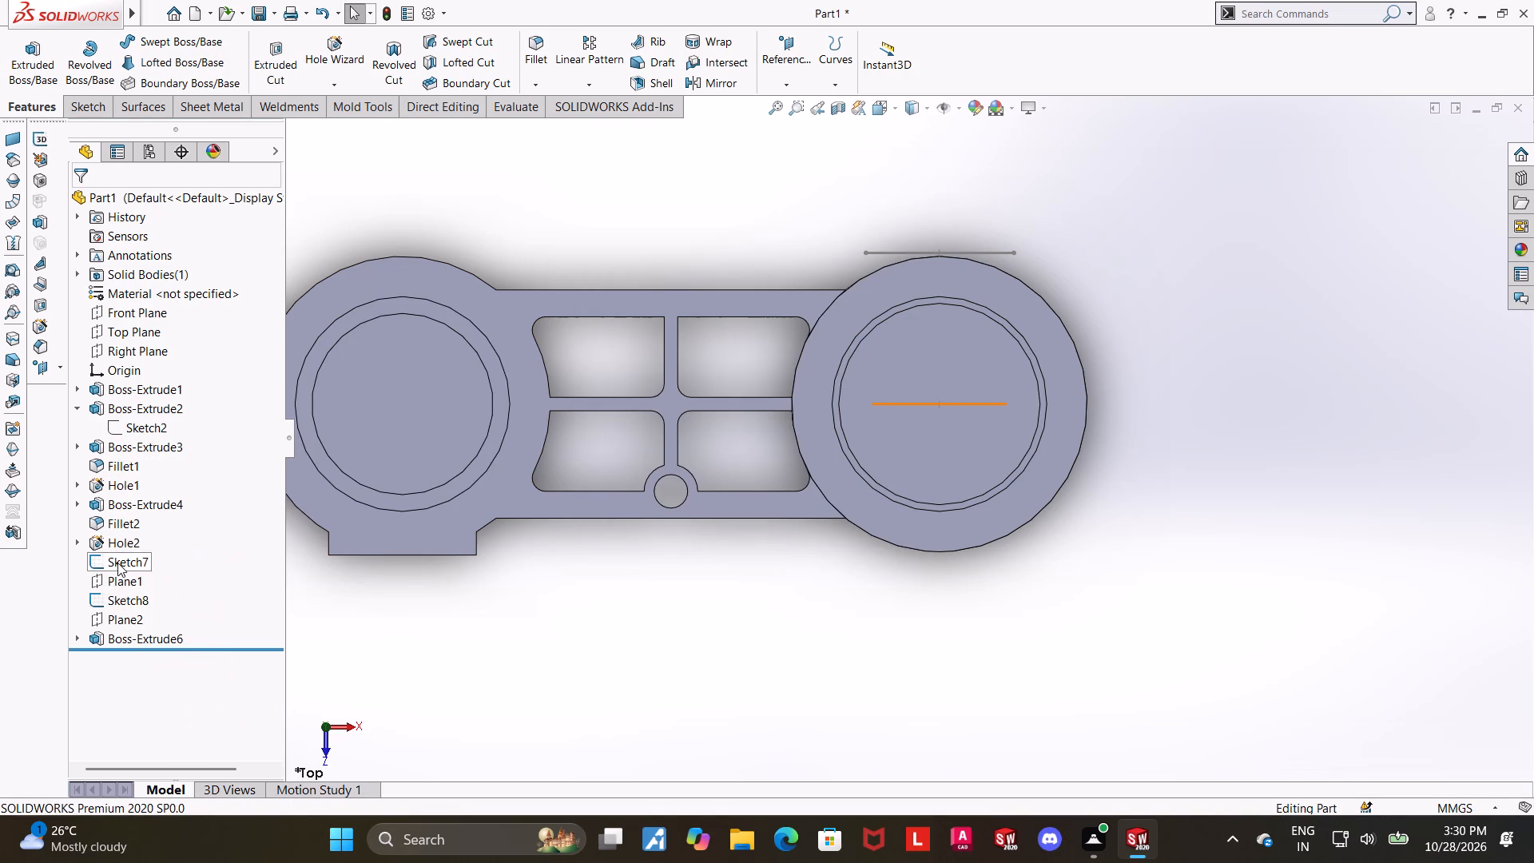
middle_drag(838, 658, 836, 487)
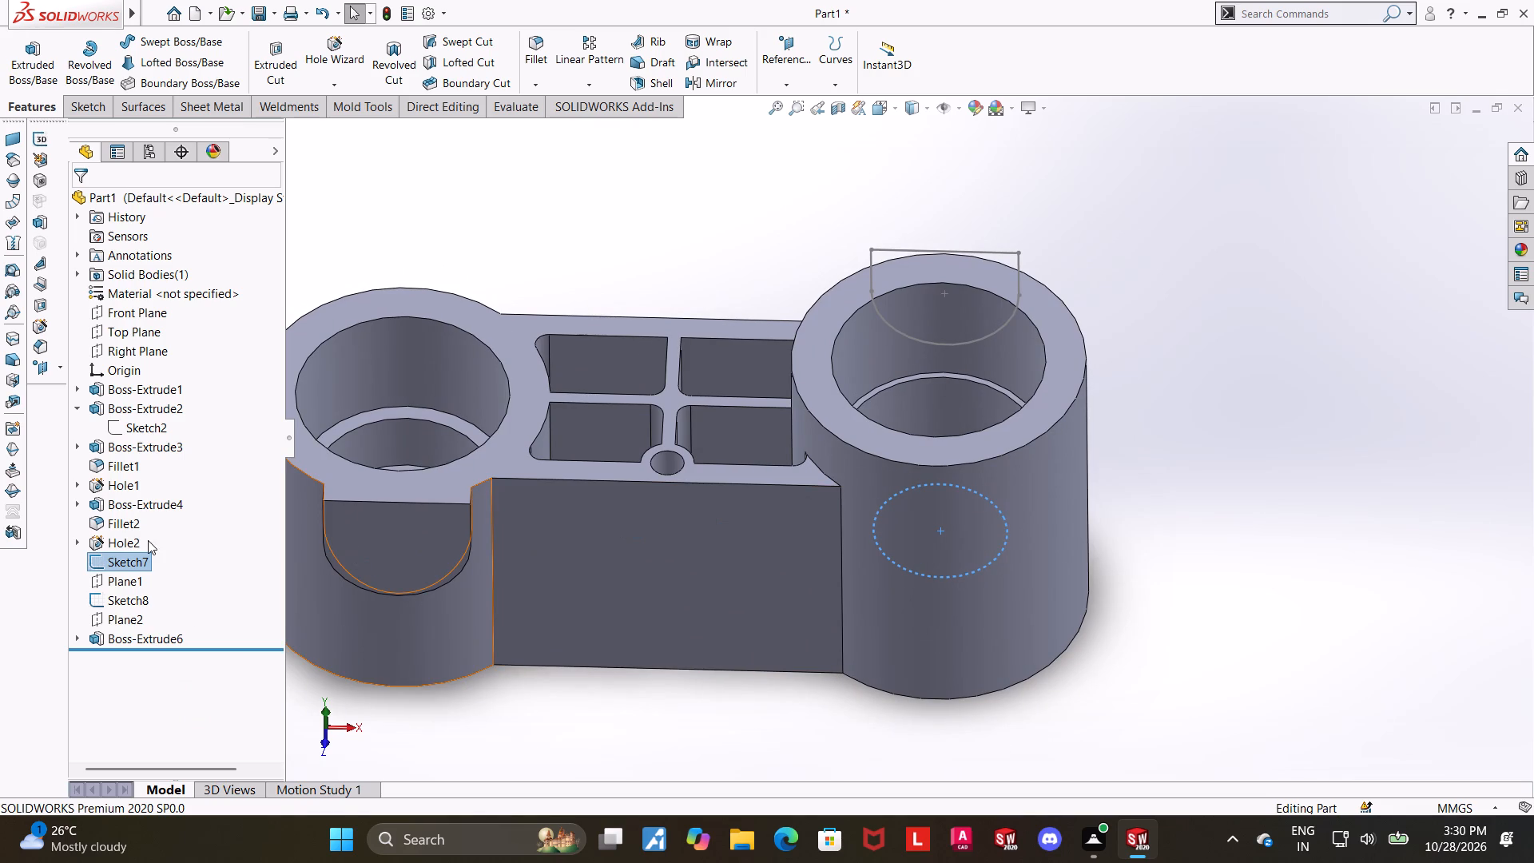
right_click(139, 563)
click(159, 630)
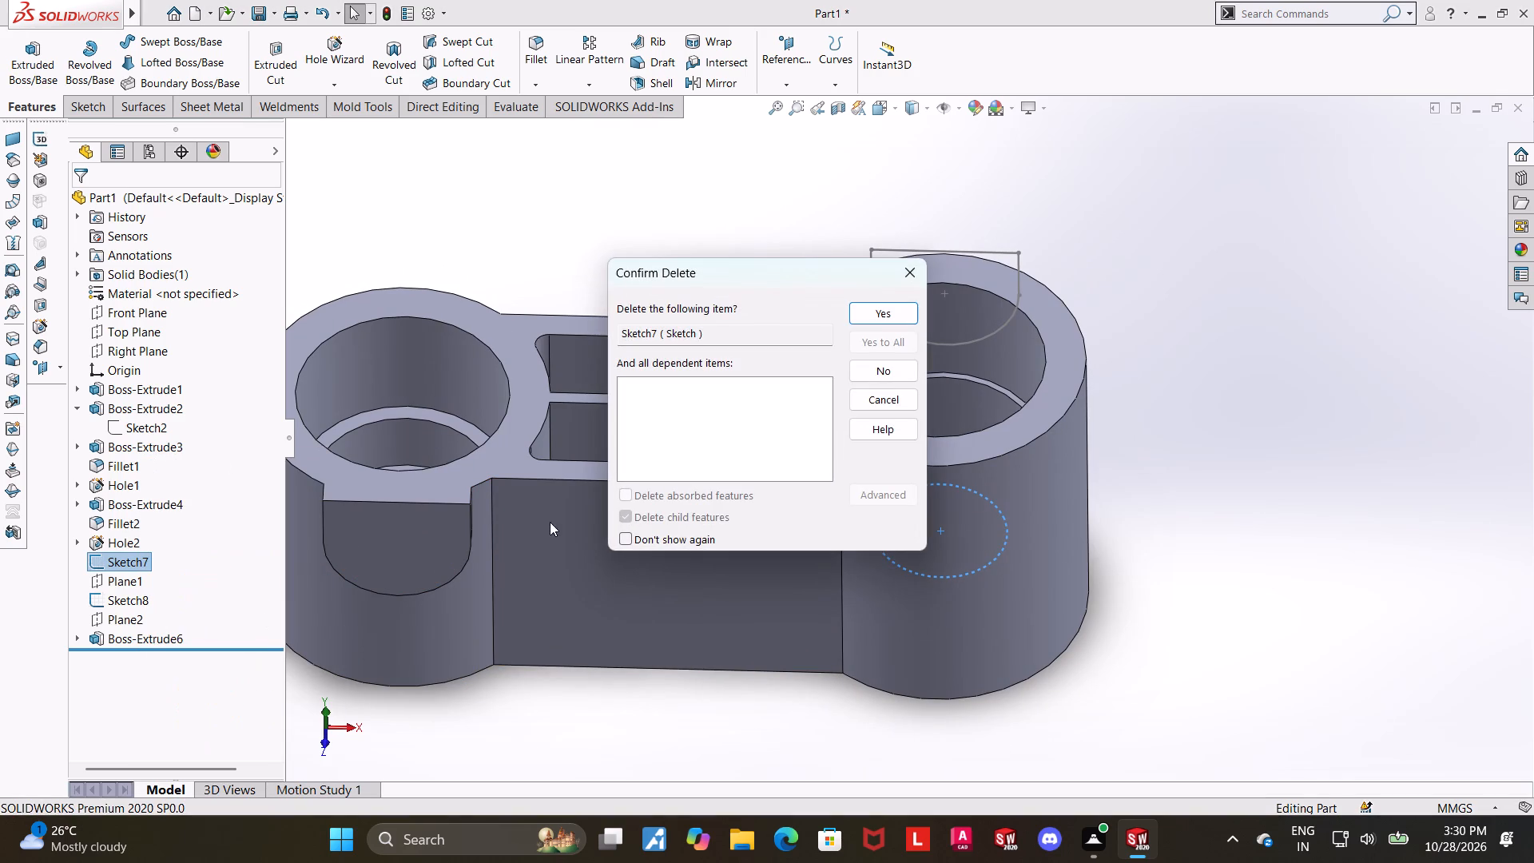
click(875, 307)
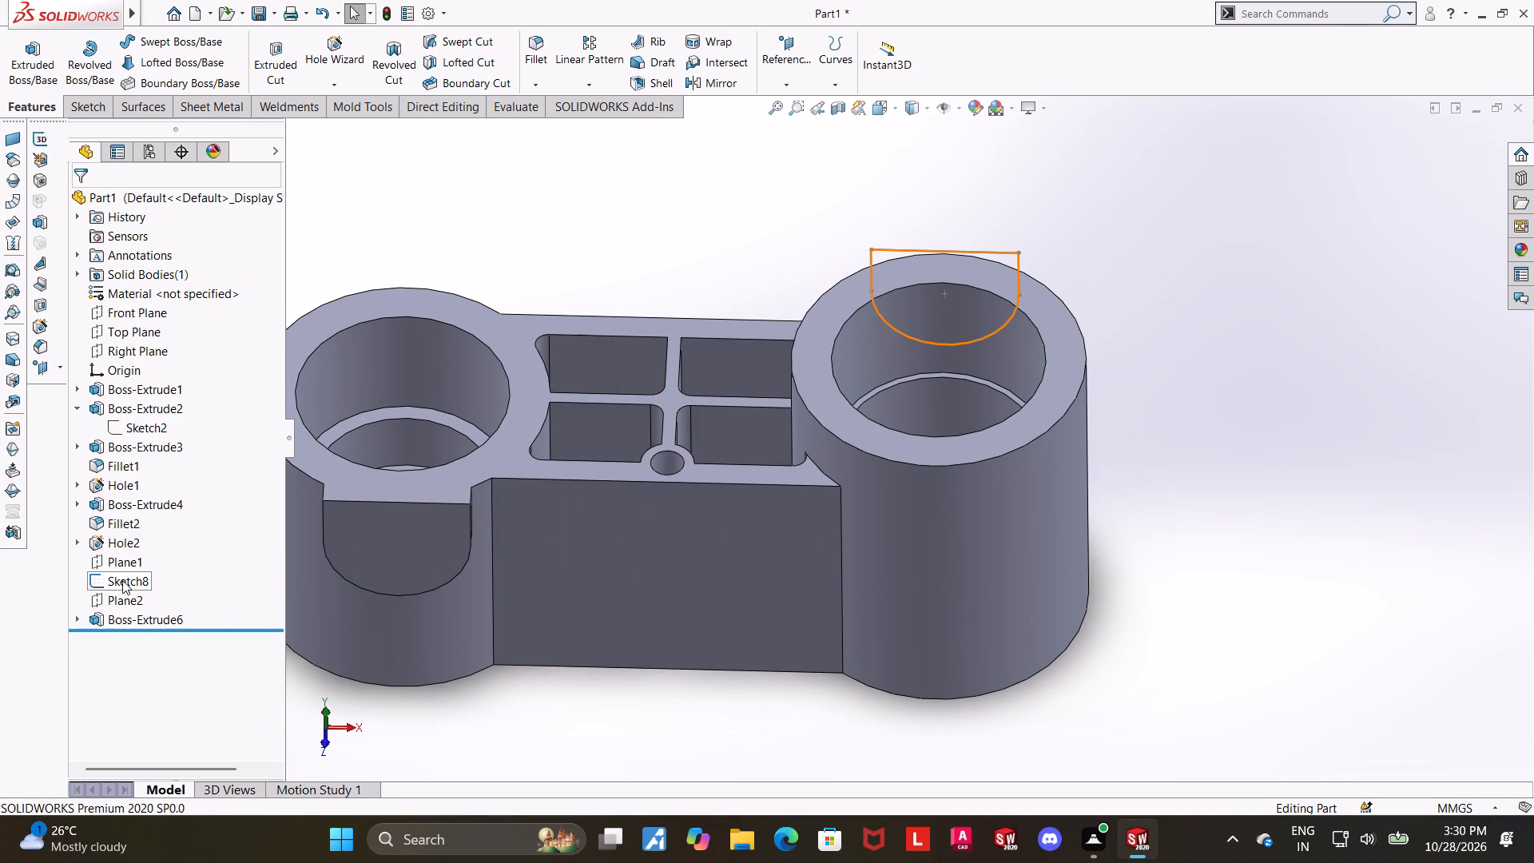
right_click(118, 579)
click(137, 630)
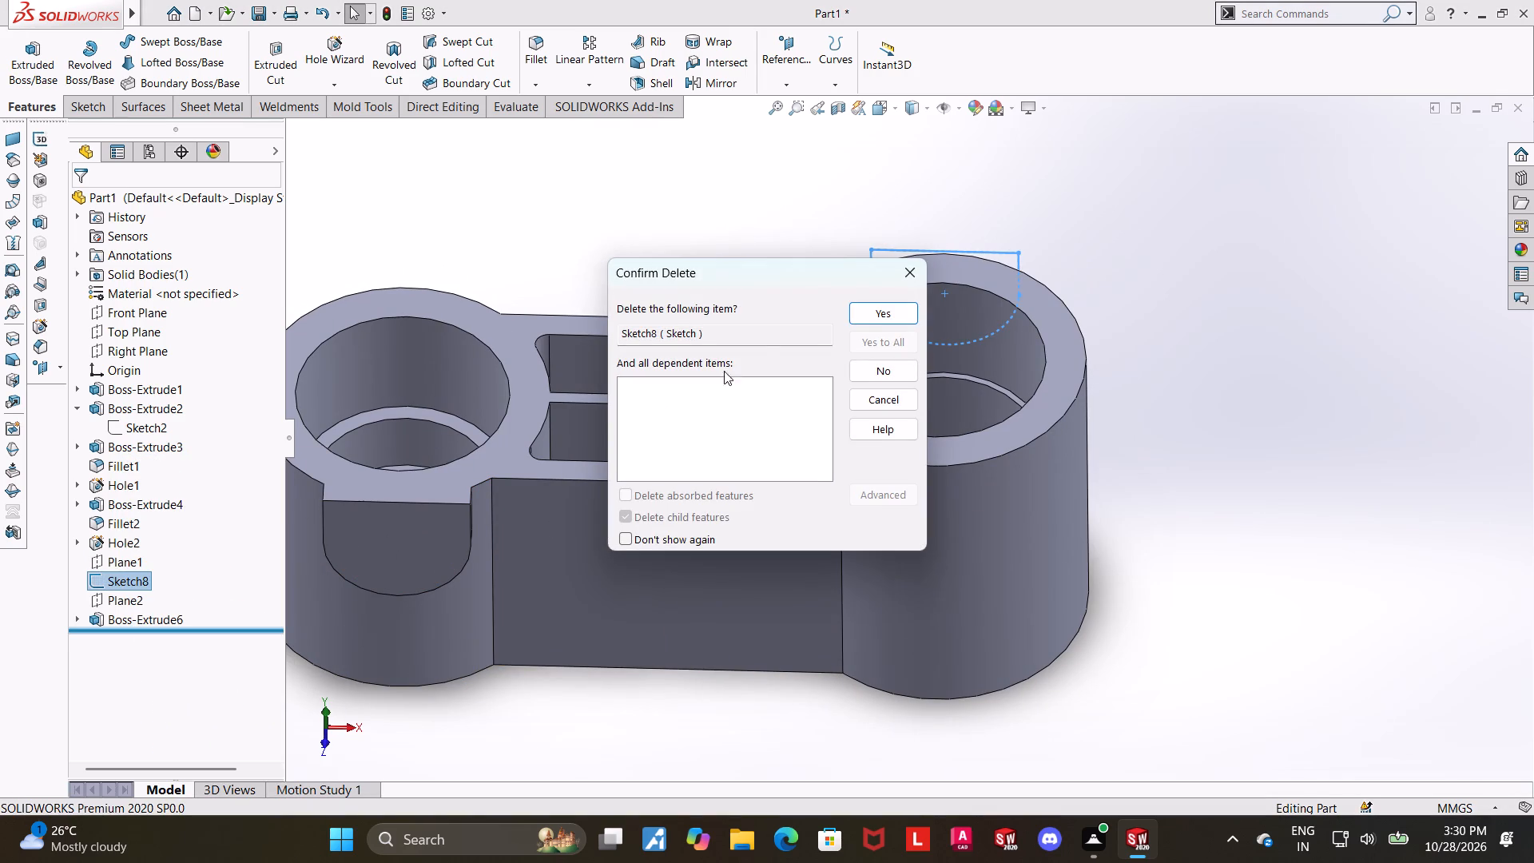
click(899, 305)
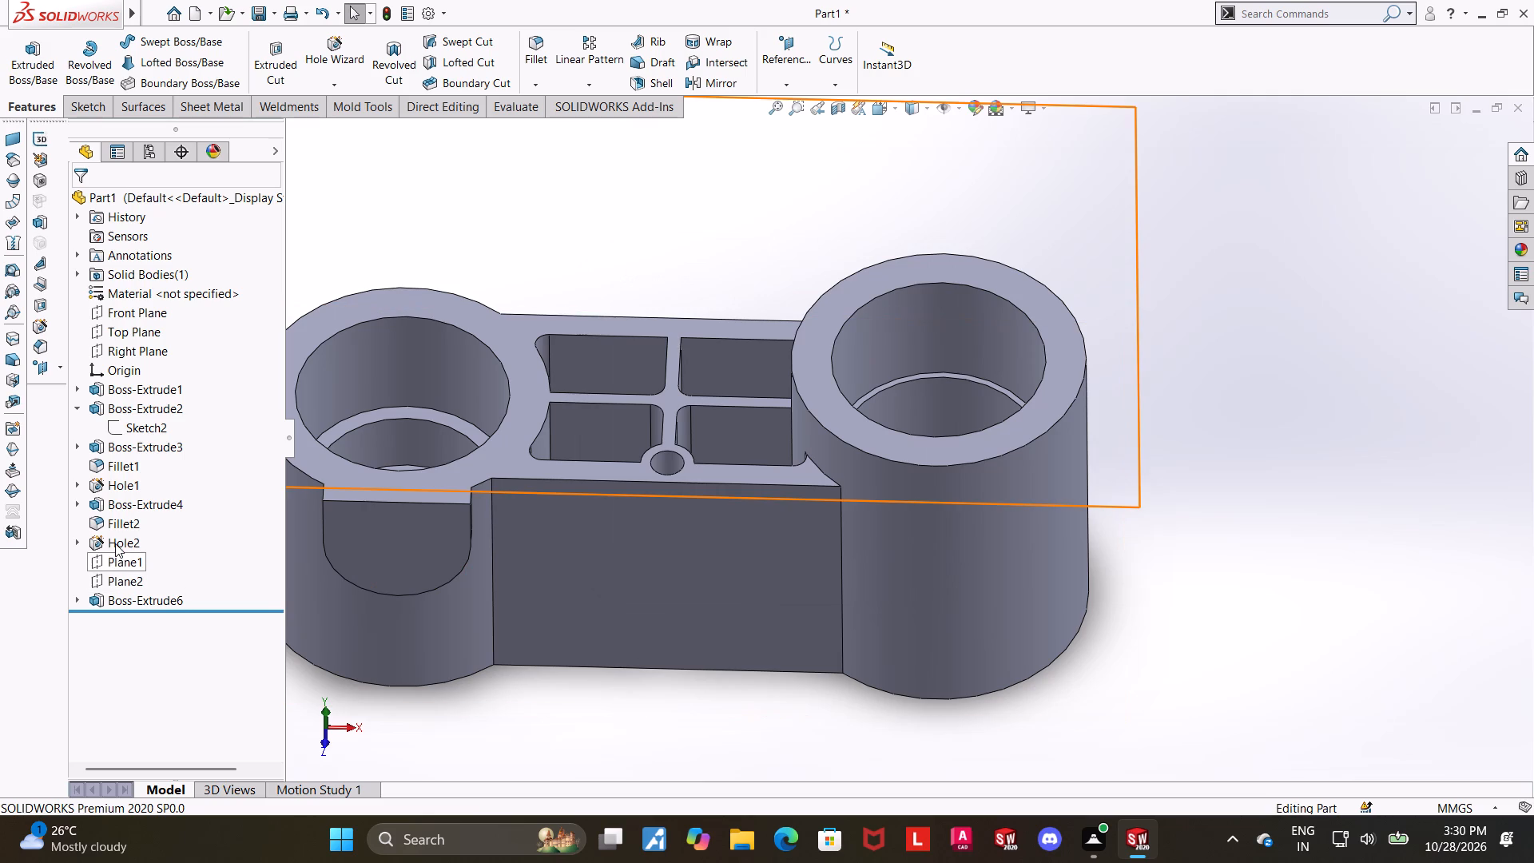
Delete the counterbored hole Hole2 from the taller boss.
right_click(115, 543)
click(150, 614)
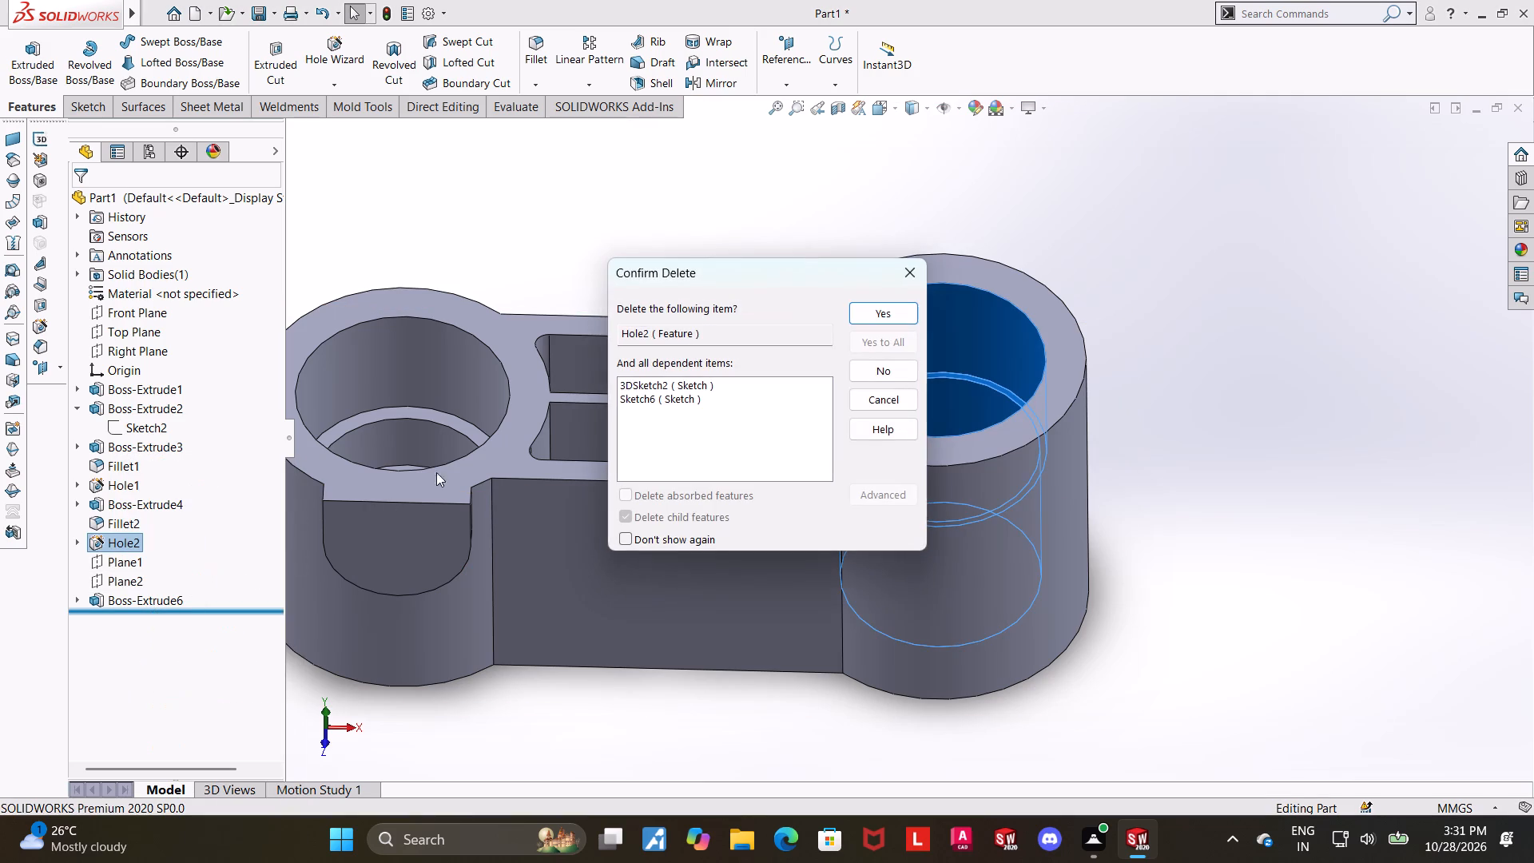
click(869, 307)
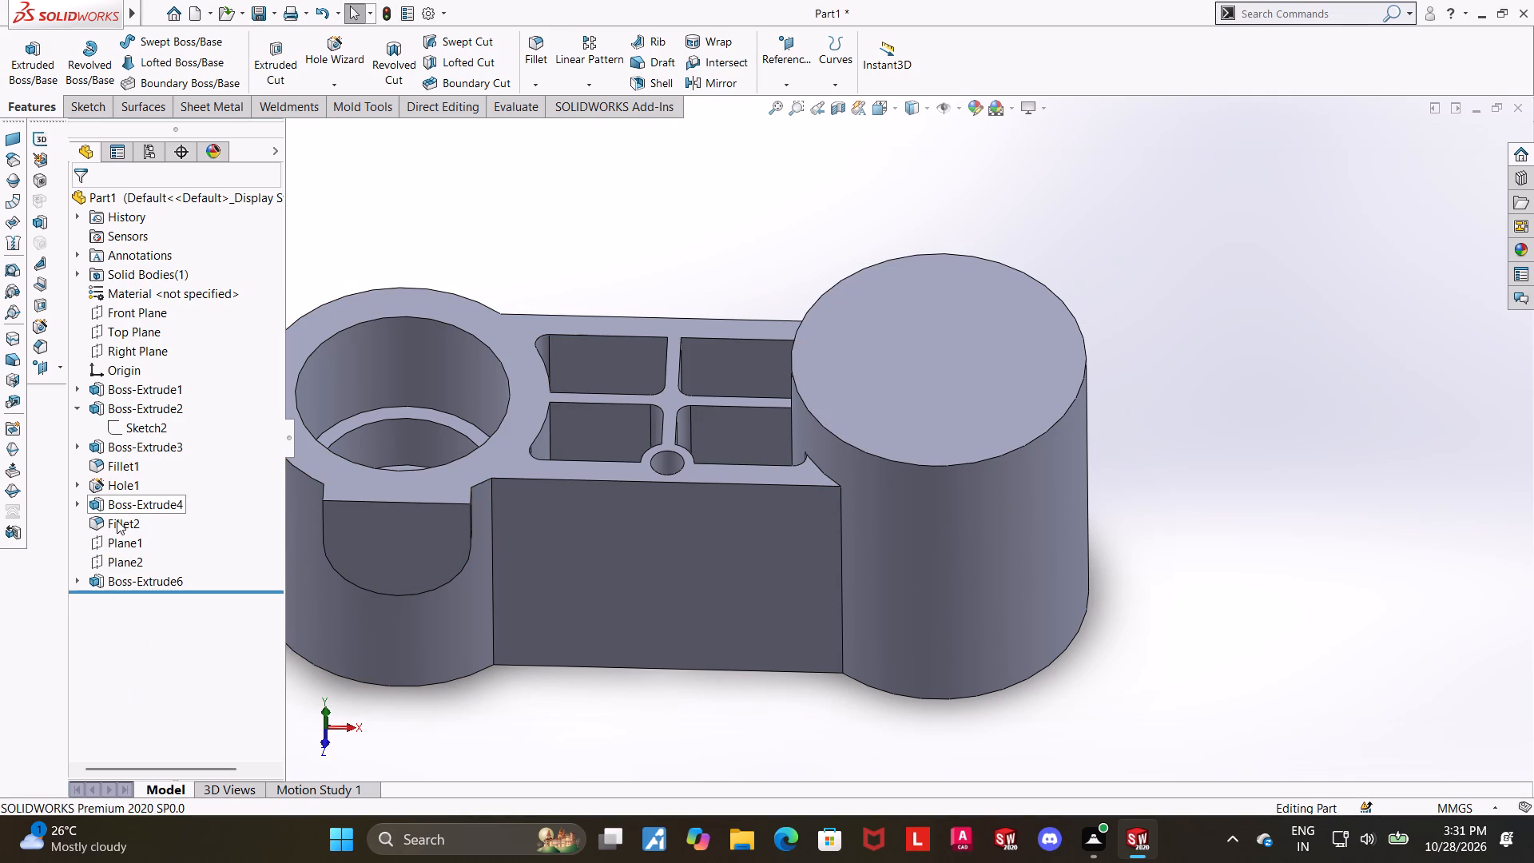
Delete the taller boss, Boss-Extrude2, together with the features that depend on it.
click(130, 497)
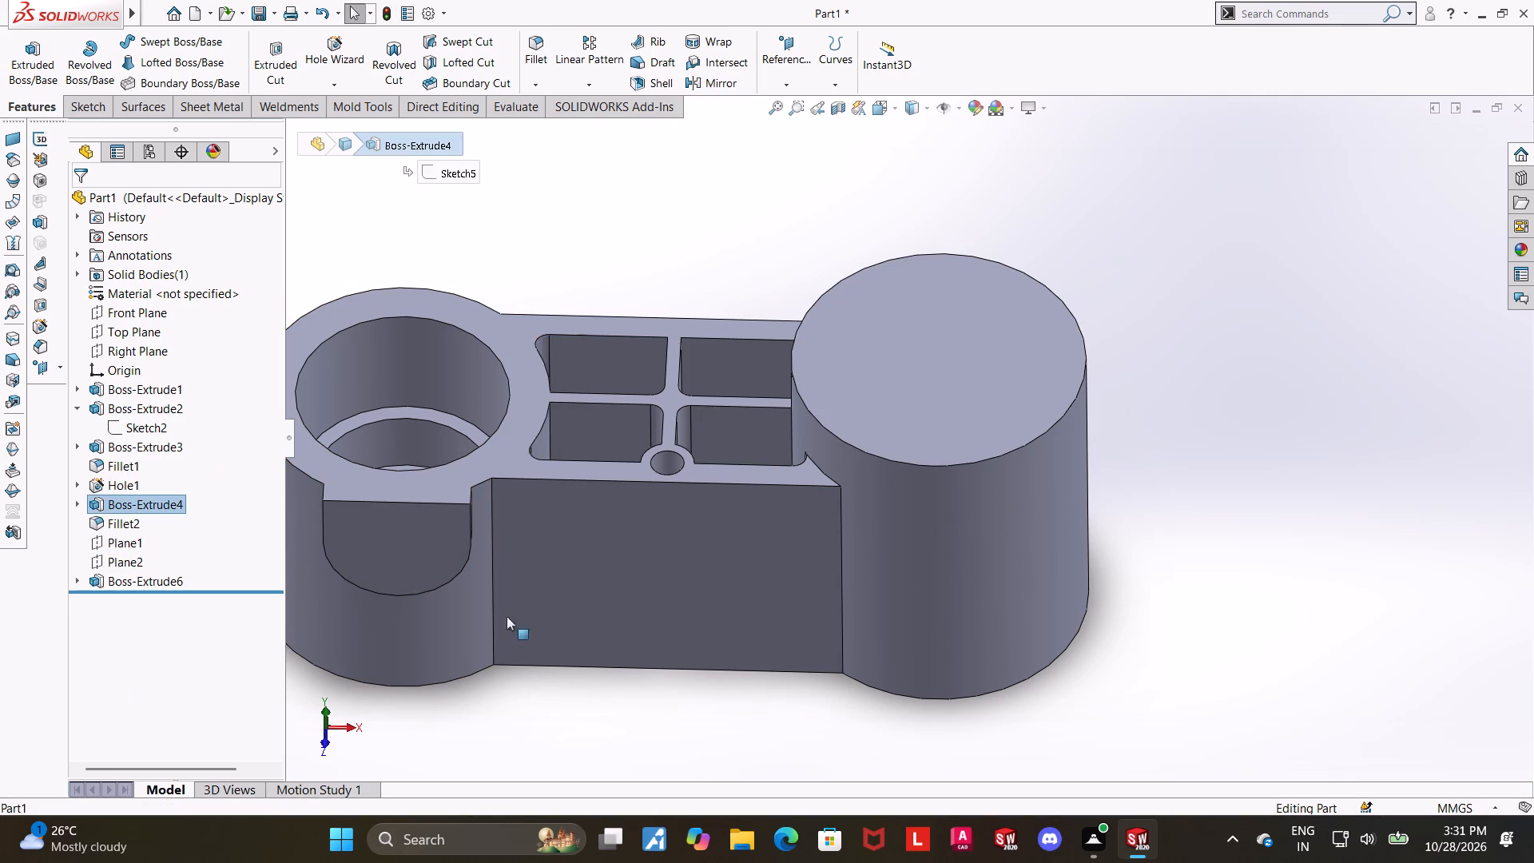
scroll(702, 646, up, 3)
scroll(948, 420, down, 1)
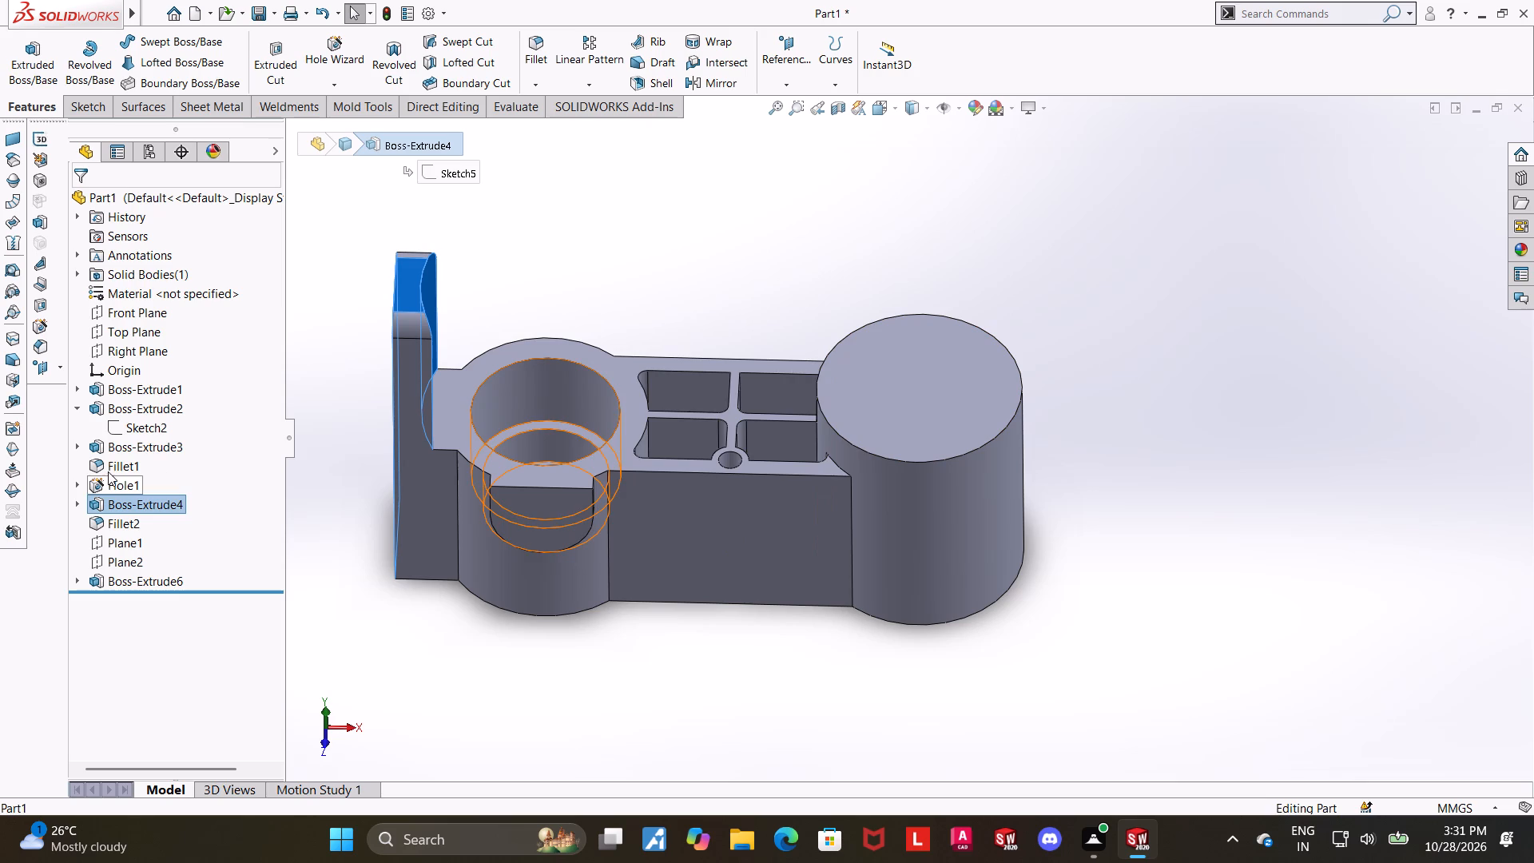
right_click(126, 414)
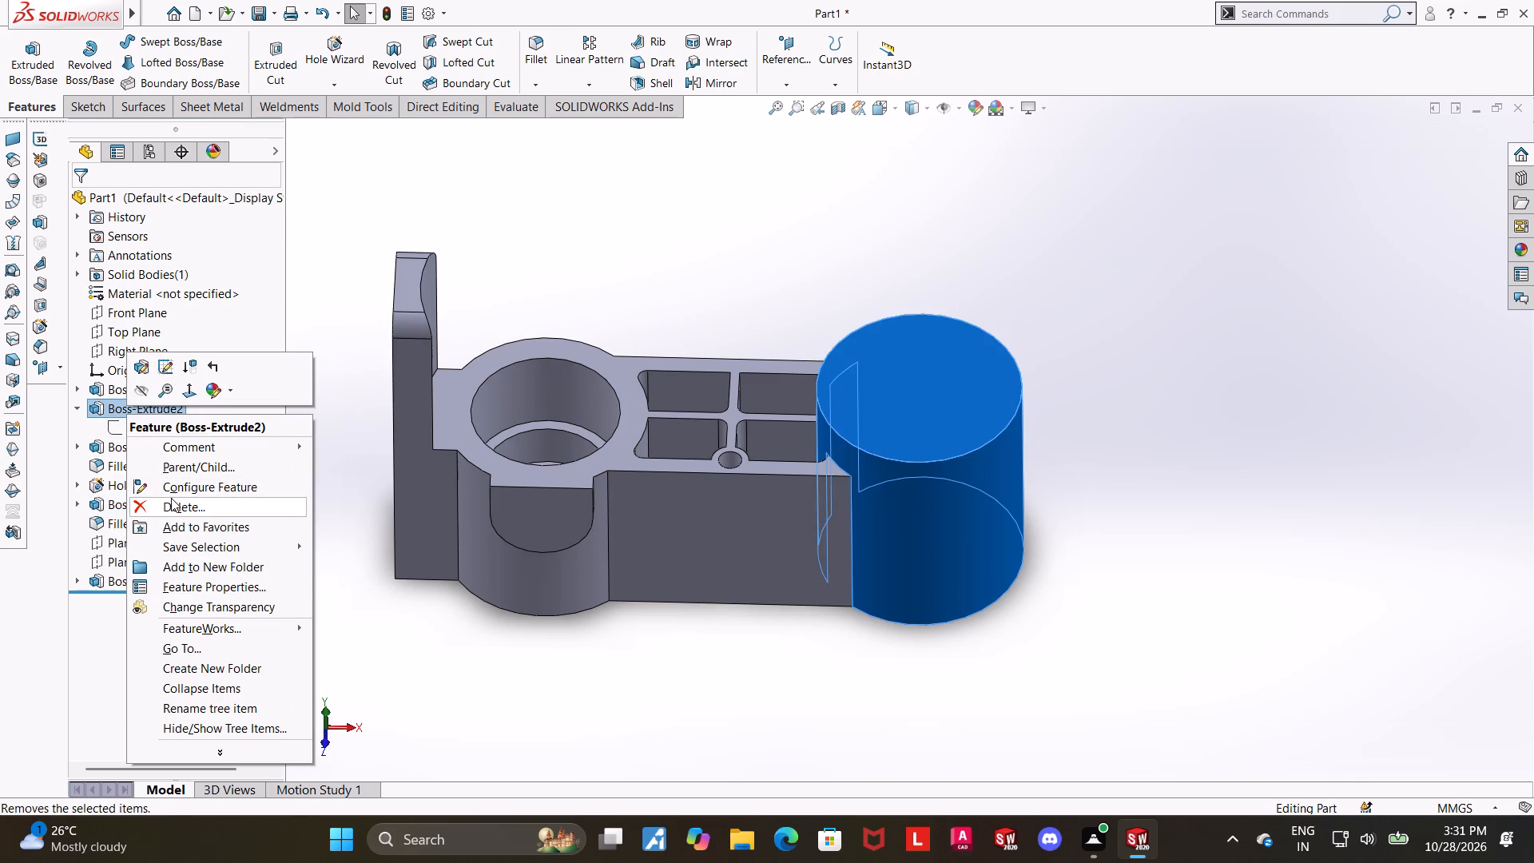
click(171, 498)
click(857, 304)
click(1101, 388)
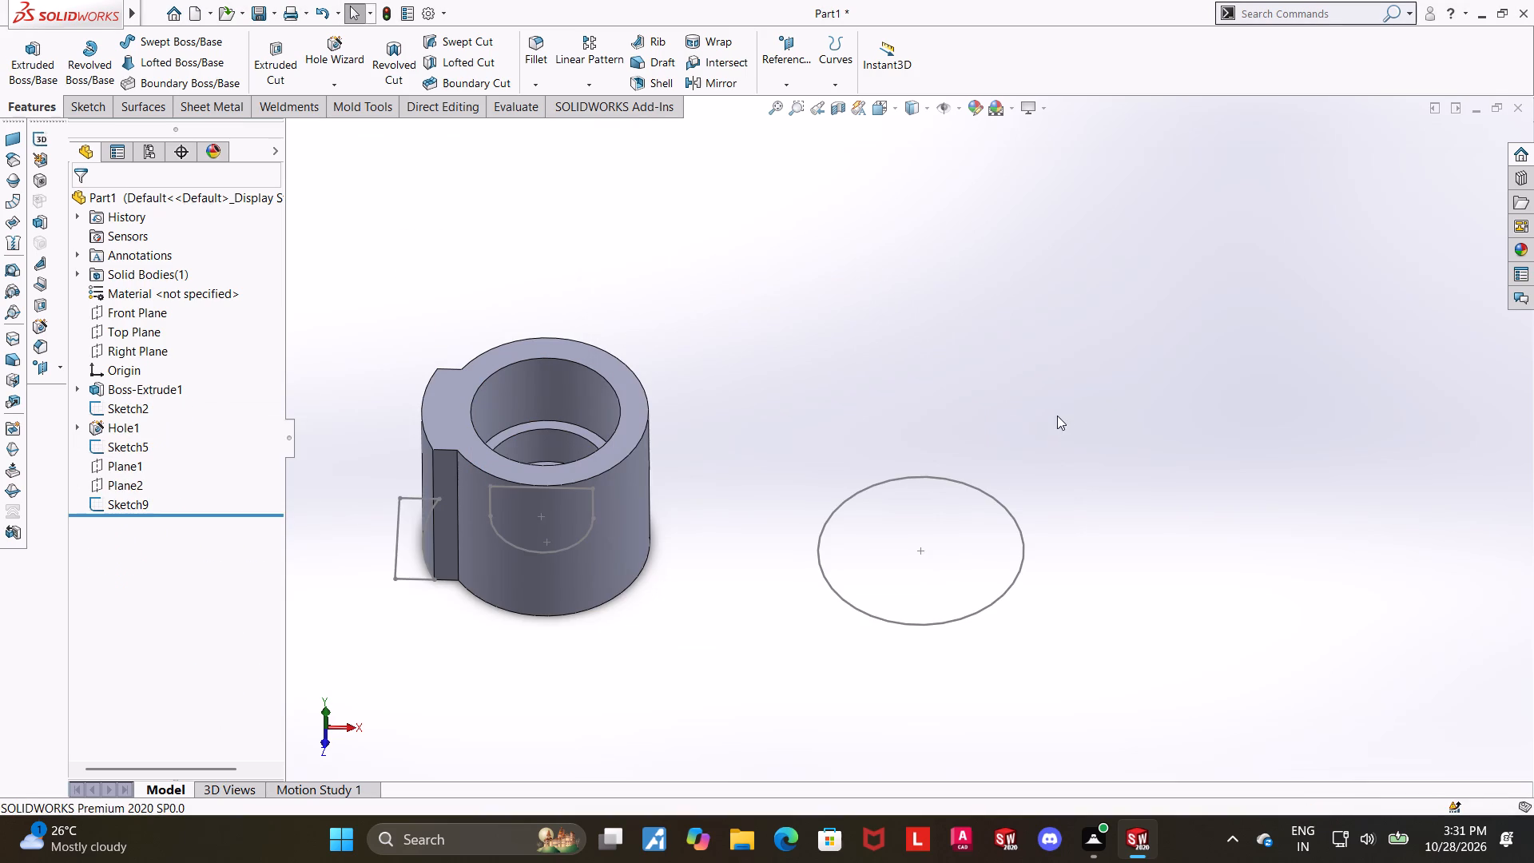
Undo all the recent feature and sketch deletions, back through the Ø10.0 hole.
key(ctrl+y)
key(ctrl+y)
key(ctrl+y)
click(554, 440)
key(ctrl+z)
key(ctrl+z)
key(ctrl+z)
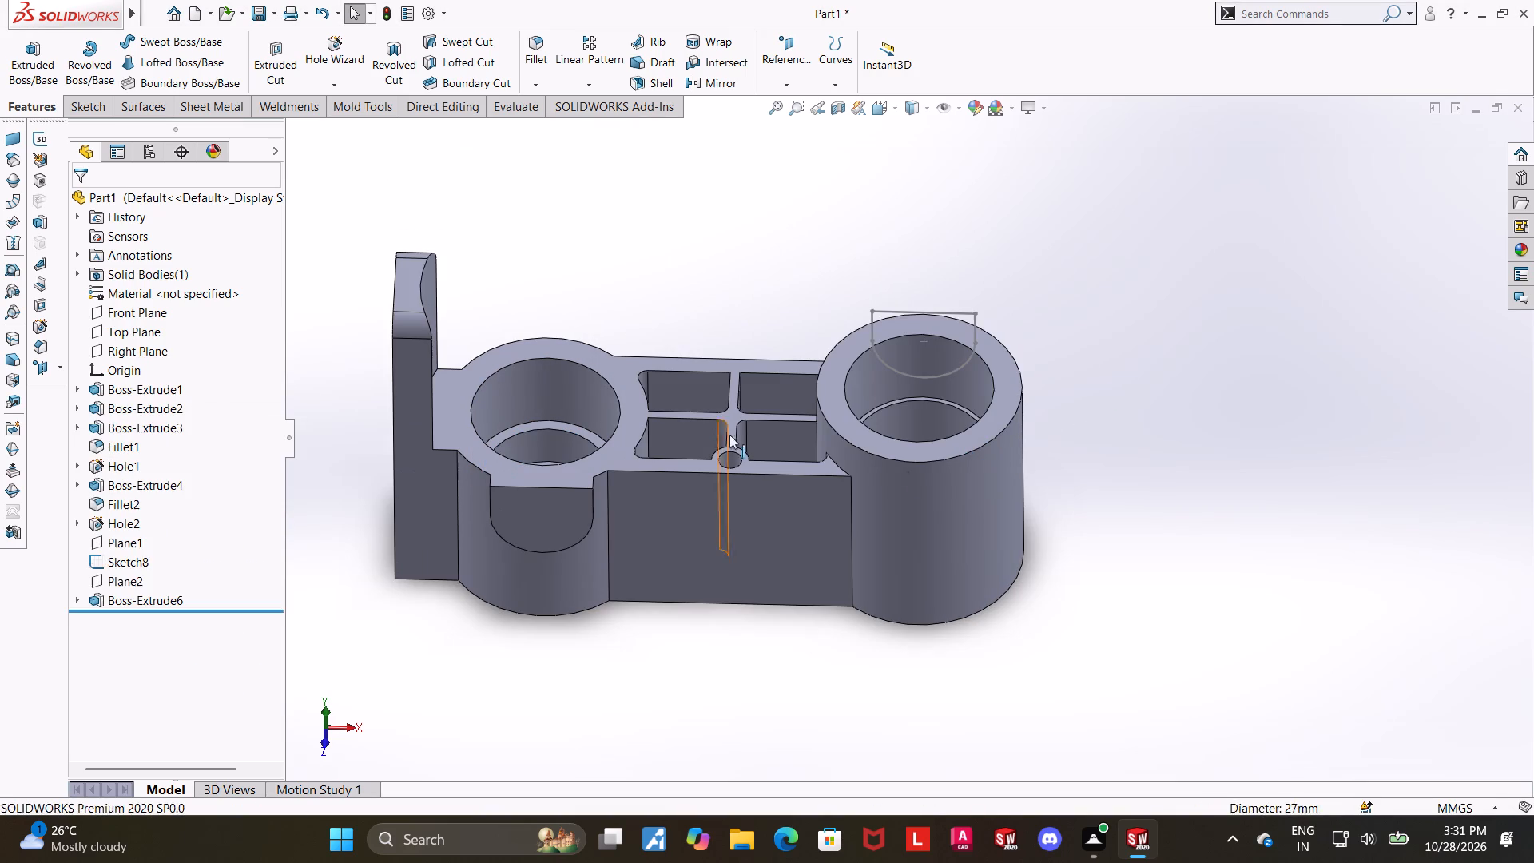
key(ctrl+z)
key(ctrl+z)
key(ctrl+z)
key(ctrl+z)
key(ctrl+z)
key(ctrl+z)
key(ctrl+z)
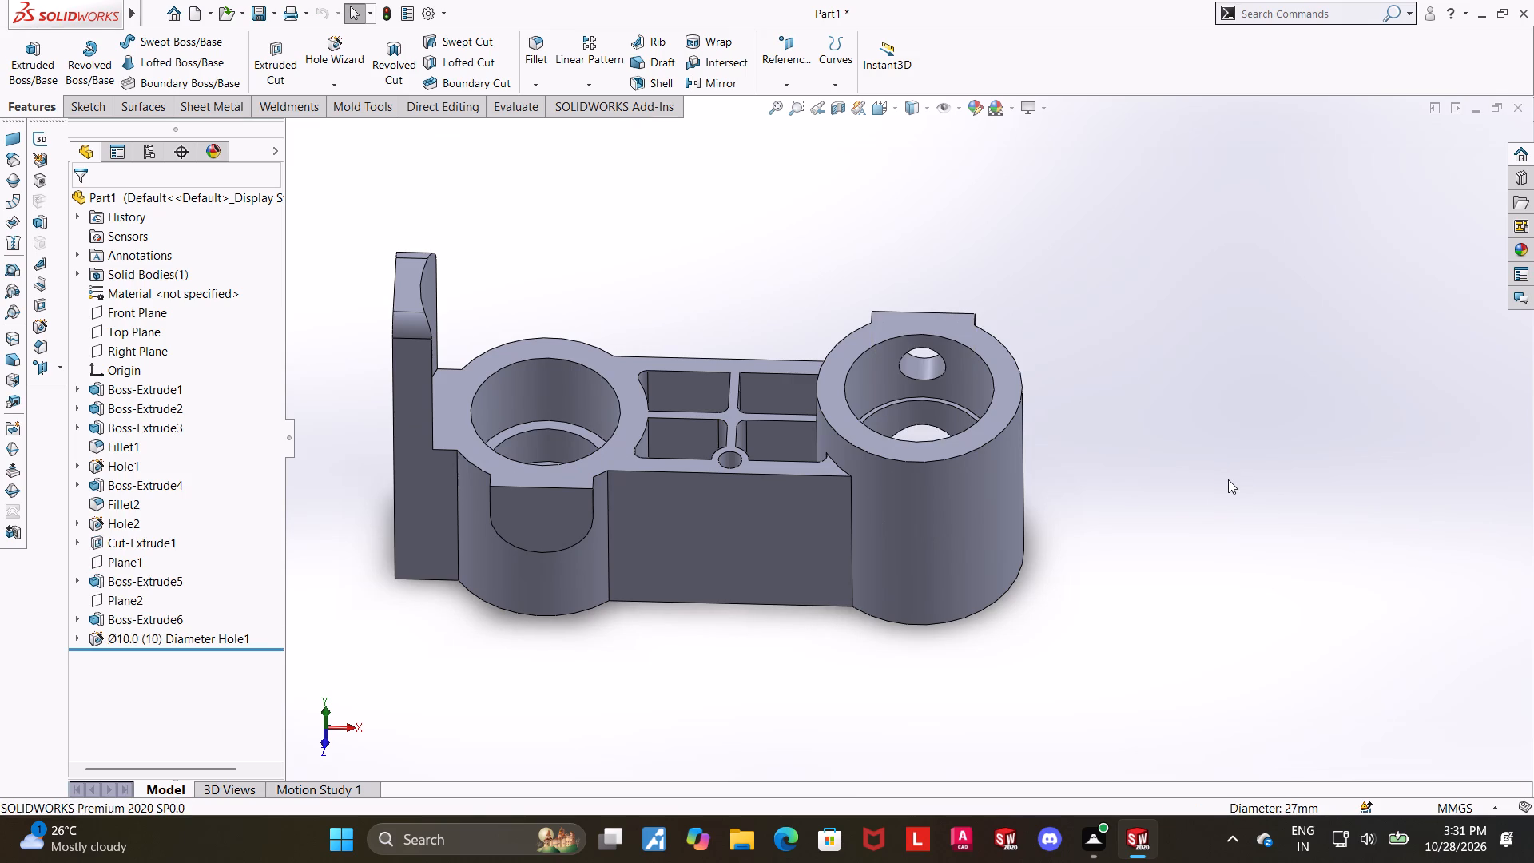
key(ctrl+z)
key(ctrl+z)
Examine the bosses, pads and side holes of the part from several sides.
scroll(1019, 478, down, 1)
middle_drag(1052, 475, 1032, 410)
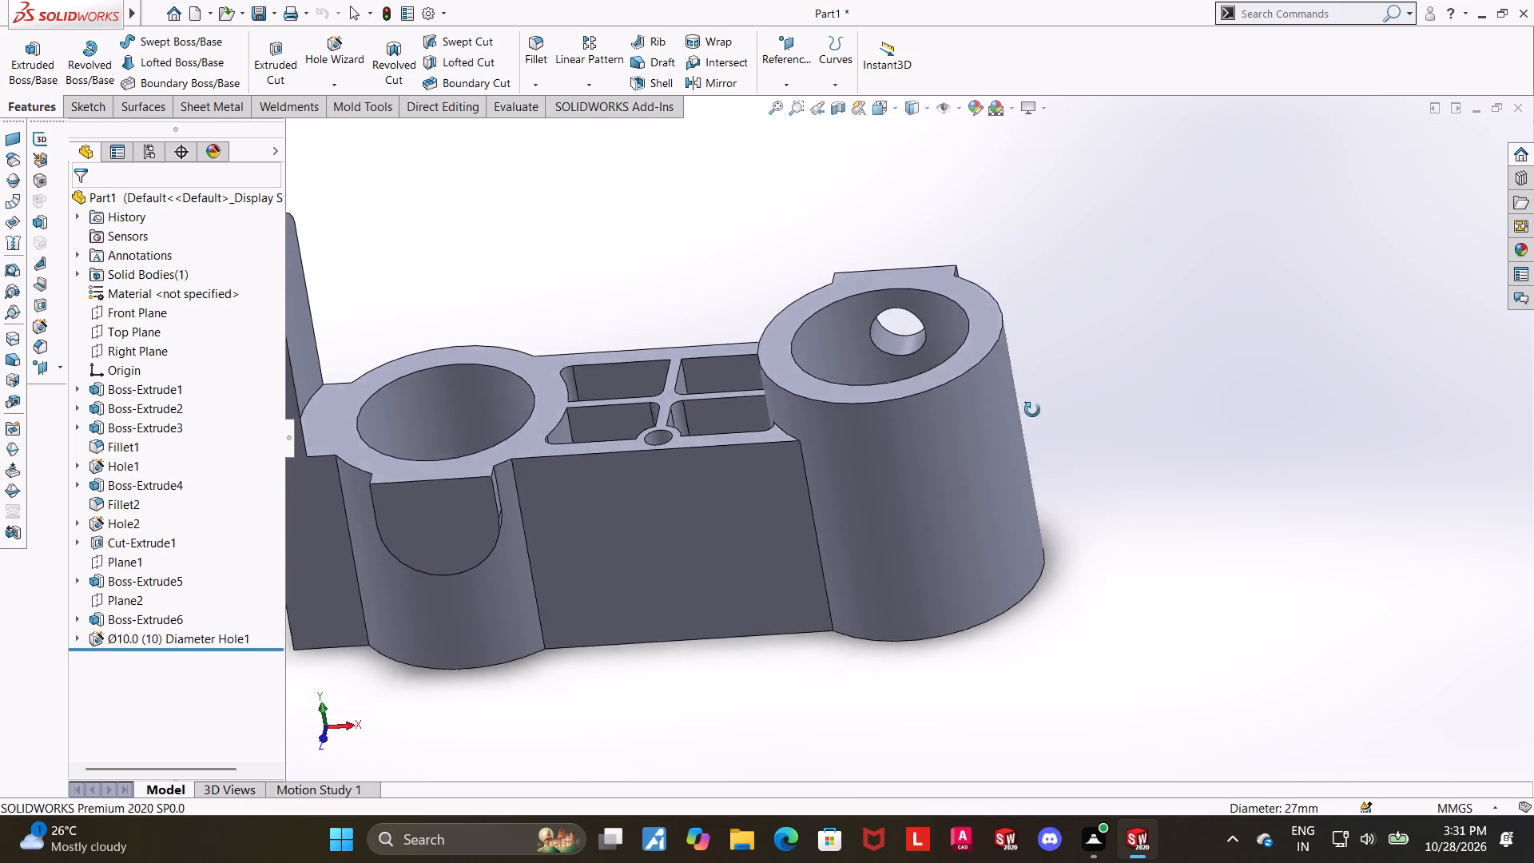
middle_drag(1032, 410, 1068, 627)
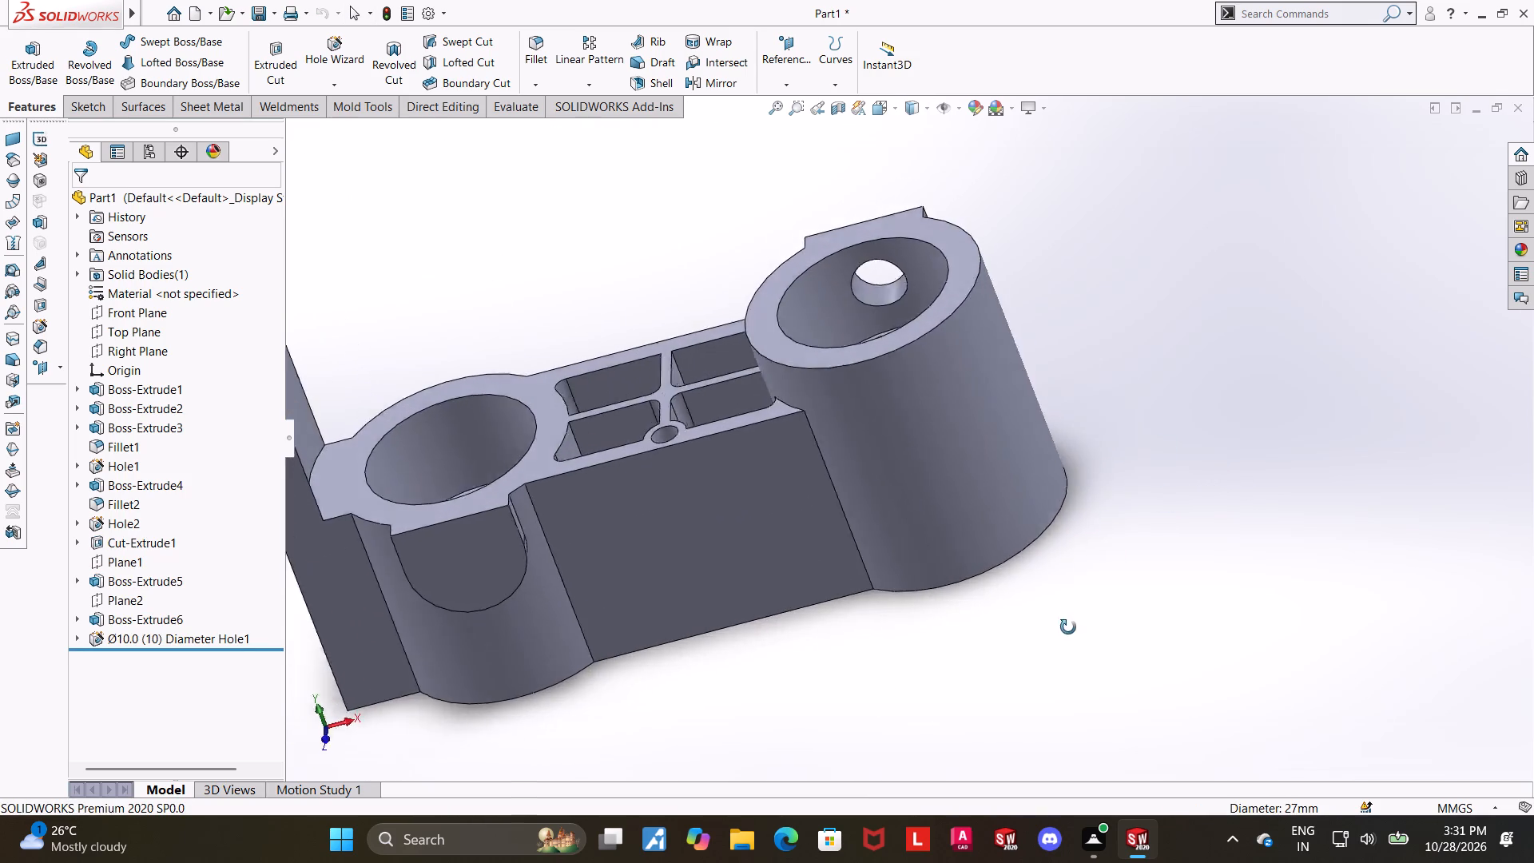
middle_drag(1068, 627, 891, 646)
scroll(891, 646, up, 3)
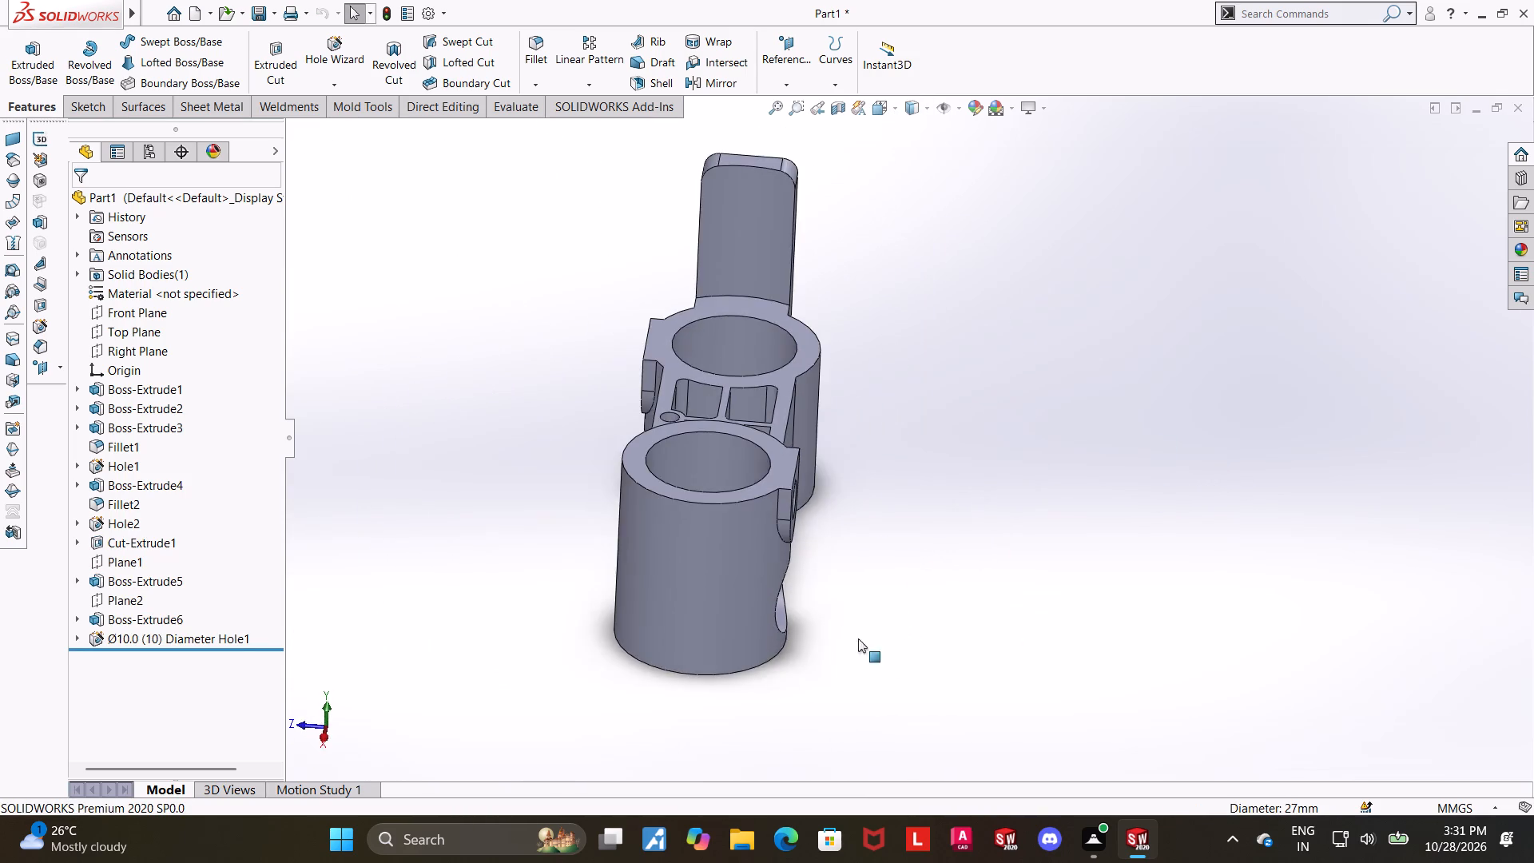
middle_drag(820, 571, 789, 625)
middle_drag(739, 618, 941, 498)
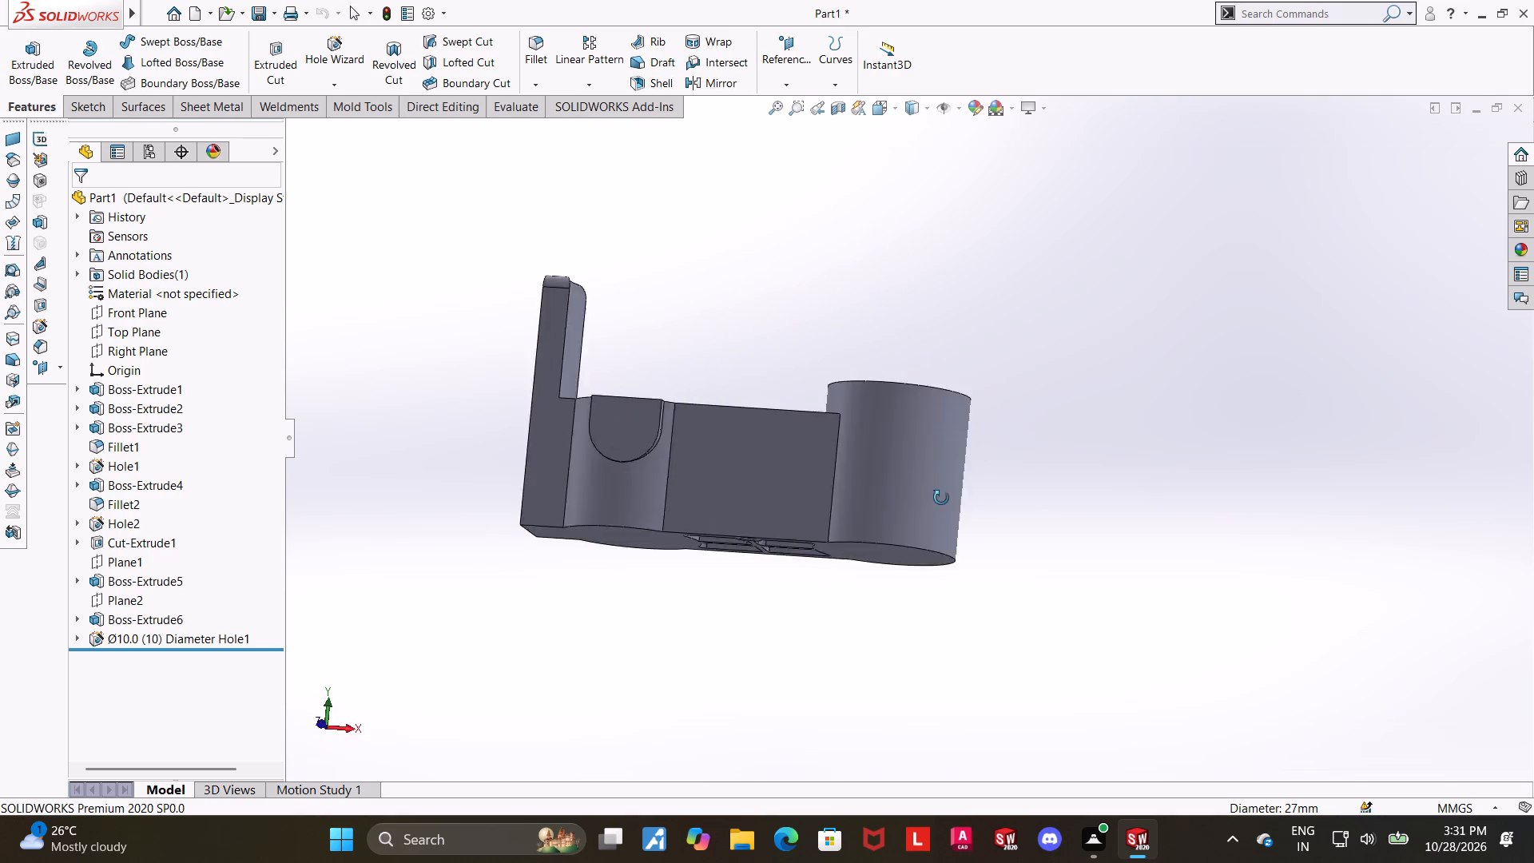
middle_drag(941, 498, 997, 568)
scroll(759, 491, down, 3)
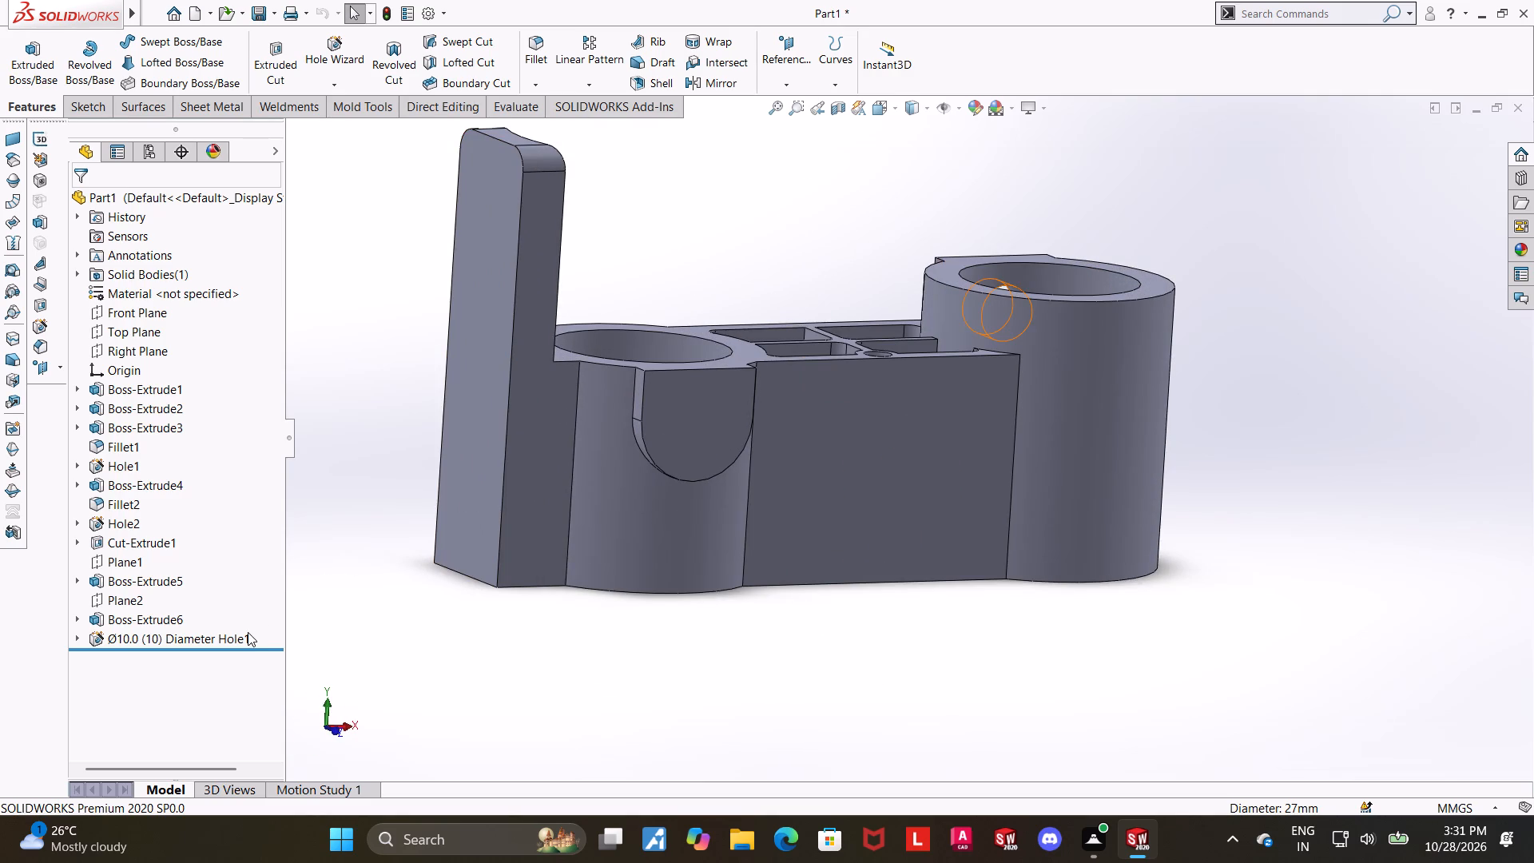
Edit the Ø10.0 hole feature to add a second hole position on the U-shaped pad of the boss beside the upright tab.
click(240, 636)
click(248, 591)
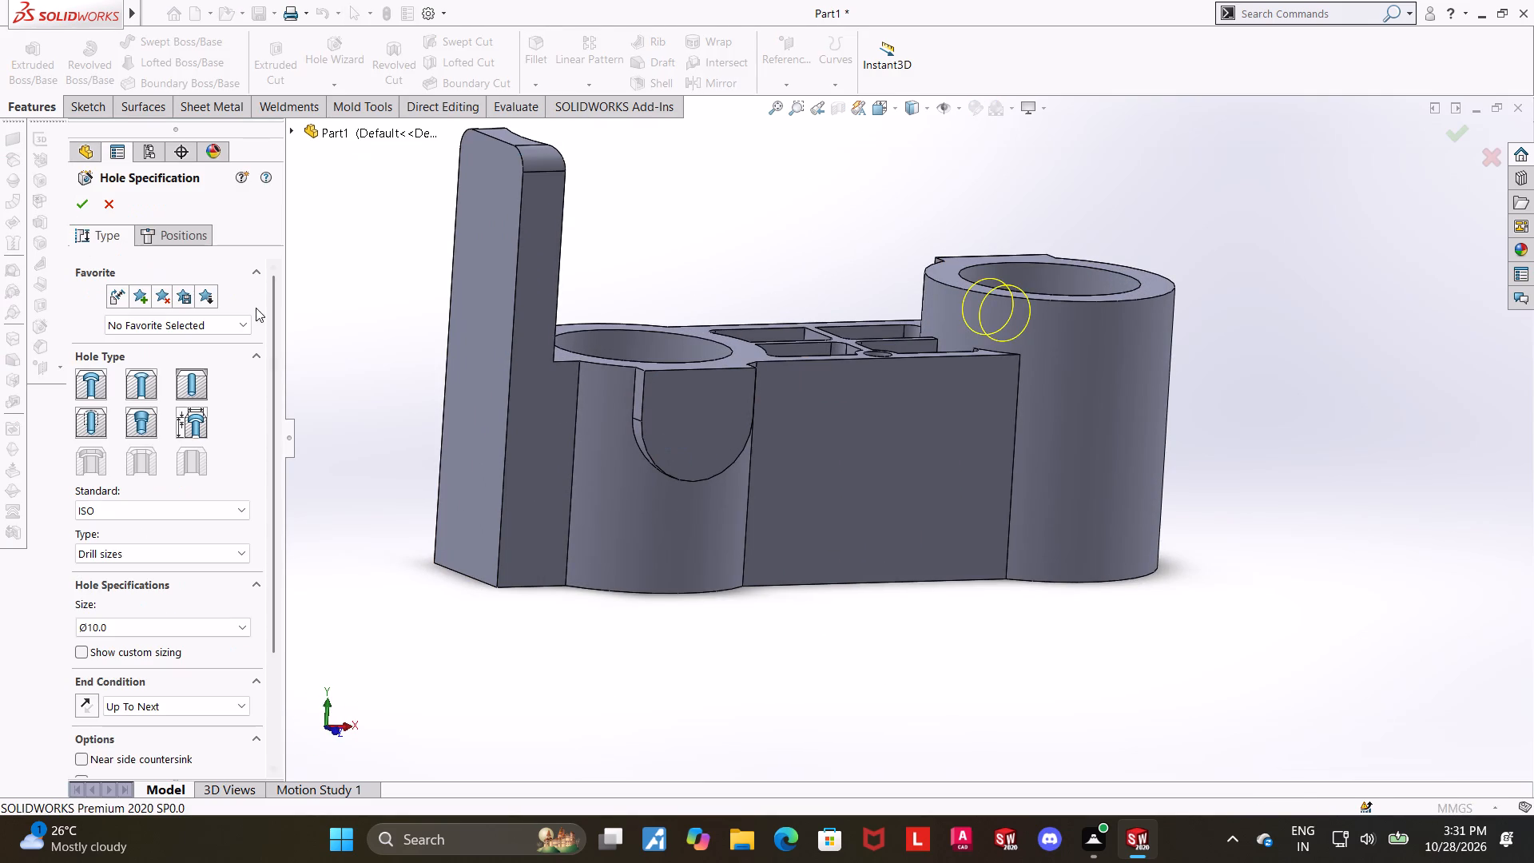
click(142, 241)
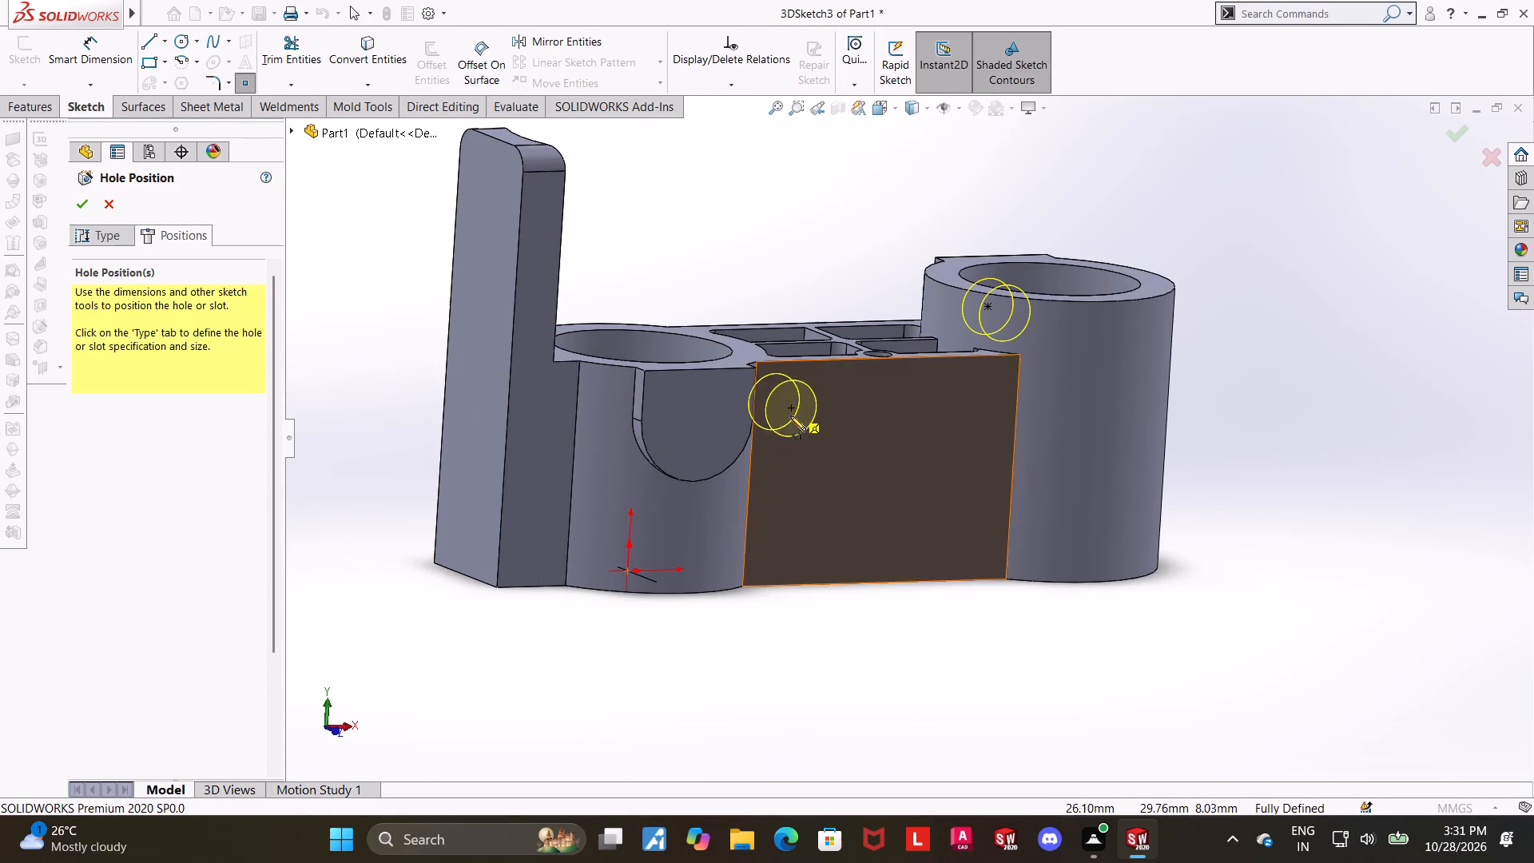
key(Escape)
click(118, 244)
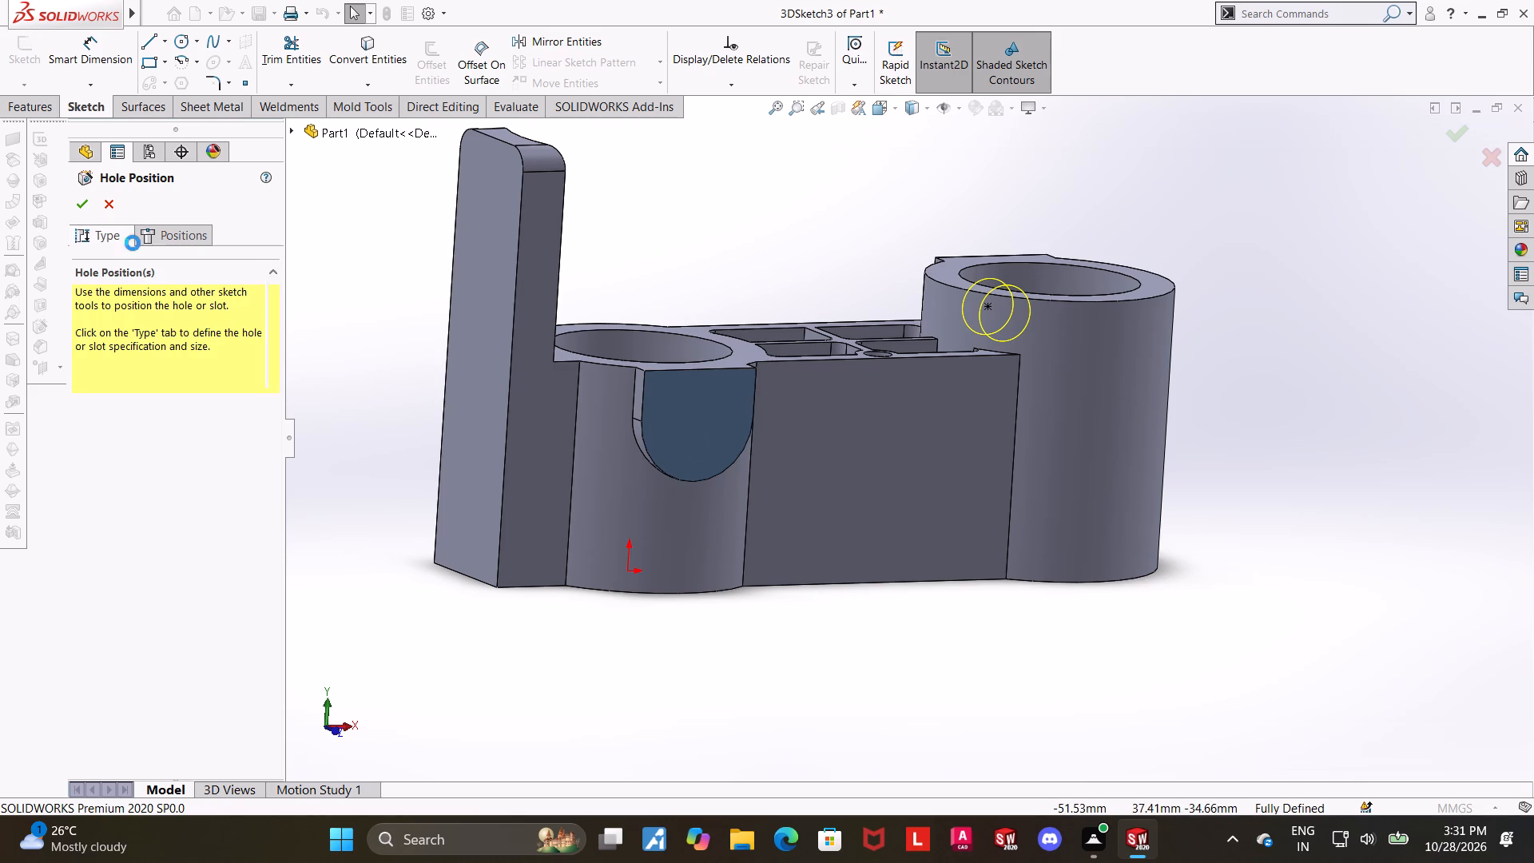
click(168, 233)
click(706, 440)
key(Escape)
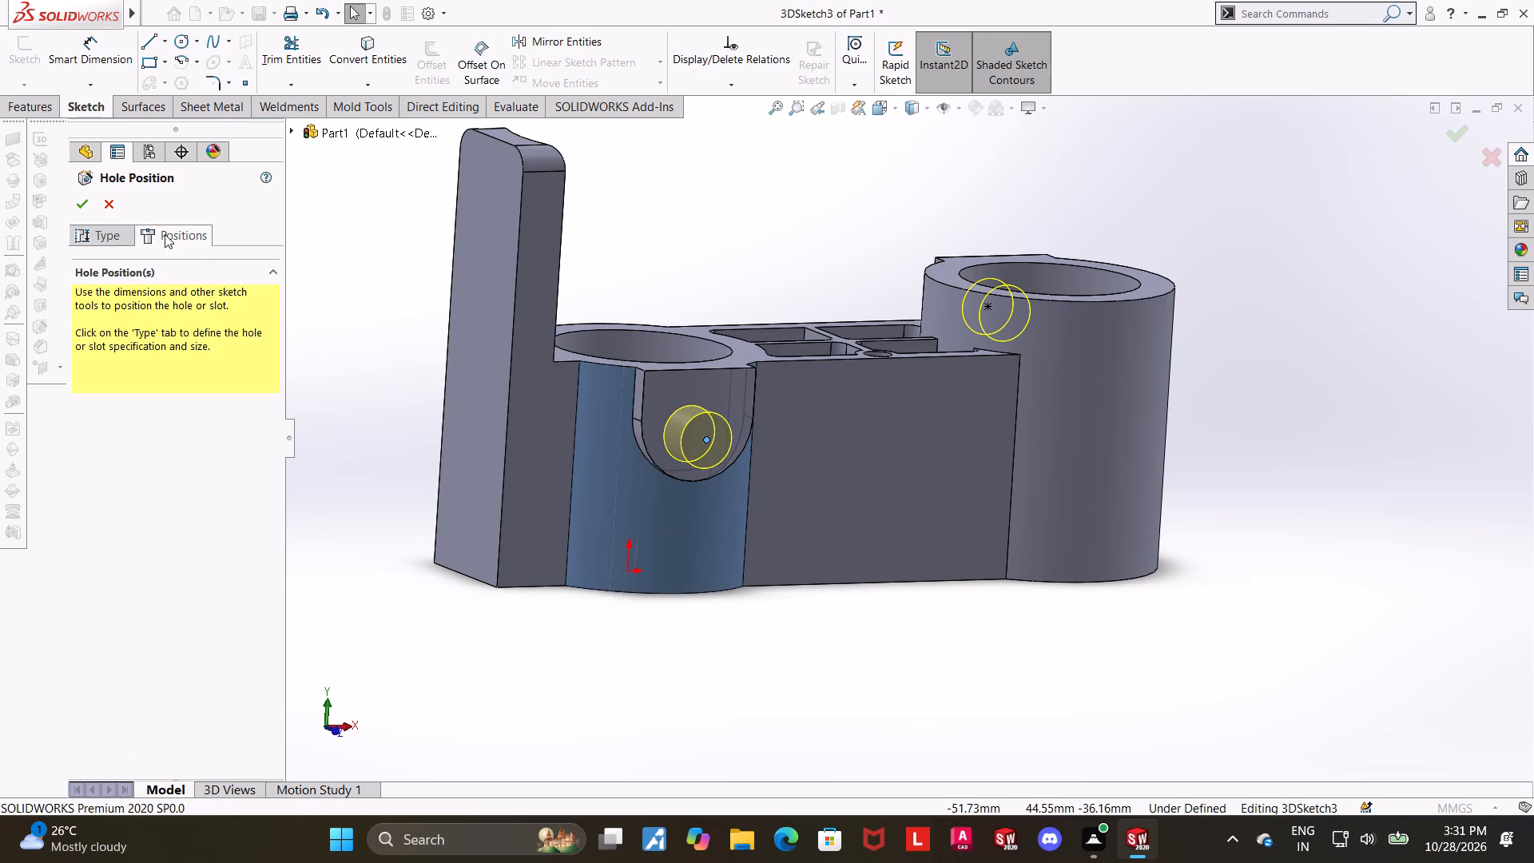
click(82, 214)
scroll(677, 364, down, 3)
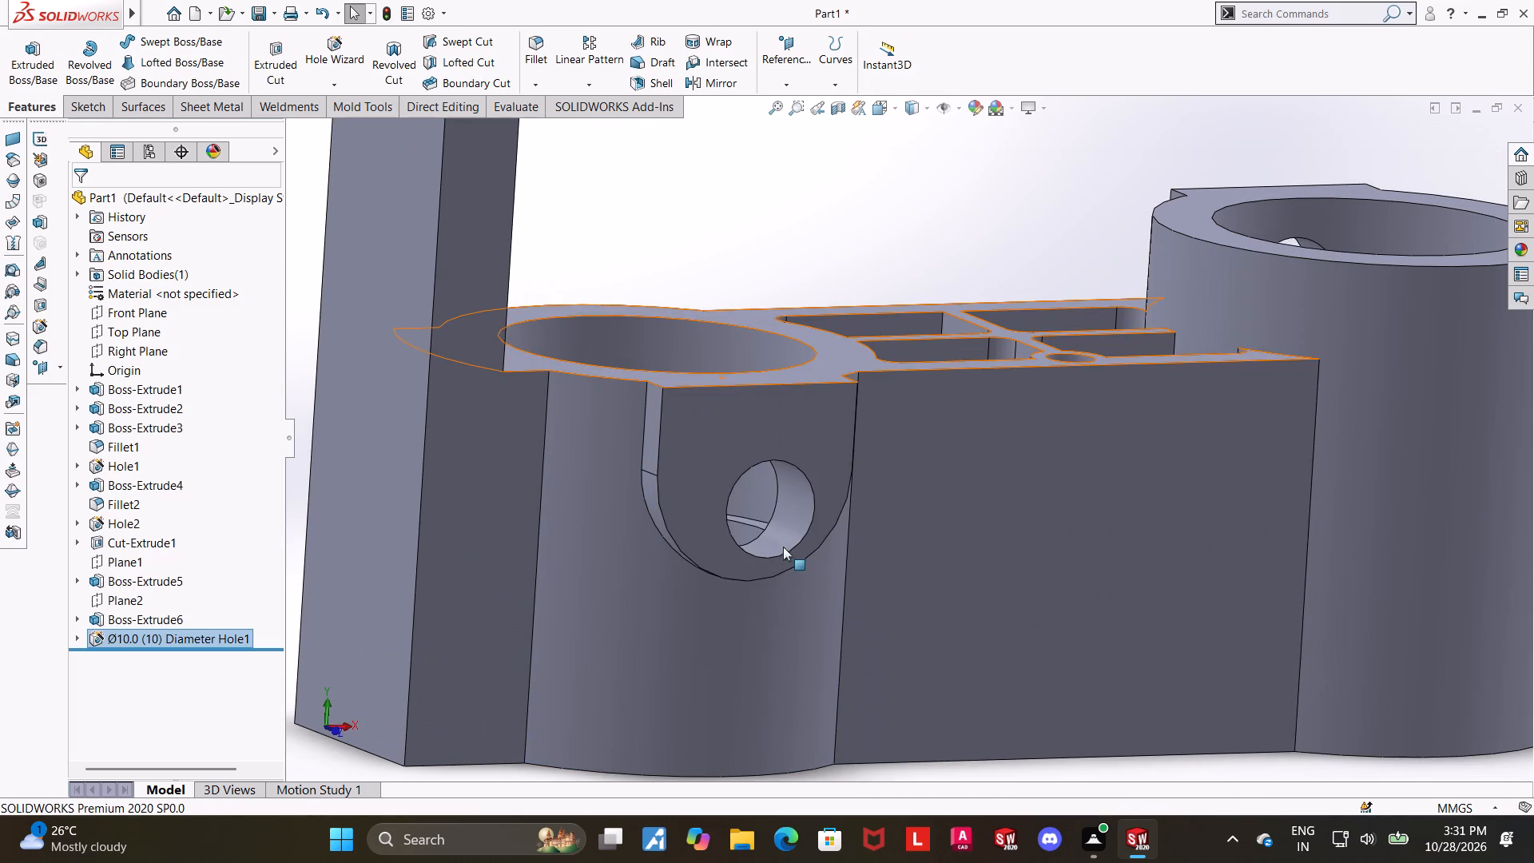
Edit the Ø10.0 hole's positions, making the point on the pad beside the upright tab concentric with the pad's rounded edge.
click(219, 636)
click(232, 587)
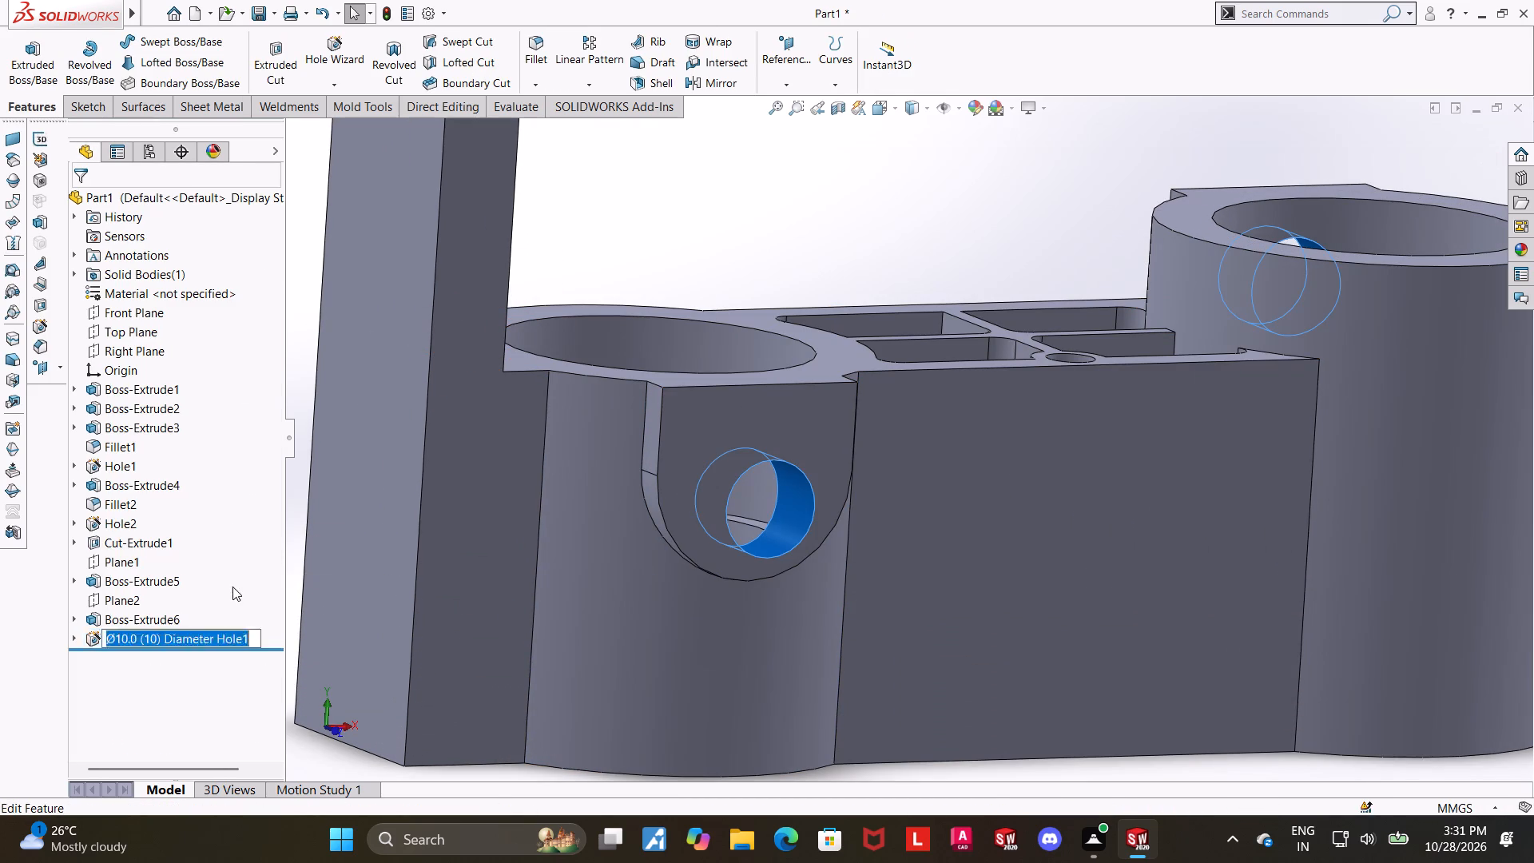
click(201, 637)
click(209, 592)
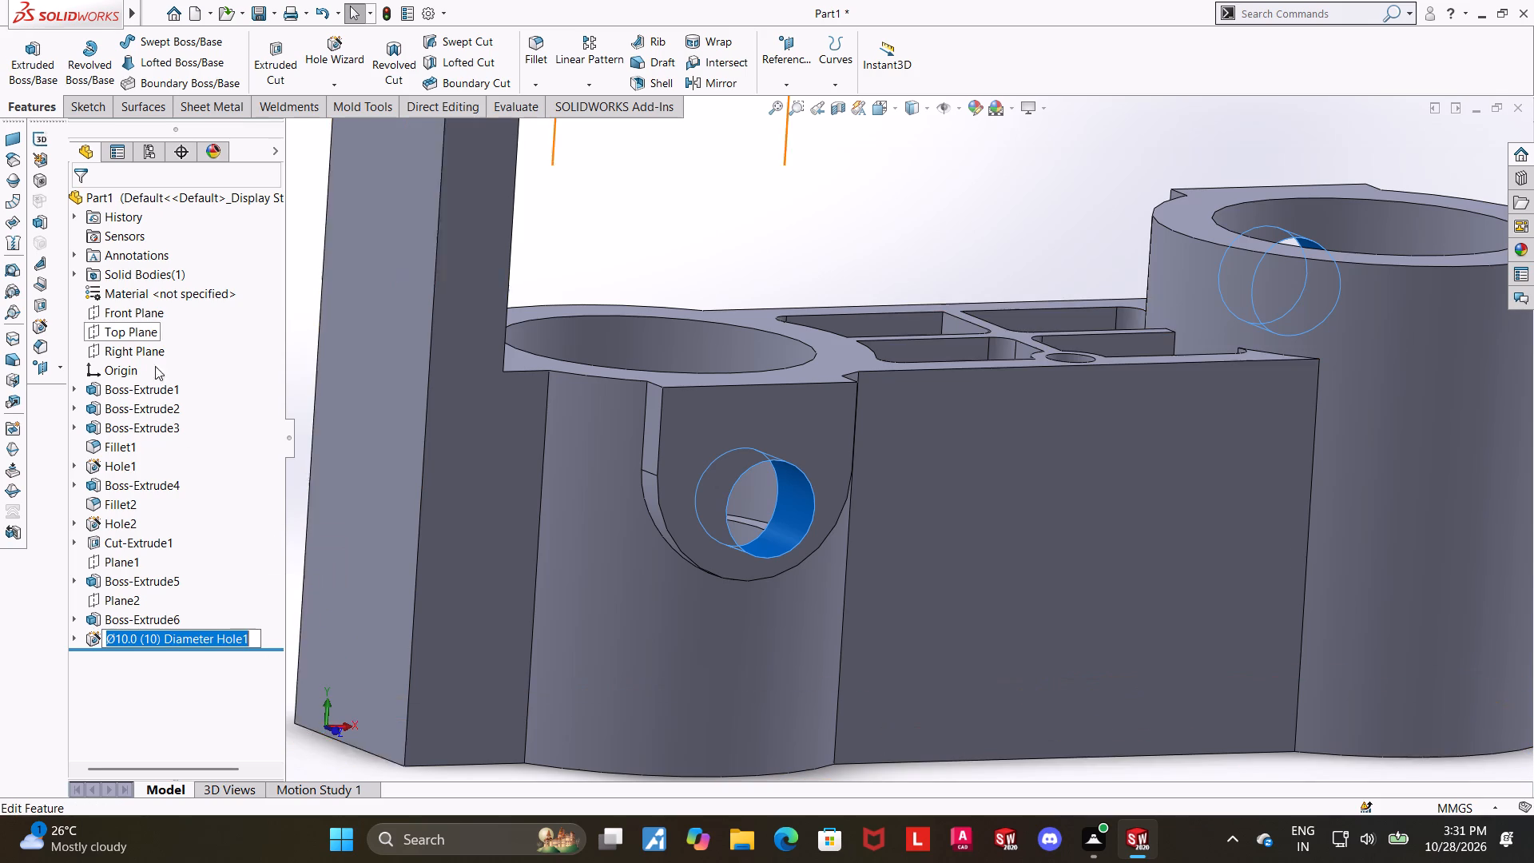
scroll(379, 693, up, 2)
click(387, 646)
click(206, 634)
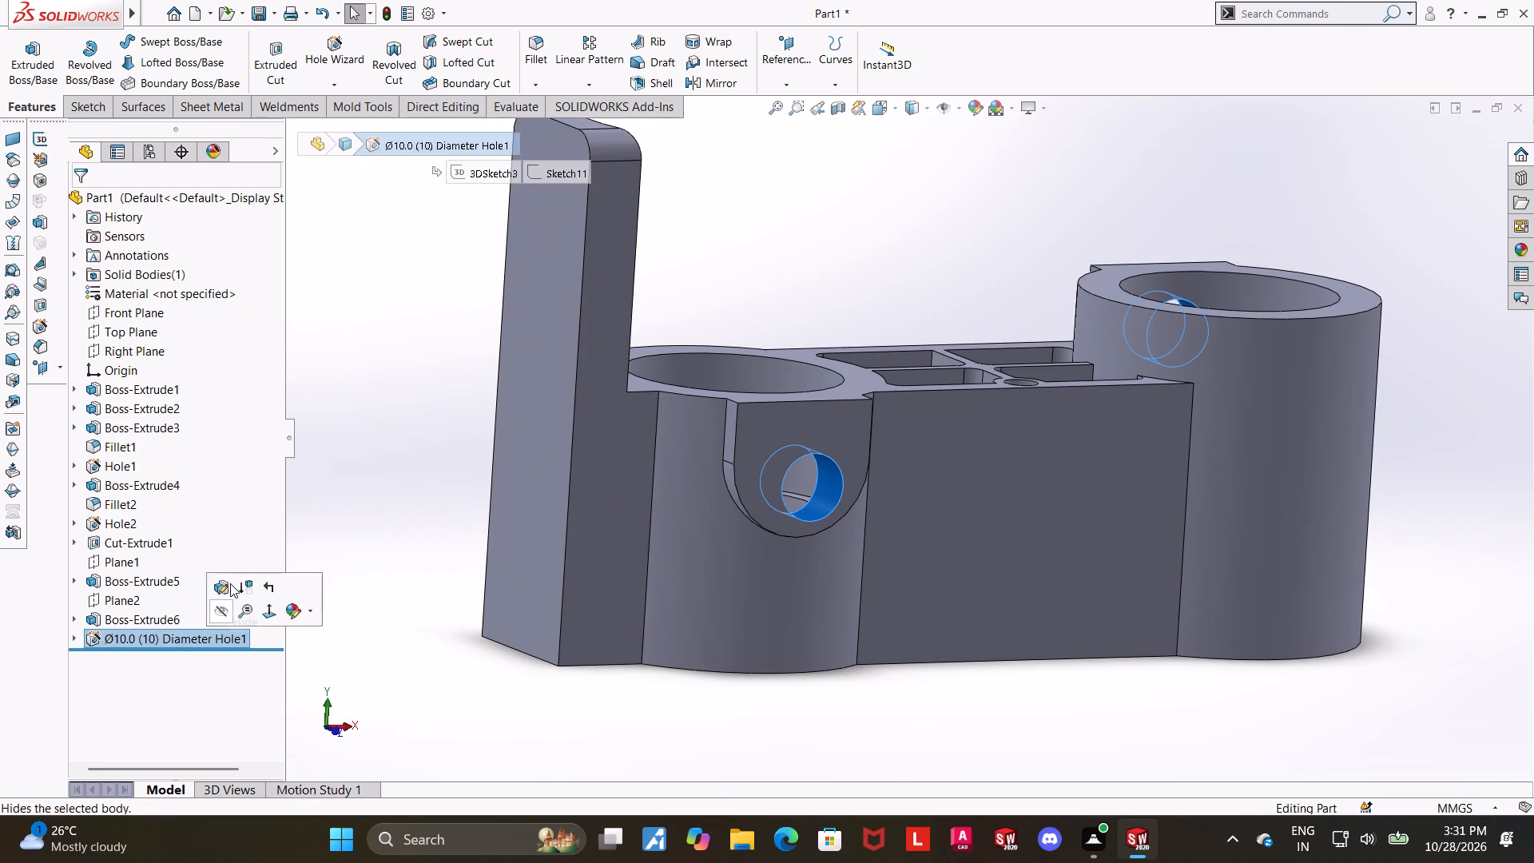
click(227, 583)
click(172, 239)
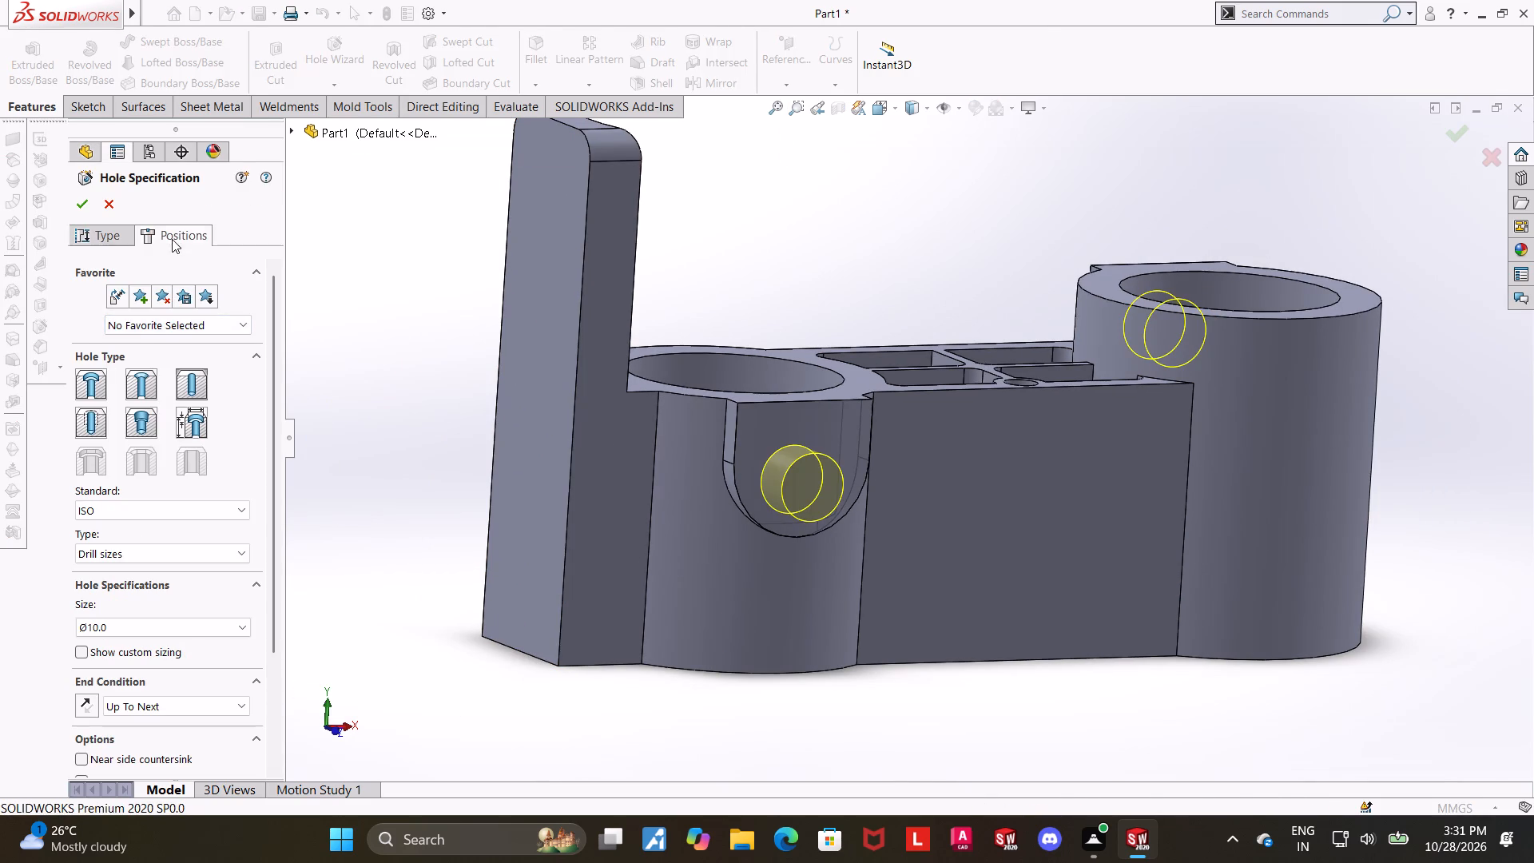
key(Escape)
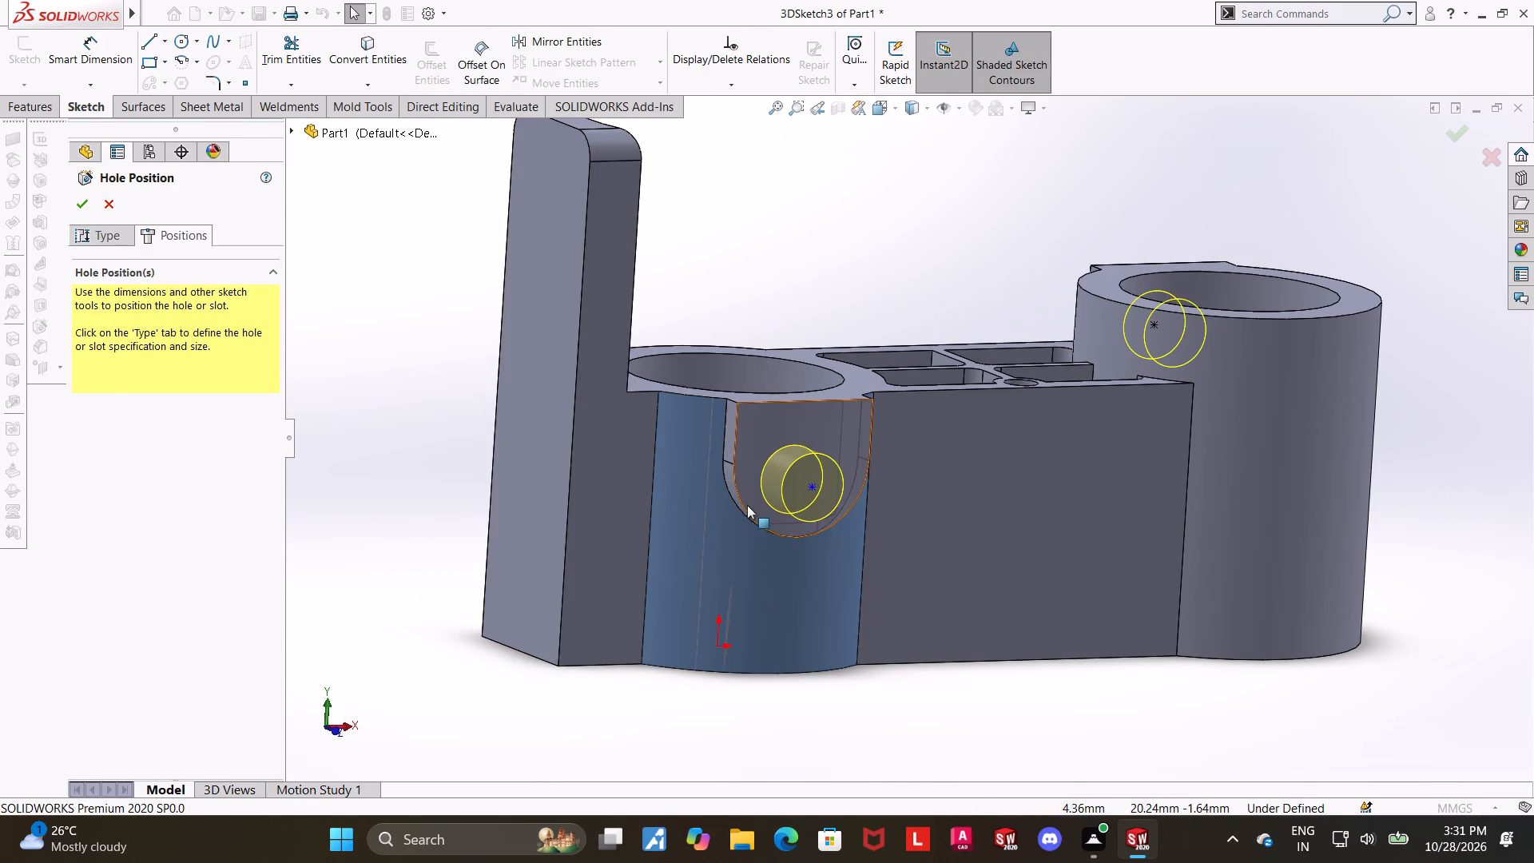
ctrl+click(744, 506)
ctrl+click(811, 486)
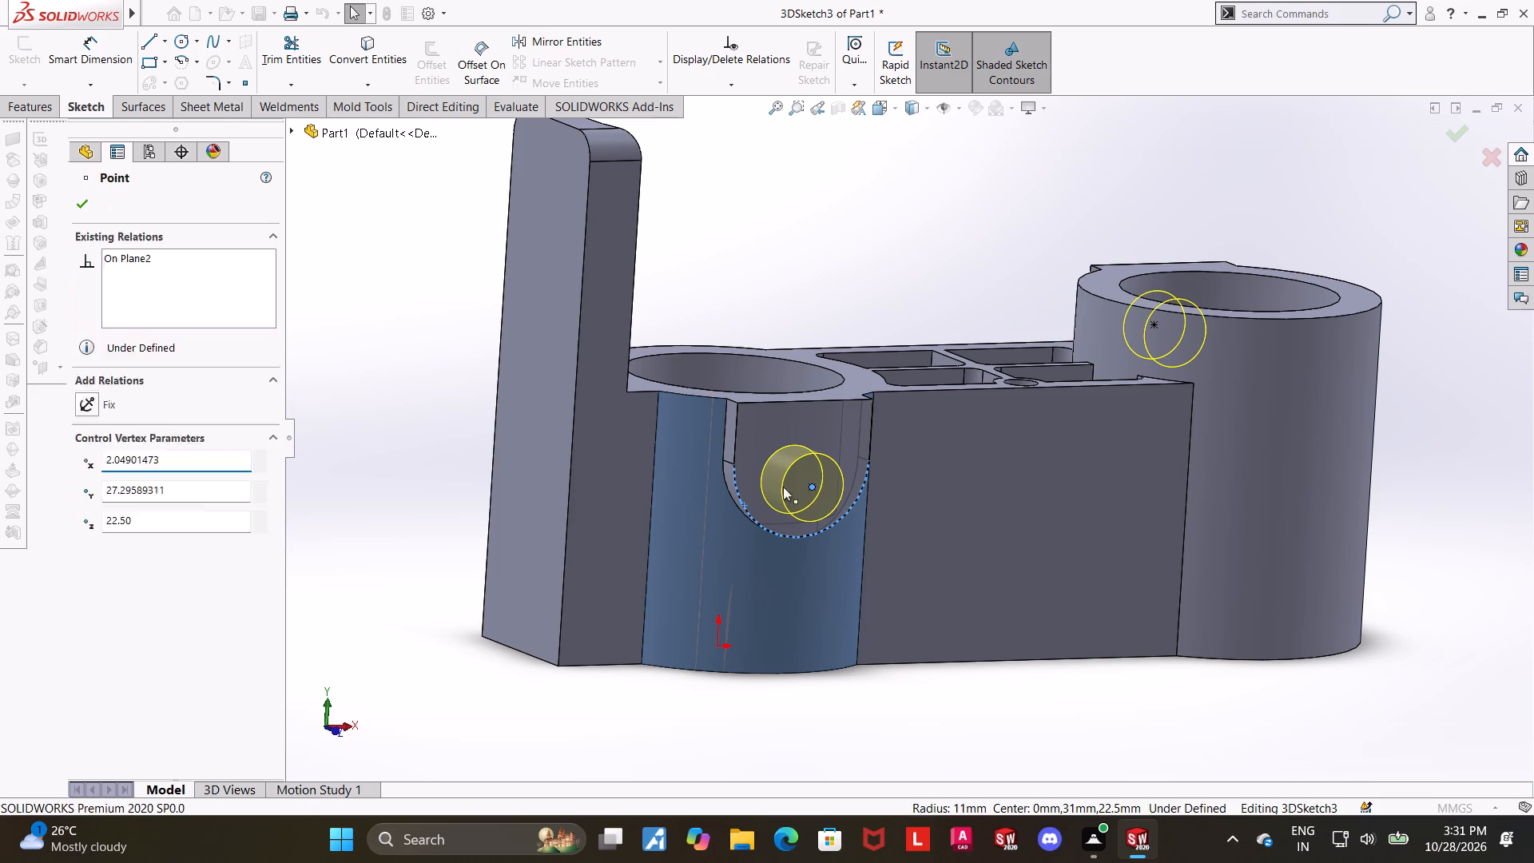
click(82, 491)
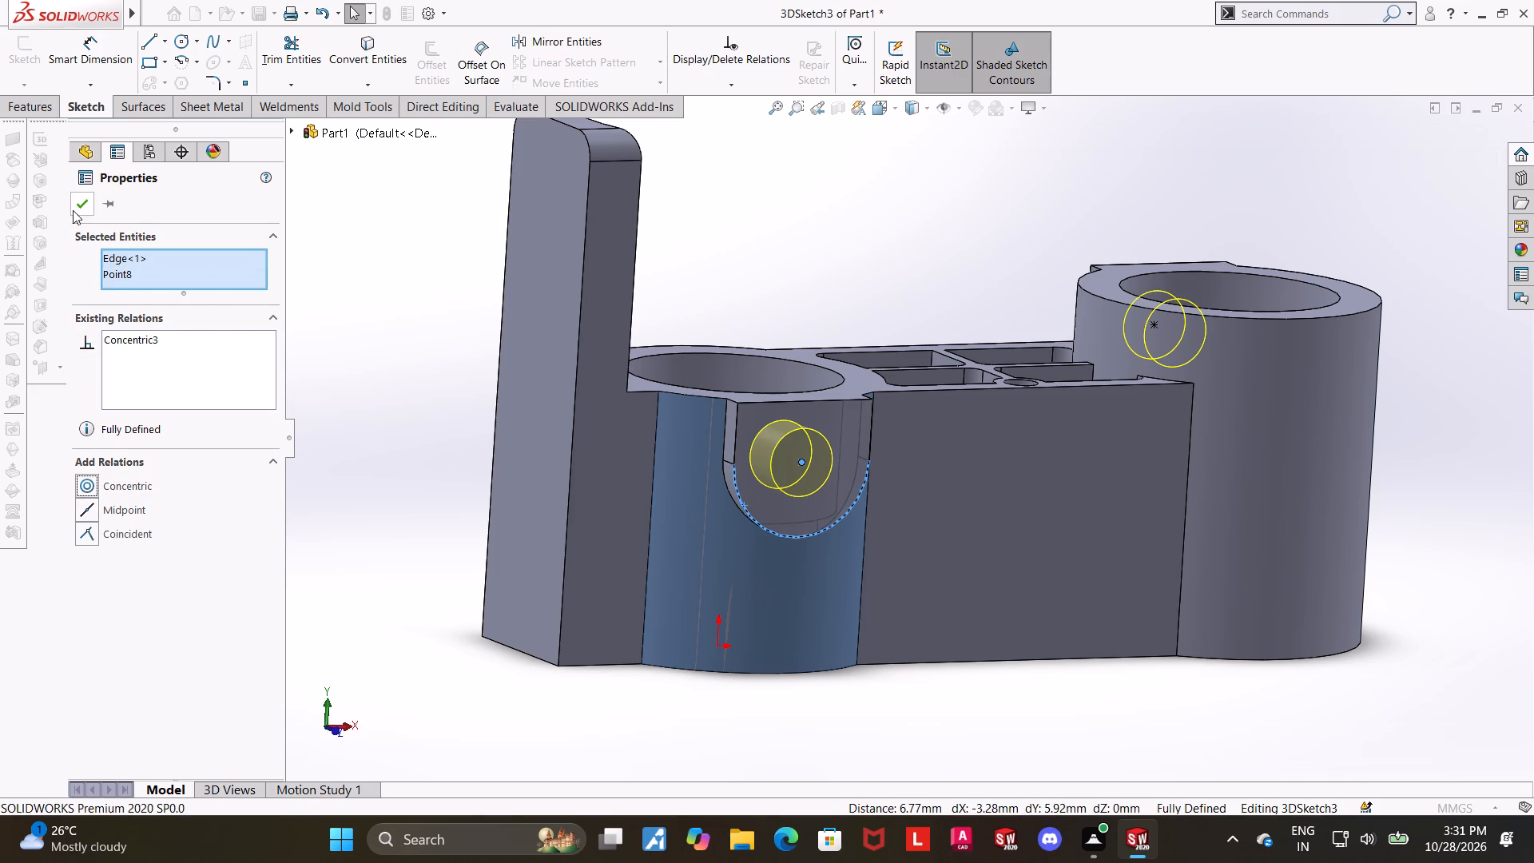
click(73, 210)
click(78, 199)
Examine the pad holes, bosses and ribs from several sides and from the top, focusing on the taller boss's bore.
middle_drag(938, 311, 913, 303)
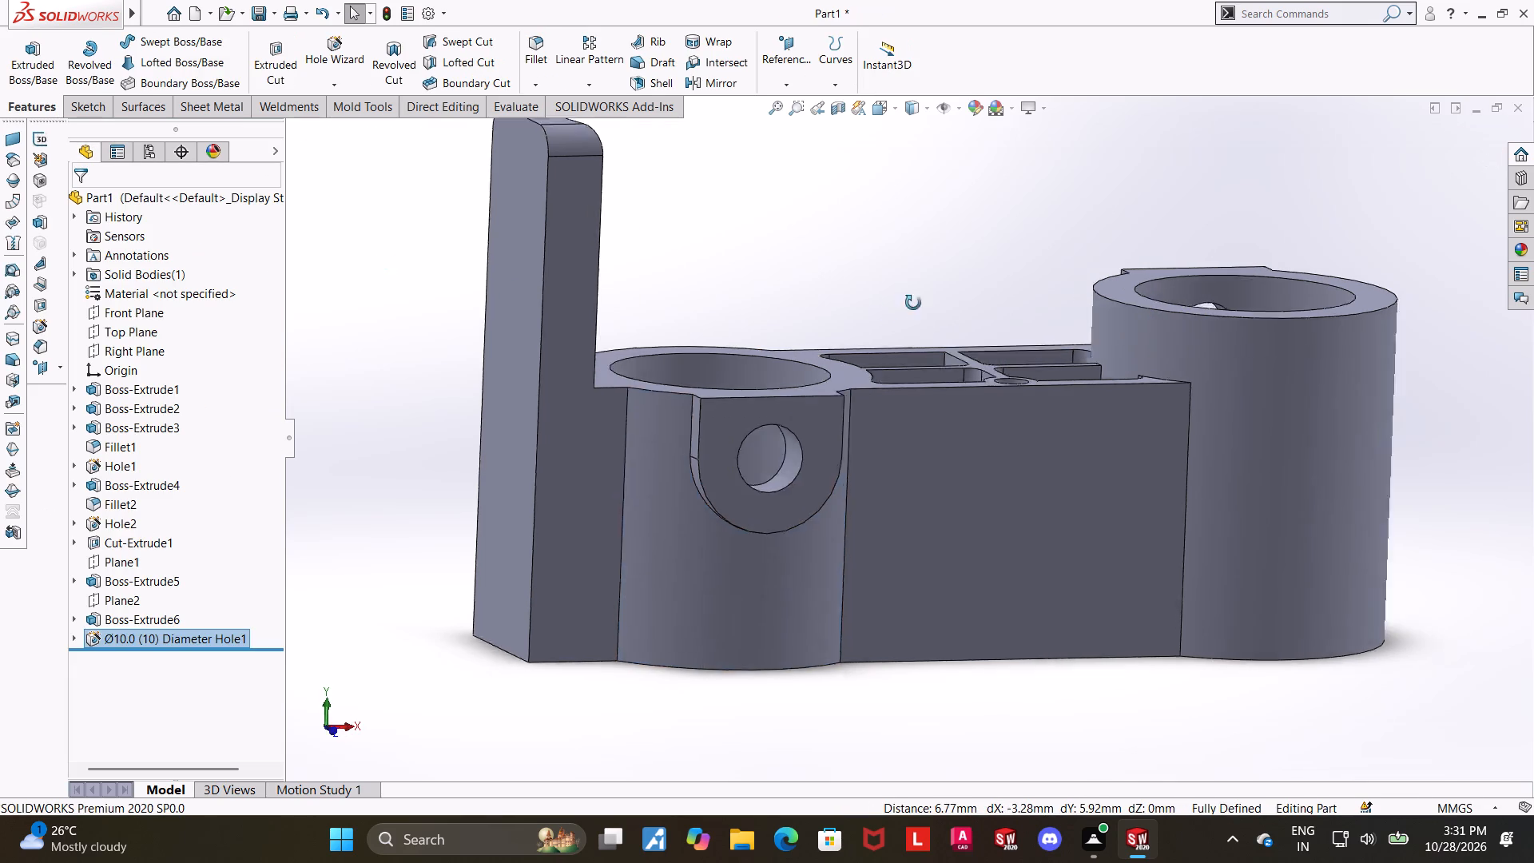
middle_drag(913, 303, 777, 340)
key(ctrl+7)
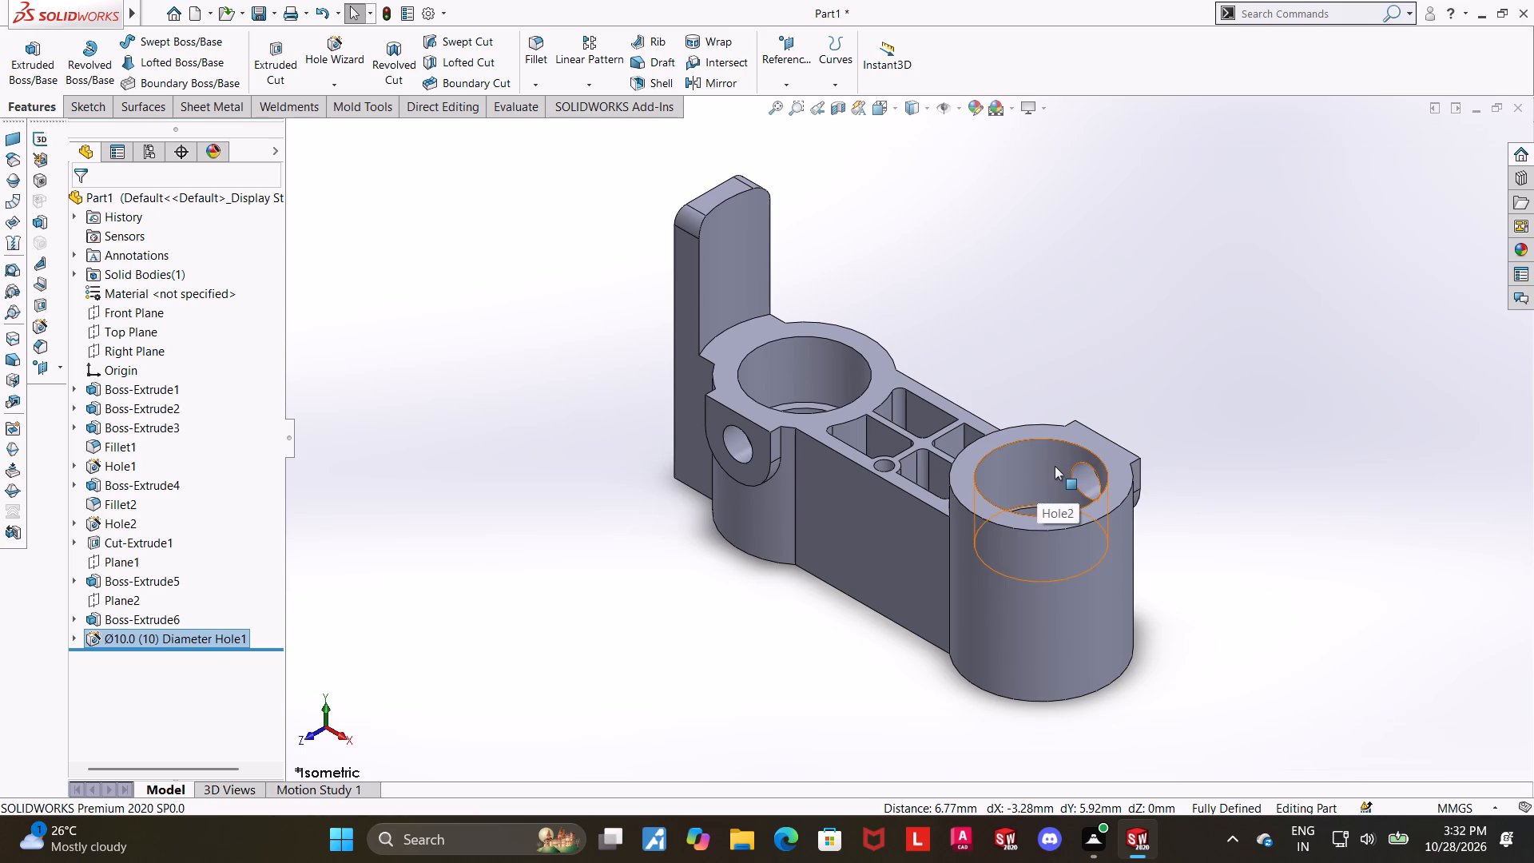
scroll(1174, 424, down, 2)
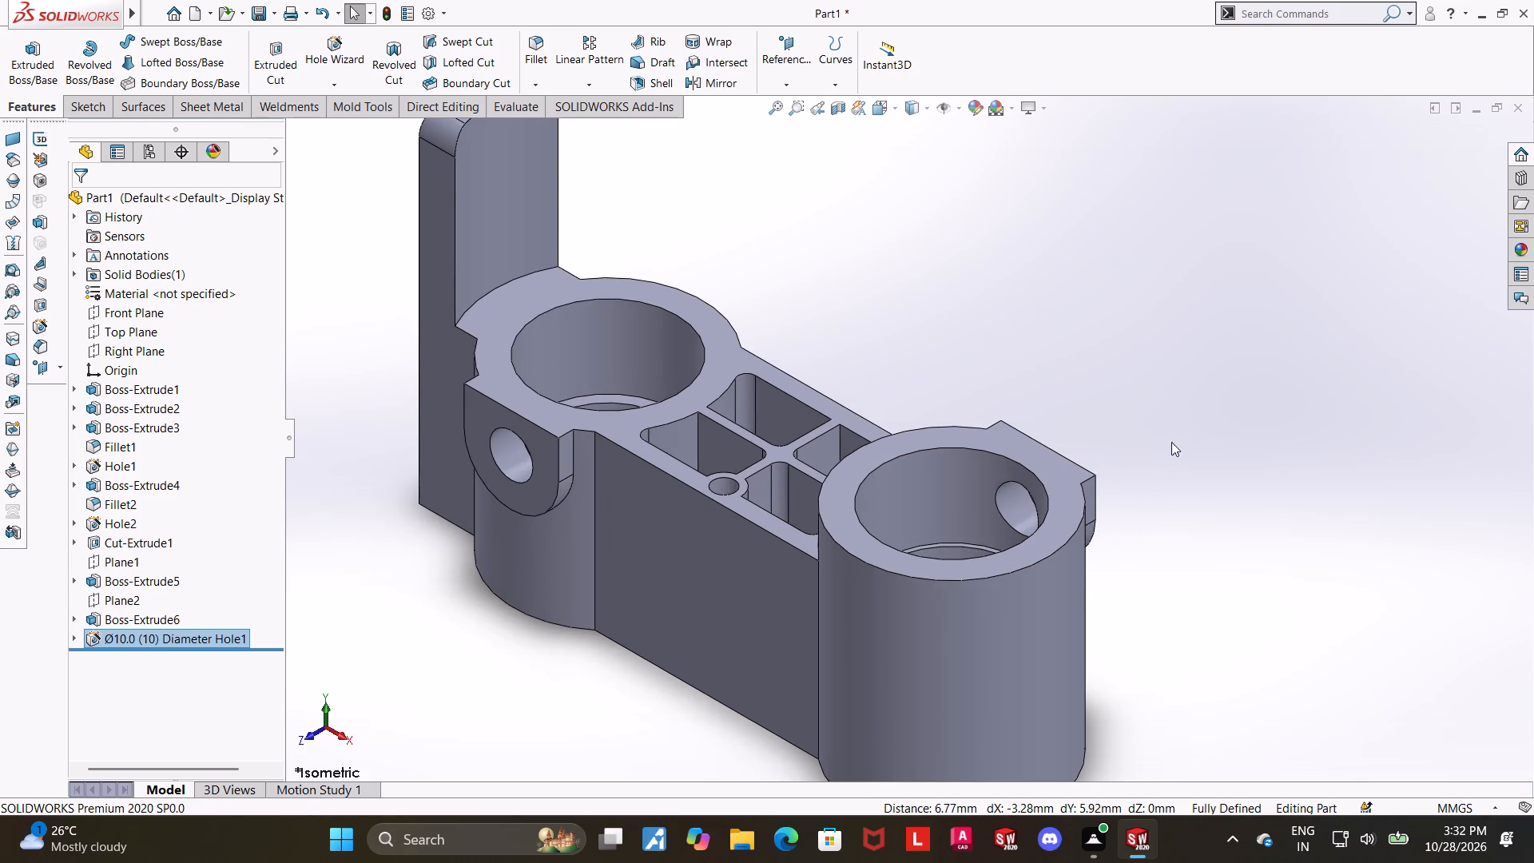
scroll(1174, 473, up, 3)
middle_drag(1143, 474, 993, 544)
scroll(977, 566, up, 1)
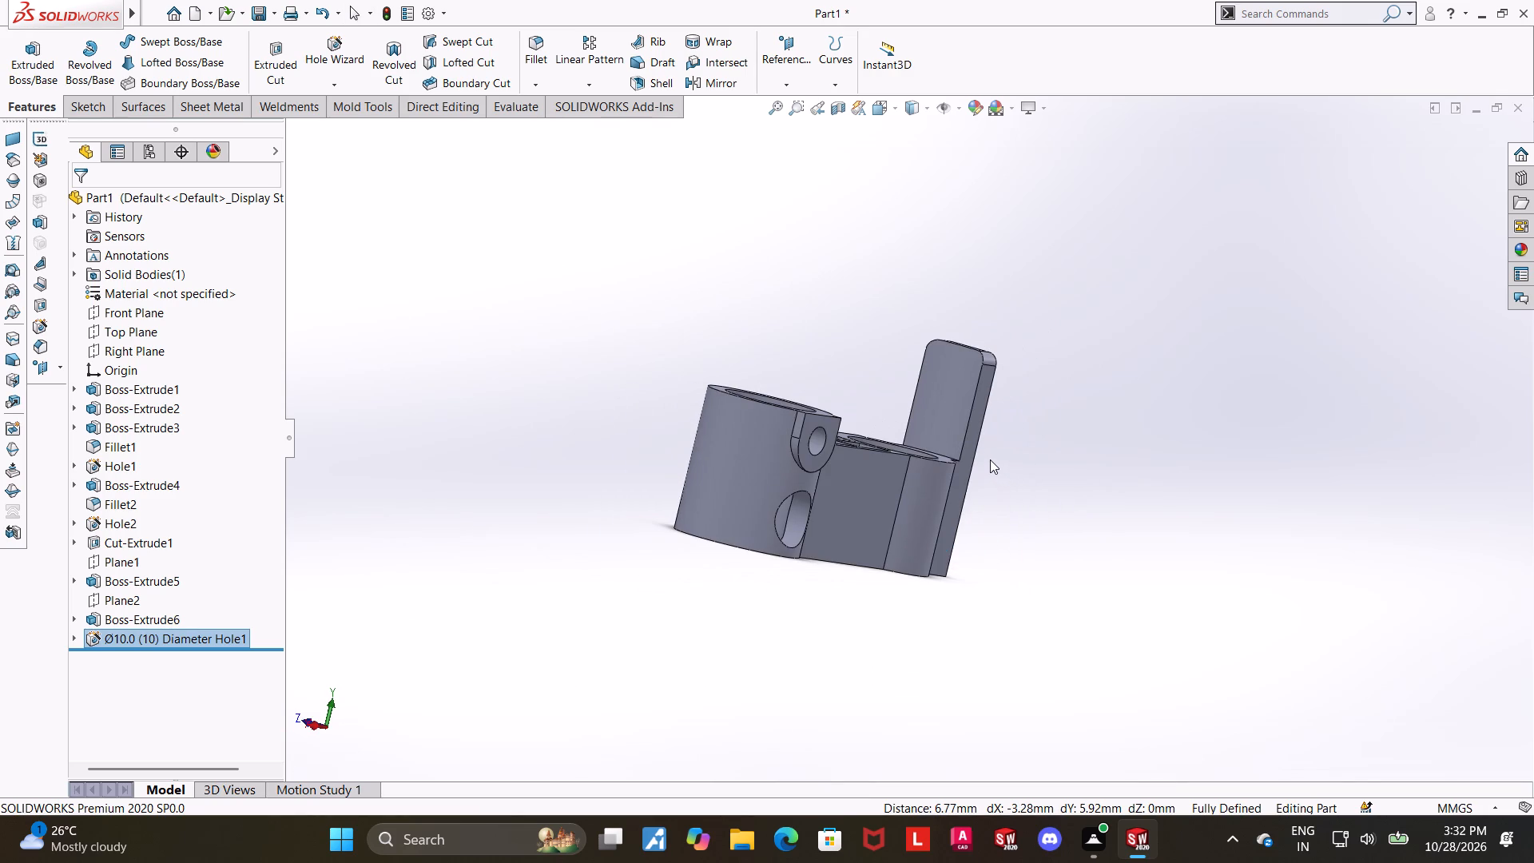
key(ctrl+7)
scroll(1189, 487, down, 2)
middle_drag(1103, 494, 1196, 244)
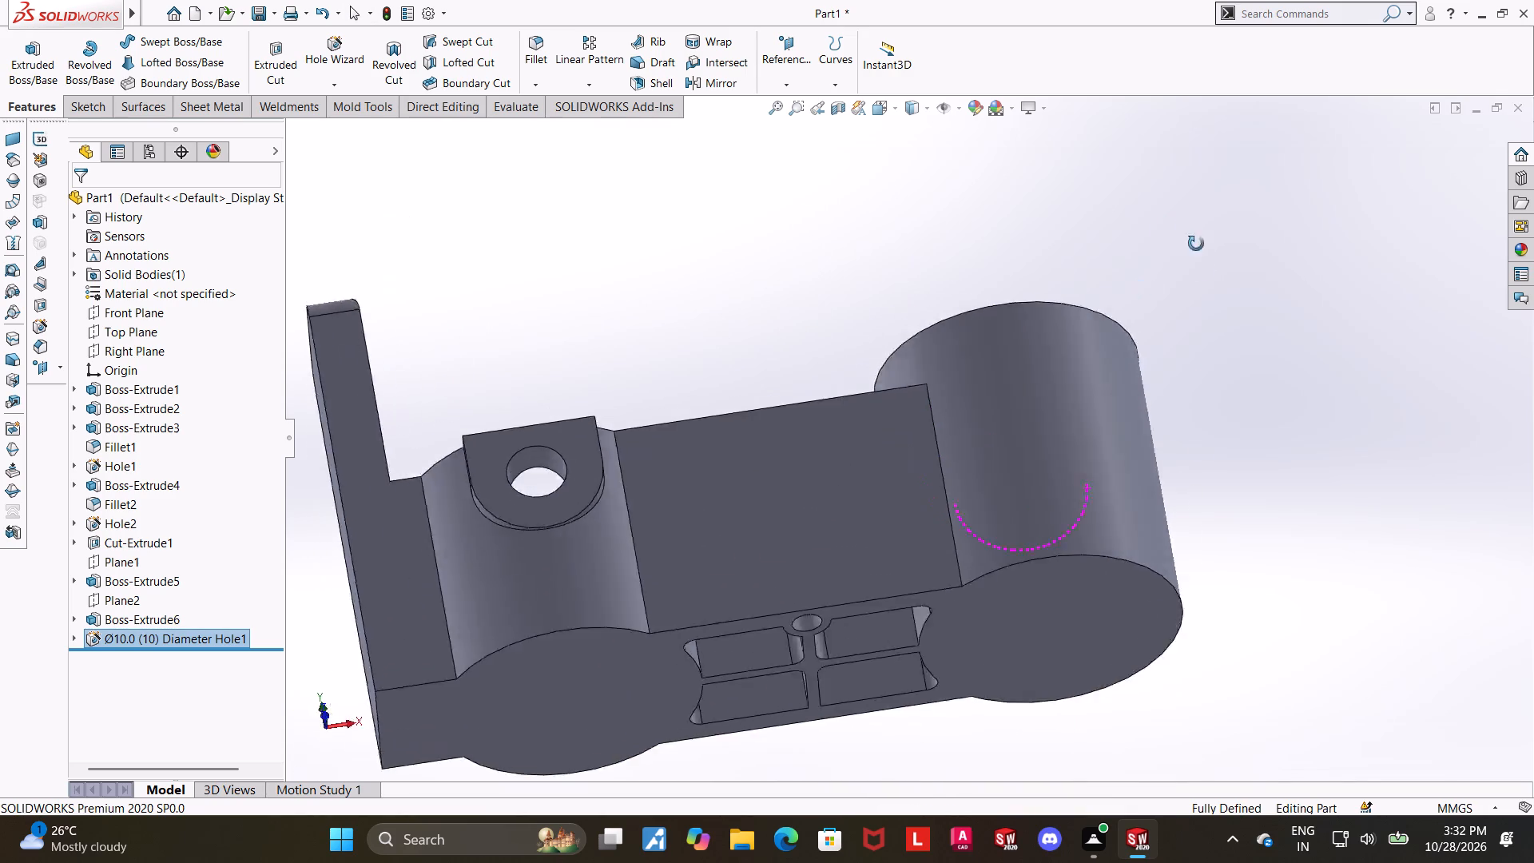
middle_drag(1196, 244, 1269, 628)
scroll(1272, 630, up, 1)
middle_drag(1238, 616, 1210, 624)
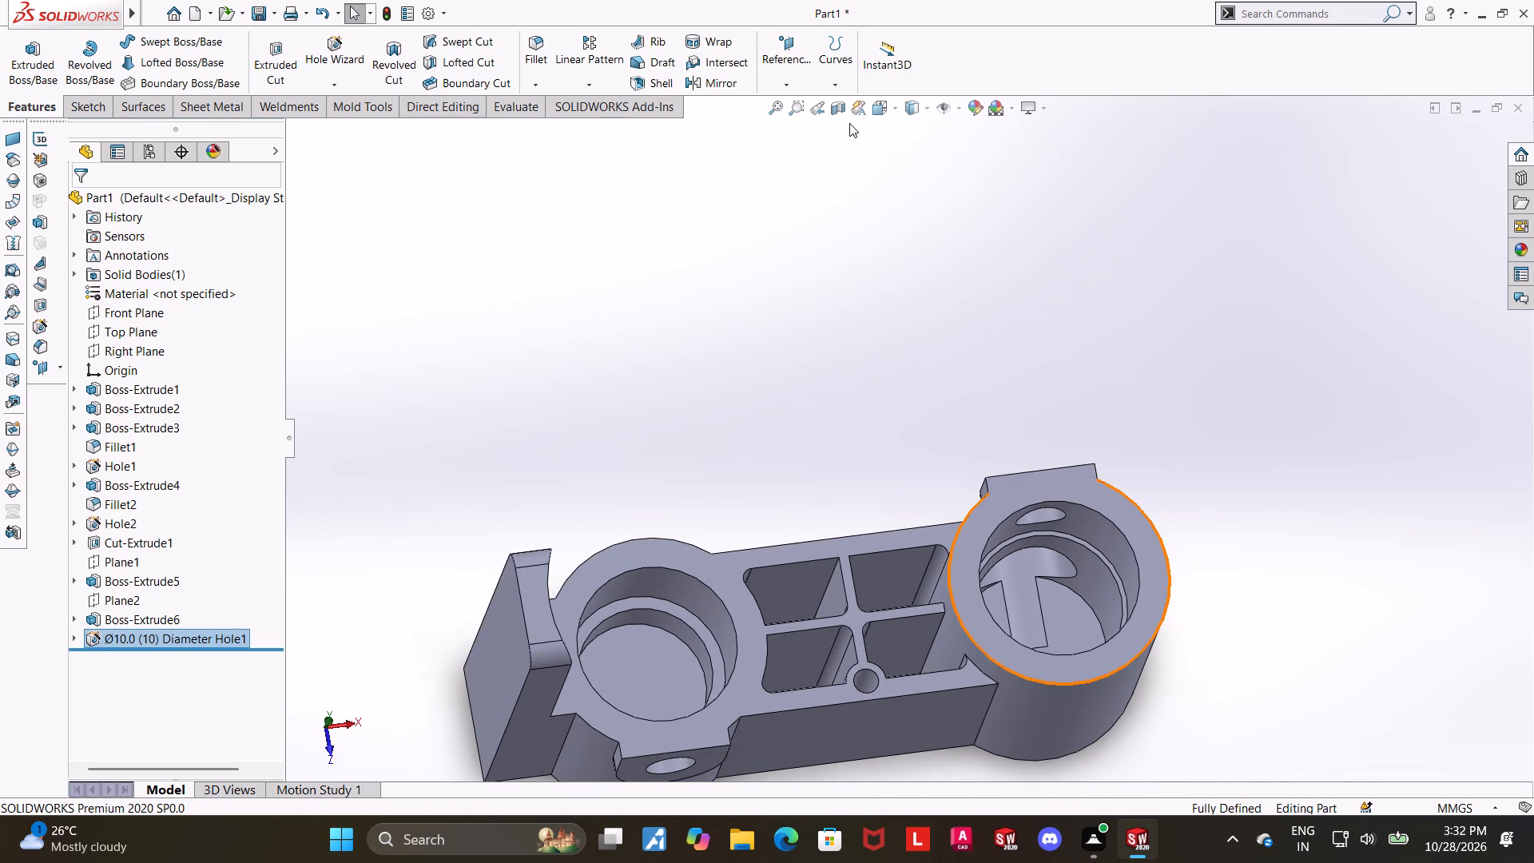
click(873, 110)
click(768, 523)
scroll(1298, 488, down, 1)
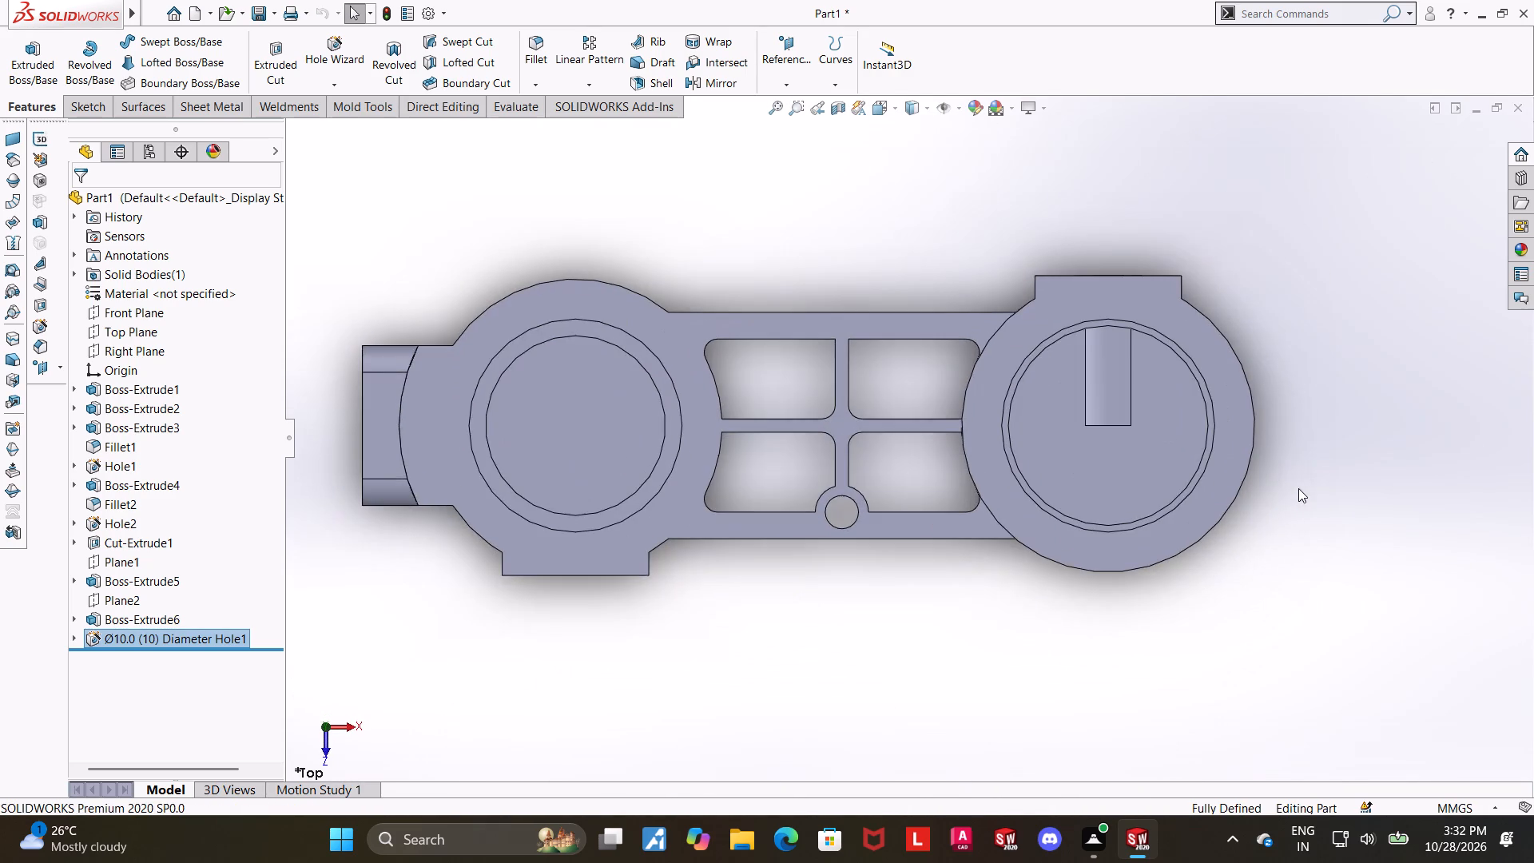
scroll(1275, 455, down, 2)
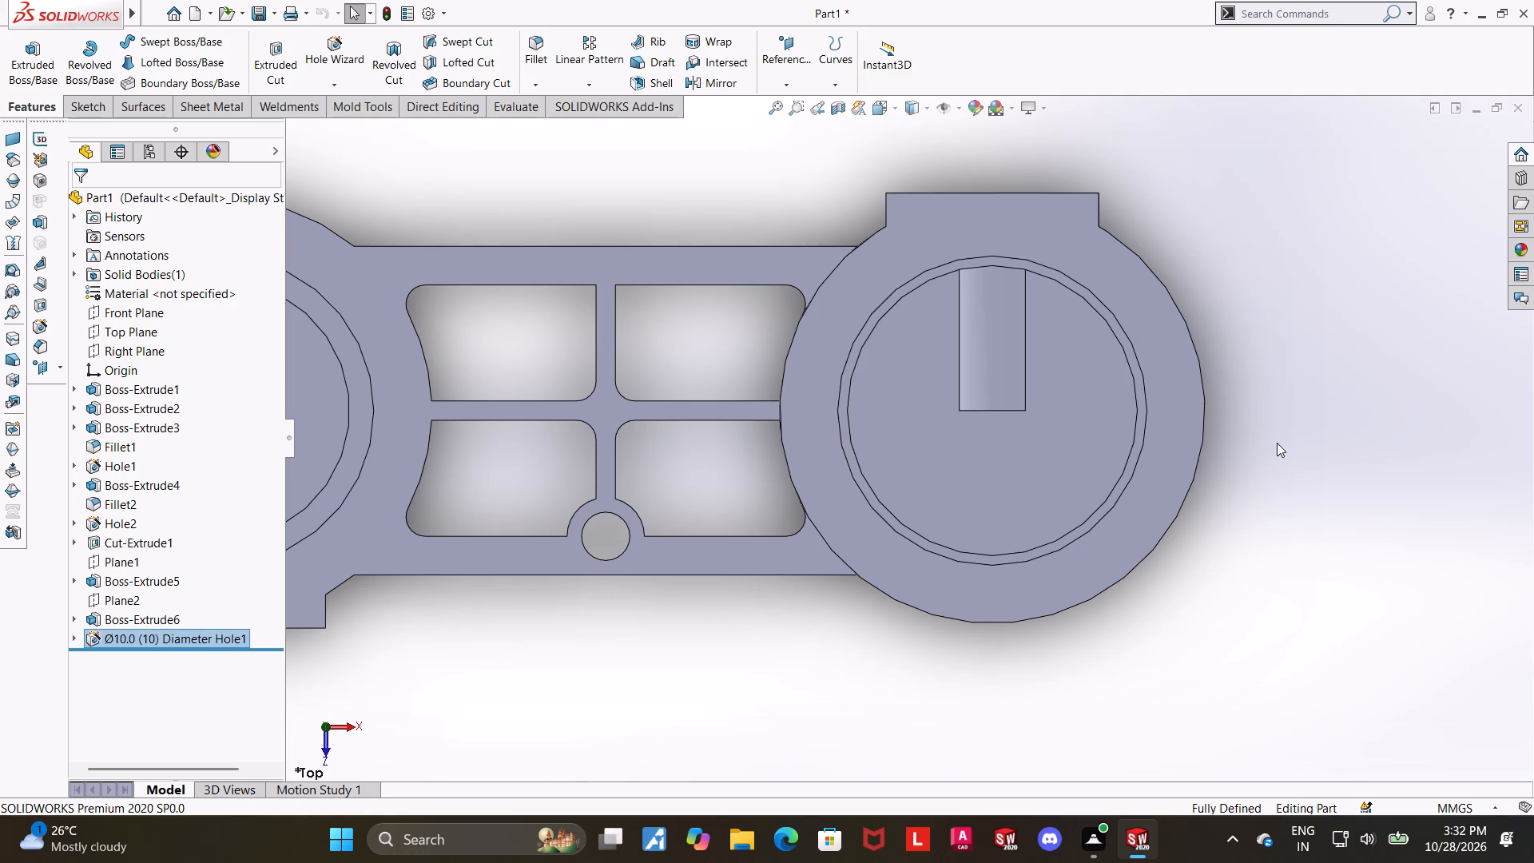
scroll(1277, 443, down, 1)
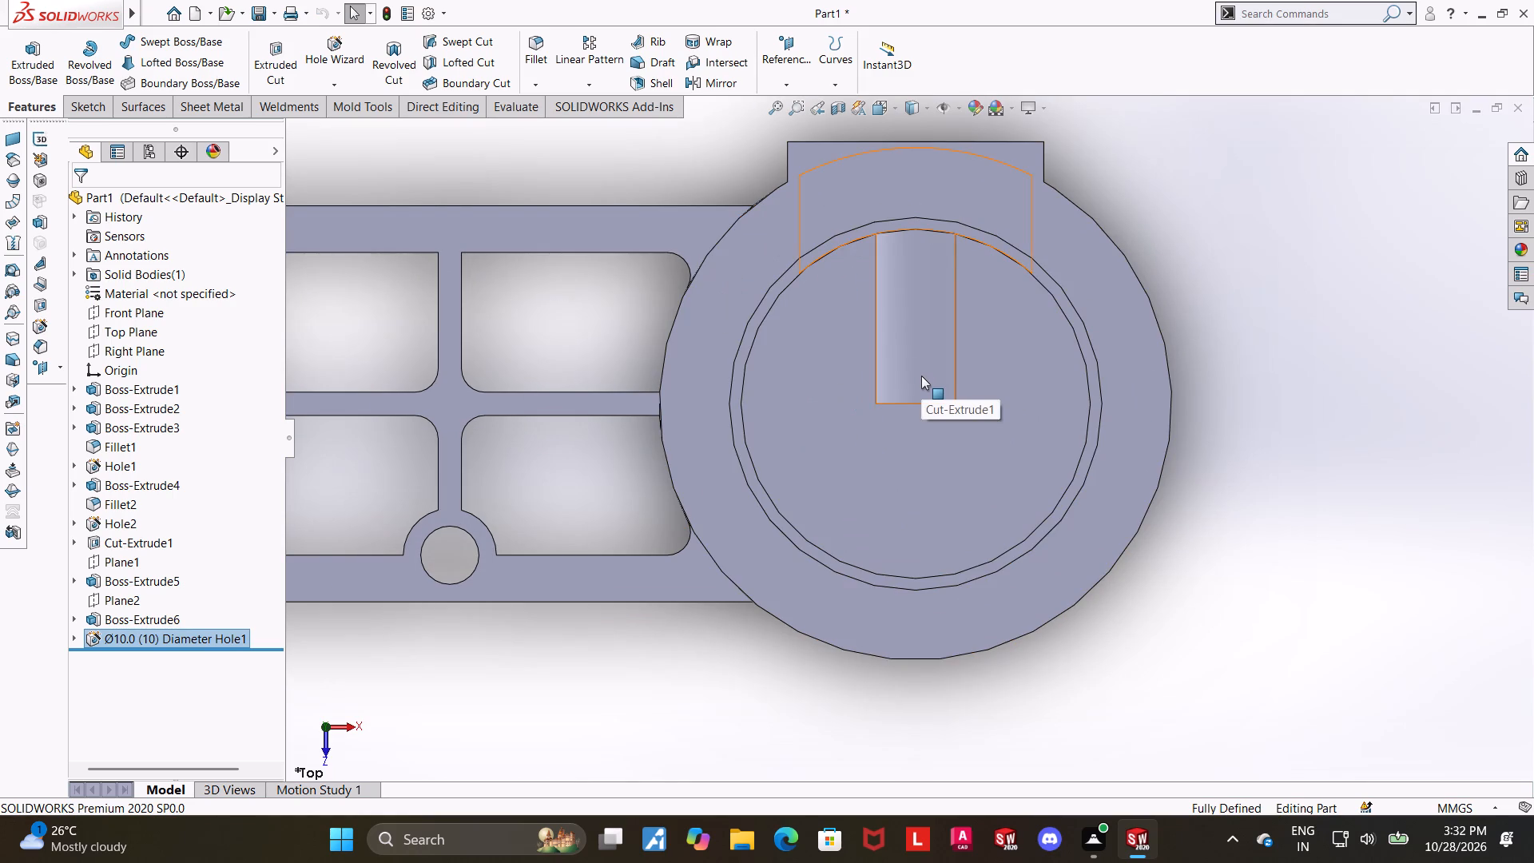
scroll(855, 378, up, 1)
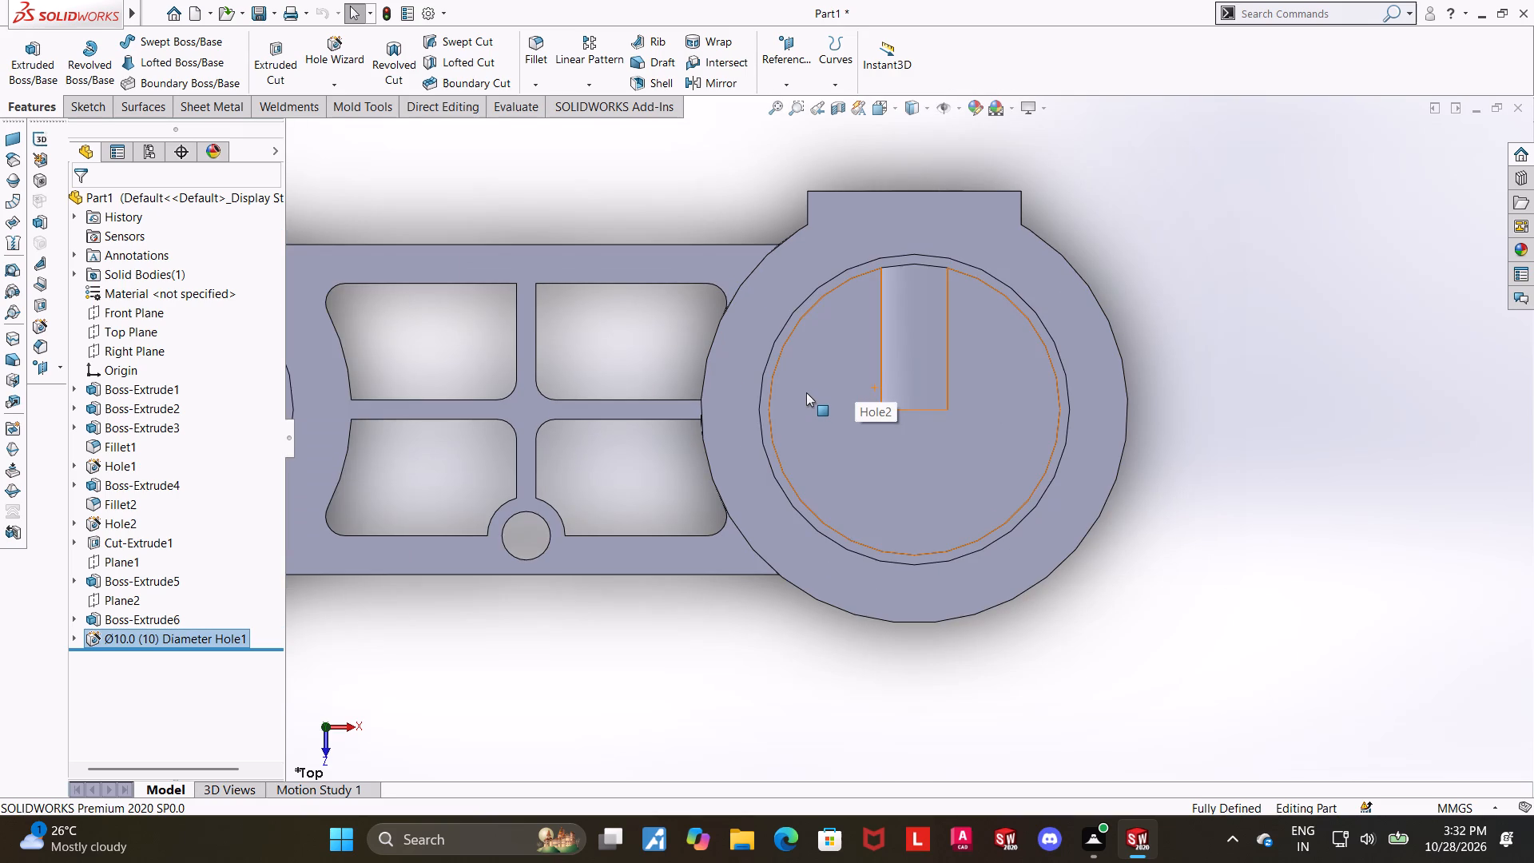
scroll(783, 291, down, 1)
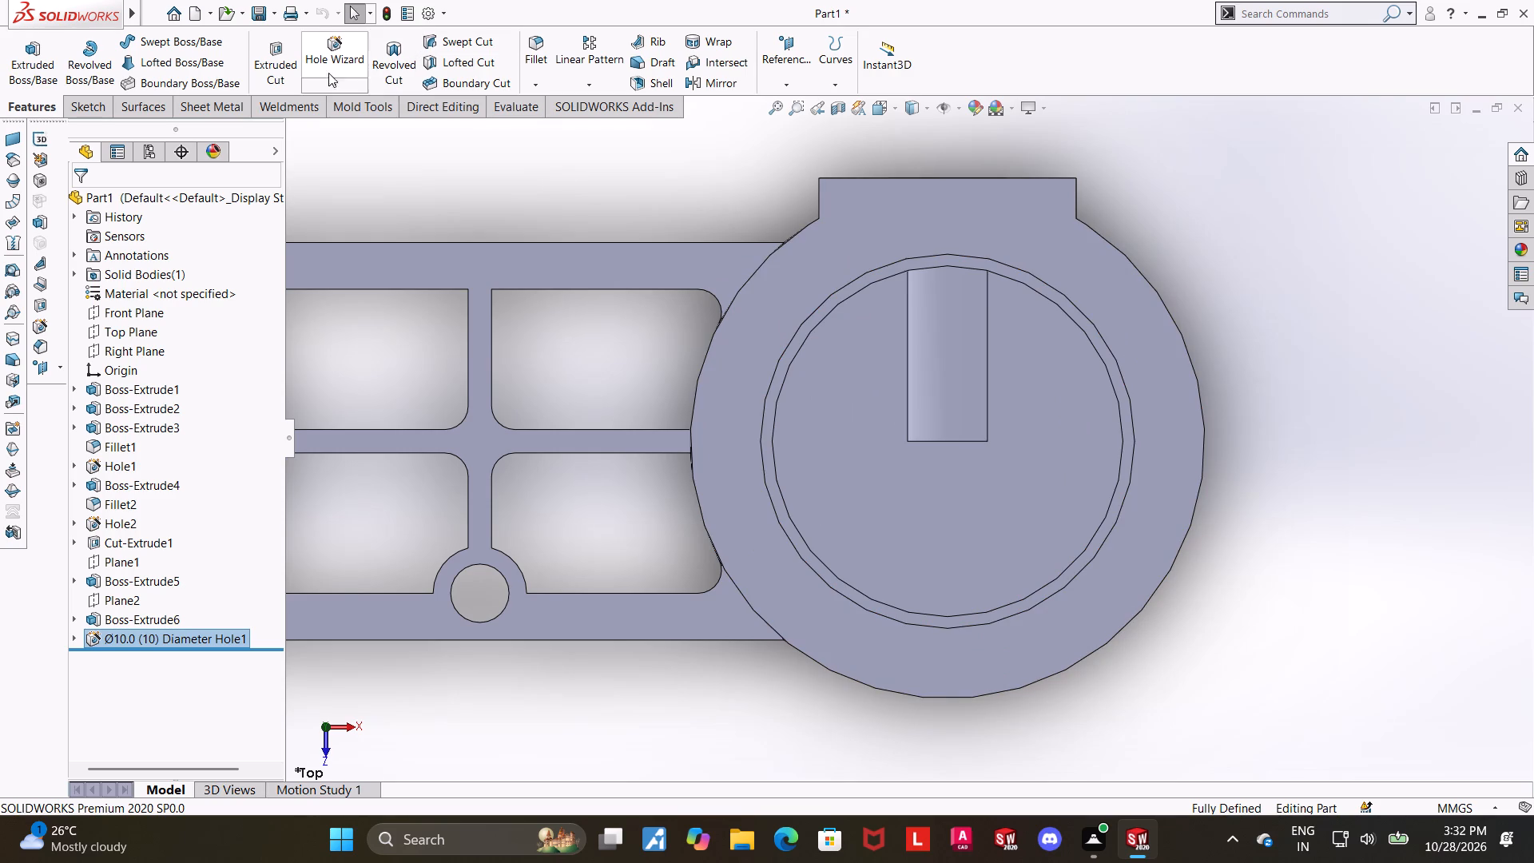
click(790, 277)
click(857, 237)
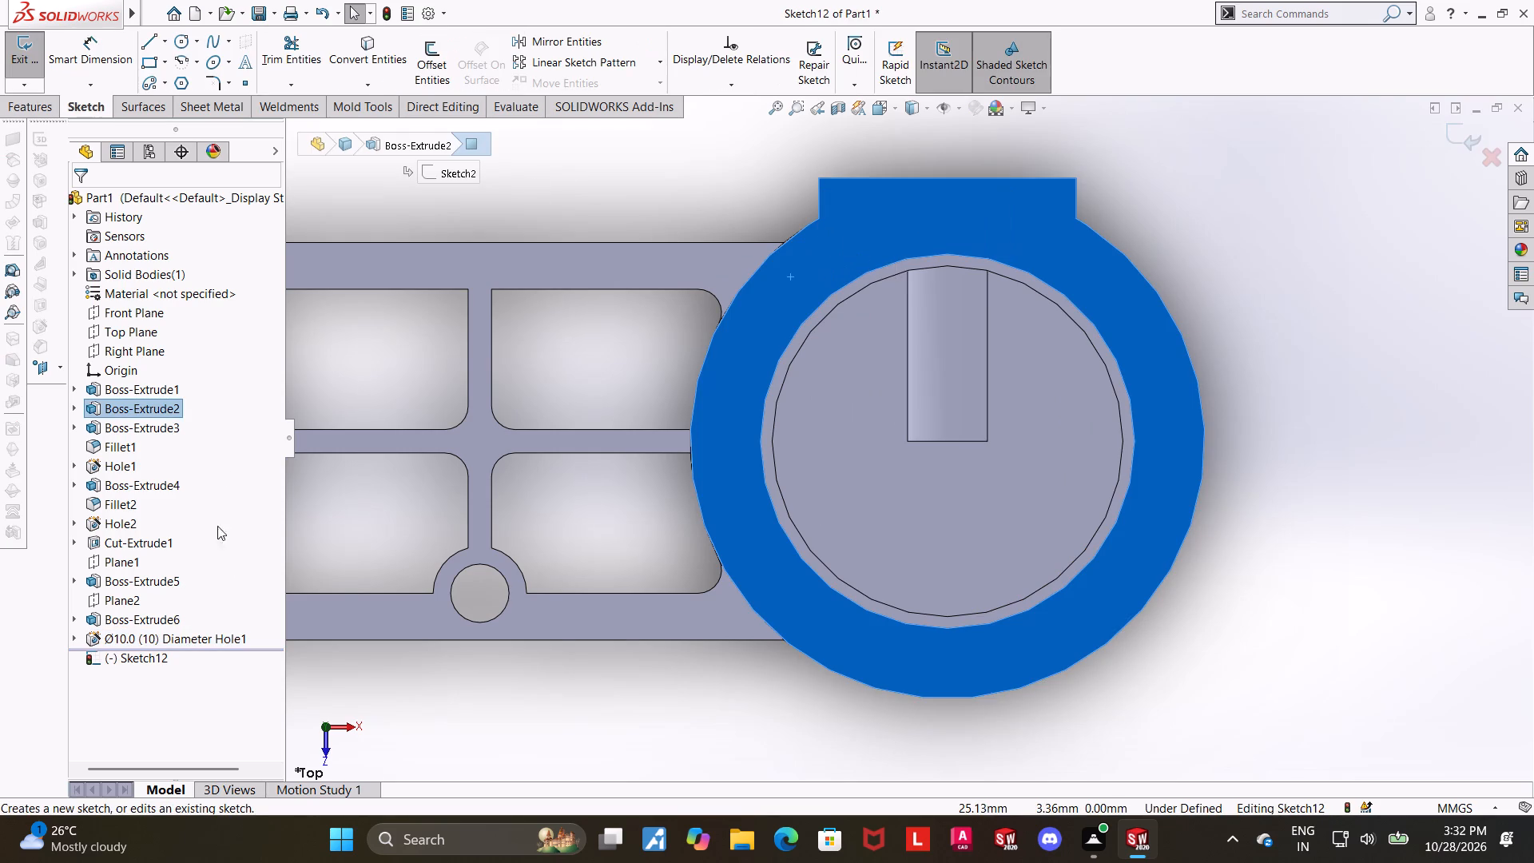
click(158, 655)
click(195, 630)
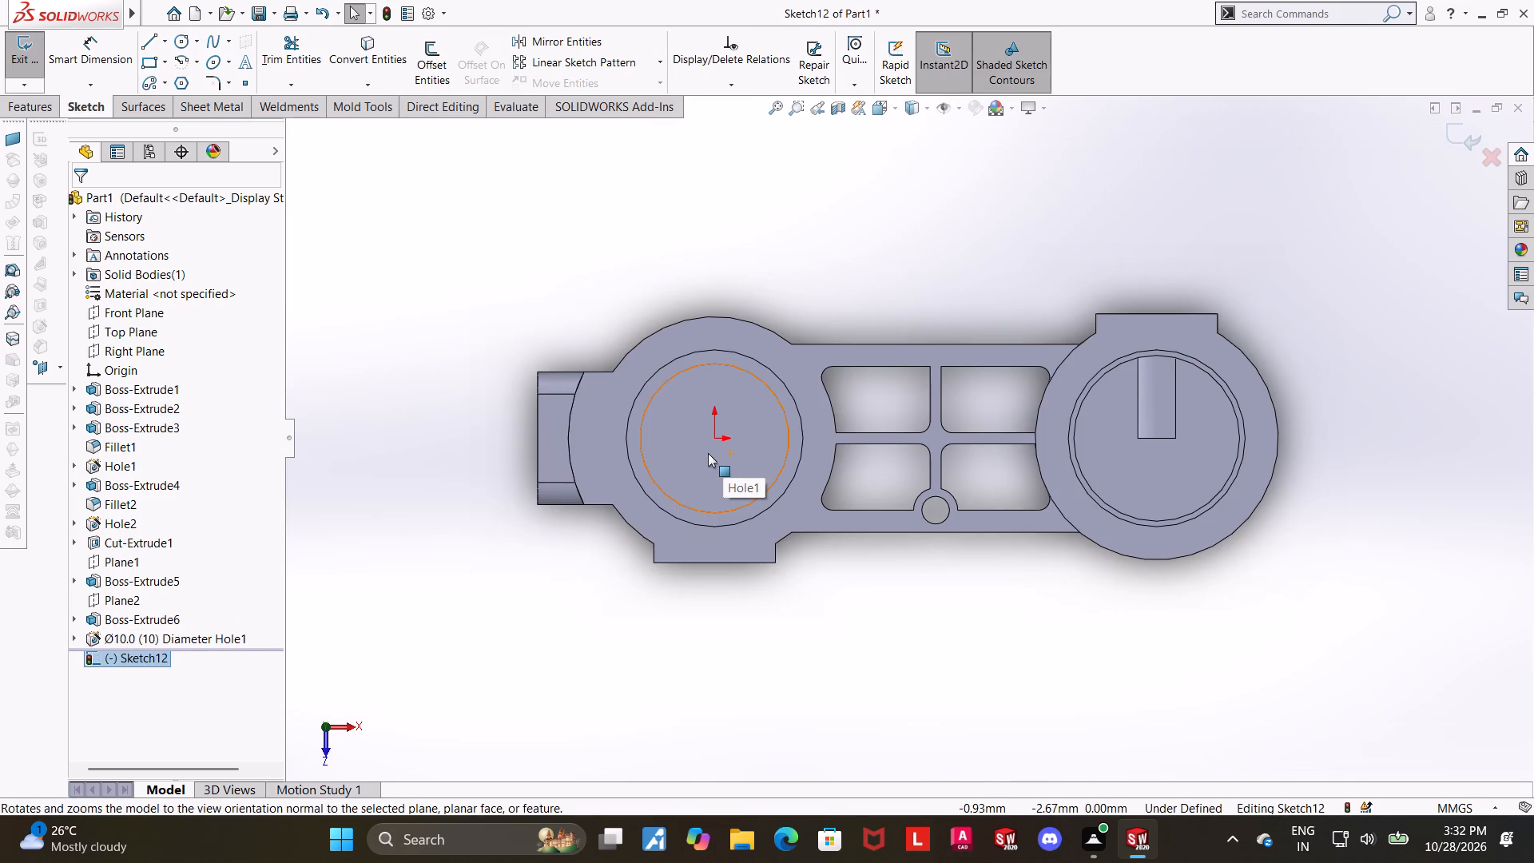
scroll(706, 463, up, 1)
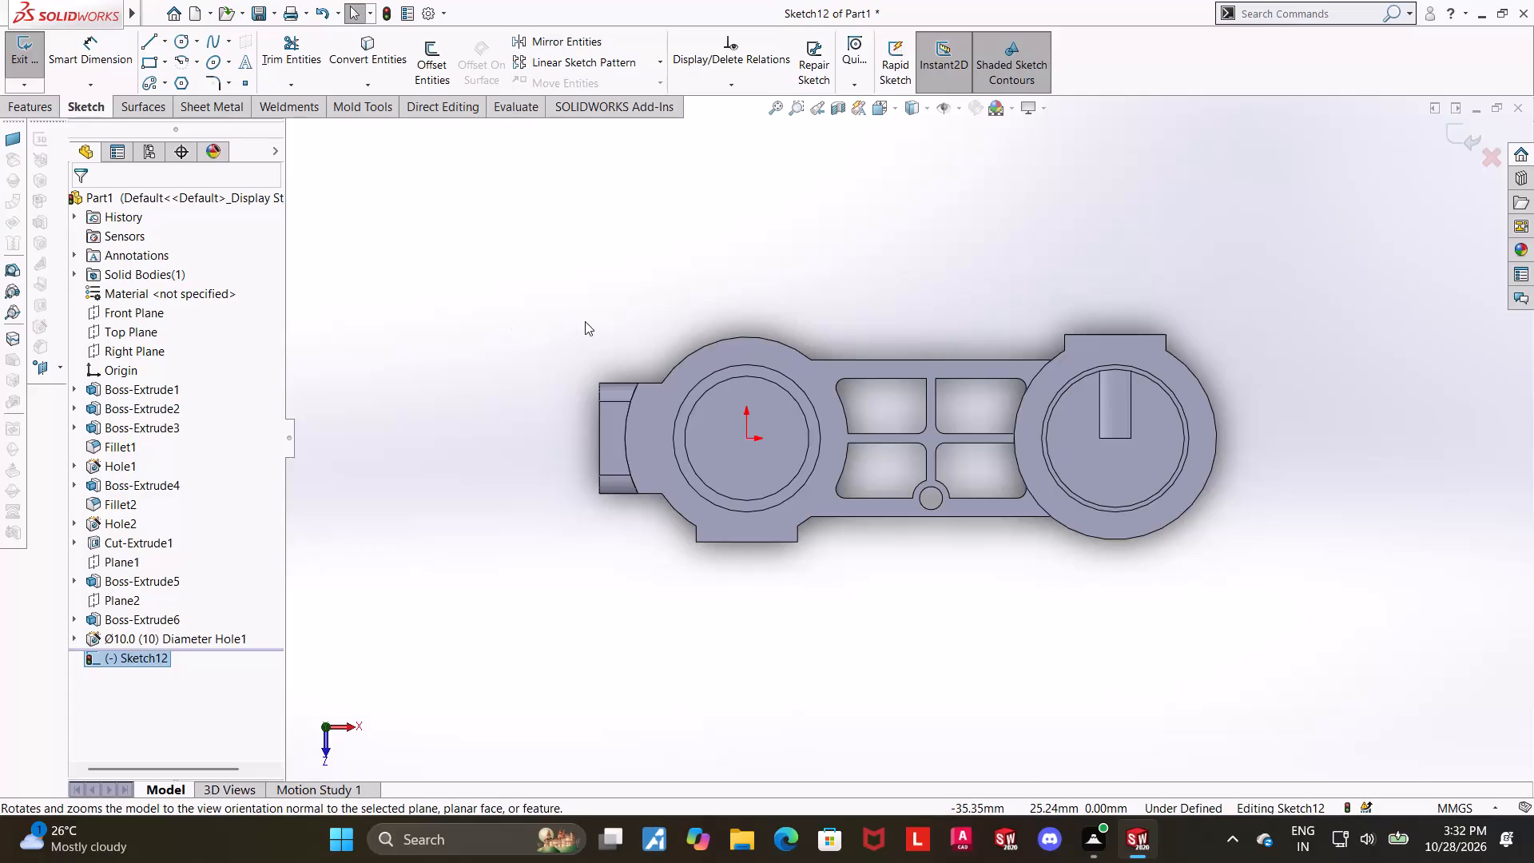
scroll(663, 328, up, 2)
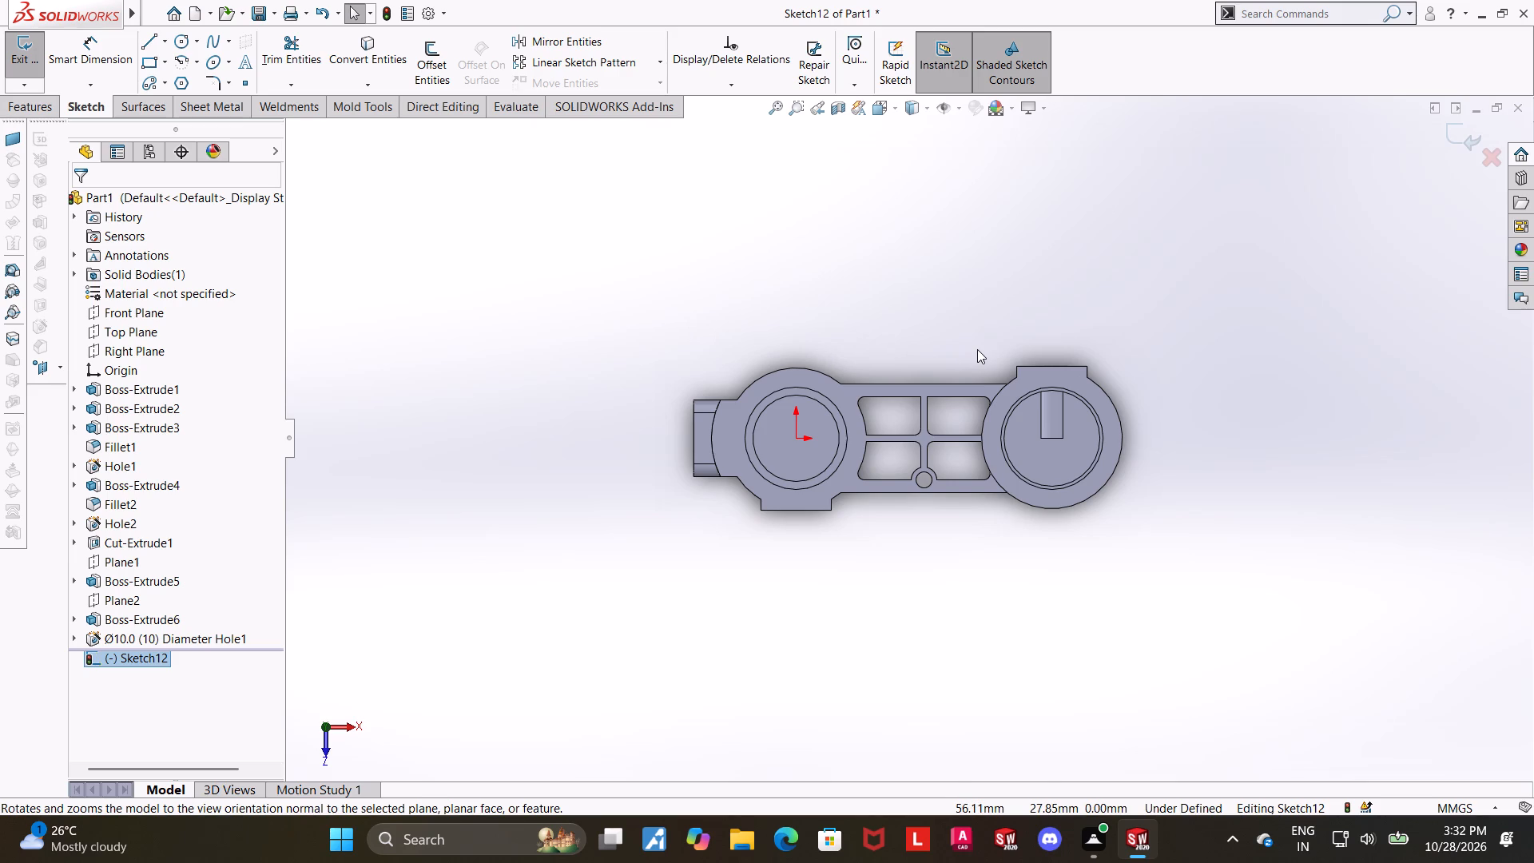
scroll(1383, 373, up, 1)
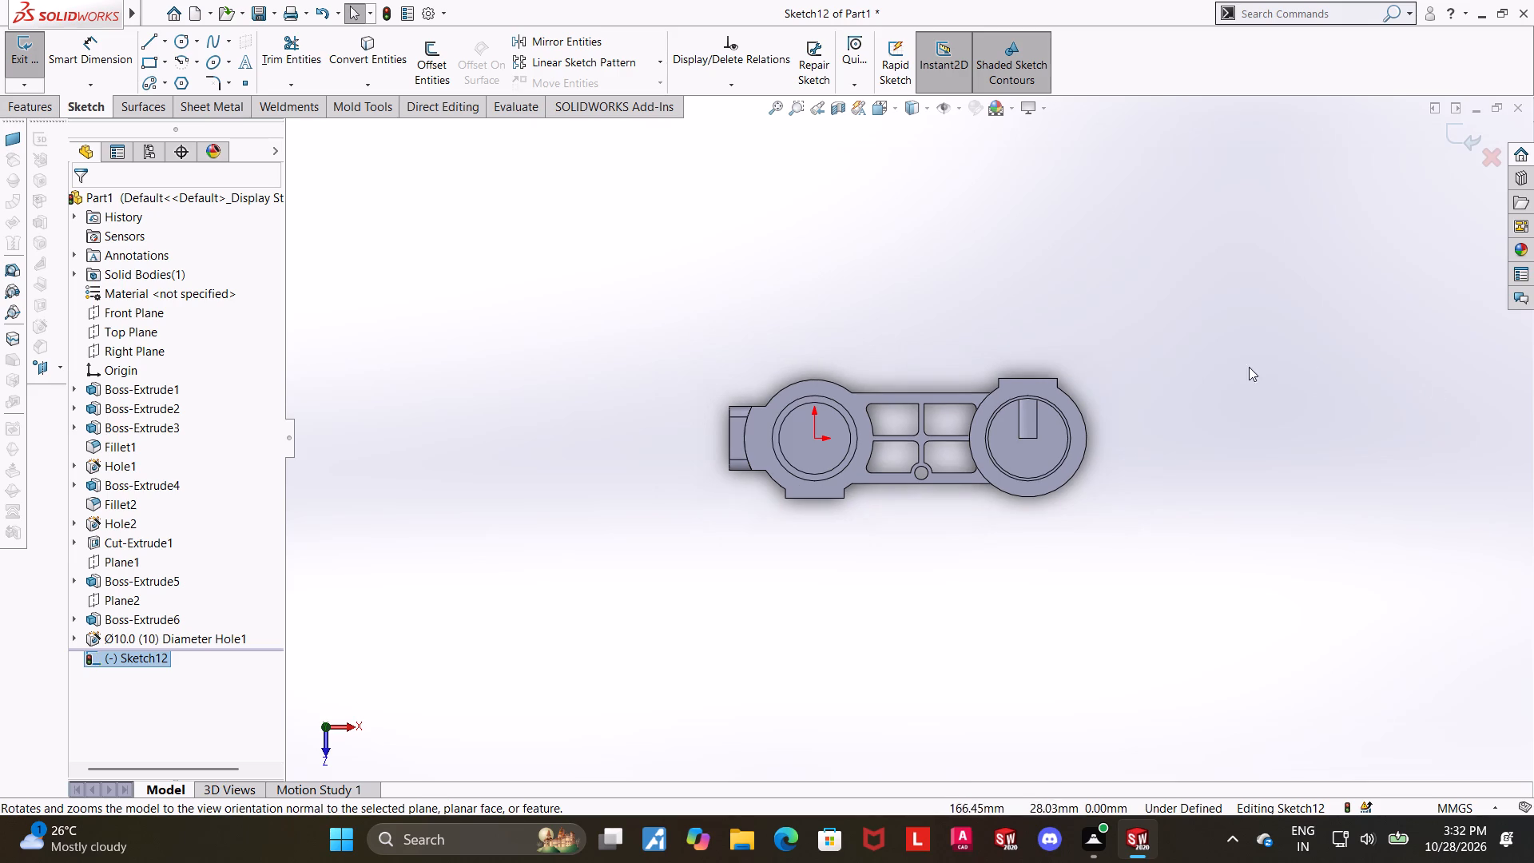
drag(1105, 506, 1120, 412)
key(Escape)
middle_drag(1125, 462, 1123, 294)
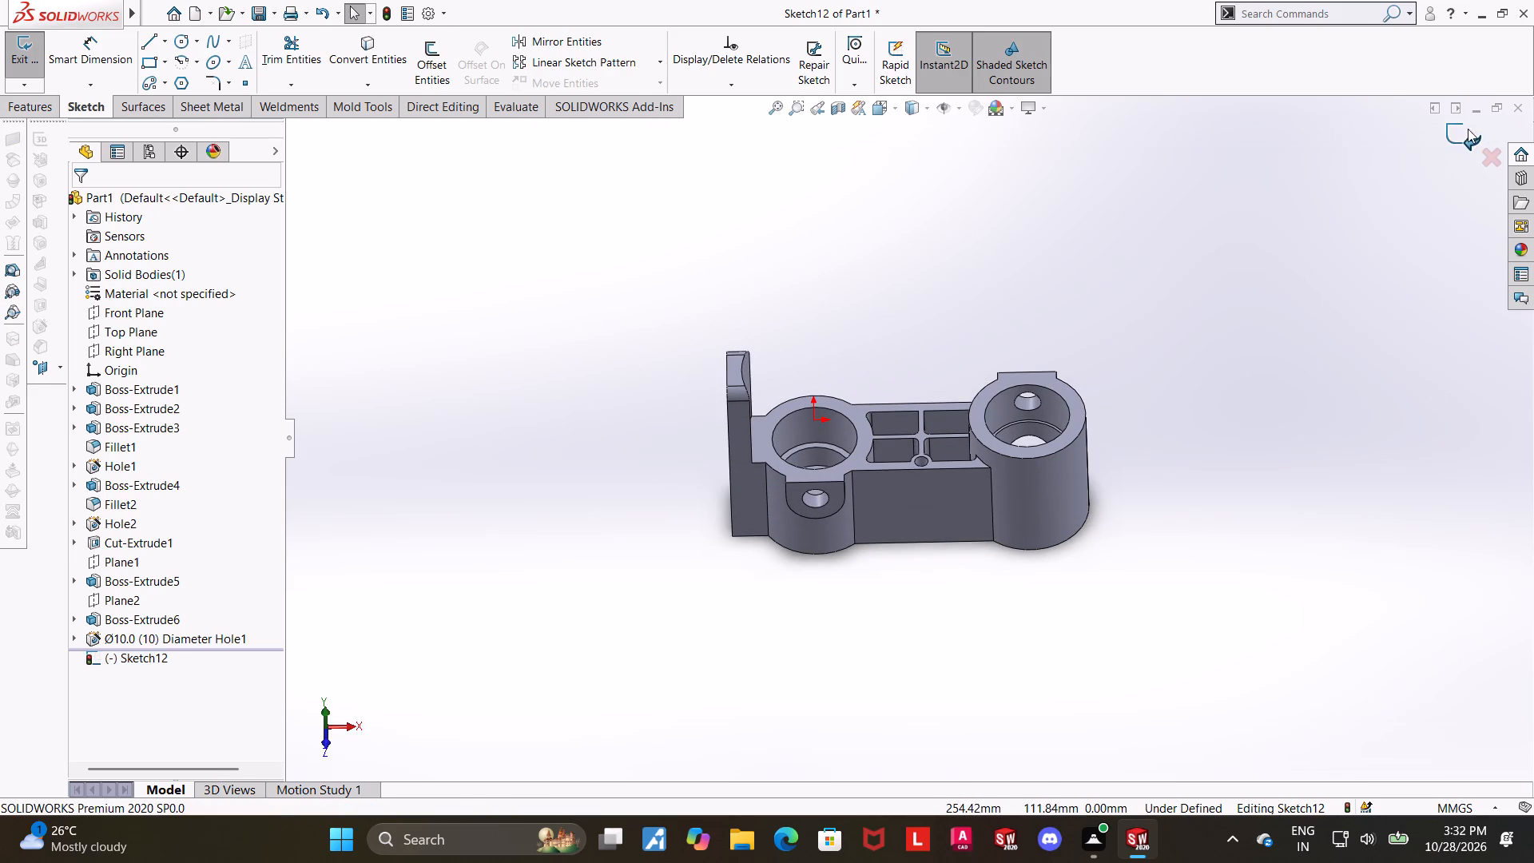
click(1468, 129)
Examine the pads, their holes and the side hole from the isometric view and from the opposite side.
key(ctrl+7)
scroll(1246, 503, down, 1)
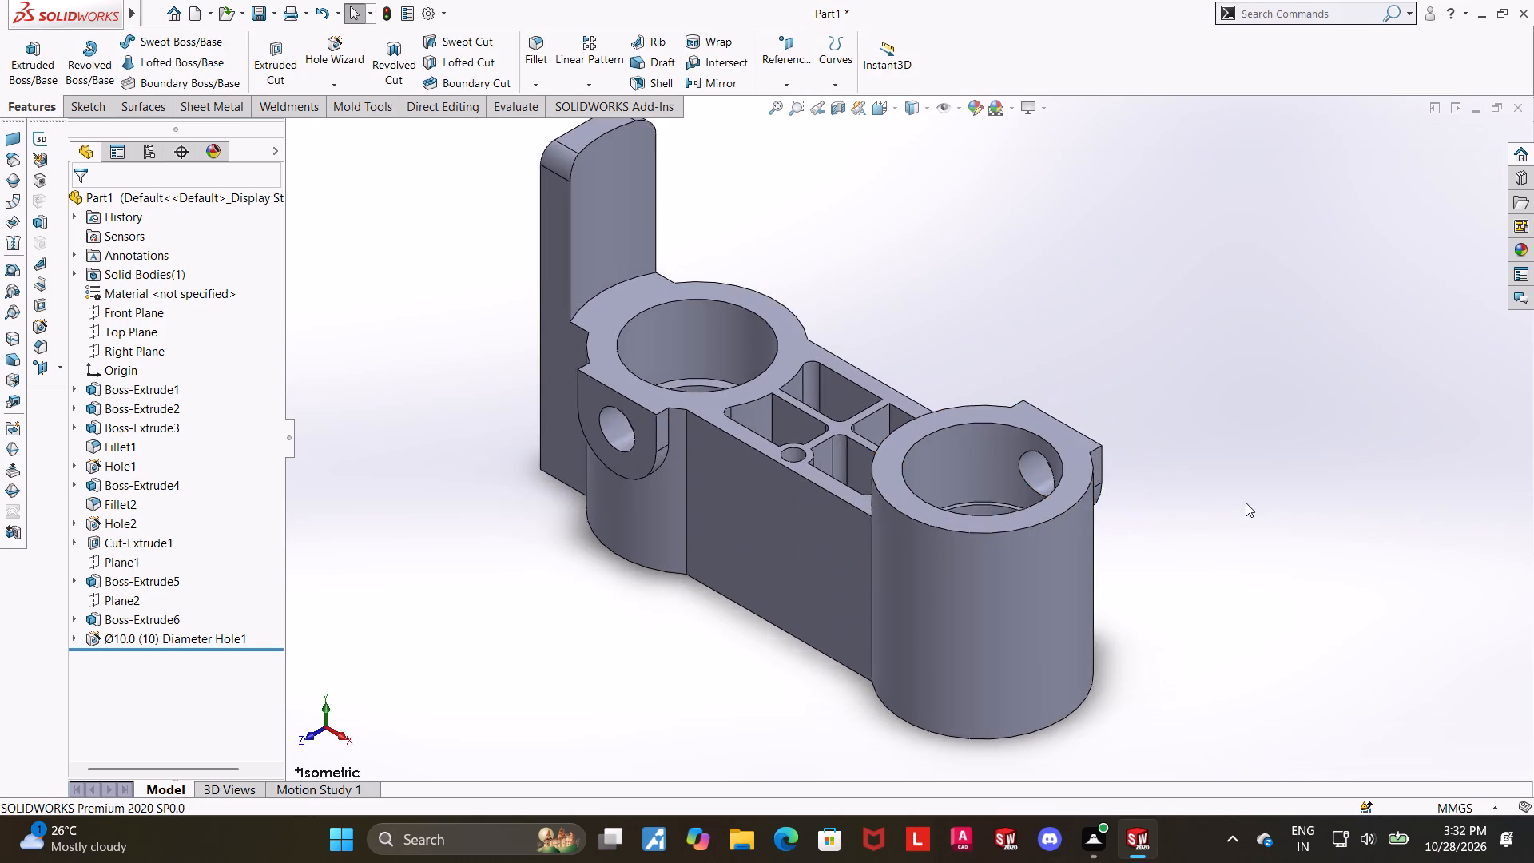
middle_drag(1226, 494, 1067, 593)
ctrl+scroll(1076, 559, up, 2)
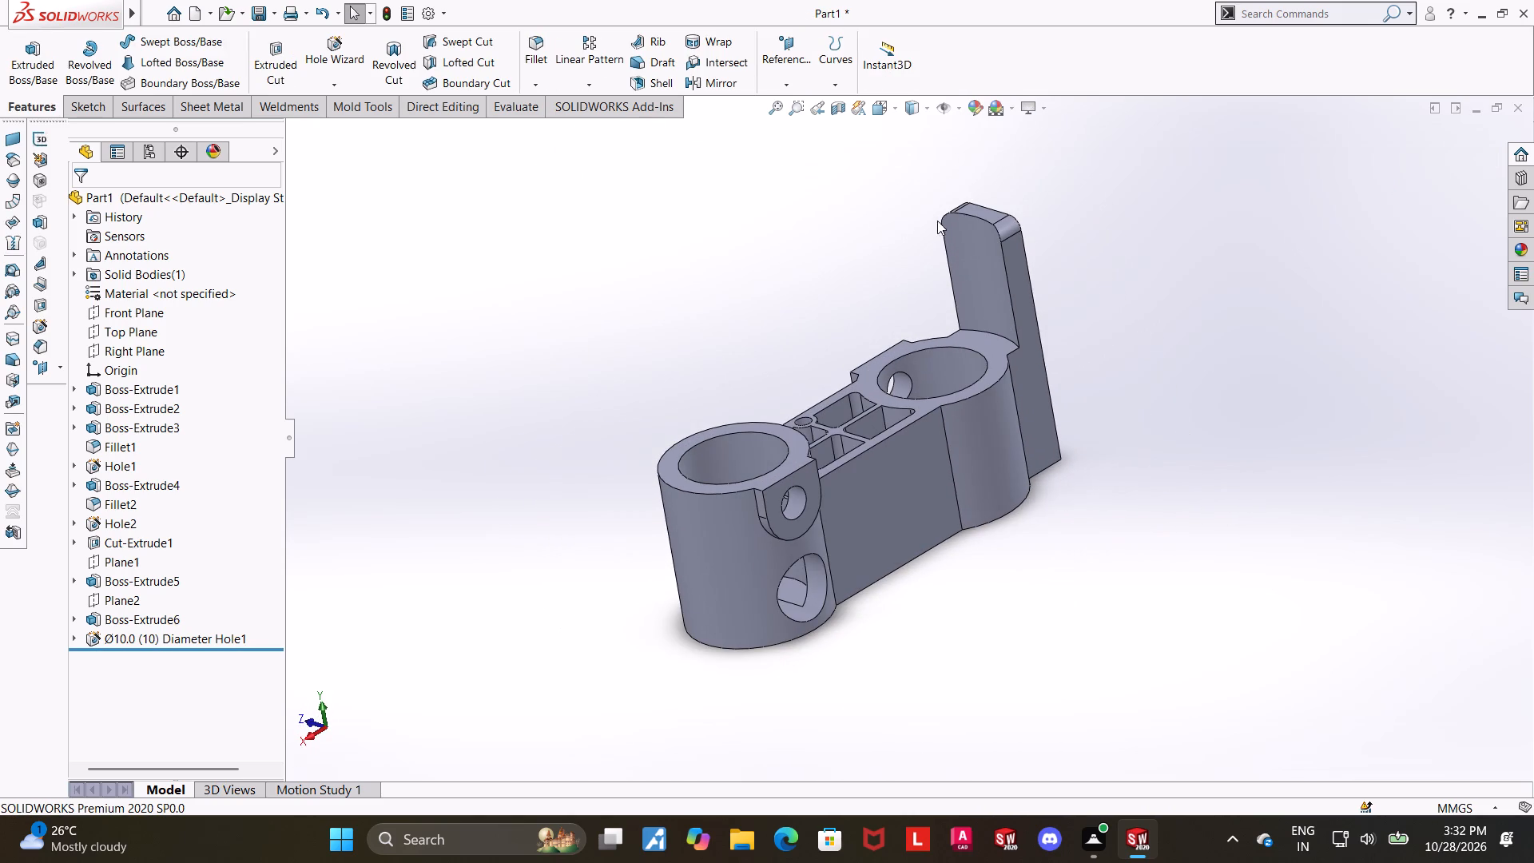
click(879, 104)
click(707, 499)
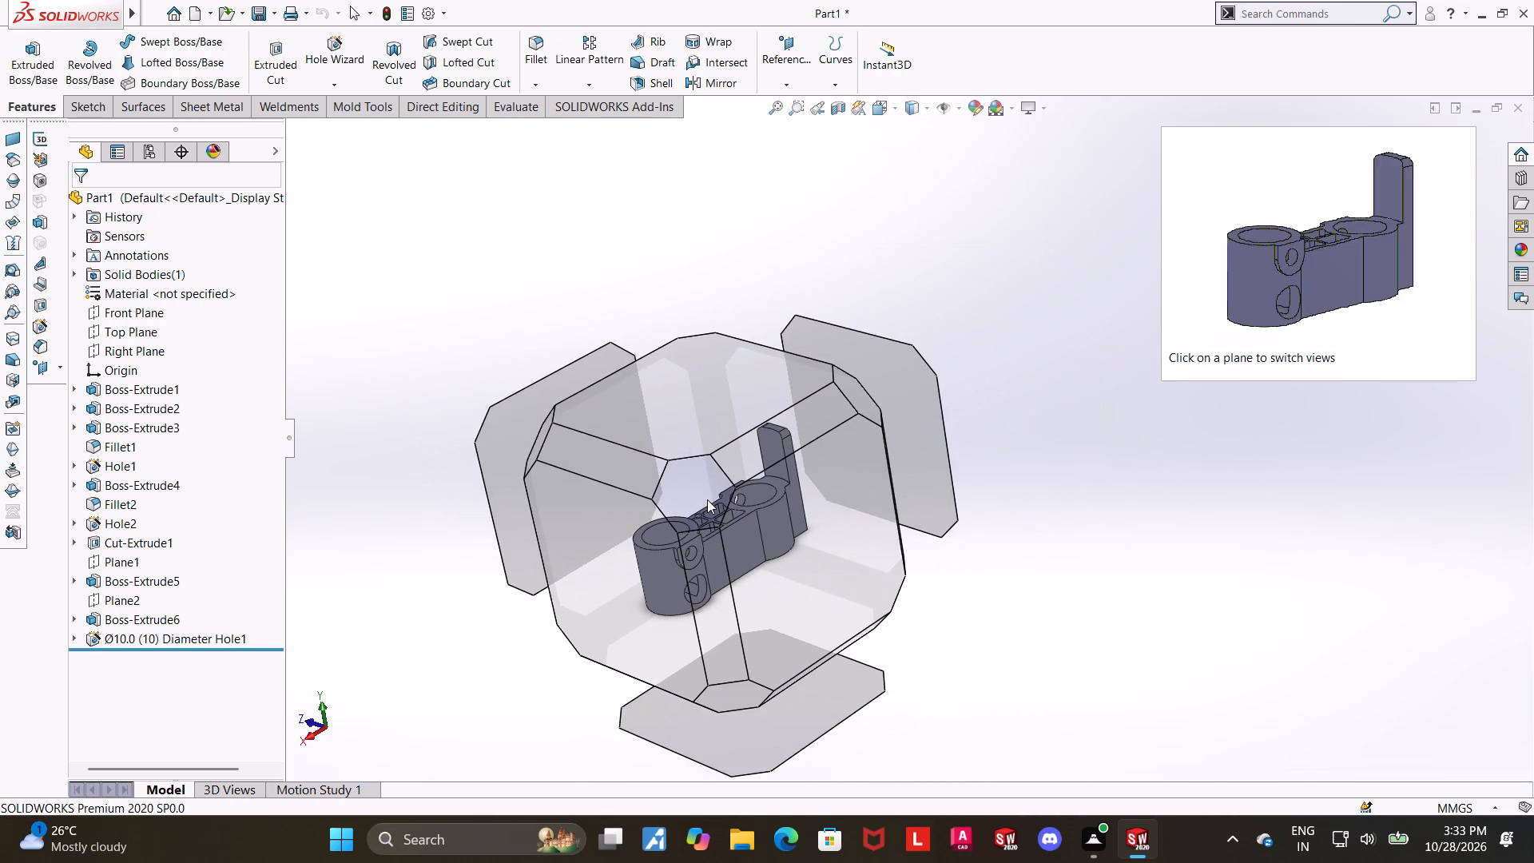
scroll(1091, 447, down, 2)
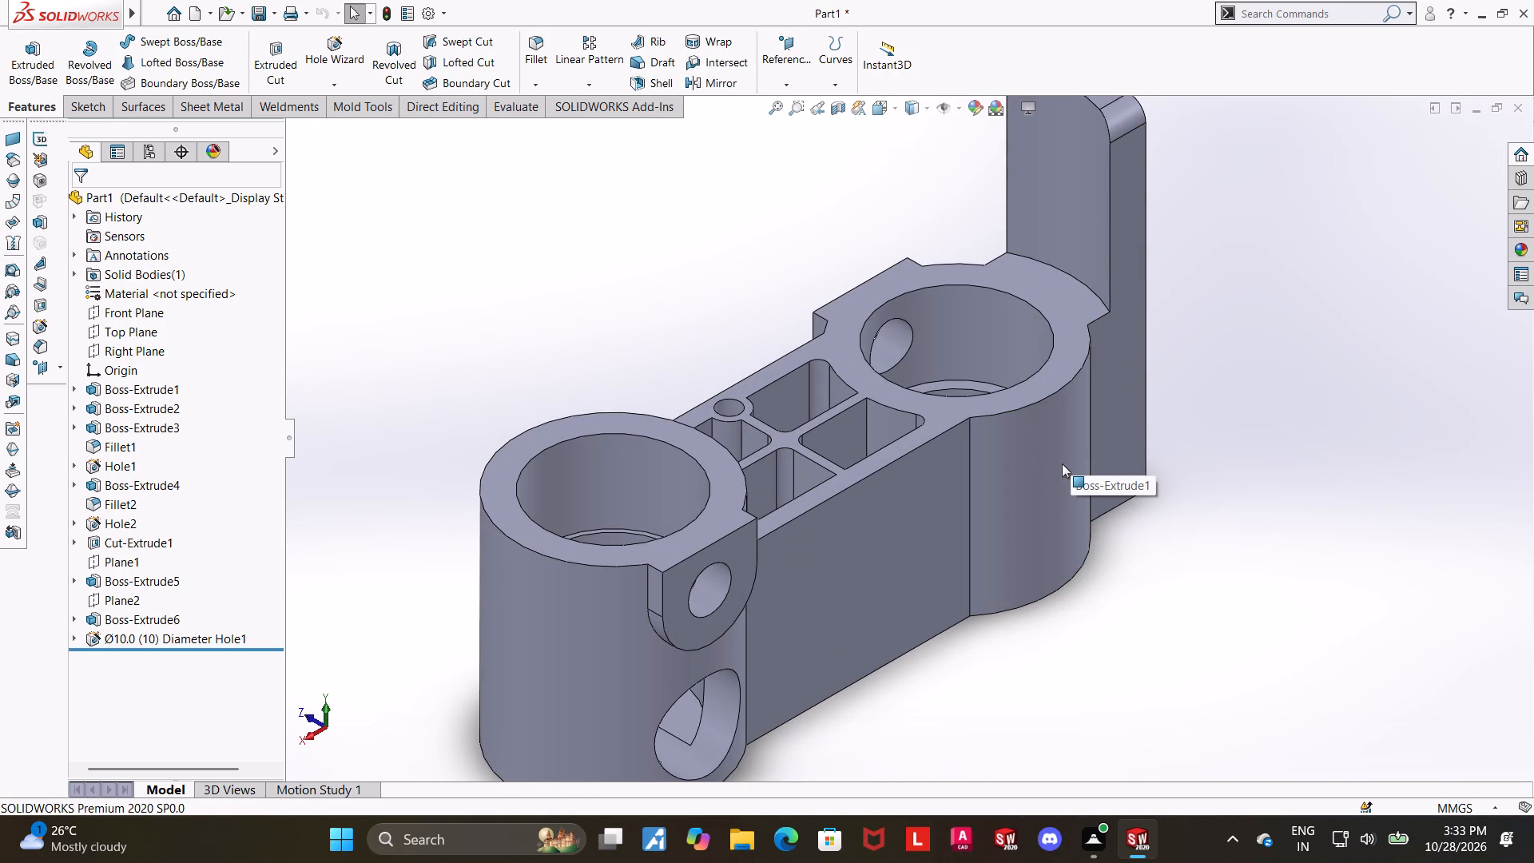
scroll(1059, 463, up, 1)
scroll(818, 443, down, 1)
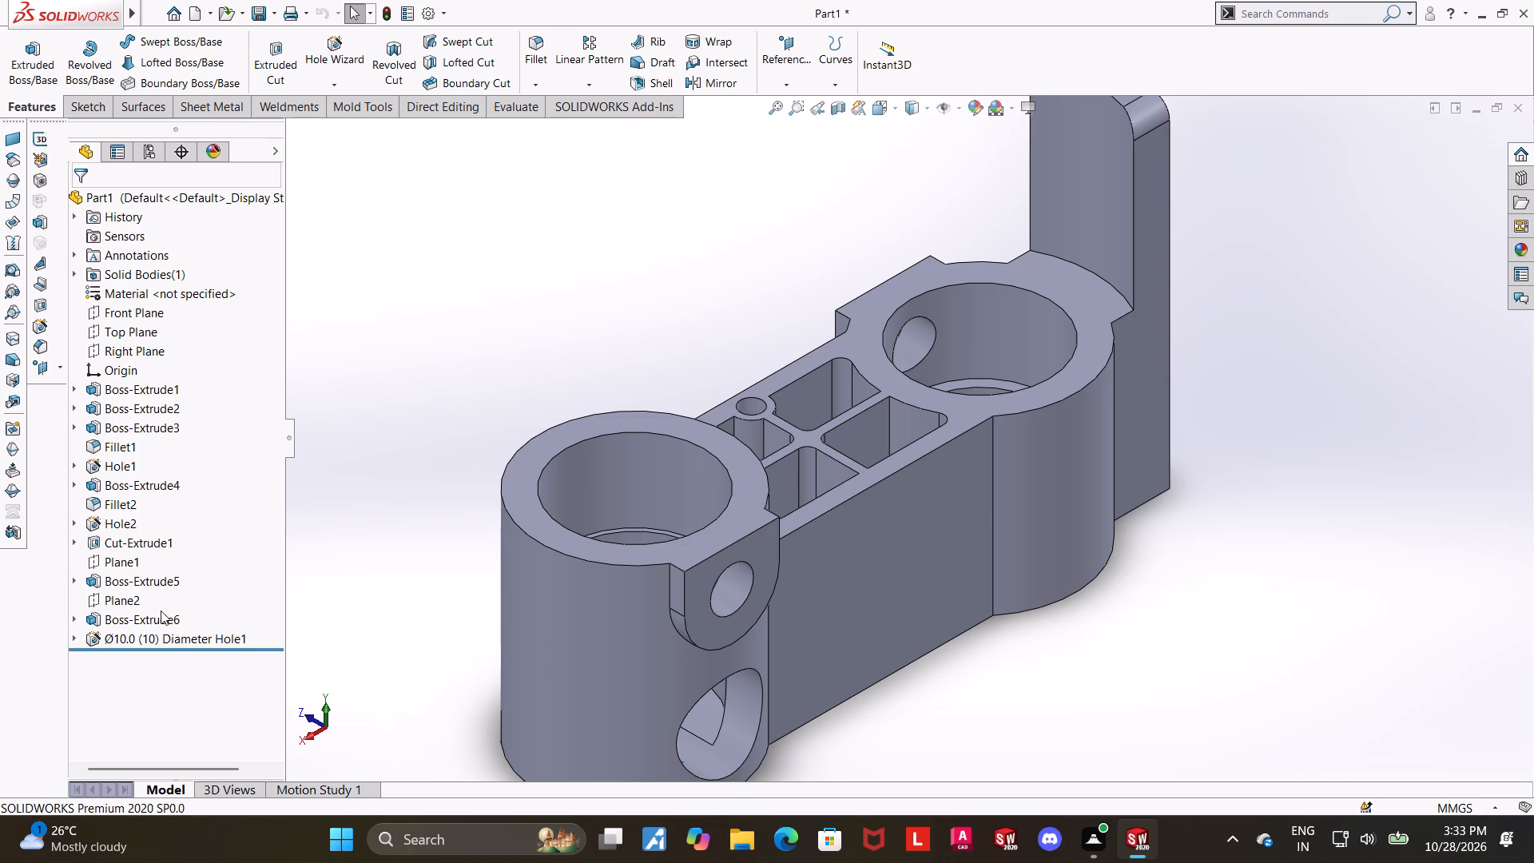
Delete the Ø10.0 (10) Diameter Hole1 feature together with its dependent sketches.
right_click(169, 629)
click(214, 611)
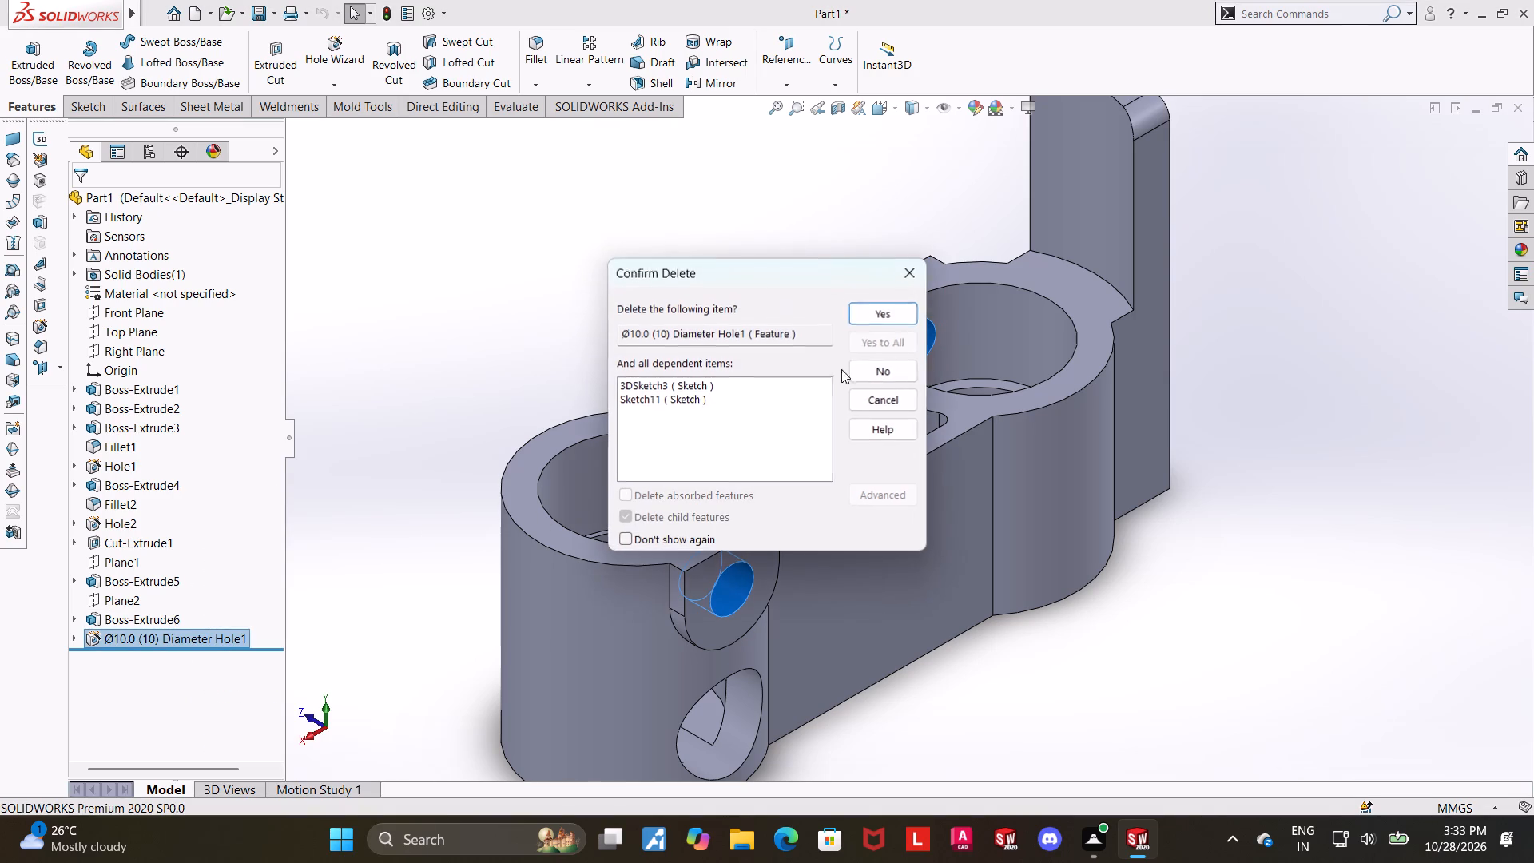
click(906, 312)
click(1222, 573)
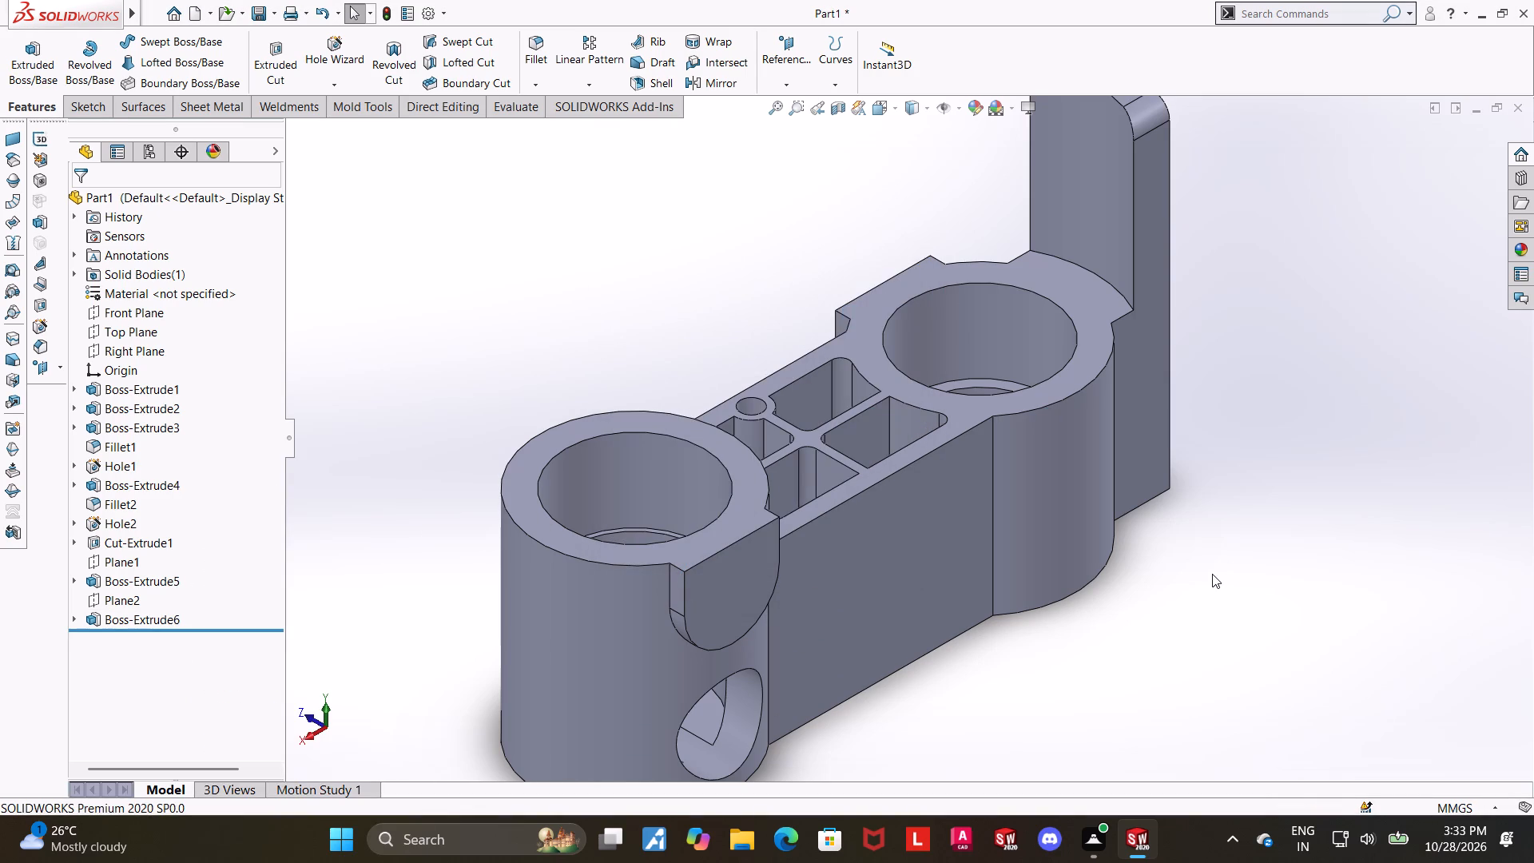
Edit Sketch8 of Boss-Extrude5, the pad on the taller boss, and delete its 22.00 width dimension.
middle_drag(969, 591, 953, 547)
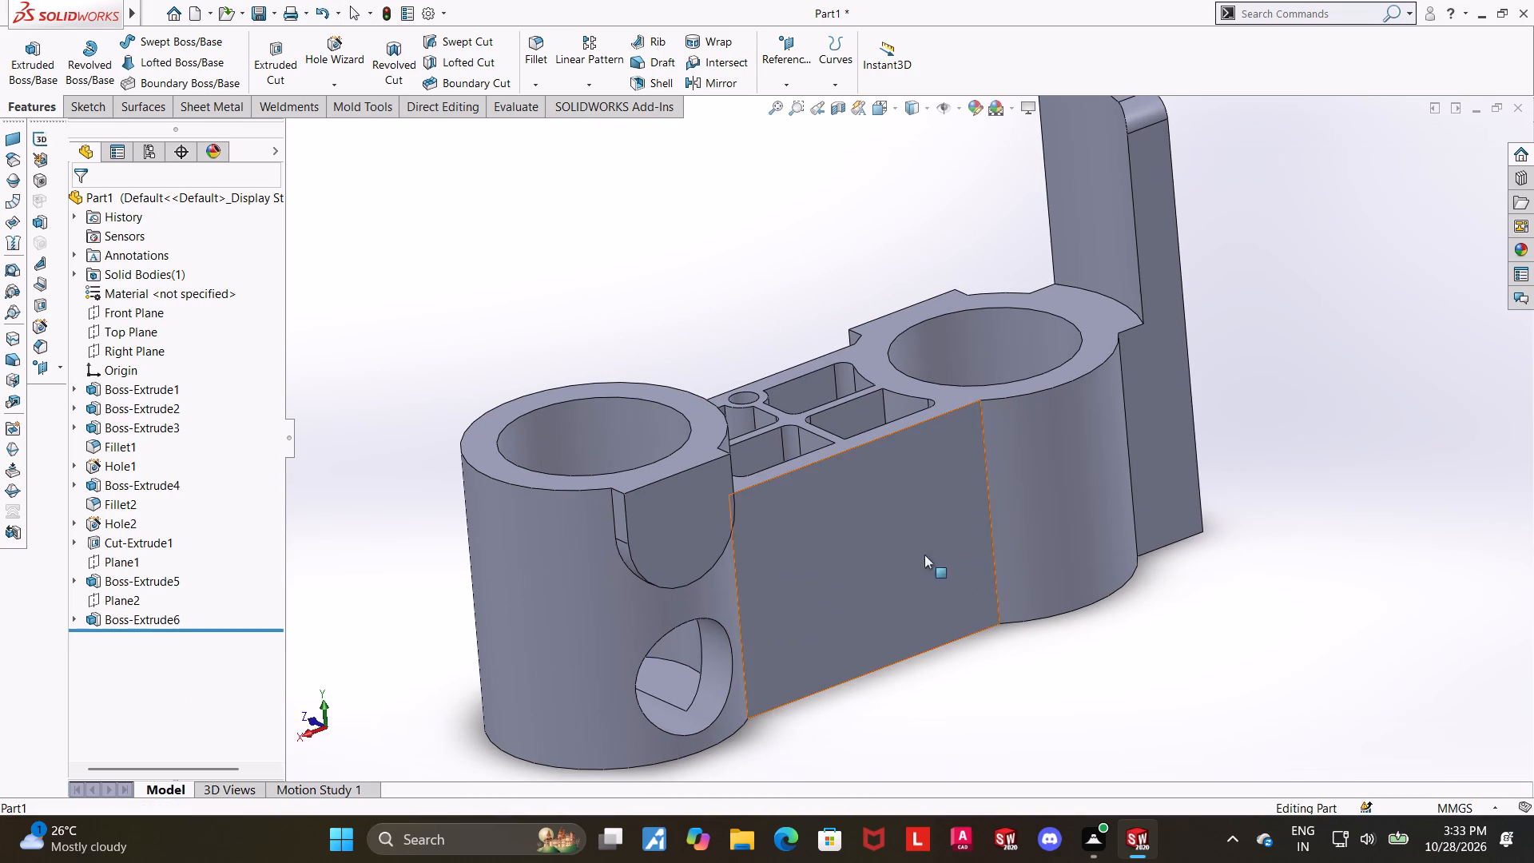
click(113, 597)
click(101, 584)
click(76, 583)
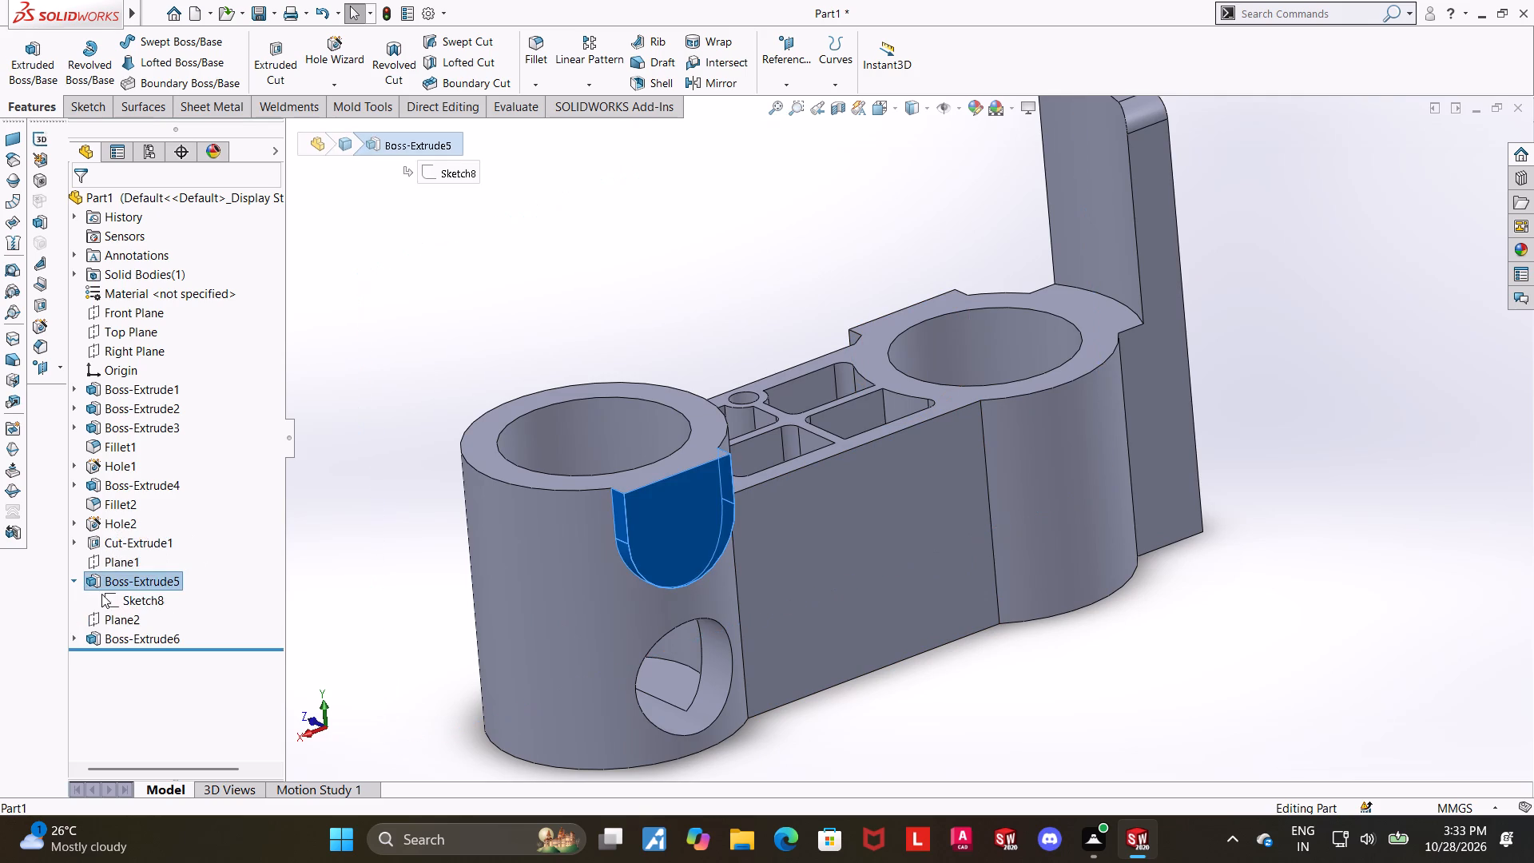
click(115, 599)
click(134, 551)
click(147, 594)
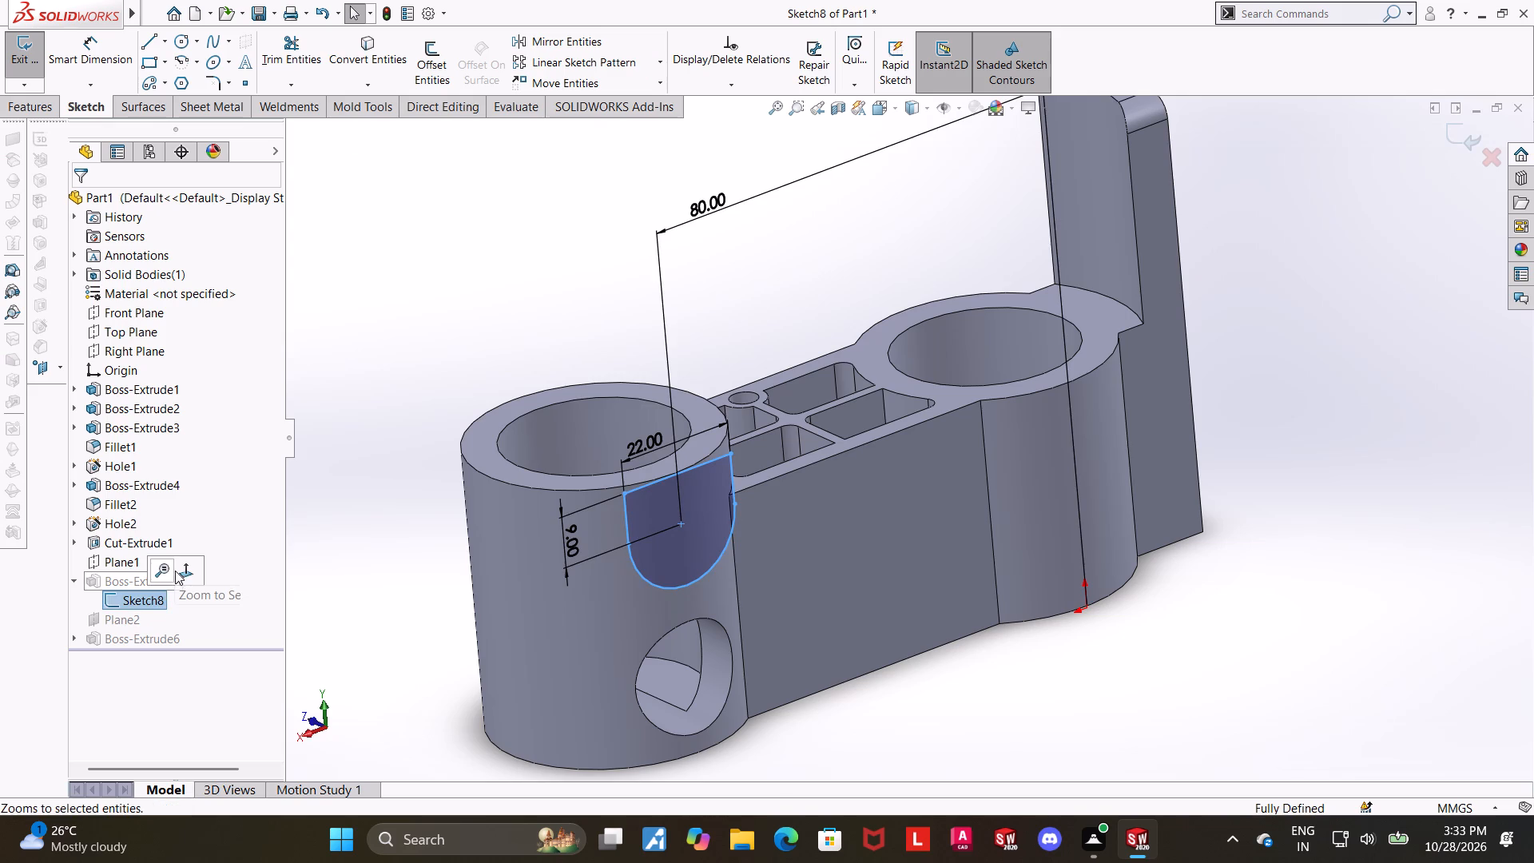
click(183, 572)
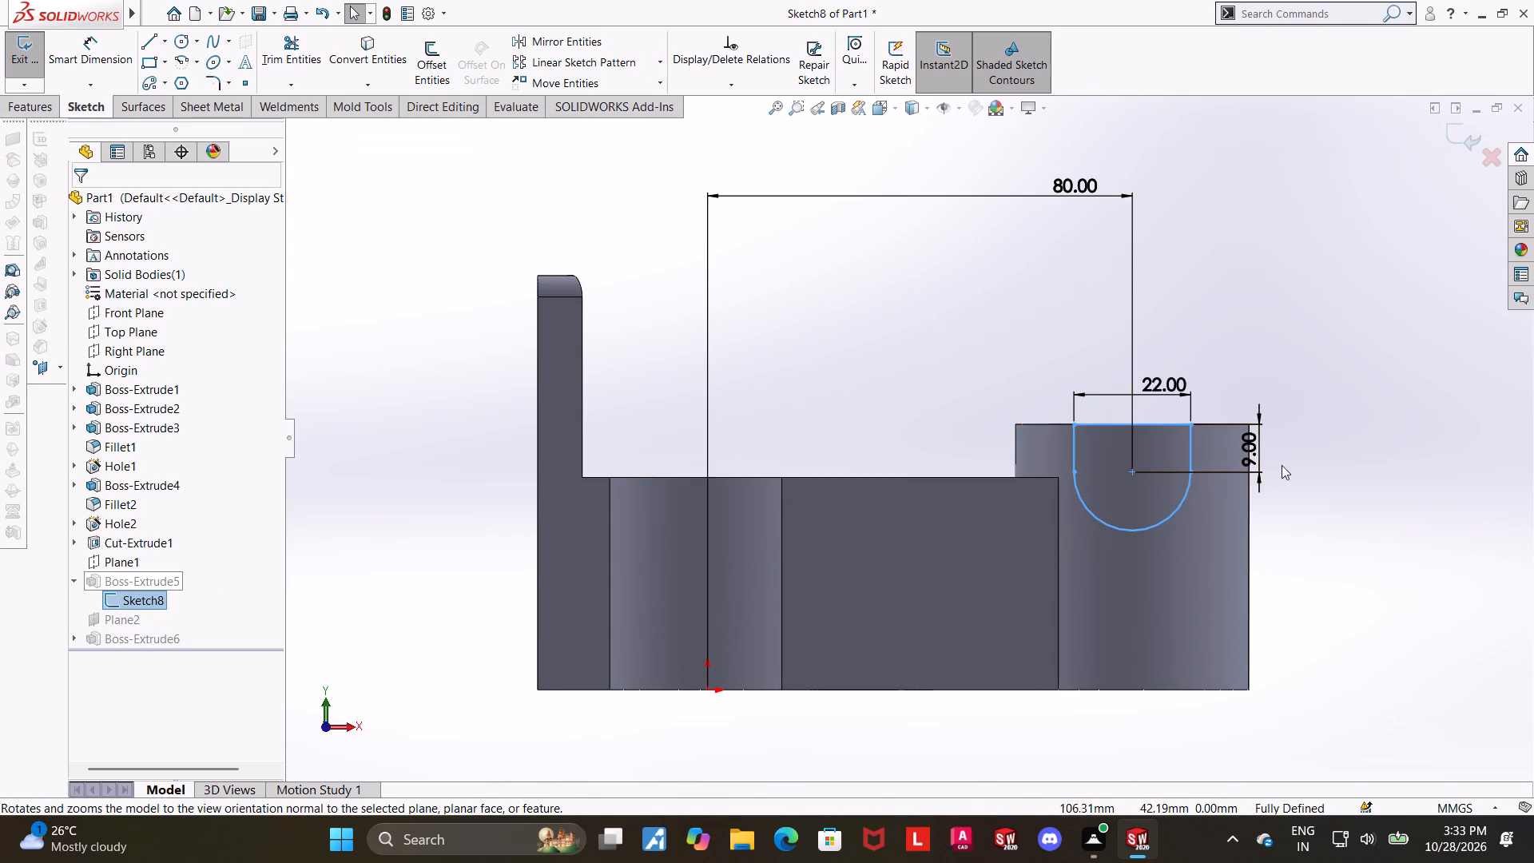
scroll(1298, 458, up, 1)
scroll(1225, 420, down, 2)
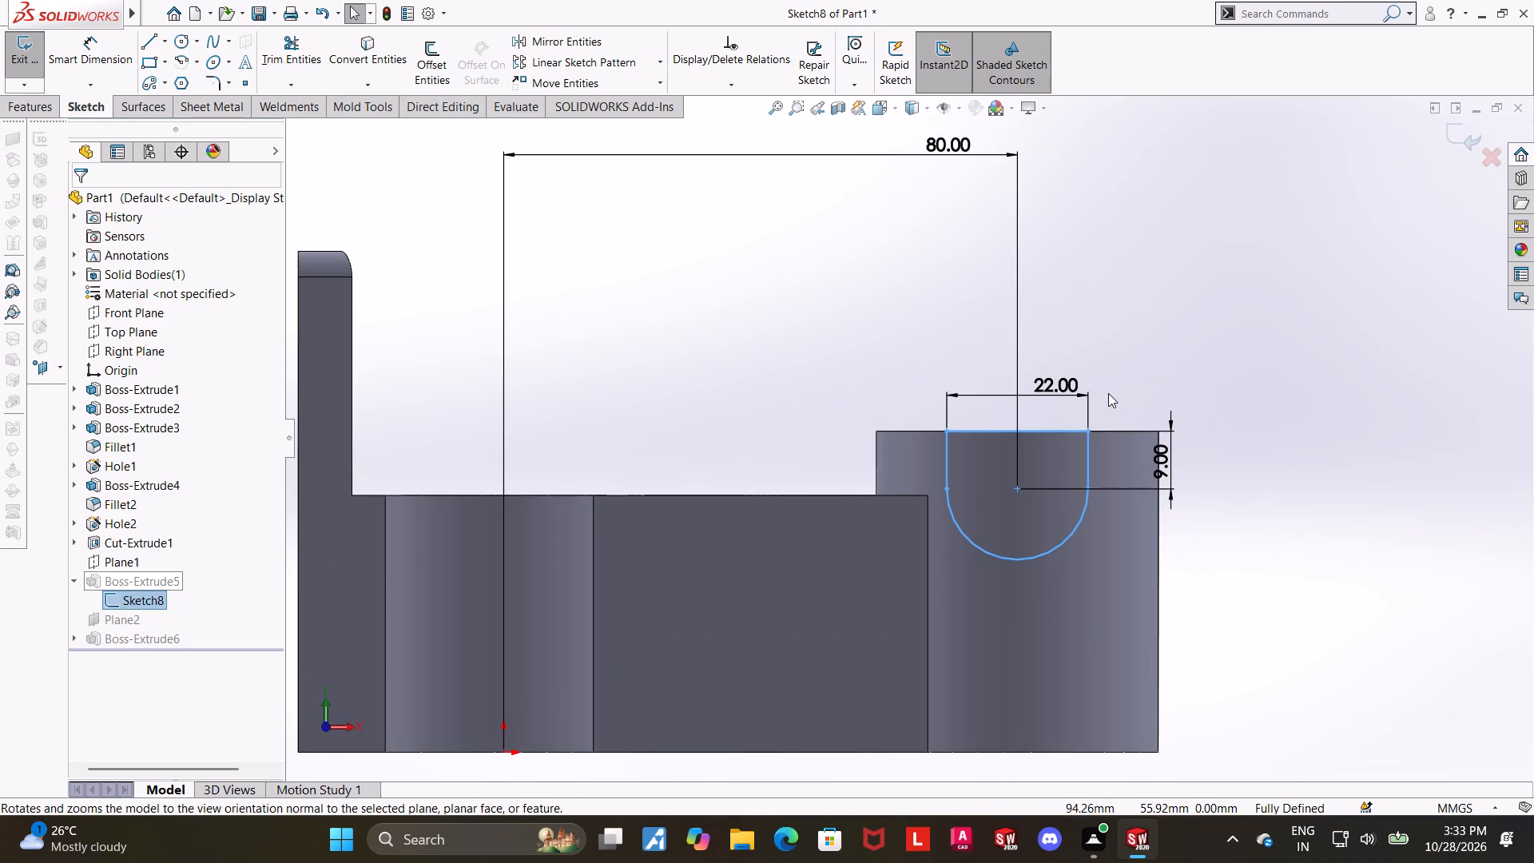
right_click(1043, 391)
click(1118, 580)
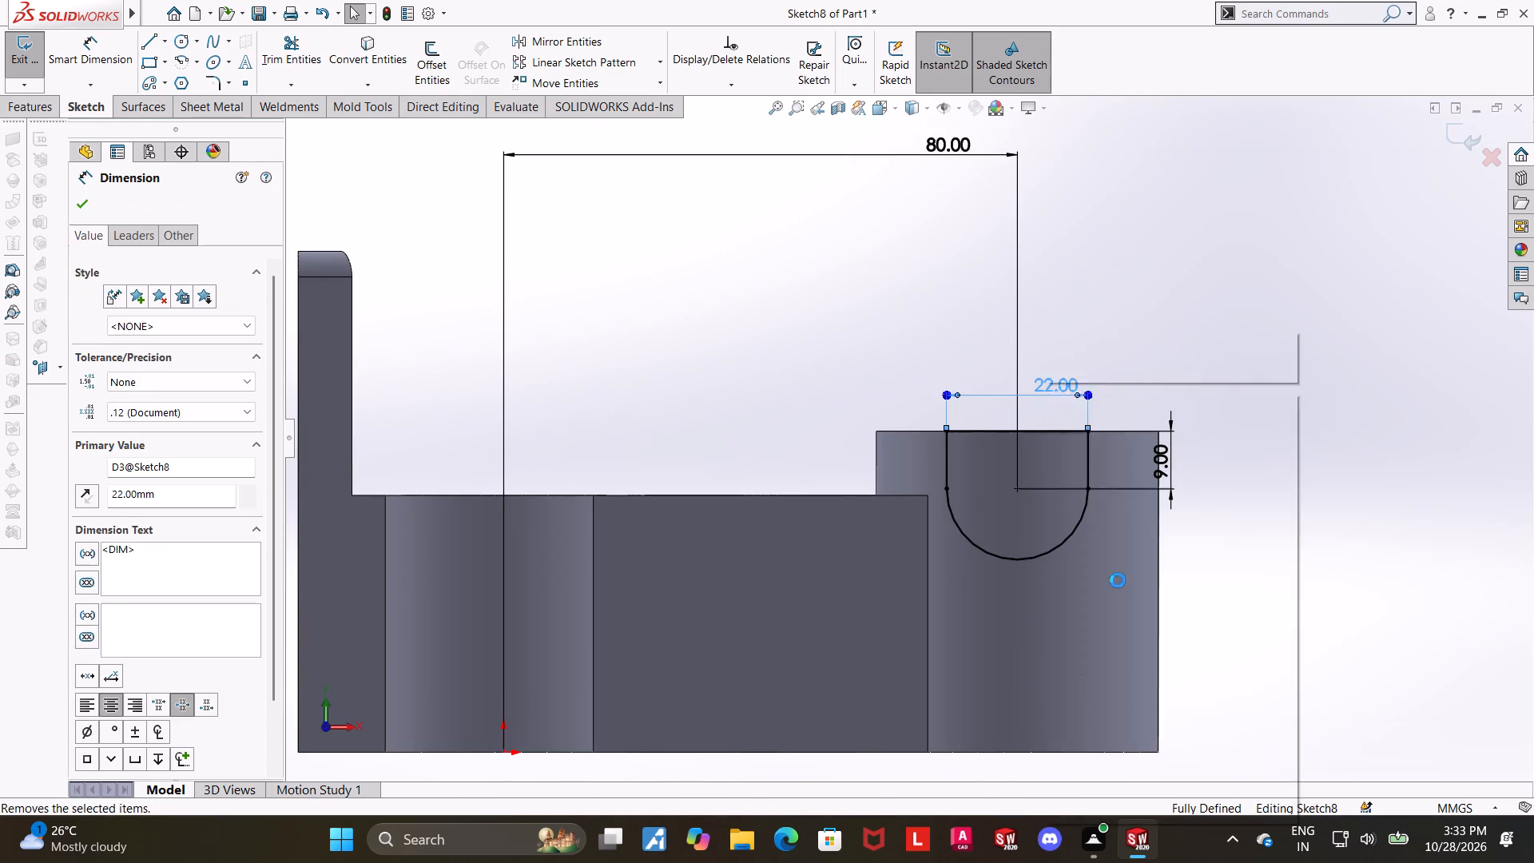
Dimension the rounded edge of the taller boss's pad profile with an 8 mm radius and exit the sketch.
scroll(1230, 459, up, 1)
scroll(1194, 435, down, 1)
middle_drag(1191, 445, 1155, 564)
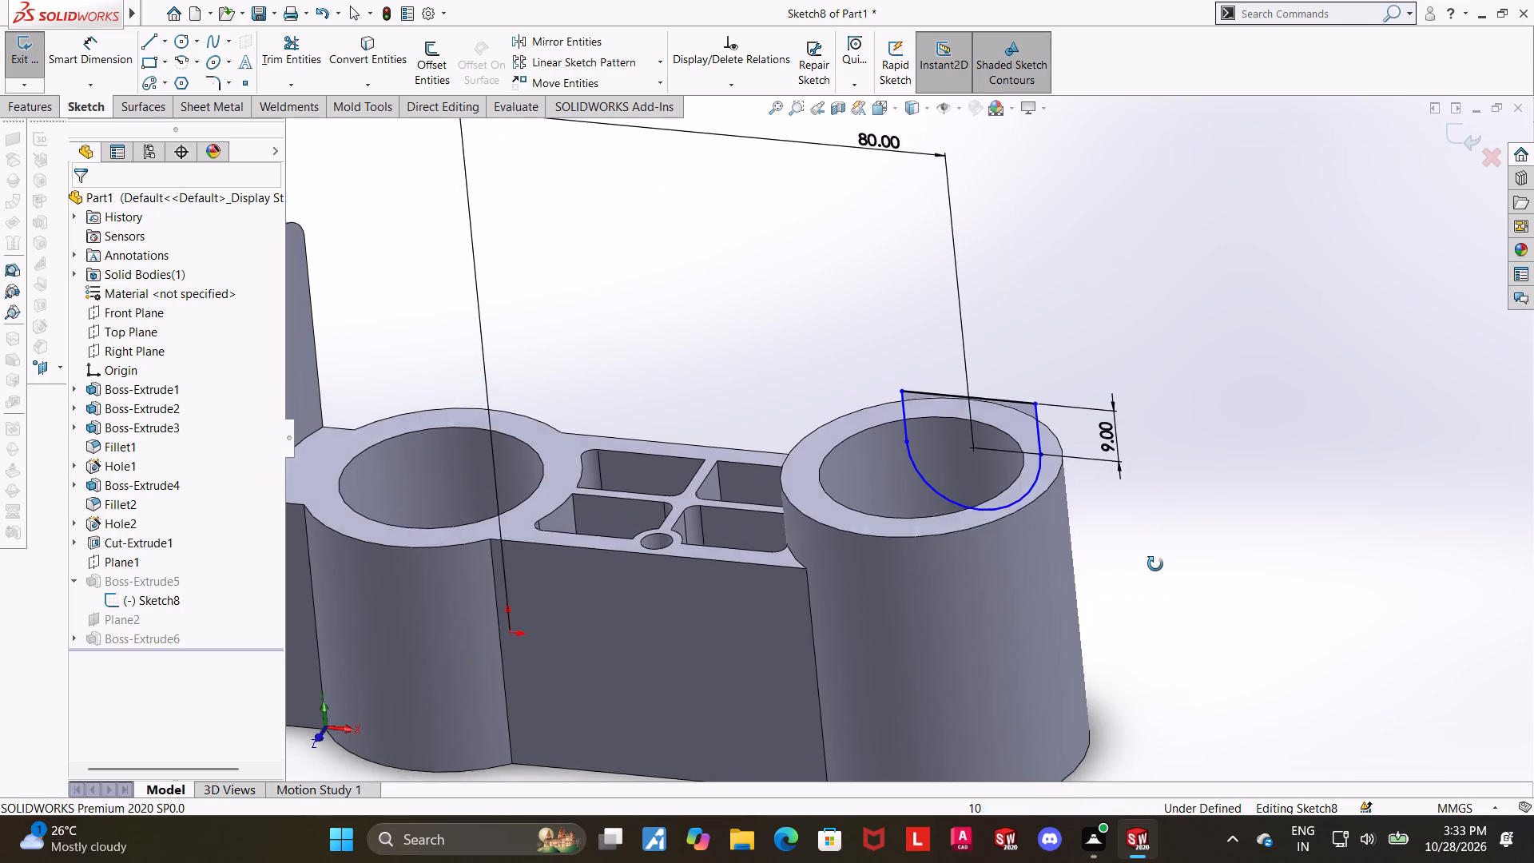
middle_drag(1155, 564, 1160, 543)
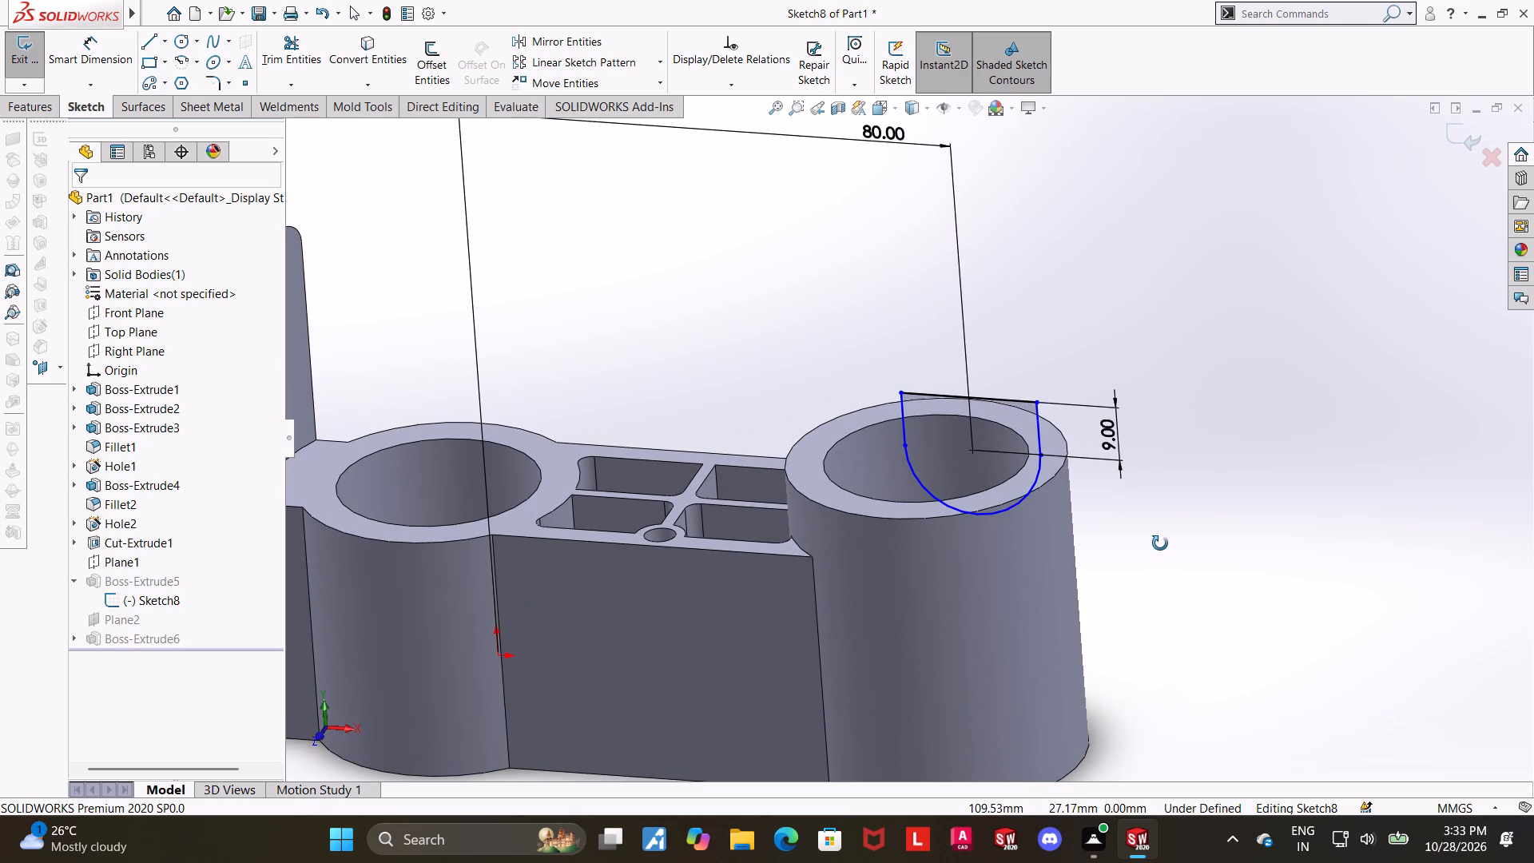
middle_drag(1160, 543, 1164, 531)
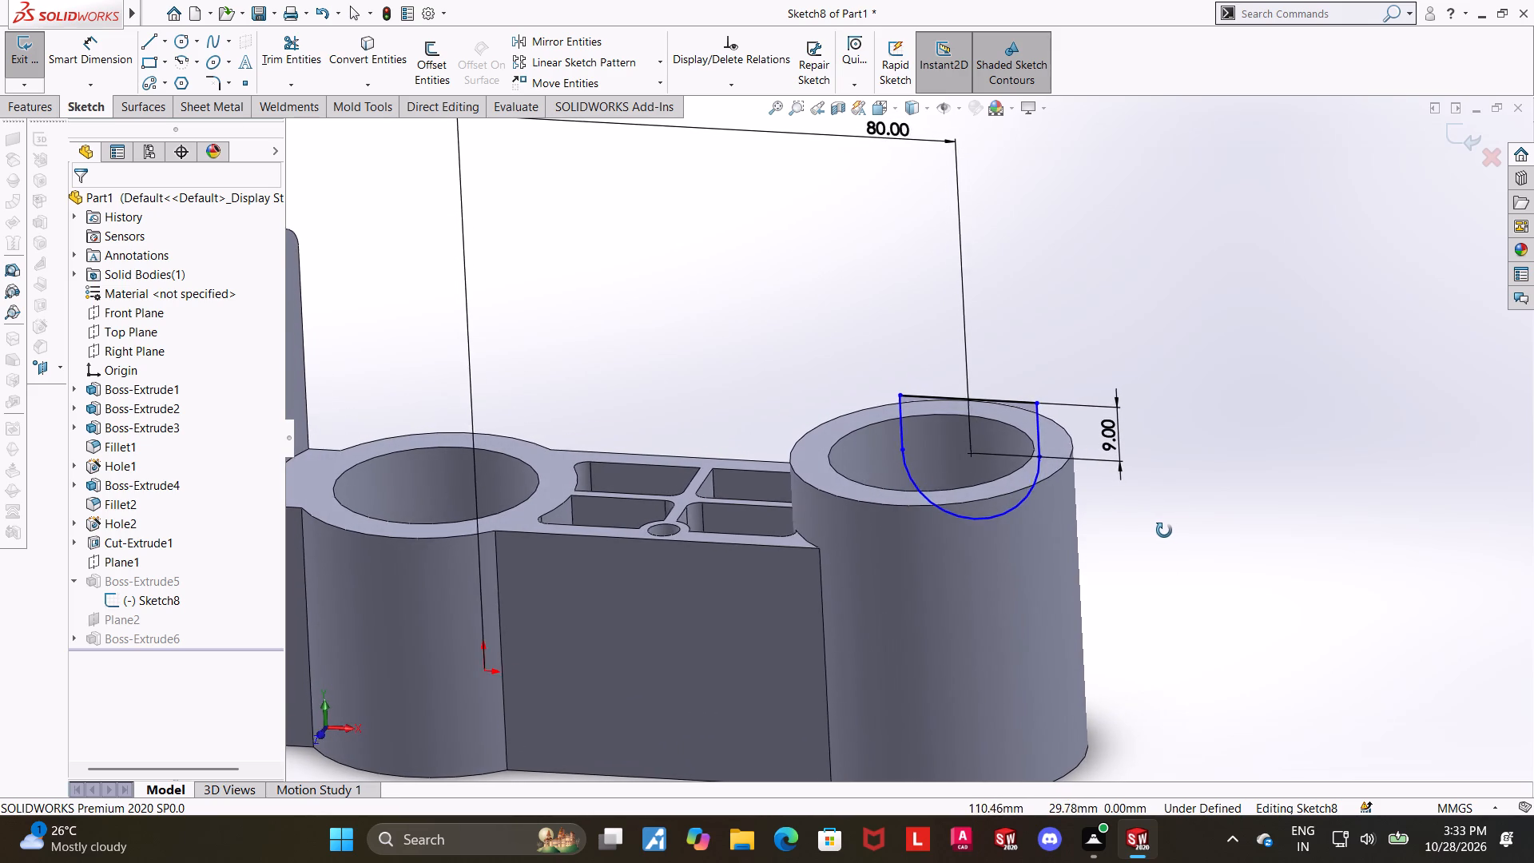
middle_drag(1164, 531, 1166, 541)
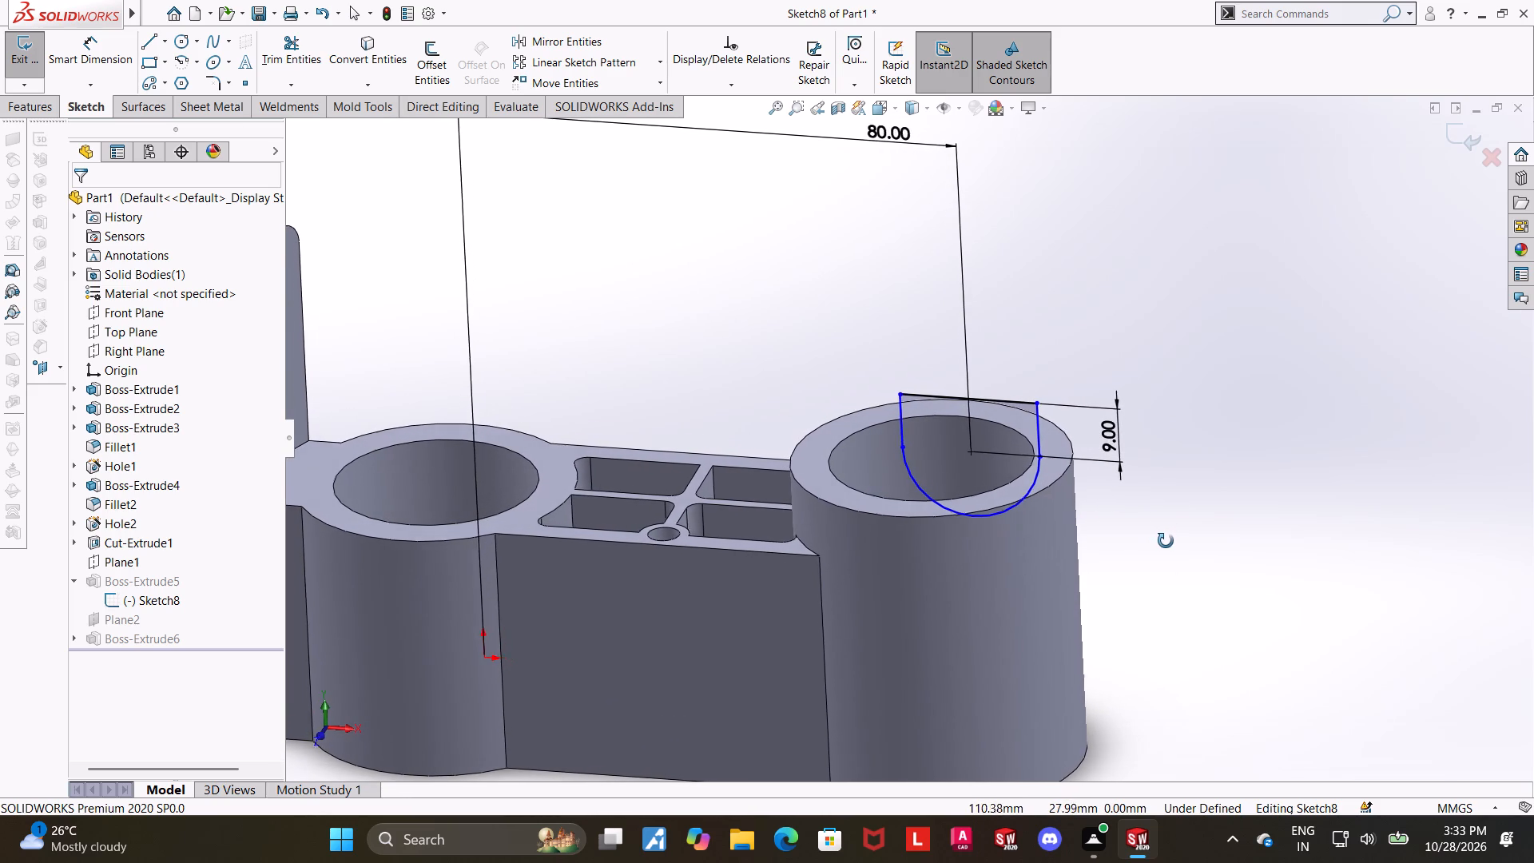
middle_drag(1166, 541, 1163, 540)
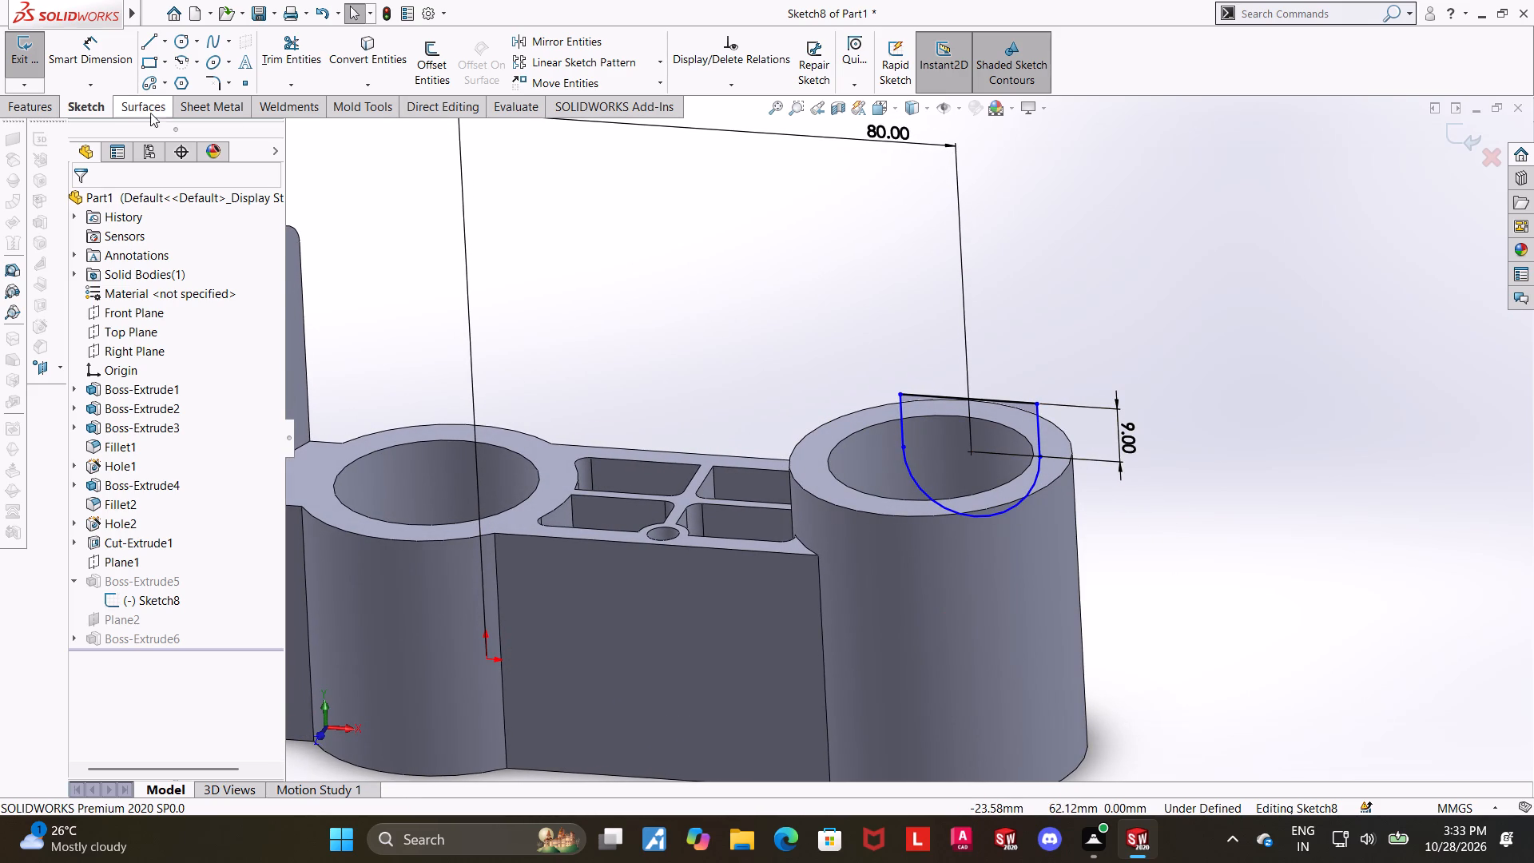
click(118, 54)
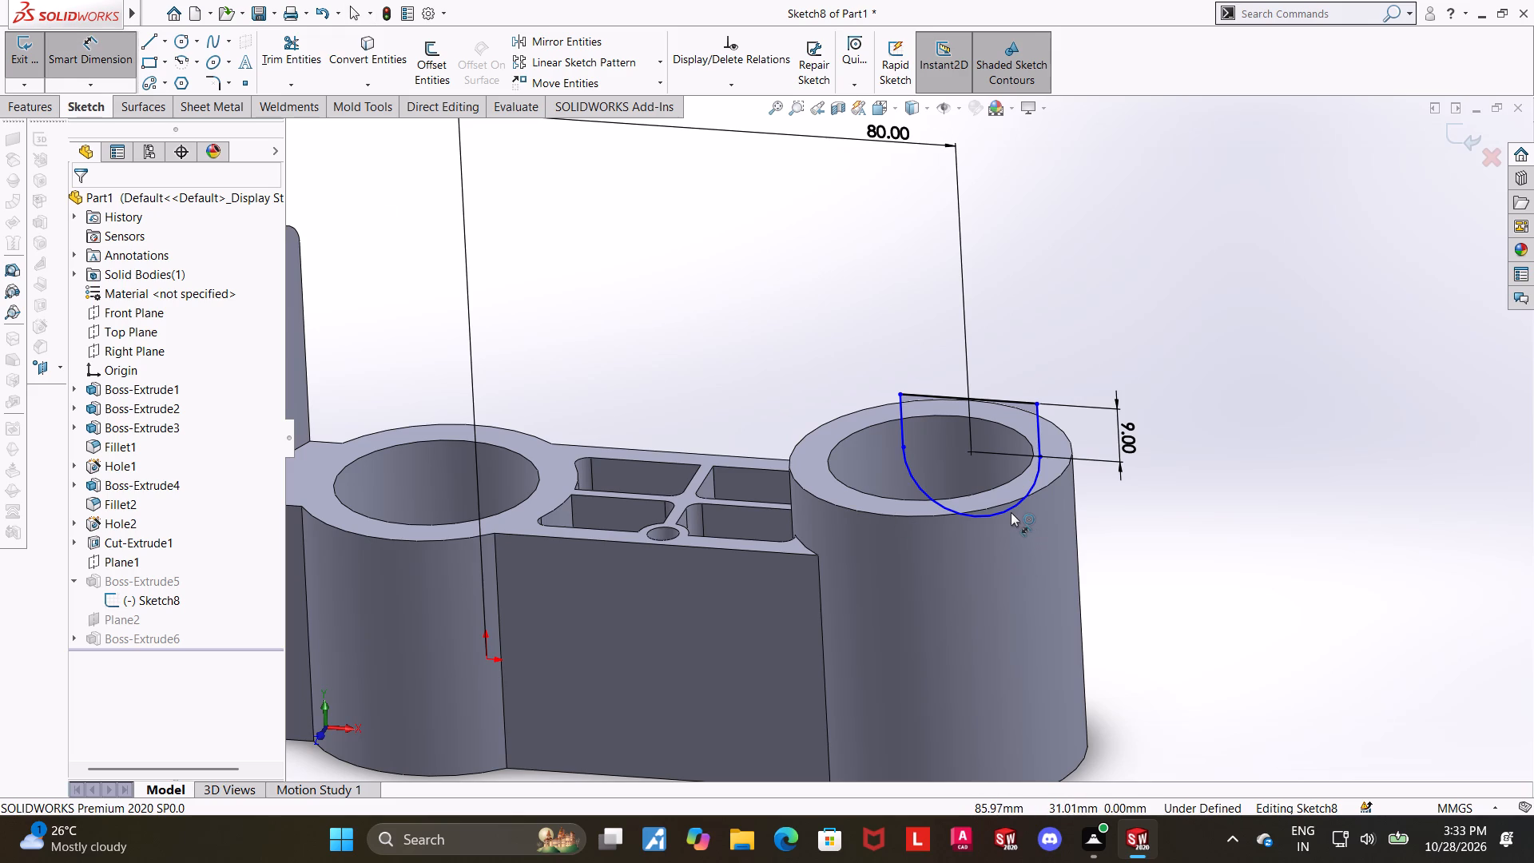
click(1010, 512)
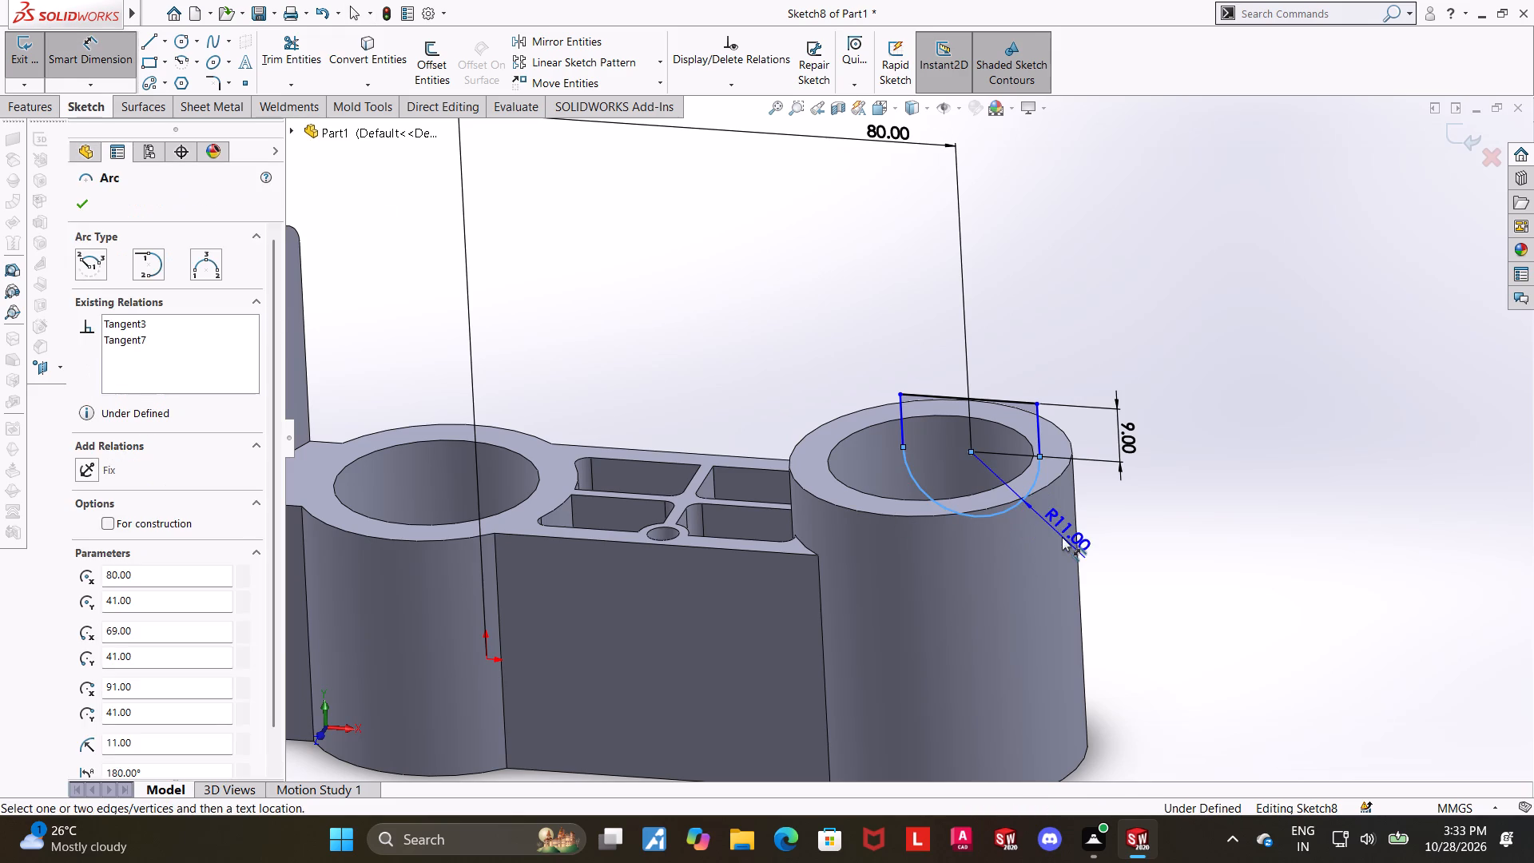
click(1062, 537)
key(8)
key(Return)
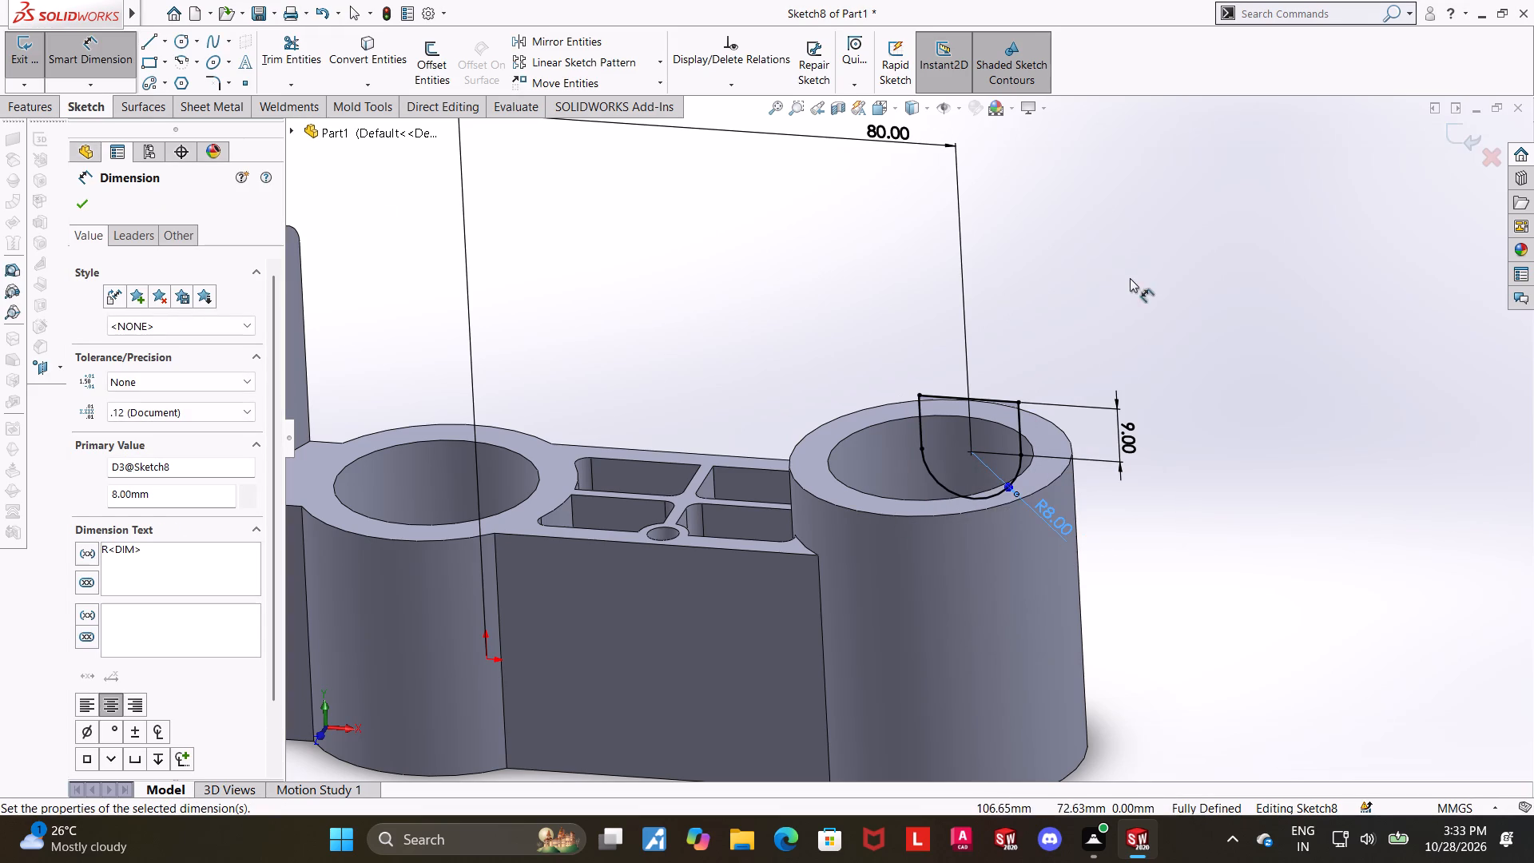
click(1463, 142)
Edit Sketch9 of Boss-Extrude6, the pad beside the upright tab, and delete its 22.00 width dimension.
middle_drag(1043, 348, 993, 390)
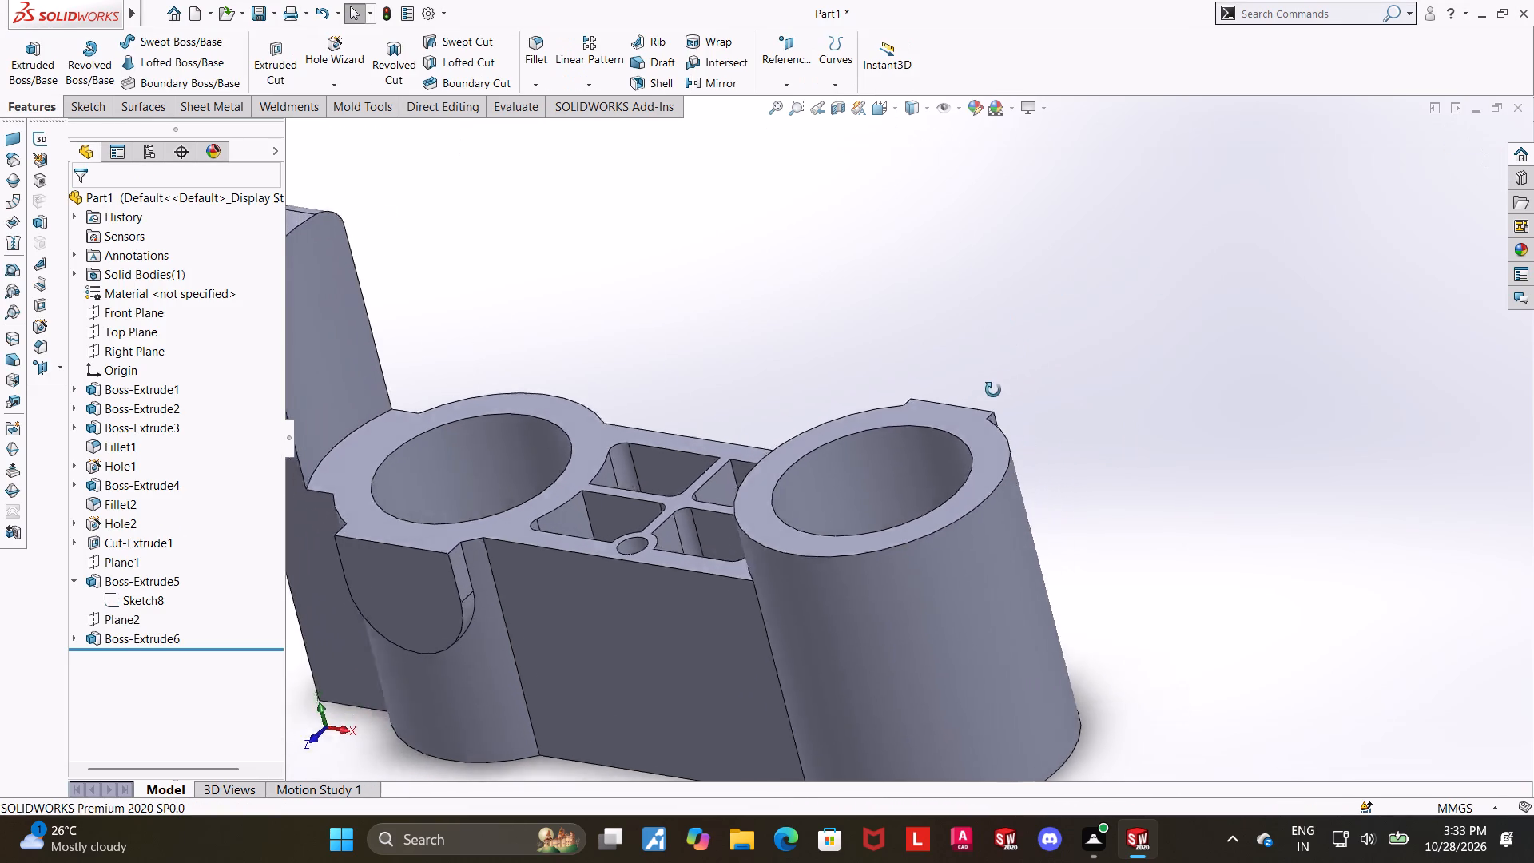
middle_drag(993, 390, 1092, 336)
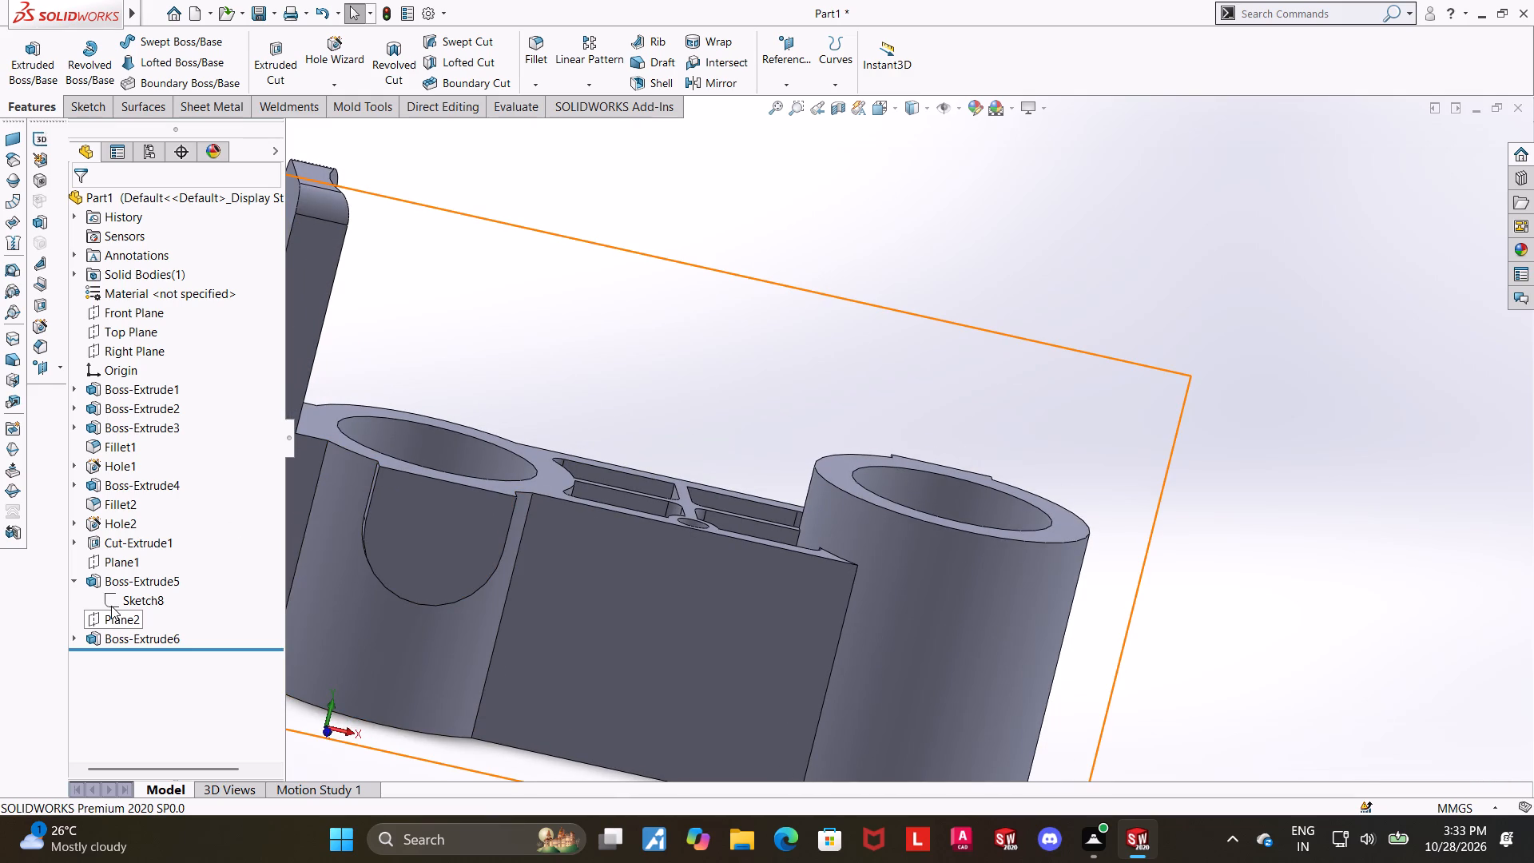
click(77, 579)
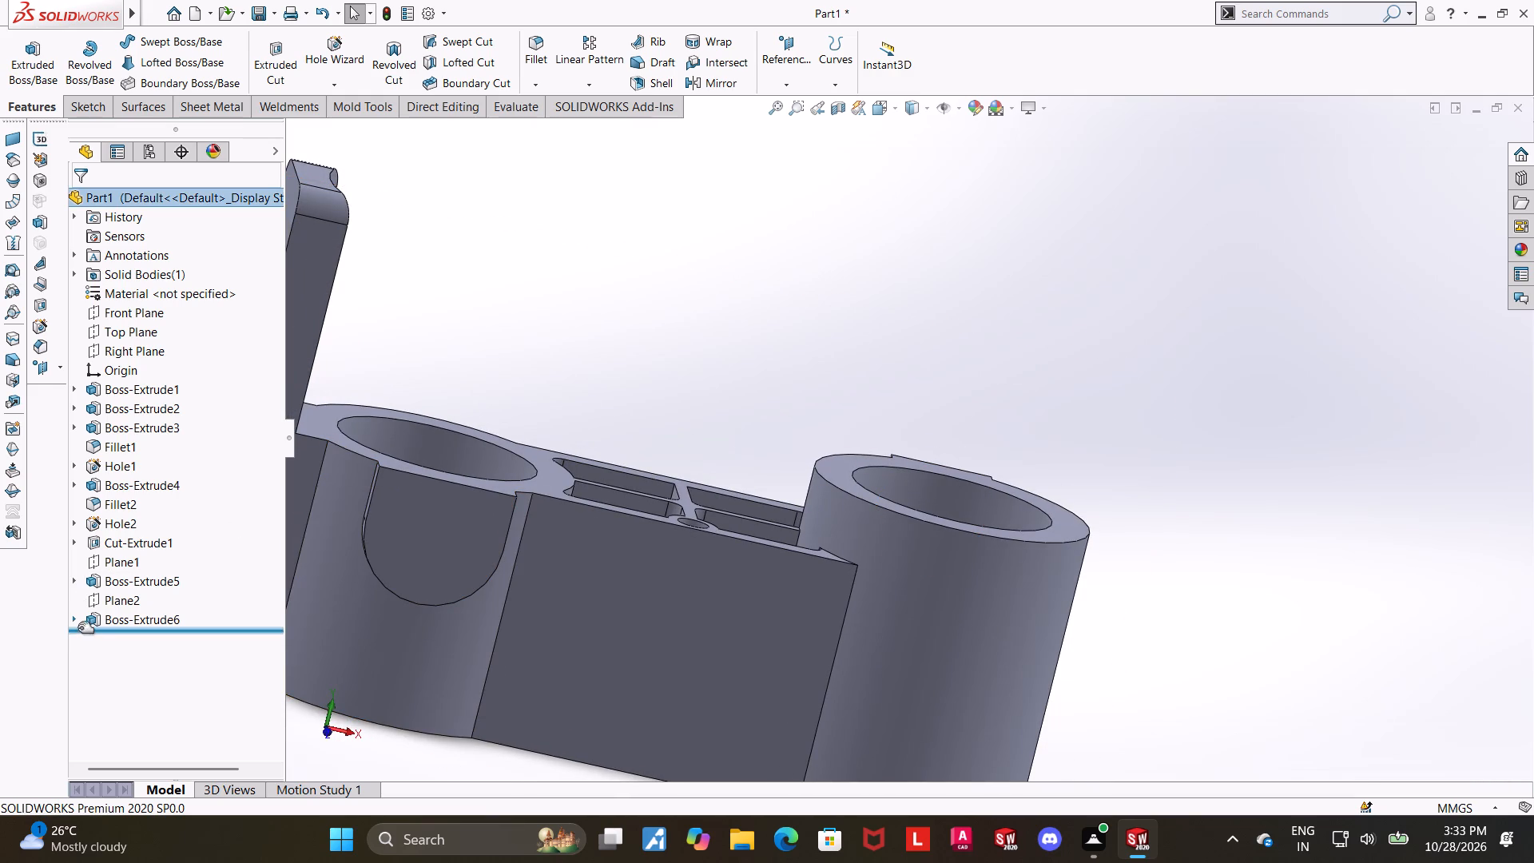
click(72, 616)
click(114, 636)
click(132, 595)
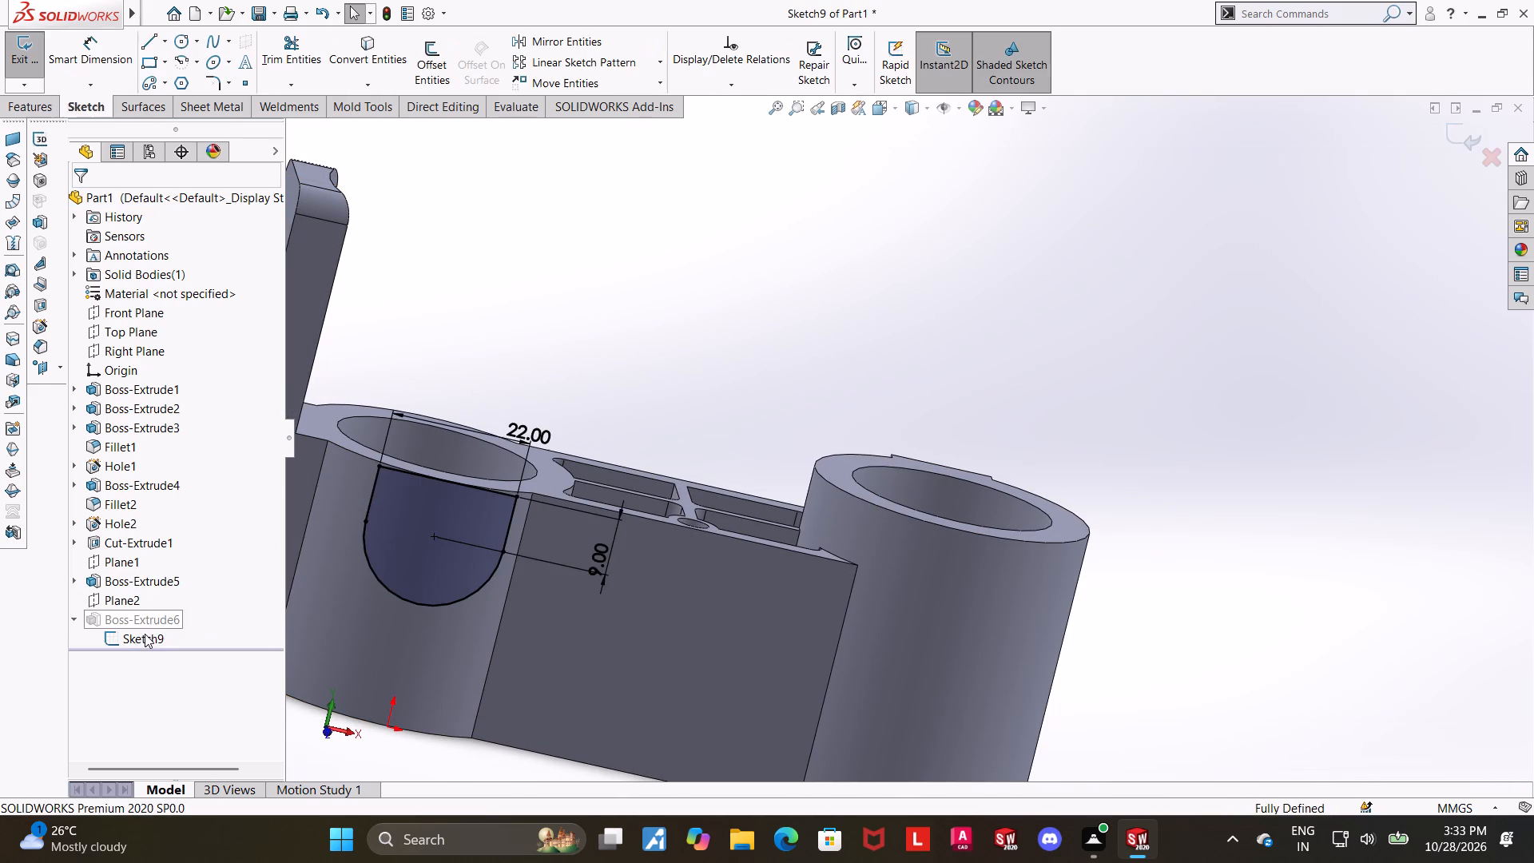
click(145, 634)
click(180, 611)
scroll(905, 345, down, 2)
right_click(691, 399)
click(735, 598)
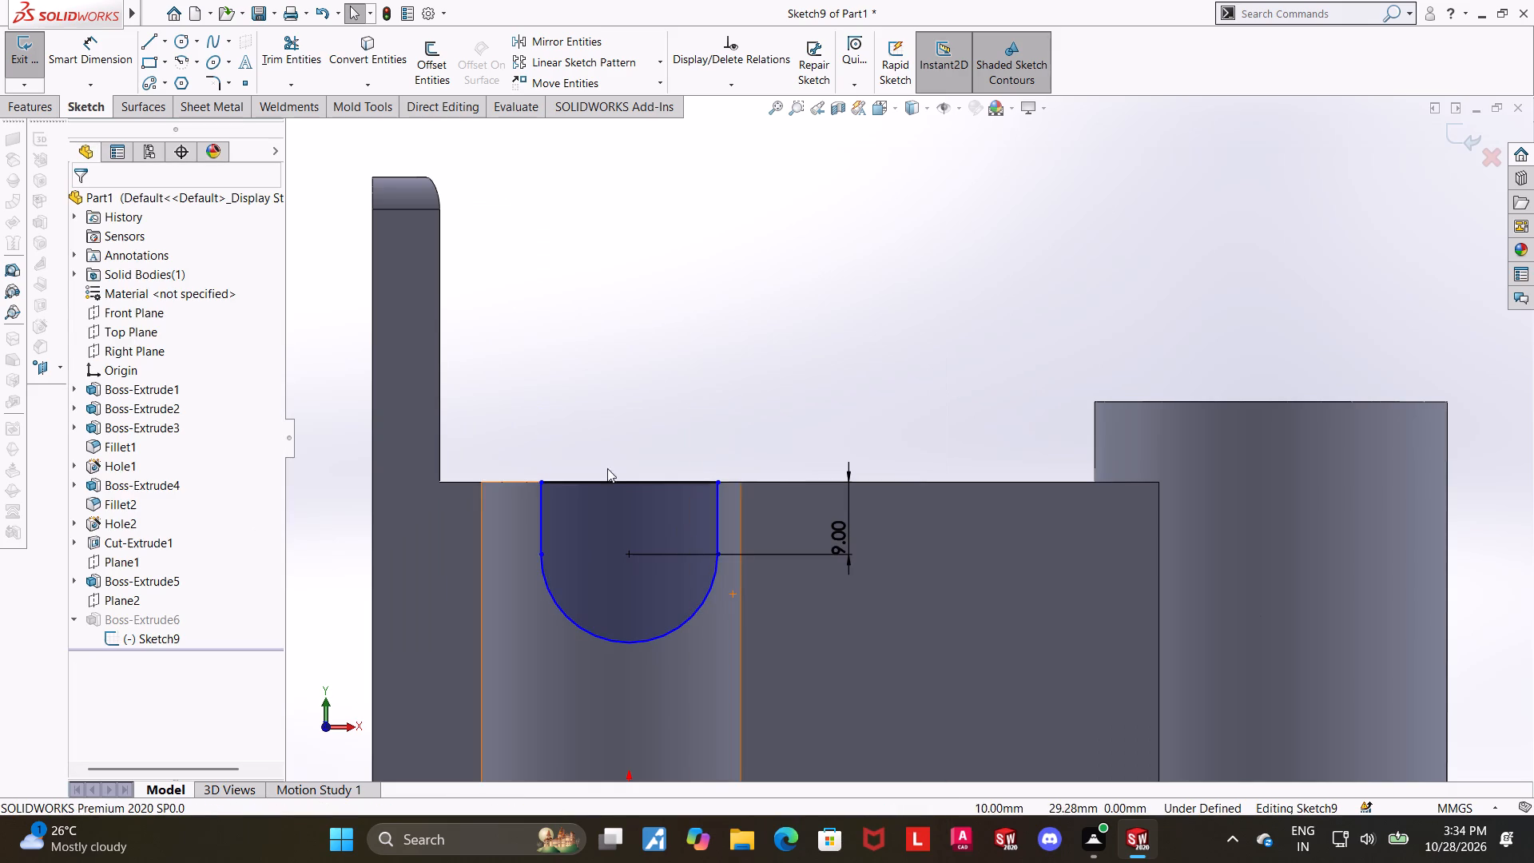
Dimension the arc of the pad profile beside the upright tab with an 8 mm radius and exit the sketch.
click(72, 45)
scroll(781, 522, up, 2)
click(759, 555)
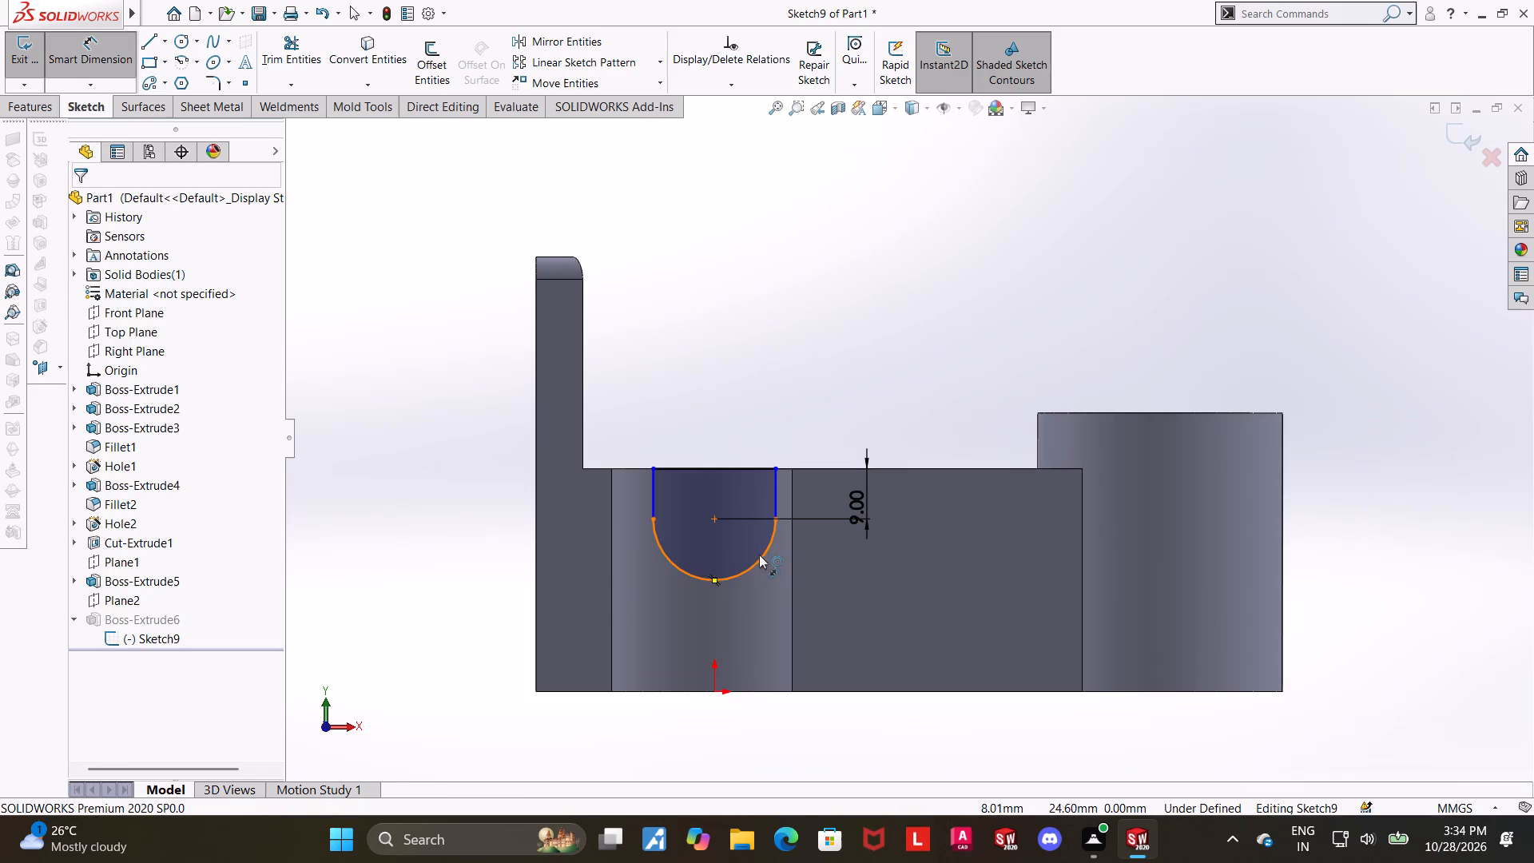
click(809, 602)
key(8)
key(Return)
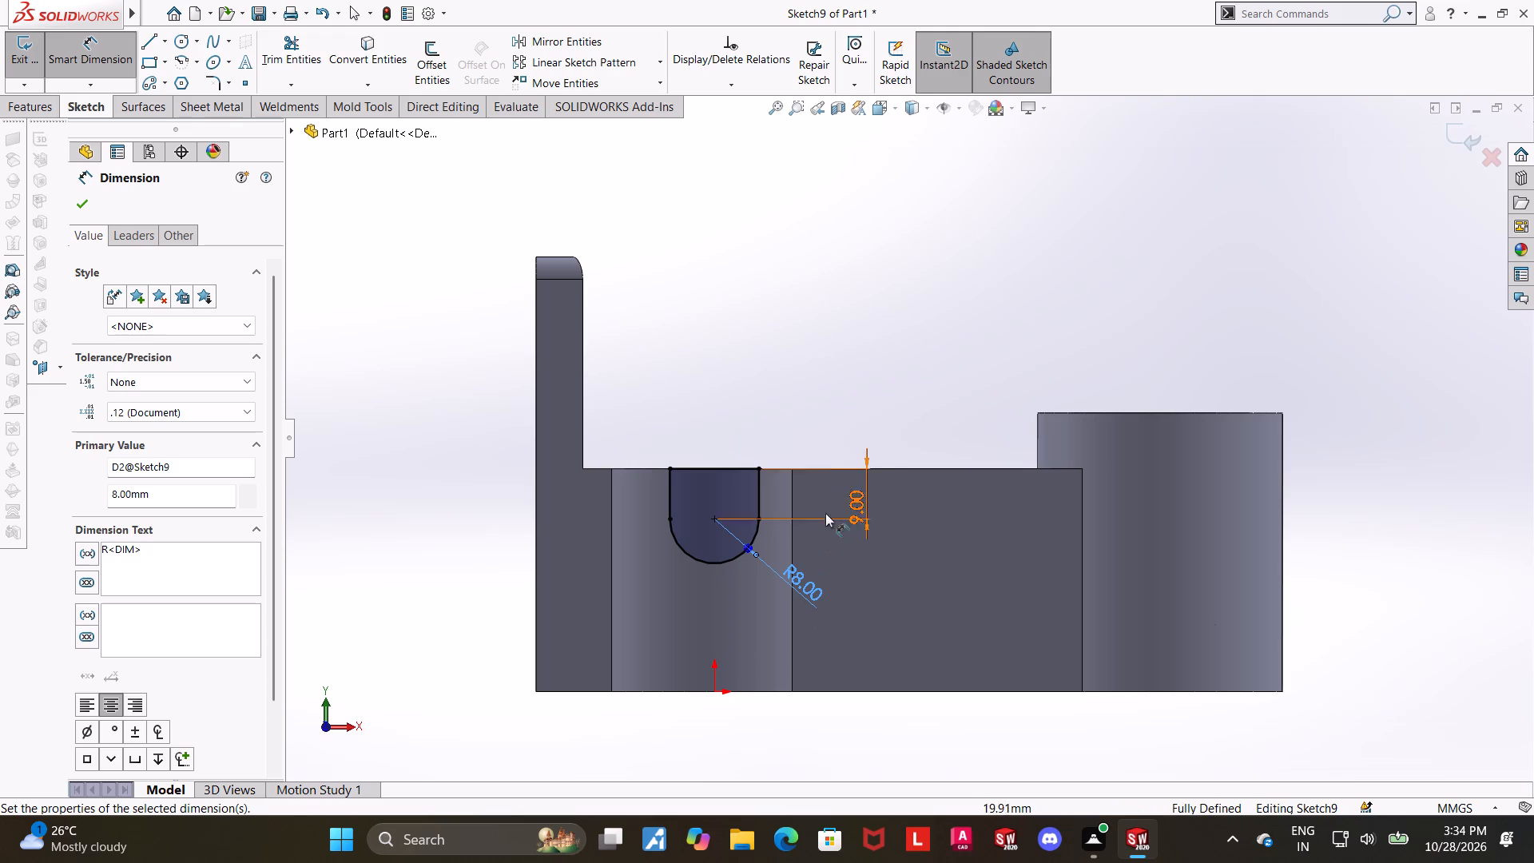
scroll(860, 404, up, 1)
scroll(855, 412, down, 1)
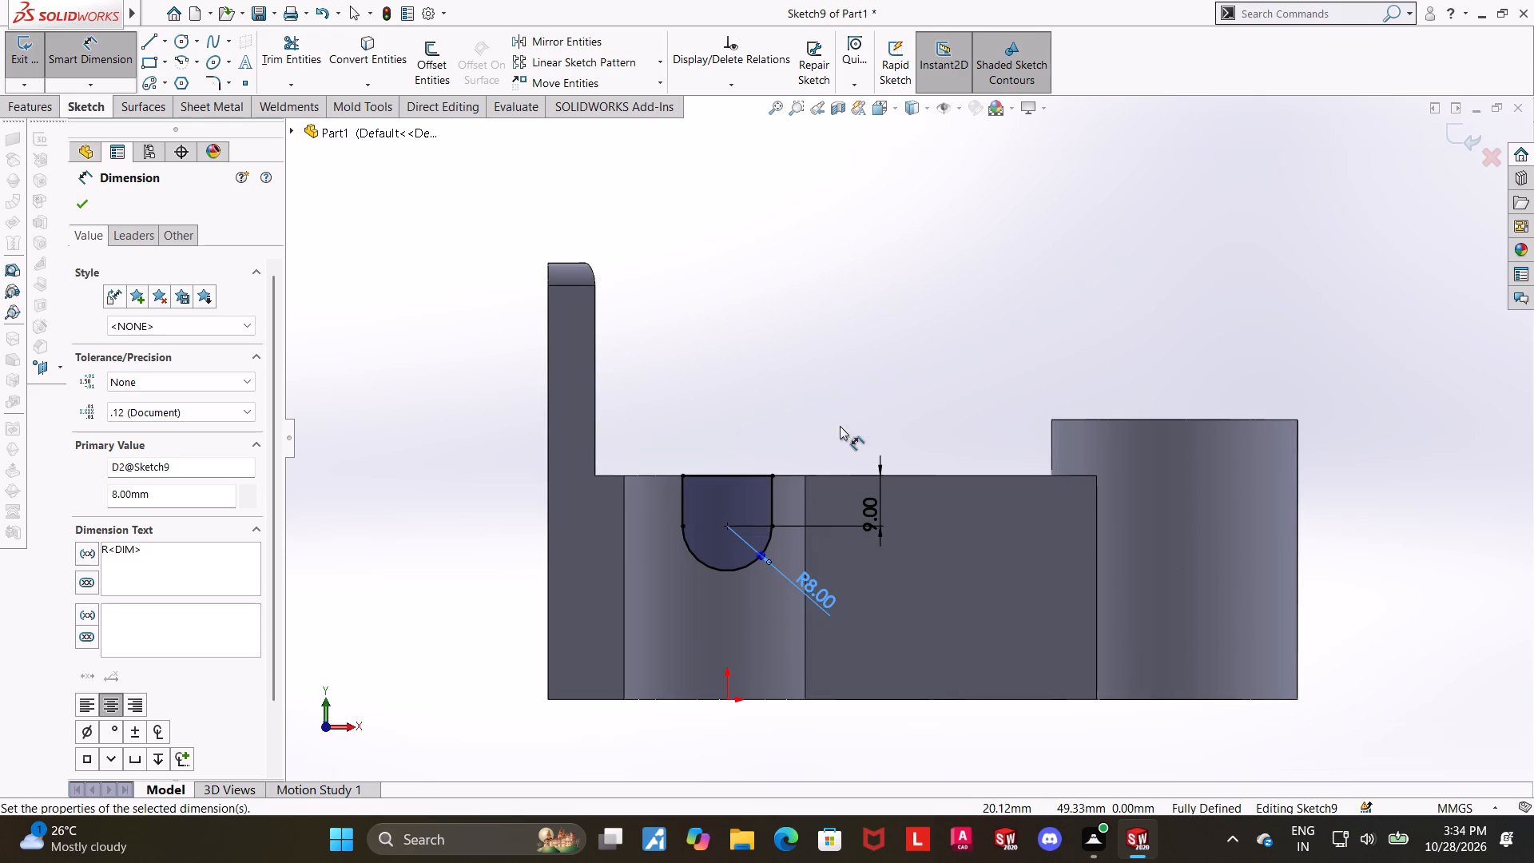
scroll(796, 438, up, 1)
scroll(793, 458, down, 2)
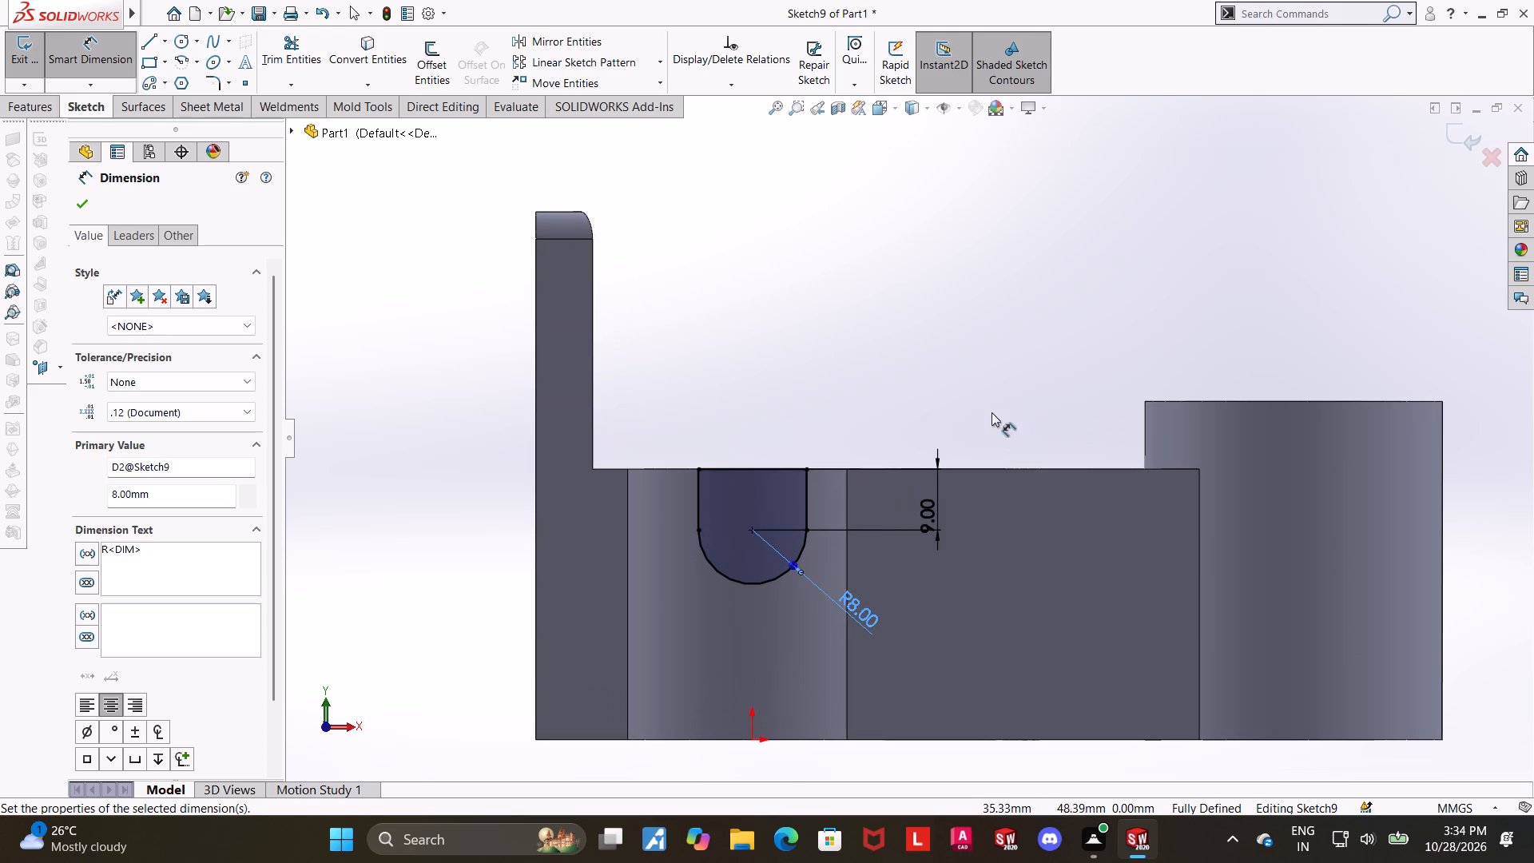
click(992, 411)
click(1466, 125)
Examine both resized U-shaped pads, the side hole and the bosses from the opposite long sides and the end.
middle_drag(1239, 336, 1129, 392)
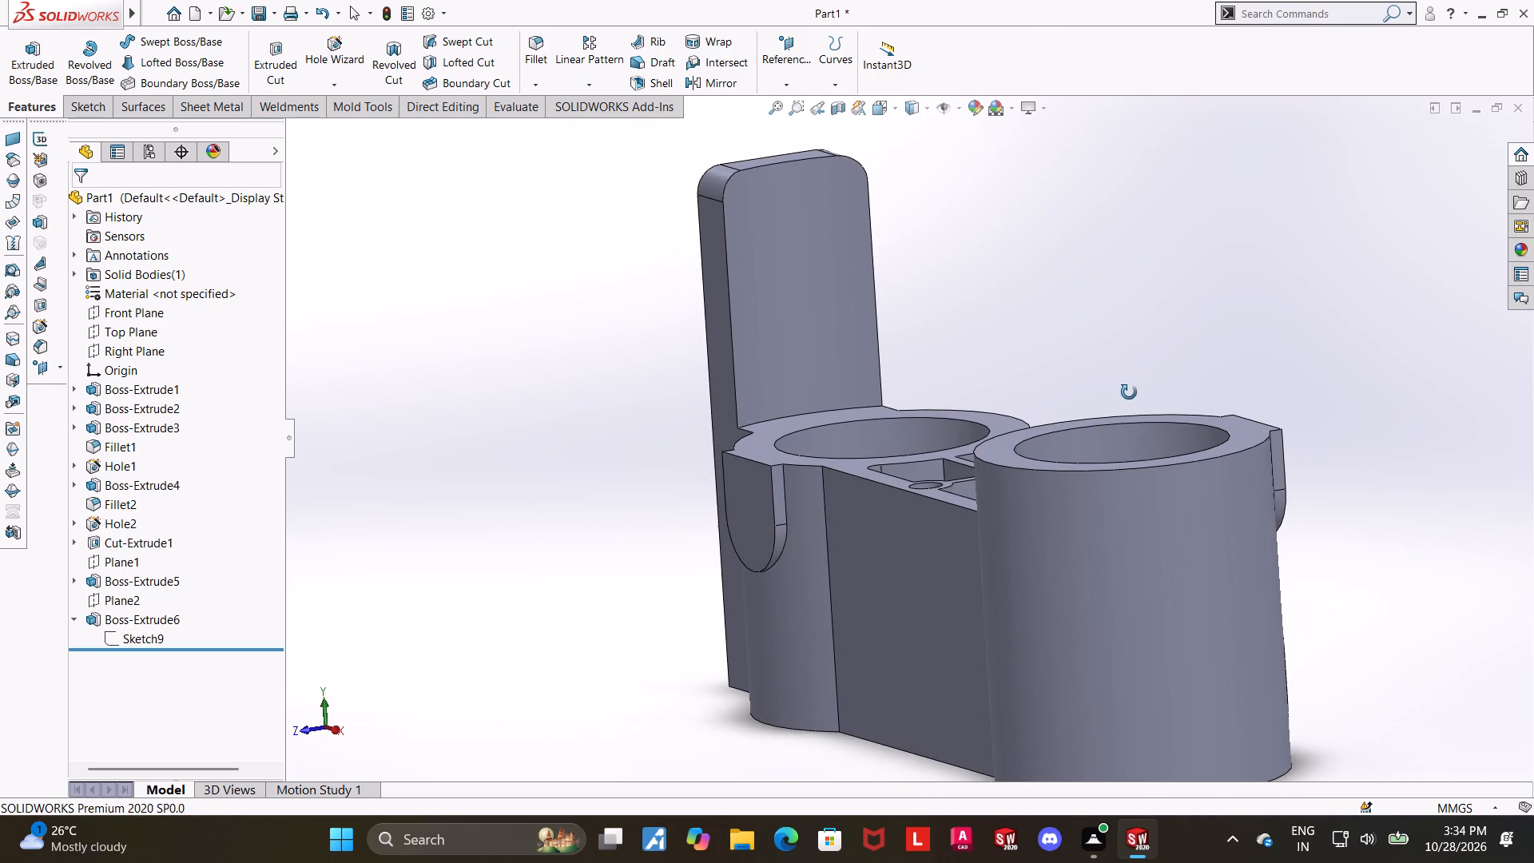
middle_drag(1129, 392, 1214, 361)
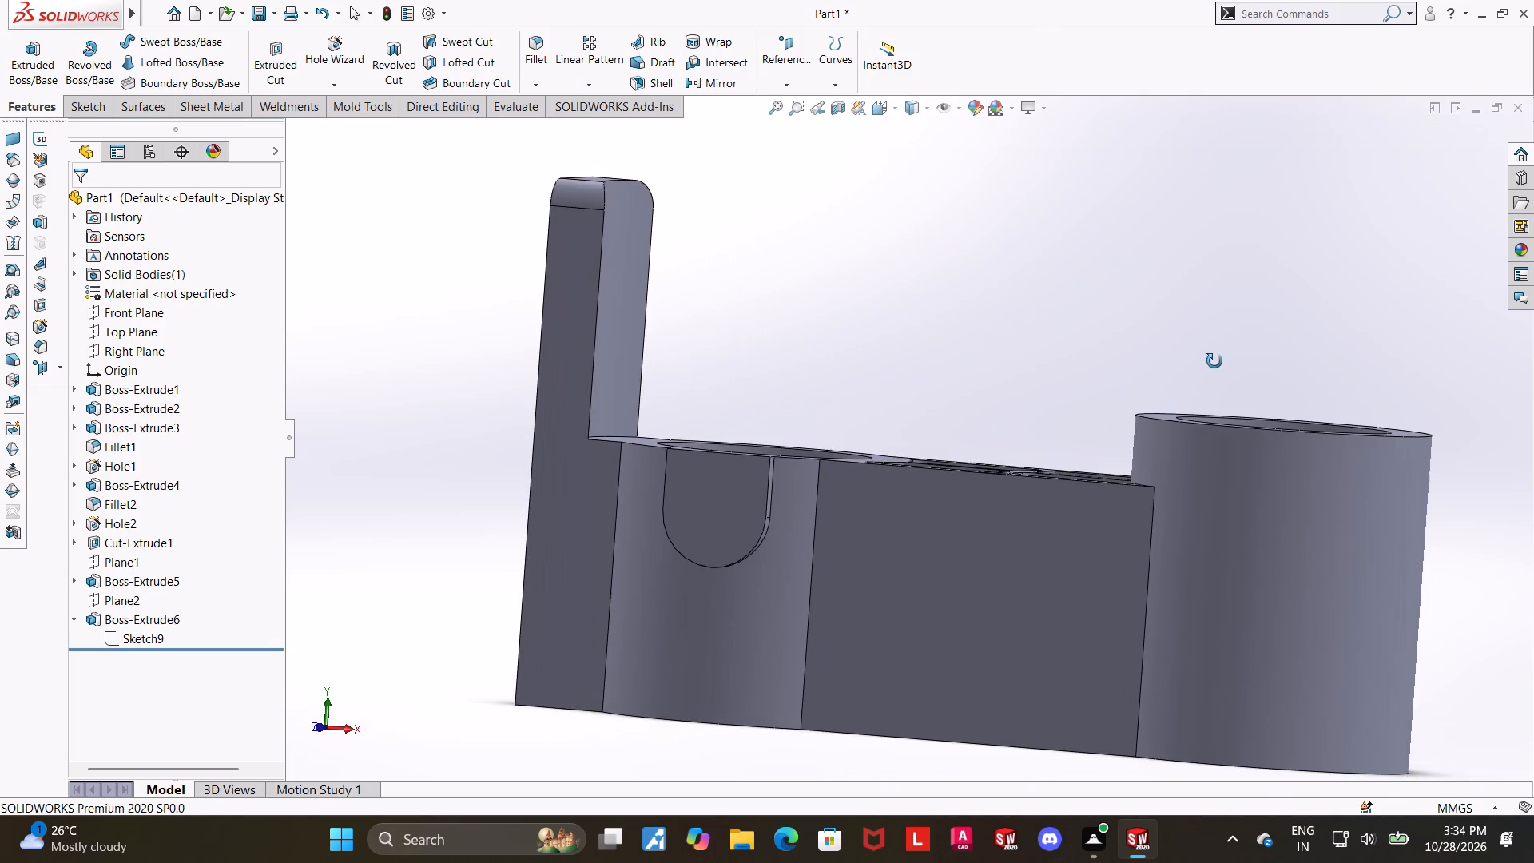
middle_drag(1214, 361, 1225, 372)
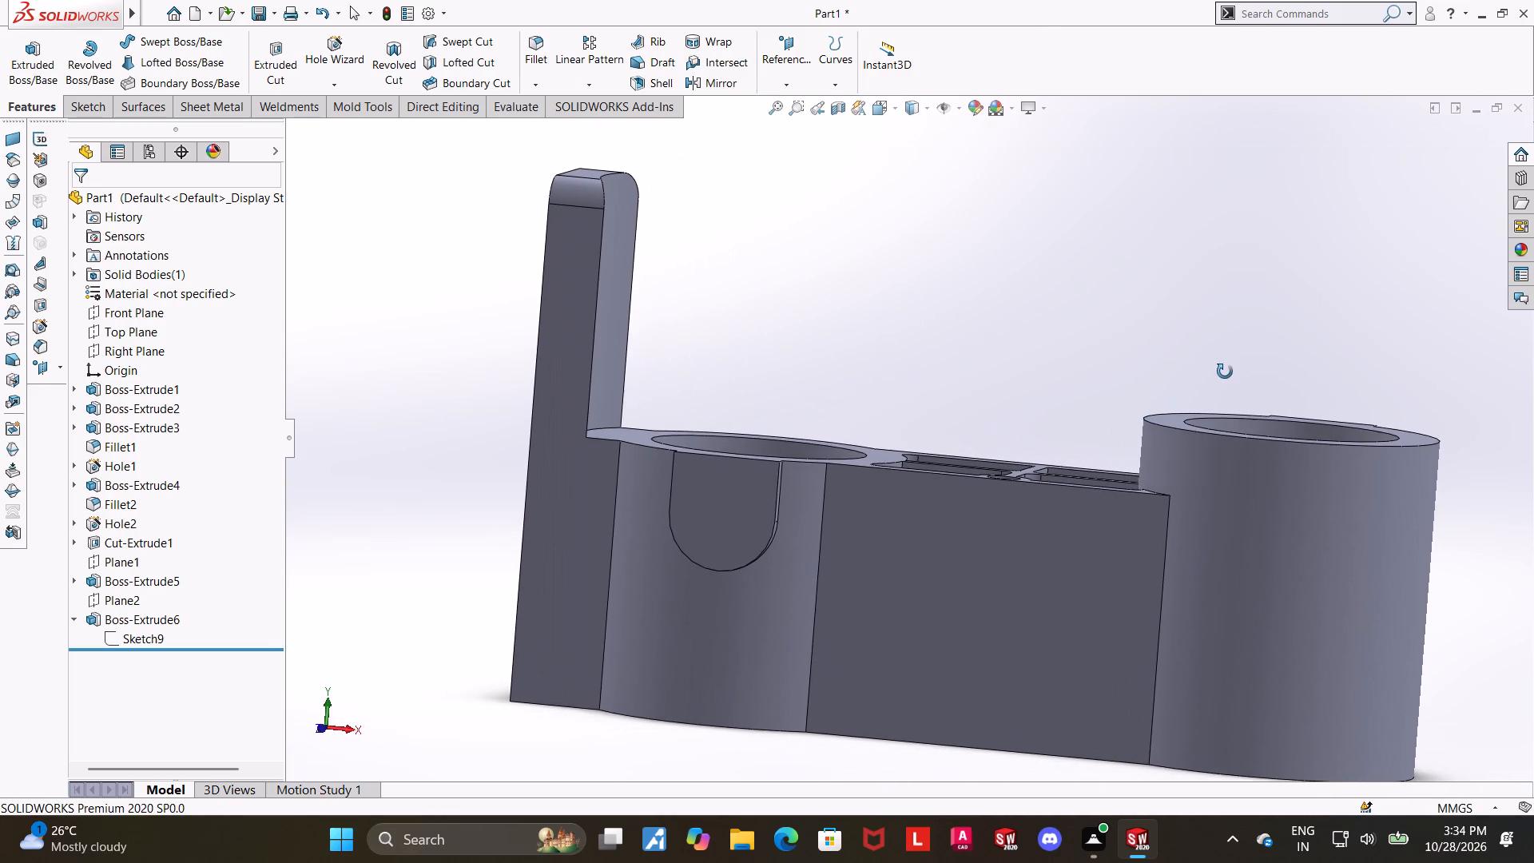
middle_drag(1225, 372, 1059, 367)
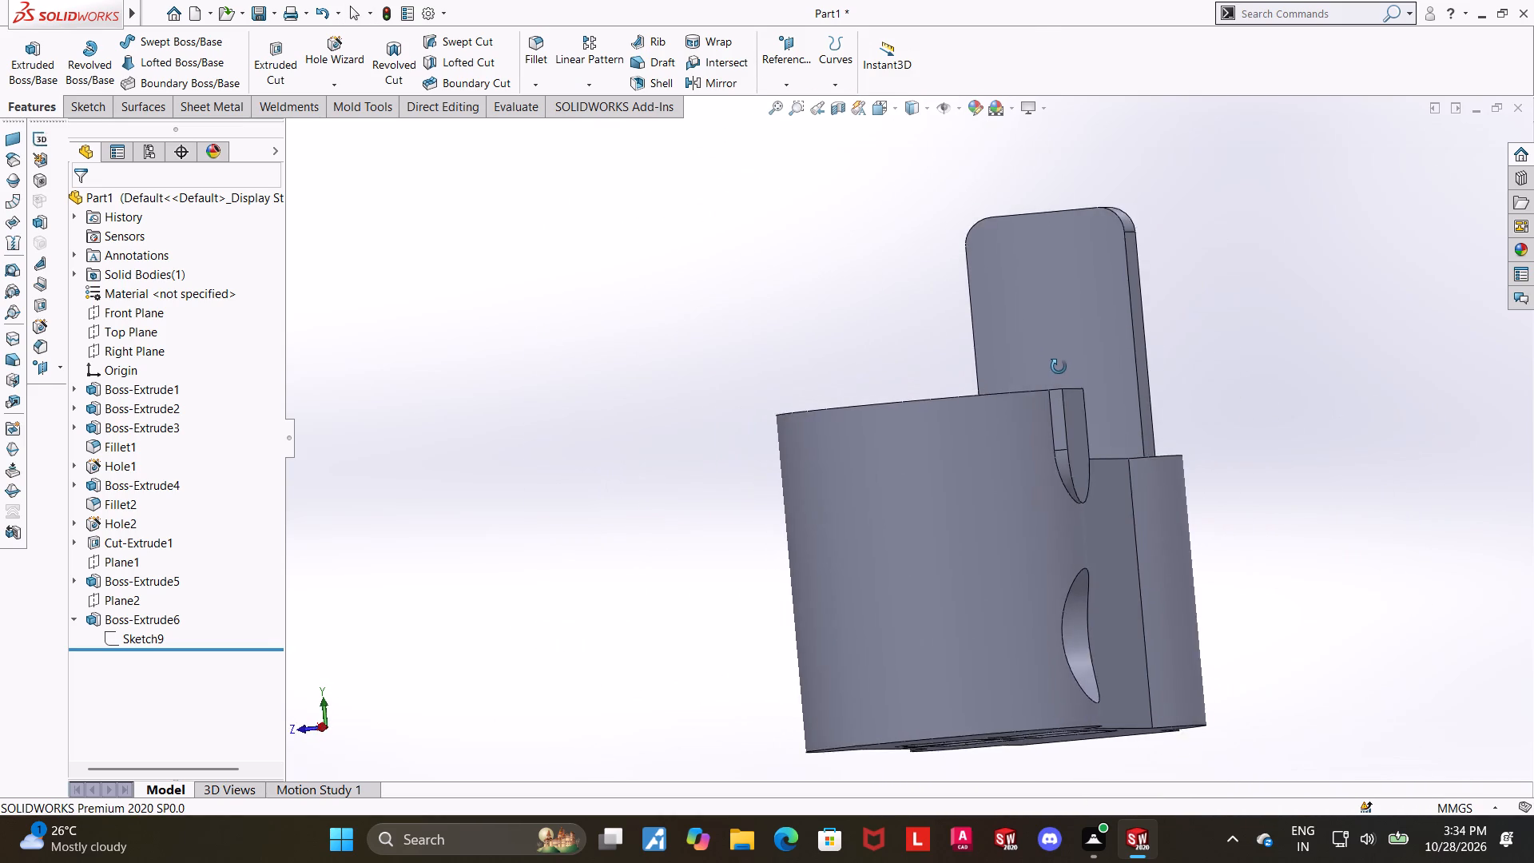
middle_drag(1059, 367, 1014, 387)
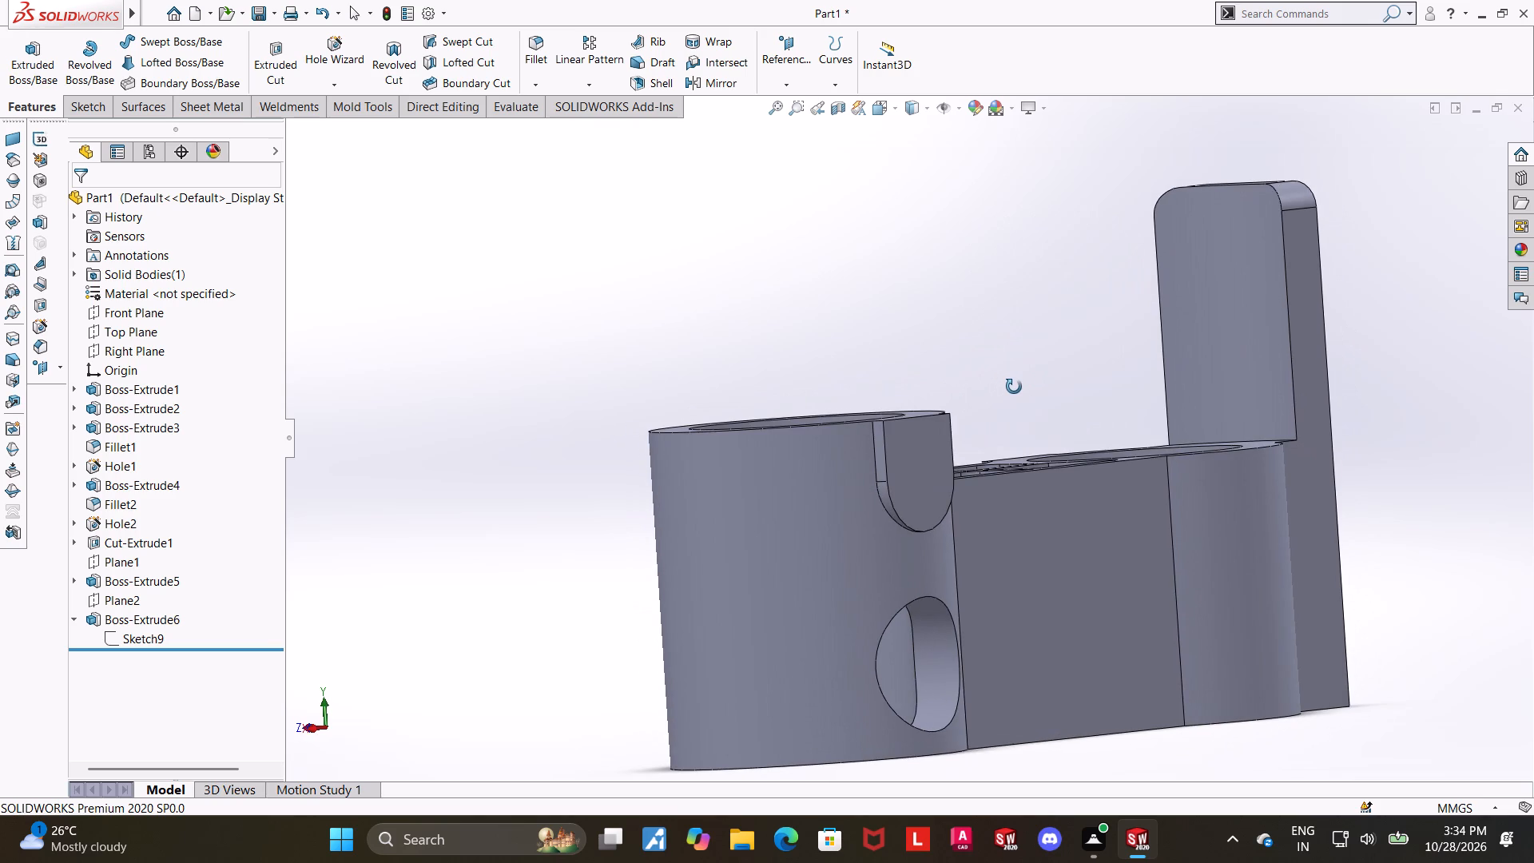
middle_drag(1014, 387, 1015, 388)
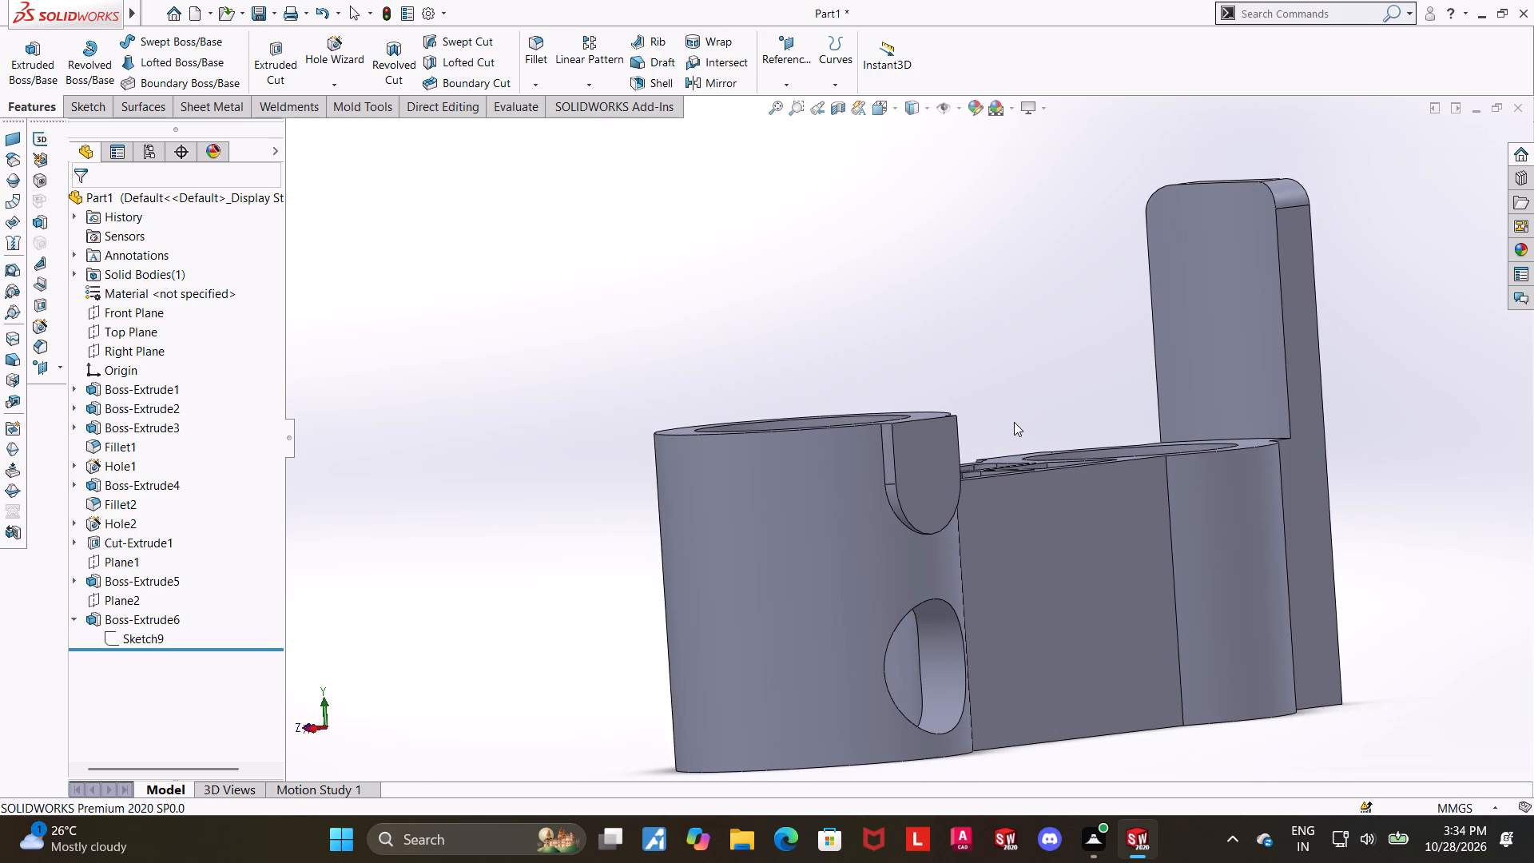
middle_drag(920, 416, 1113, 388)
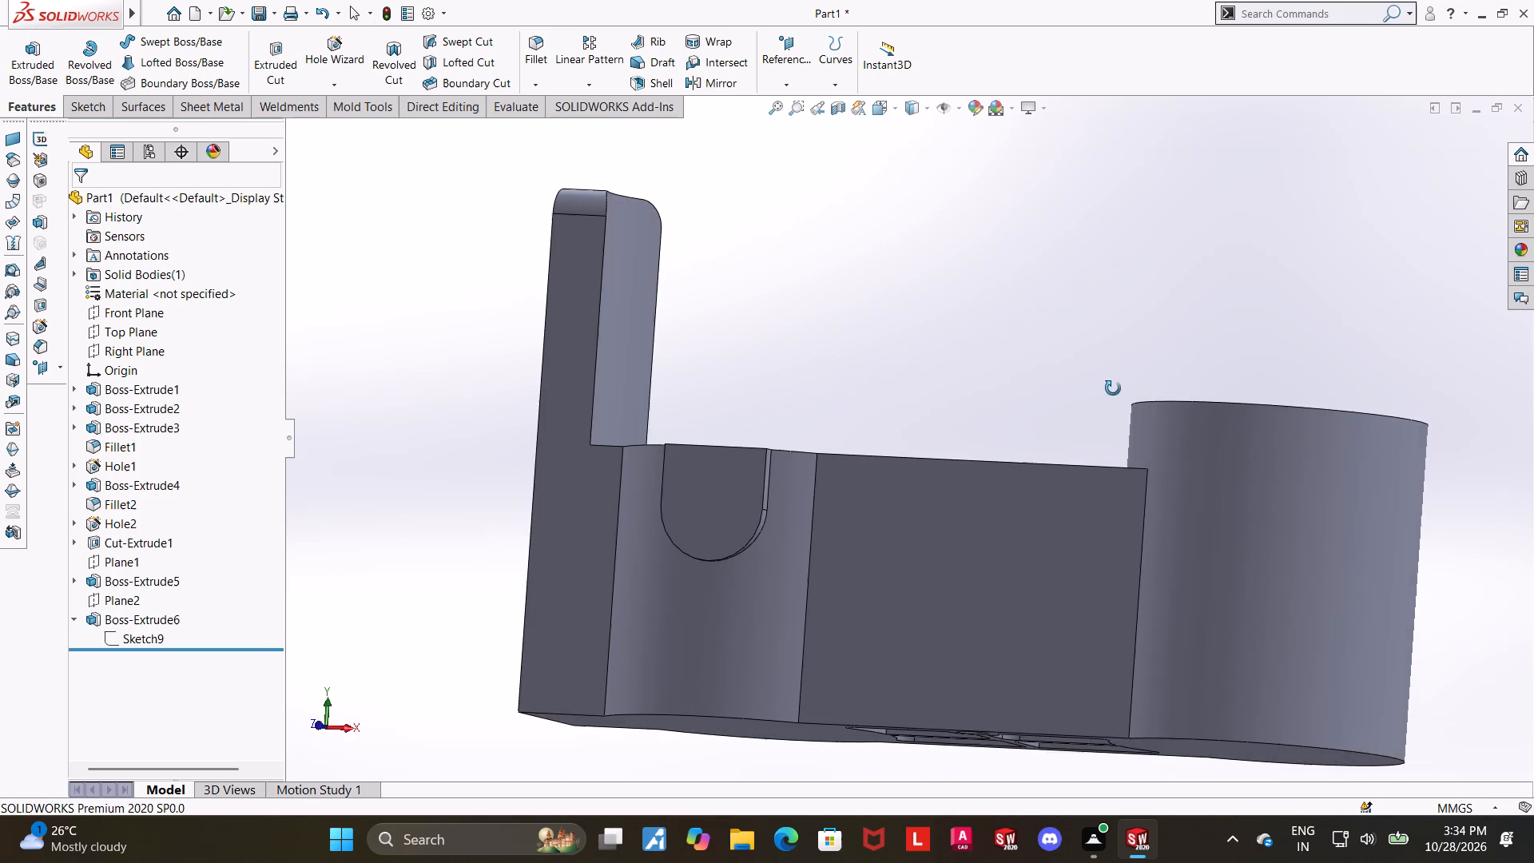
middle_drag(1113, 388, 754, 381)
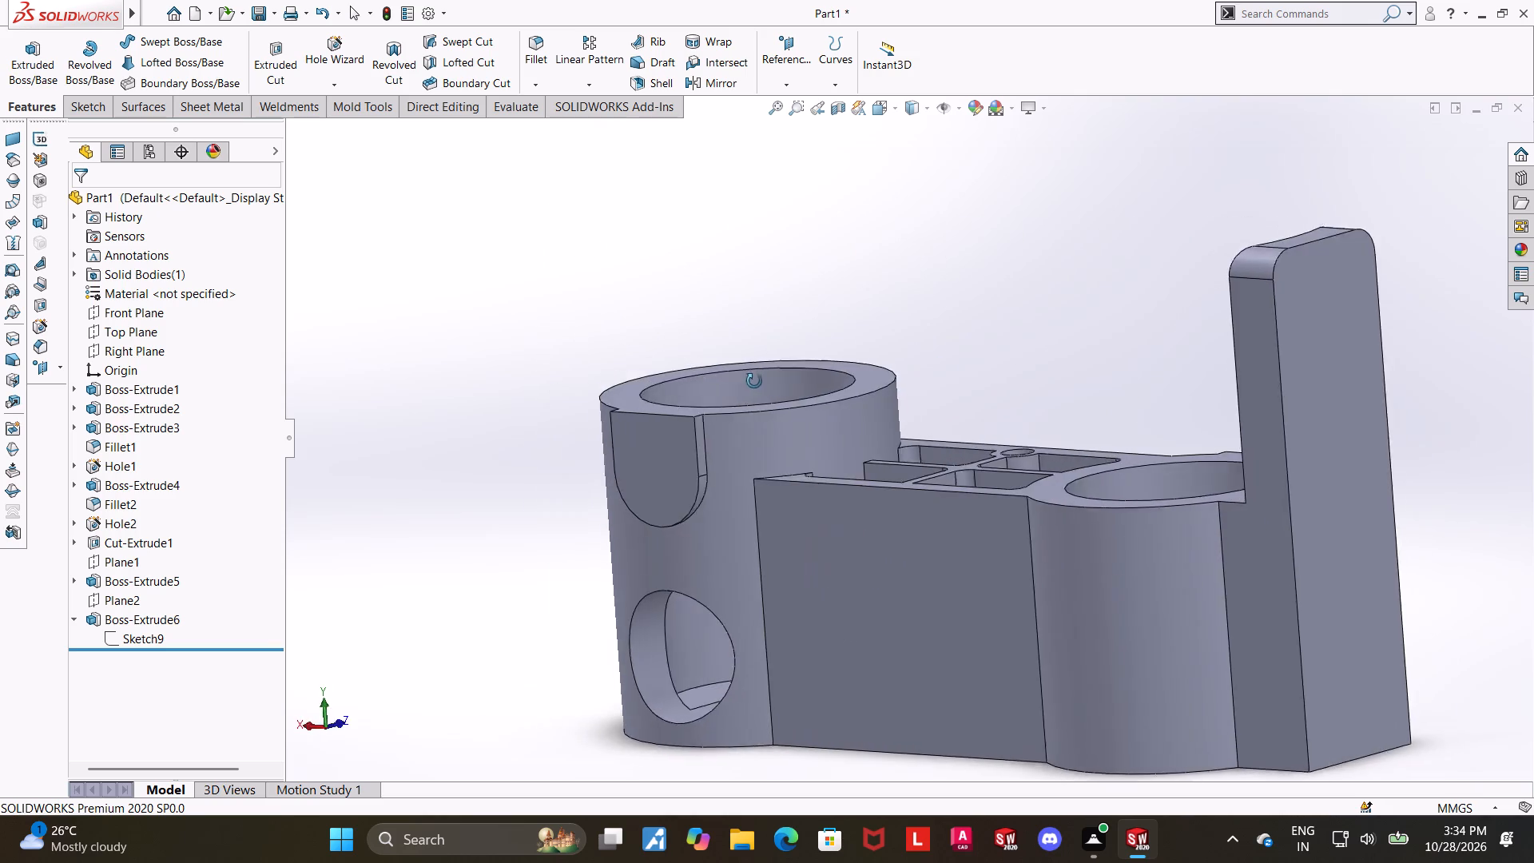
middle_drag(754, 381, 872, 342)
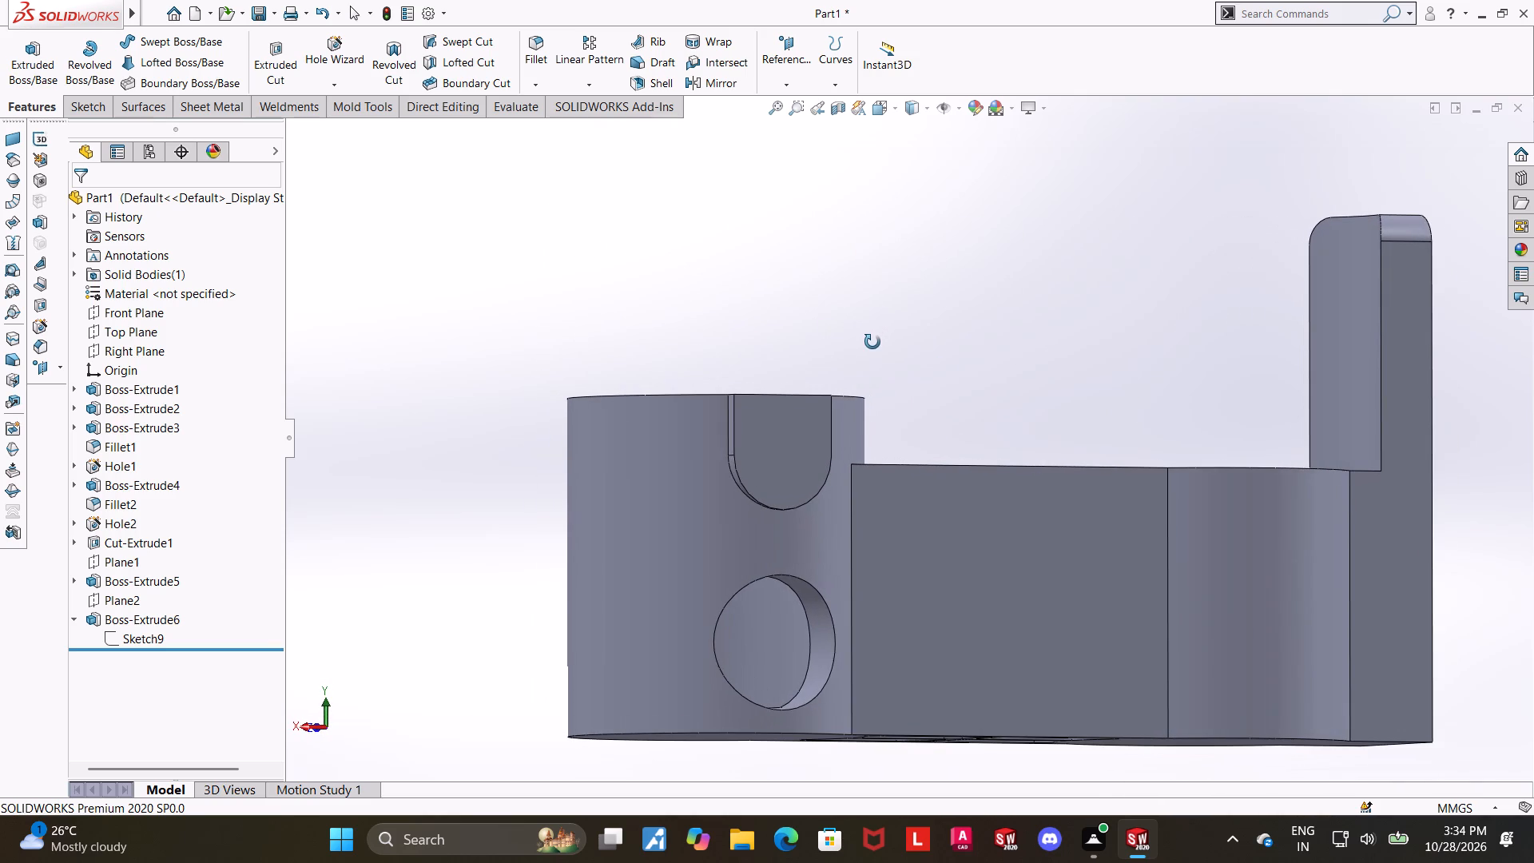
middle_drag(872, 342, 888, 356)
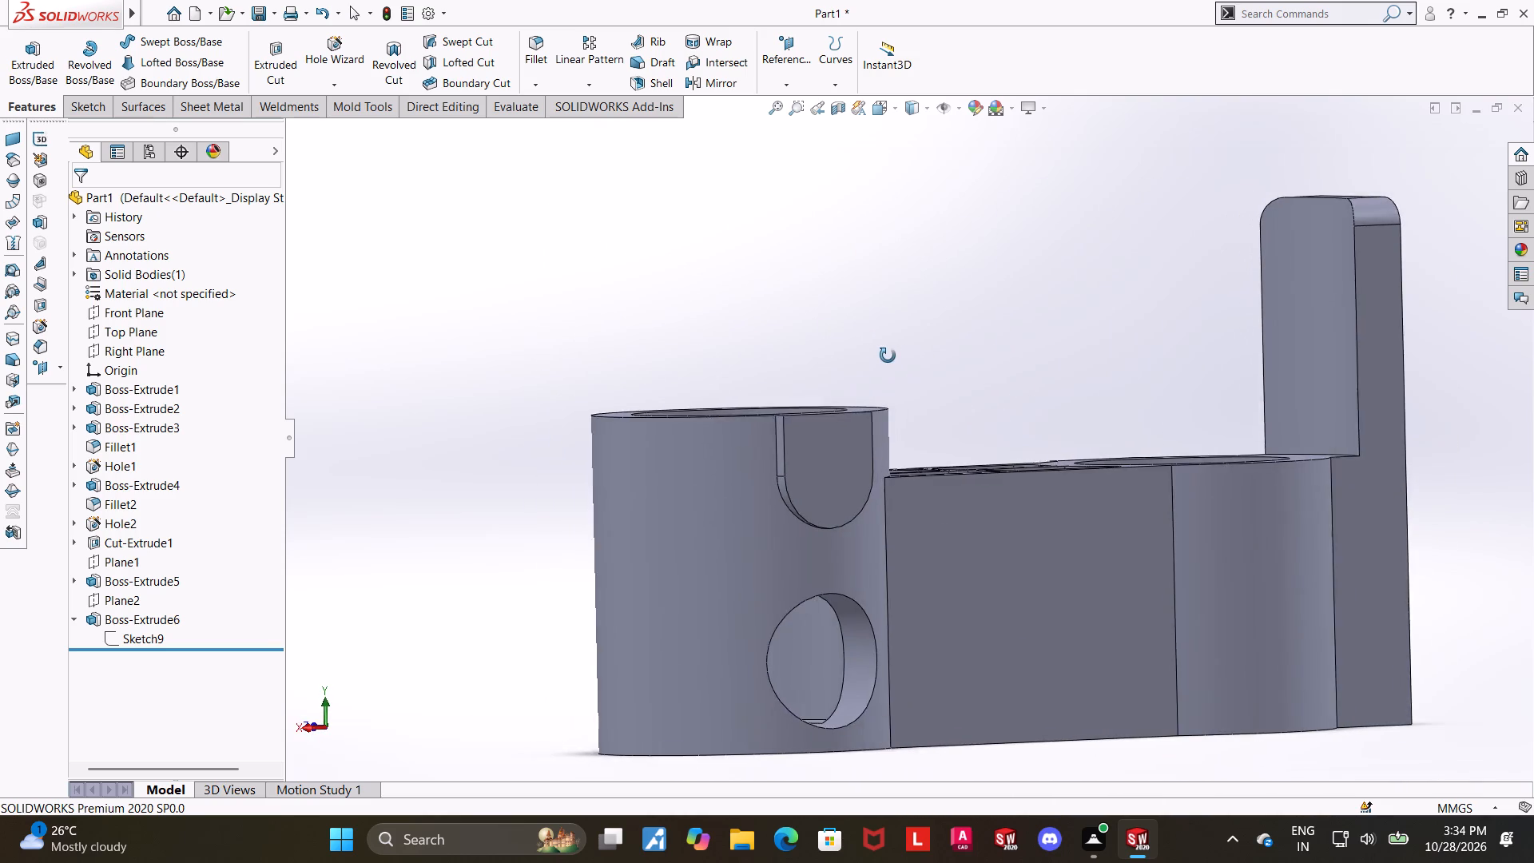
middle_drag(888, 356, 877, 369)
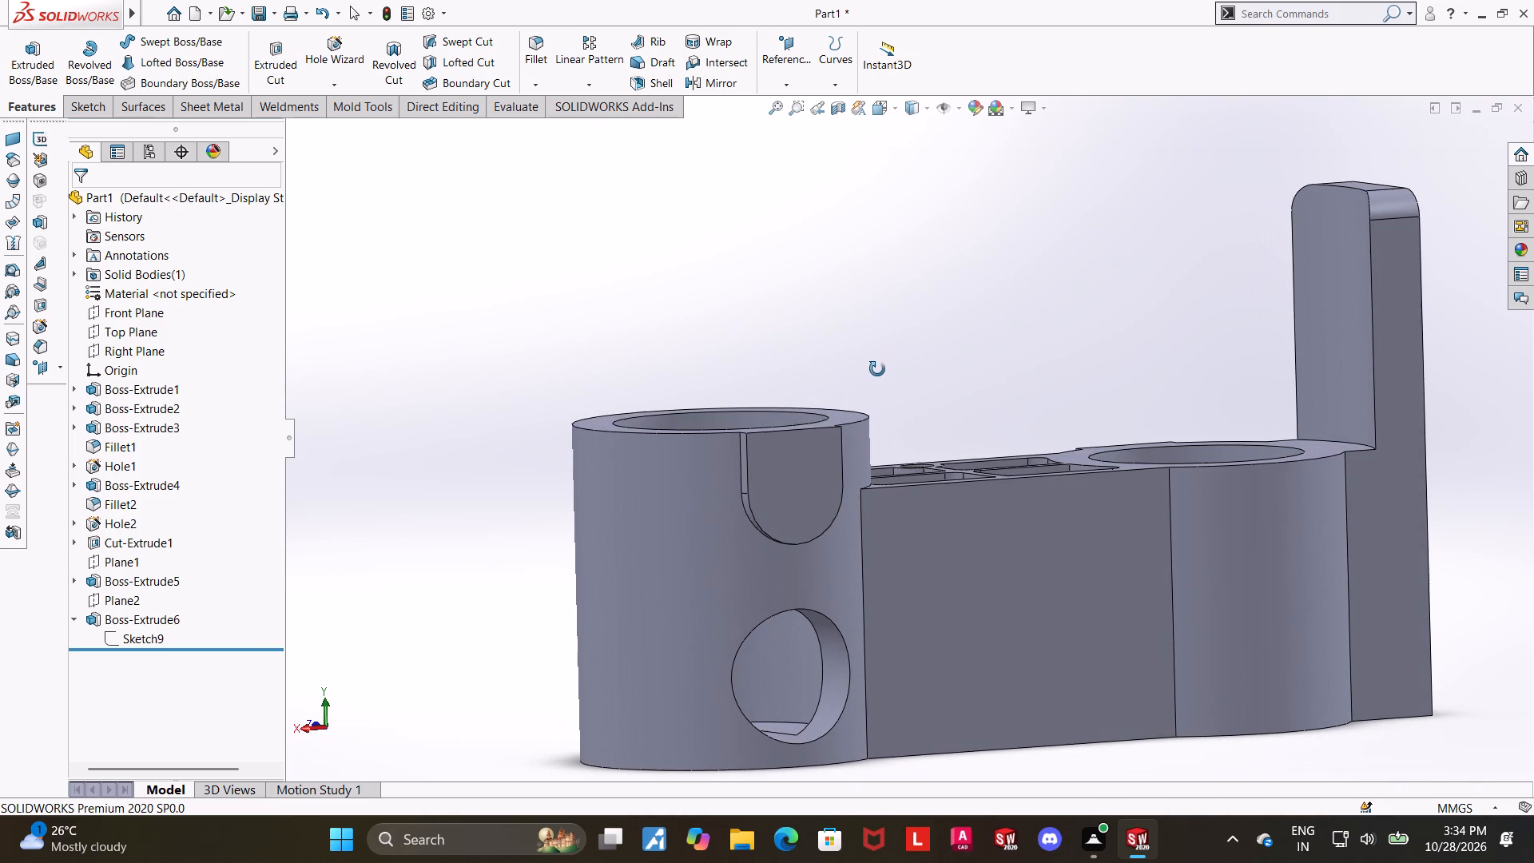
middle_drag(877, 369, 878, 369)
scroll(886, 378, up, 3)
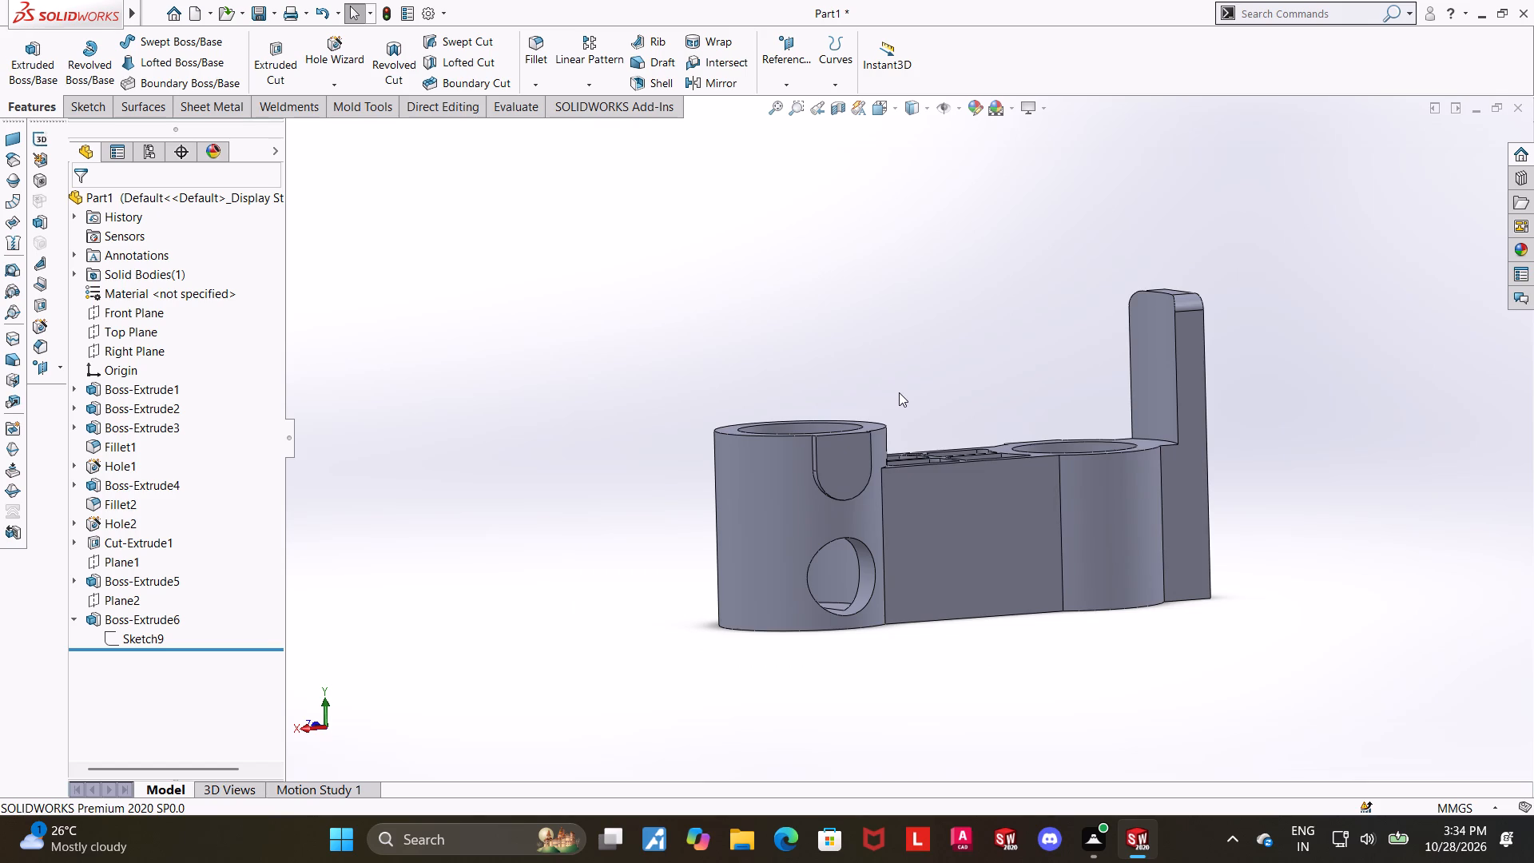
Examine the pads, counterbored bosses and ribbed web from above and from the side with the side hole.
scroll(1027, 412, up, 1)
middle_drag(1036, 418, 1054, 535)
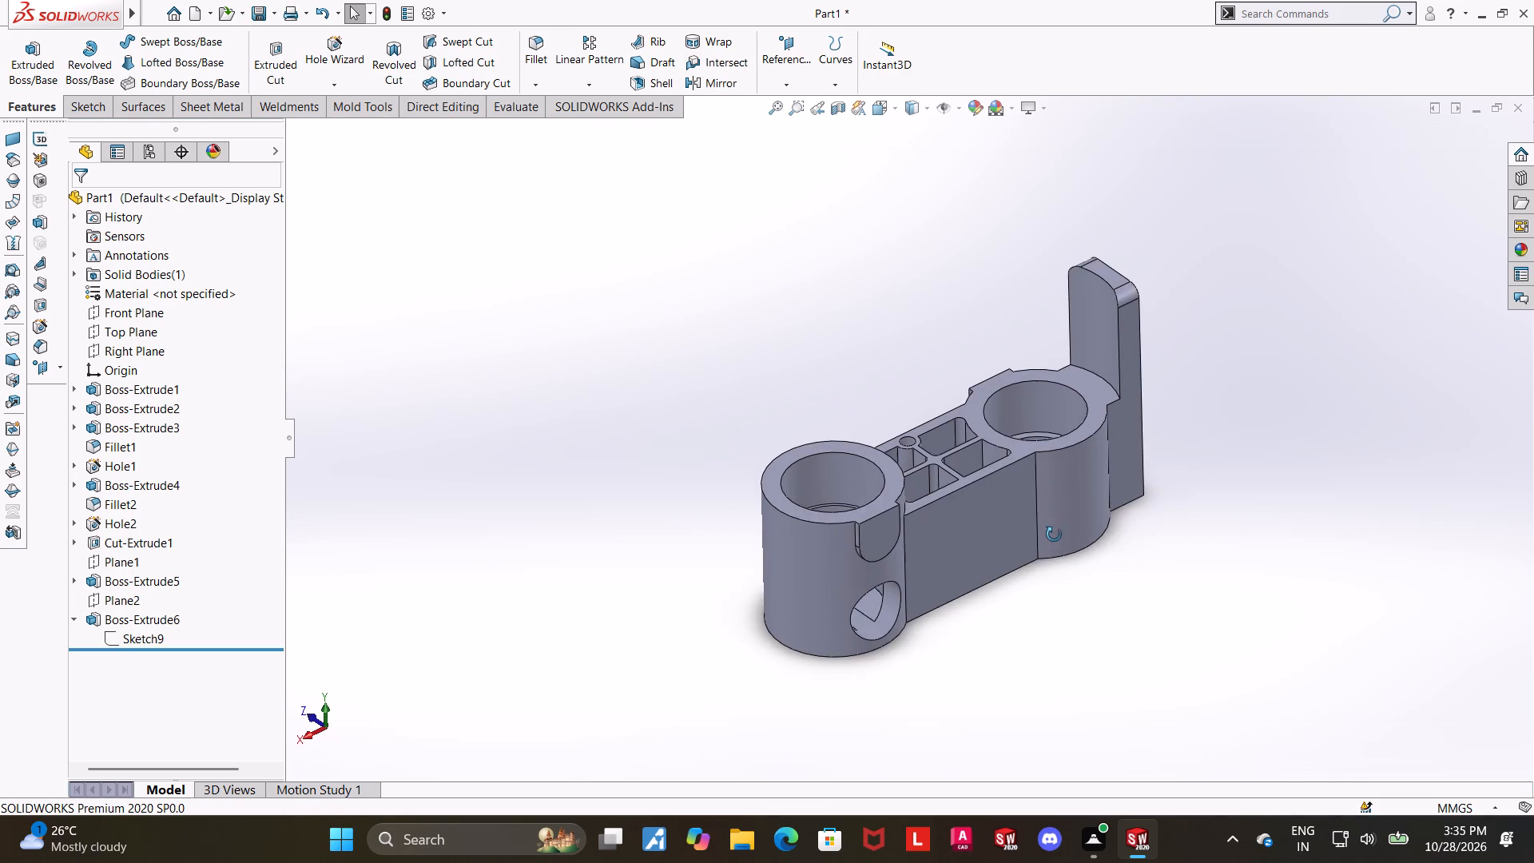
middle_drag(1054, 535, 1051, 534)
scroll(957, 384, down, 3)
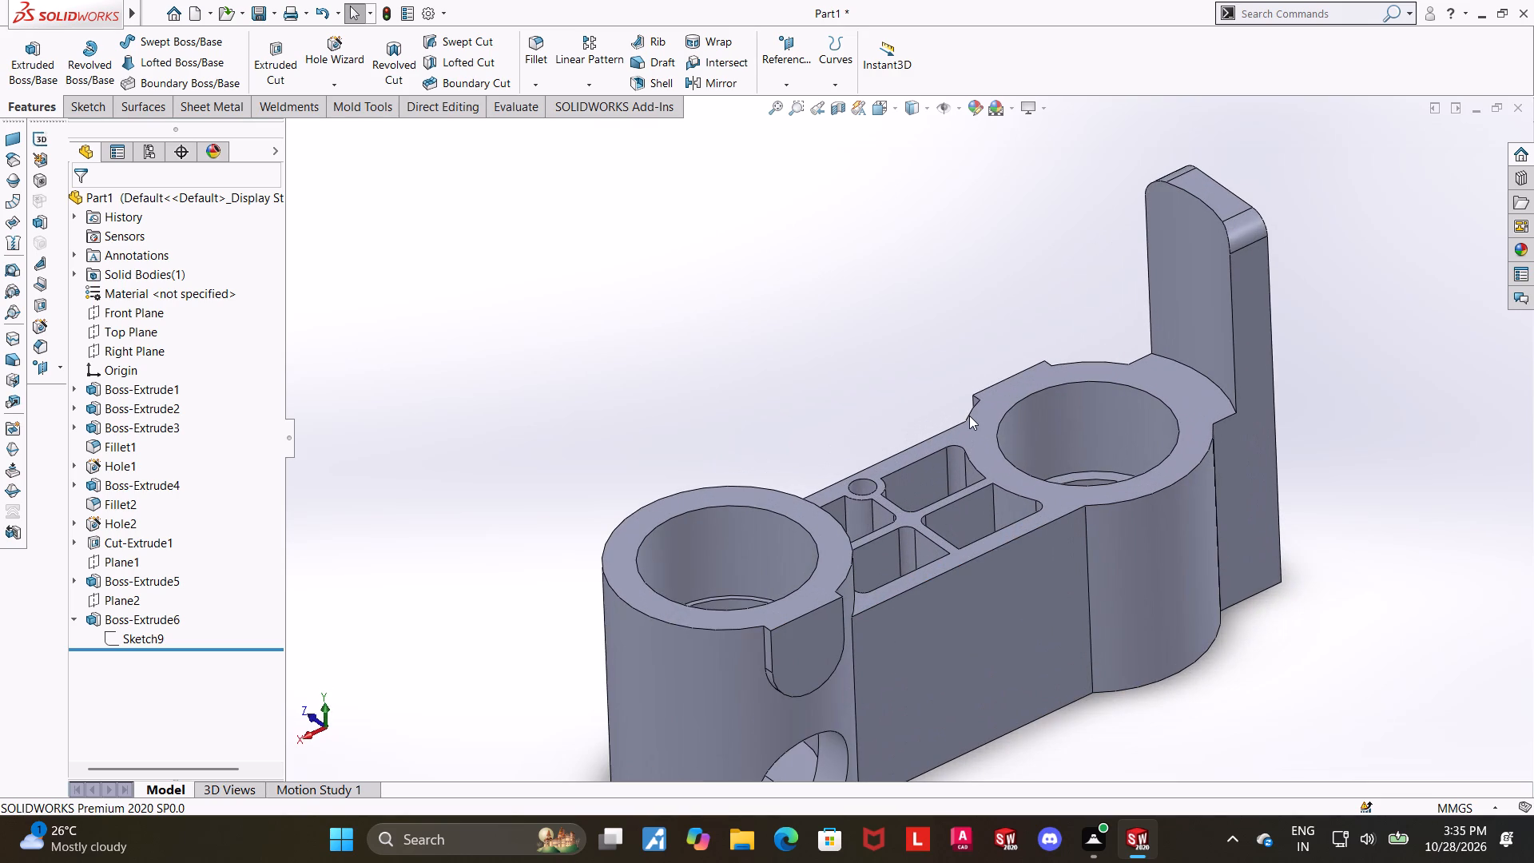
middle_drag(861, 603, 863, 591)
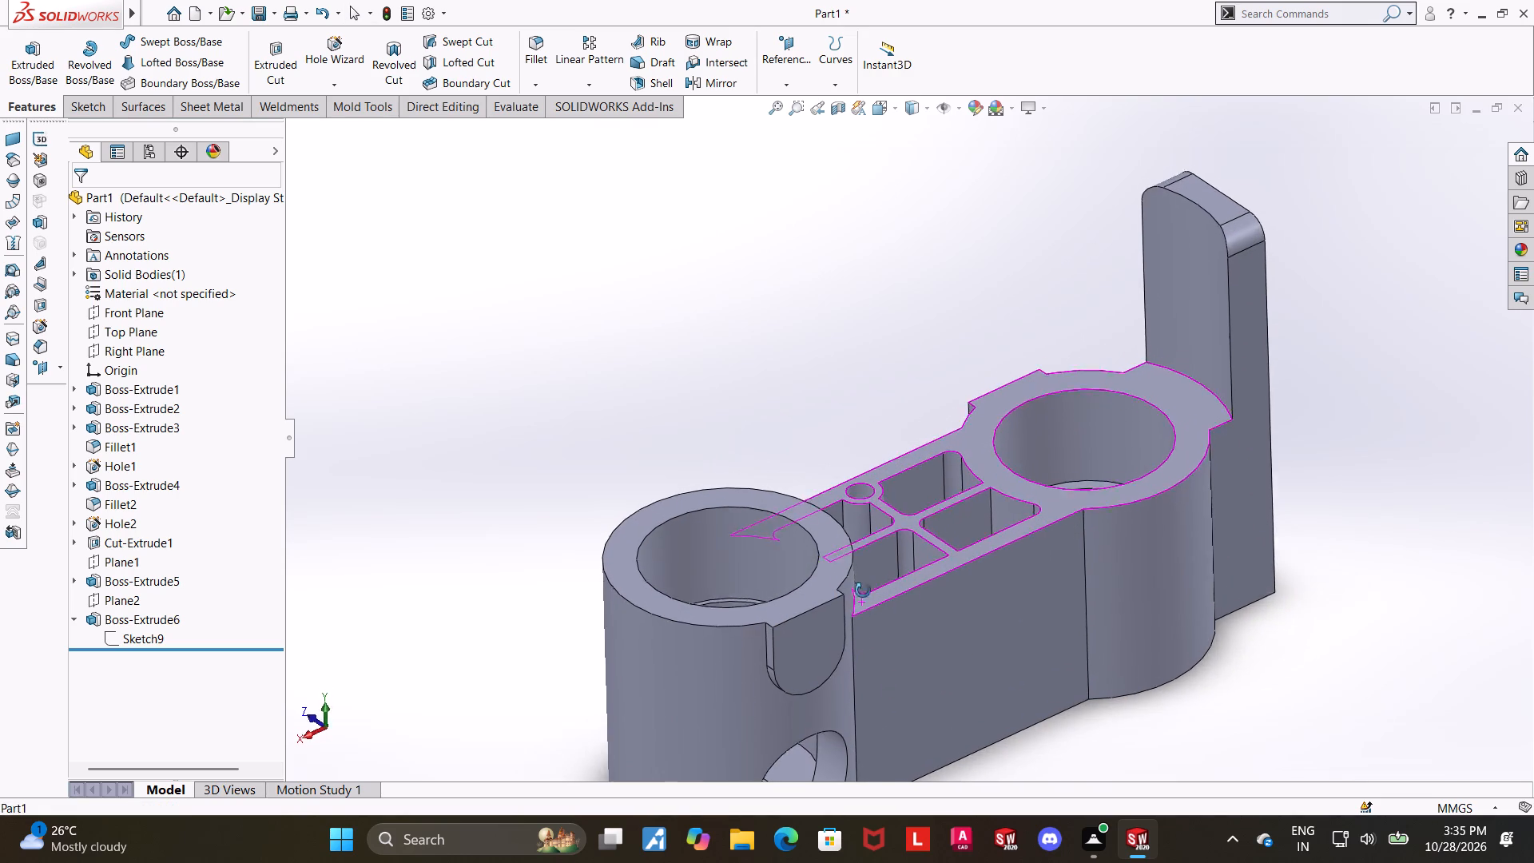
middle_drag(863, 591, 861, 552)
scroll(753, 491, up, 2)
scroll(852, 610, down, 2)
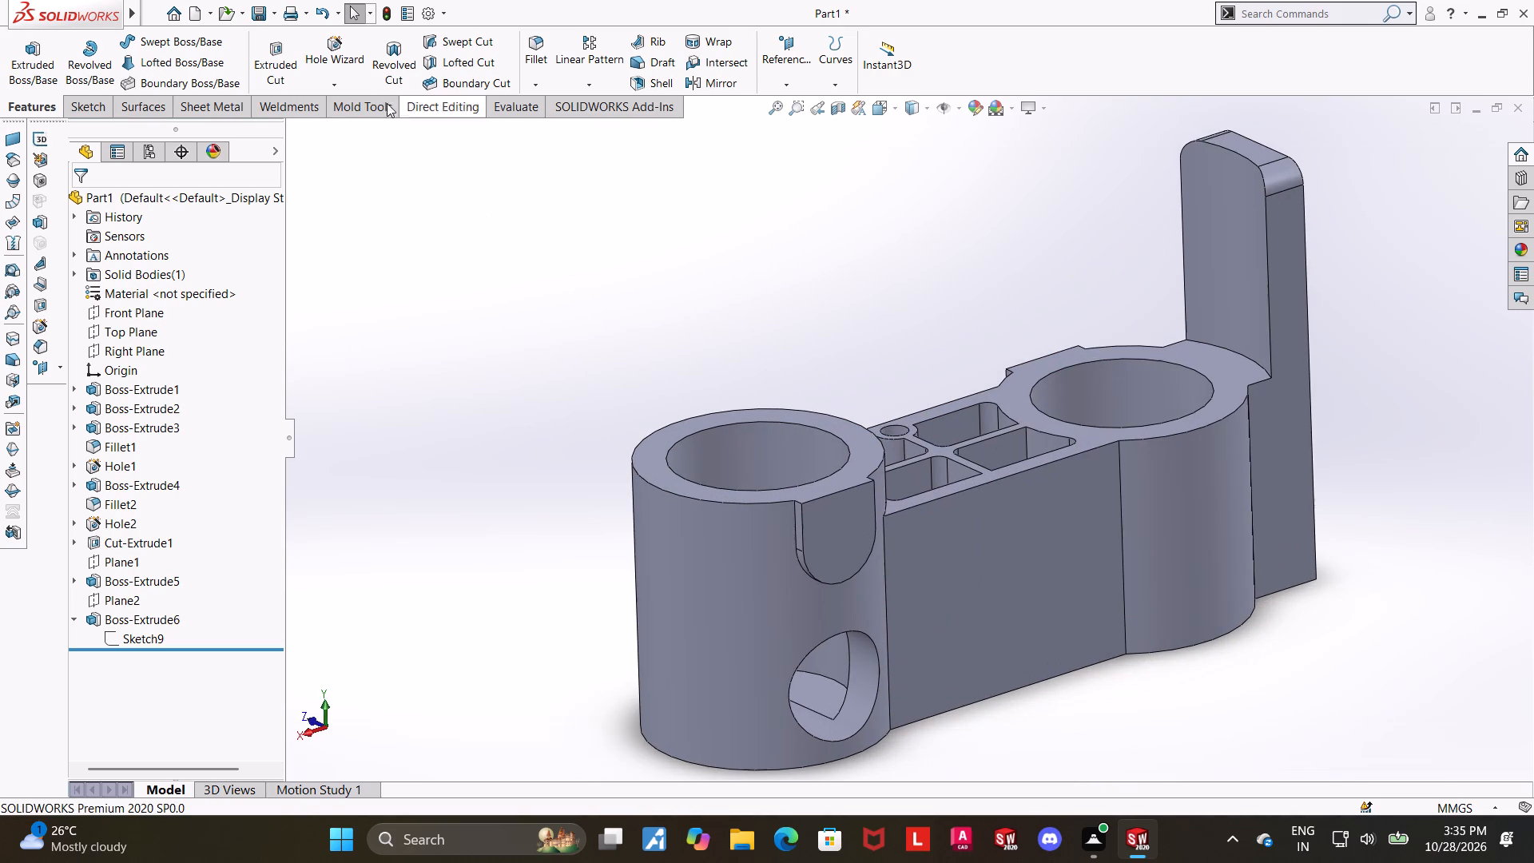
Set up a straight tapped hole in the Hole Wizard: ANSI Metric, Bottoming Tapped Hole, size M8x1.25, Up To Next.
click(329, 61)
click(95, 416)
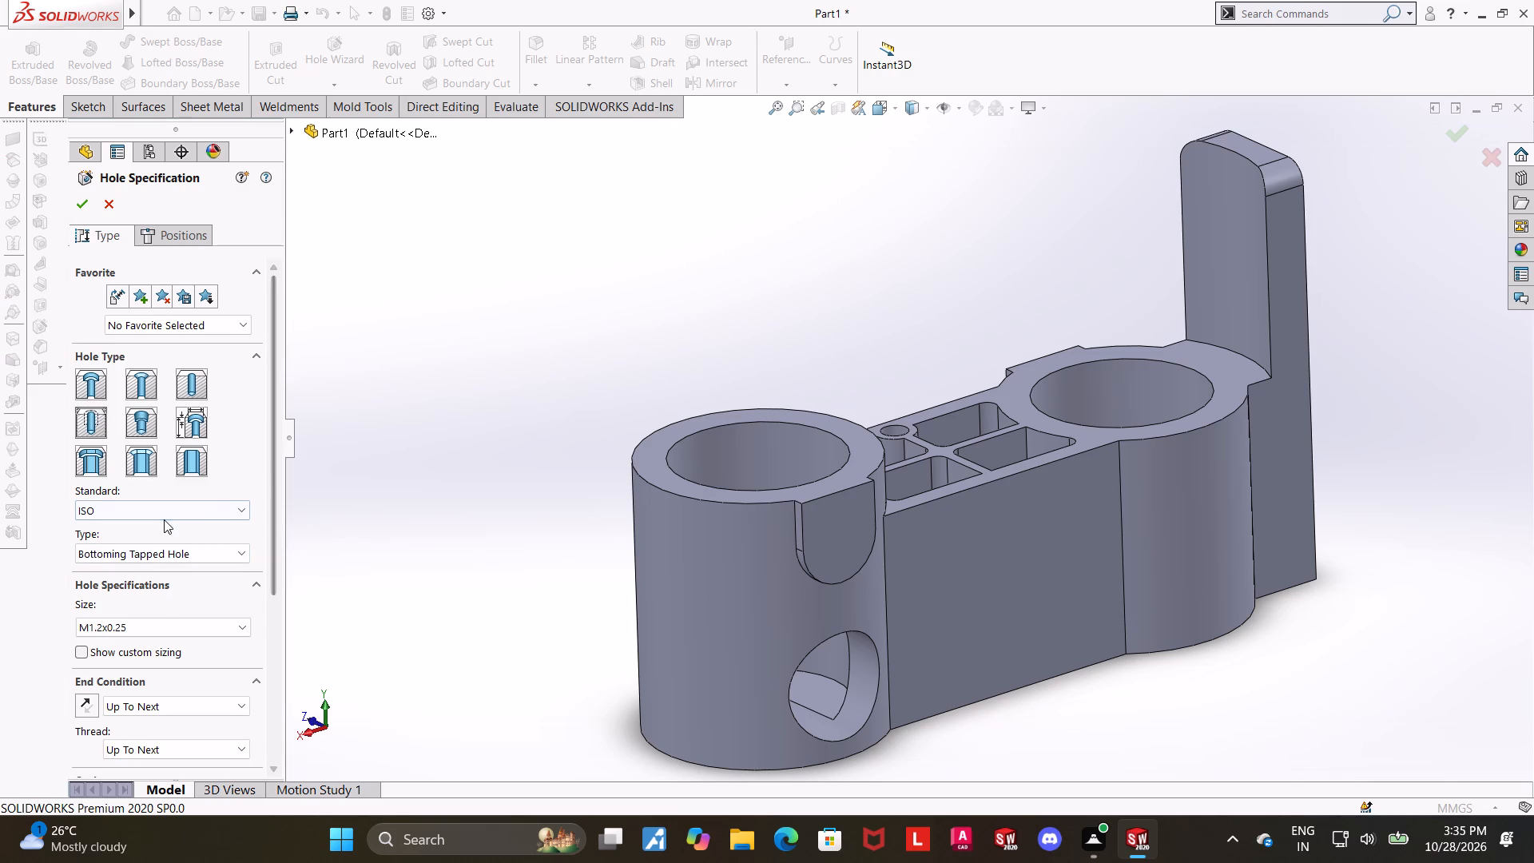
click(151, 628)
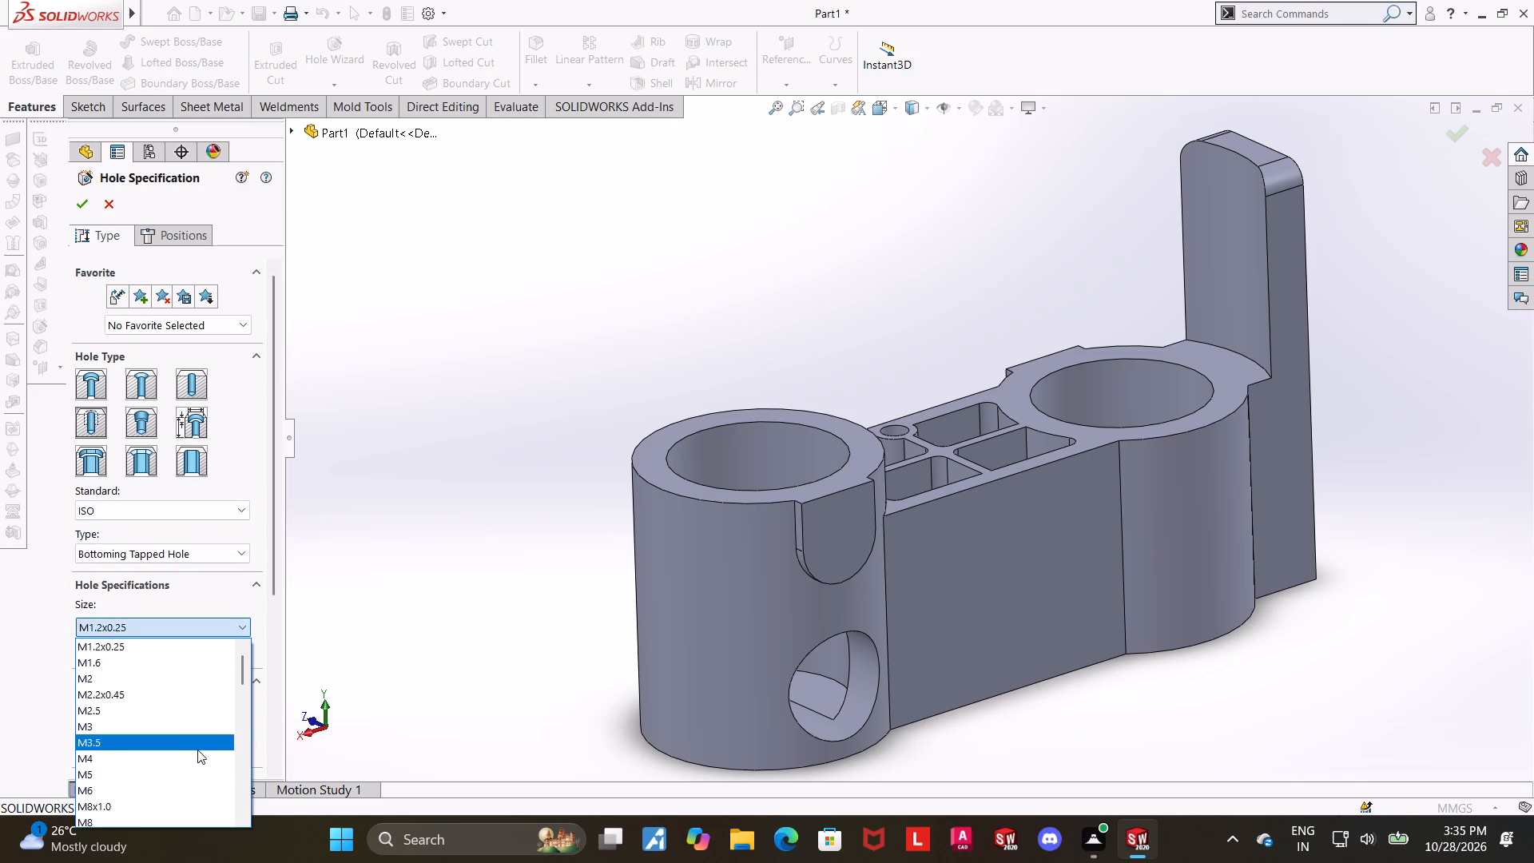
scroll(196, 754, down, 2)
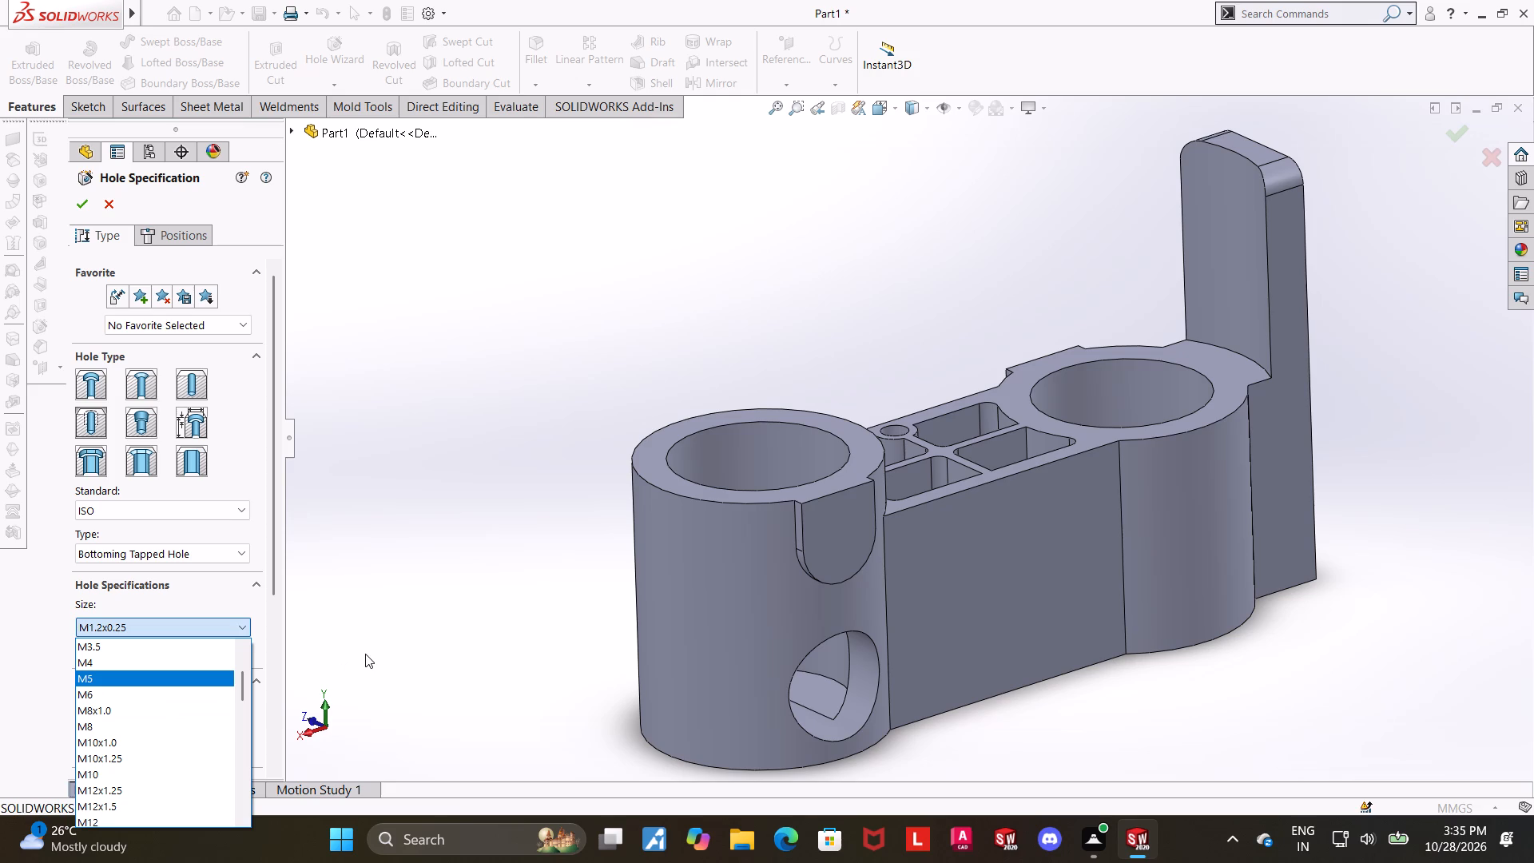
click(338, 663)
click(144, 516)
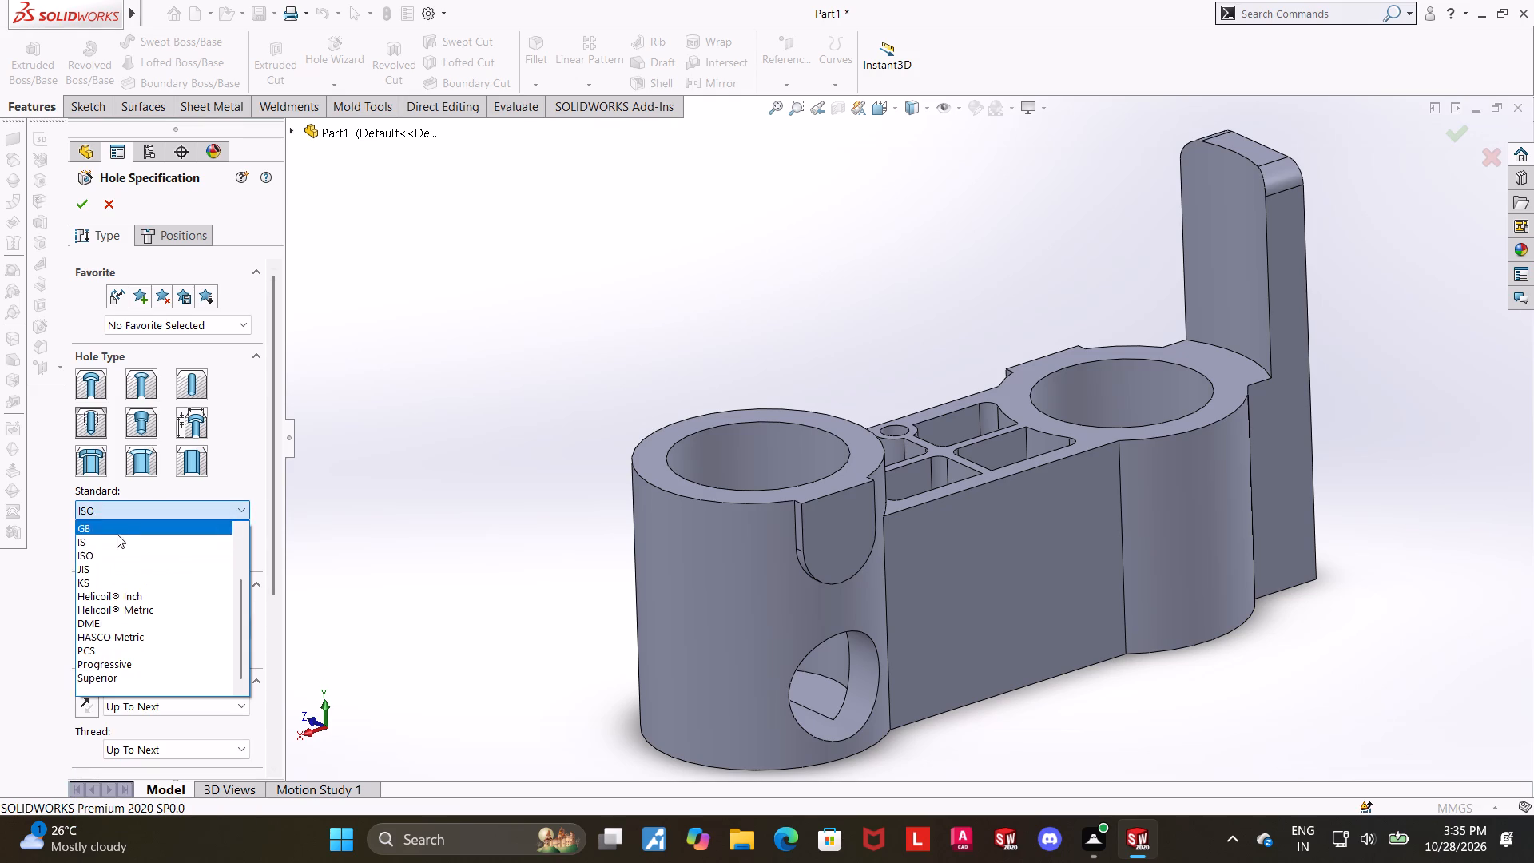
scroll(120, 597, up, 10)
click(124, 547)
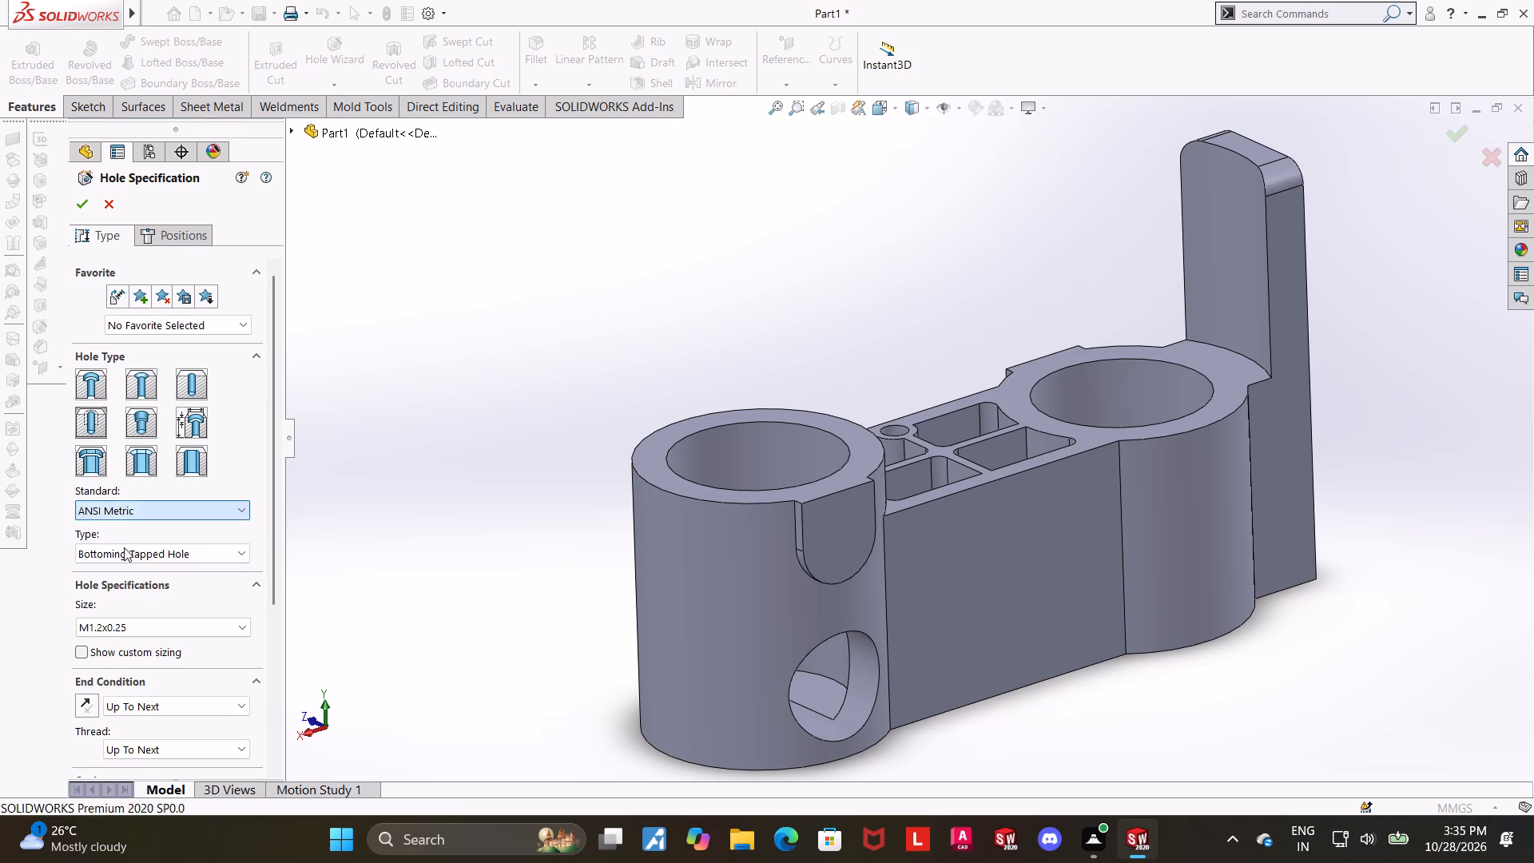
click(141, 623)
scroll(140, 720, down, 5)
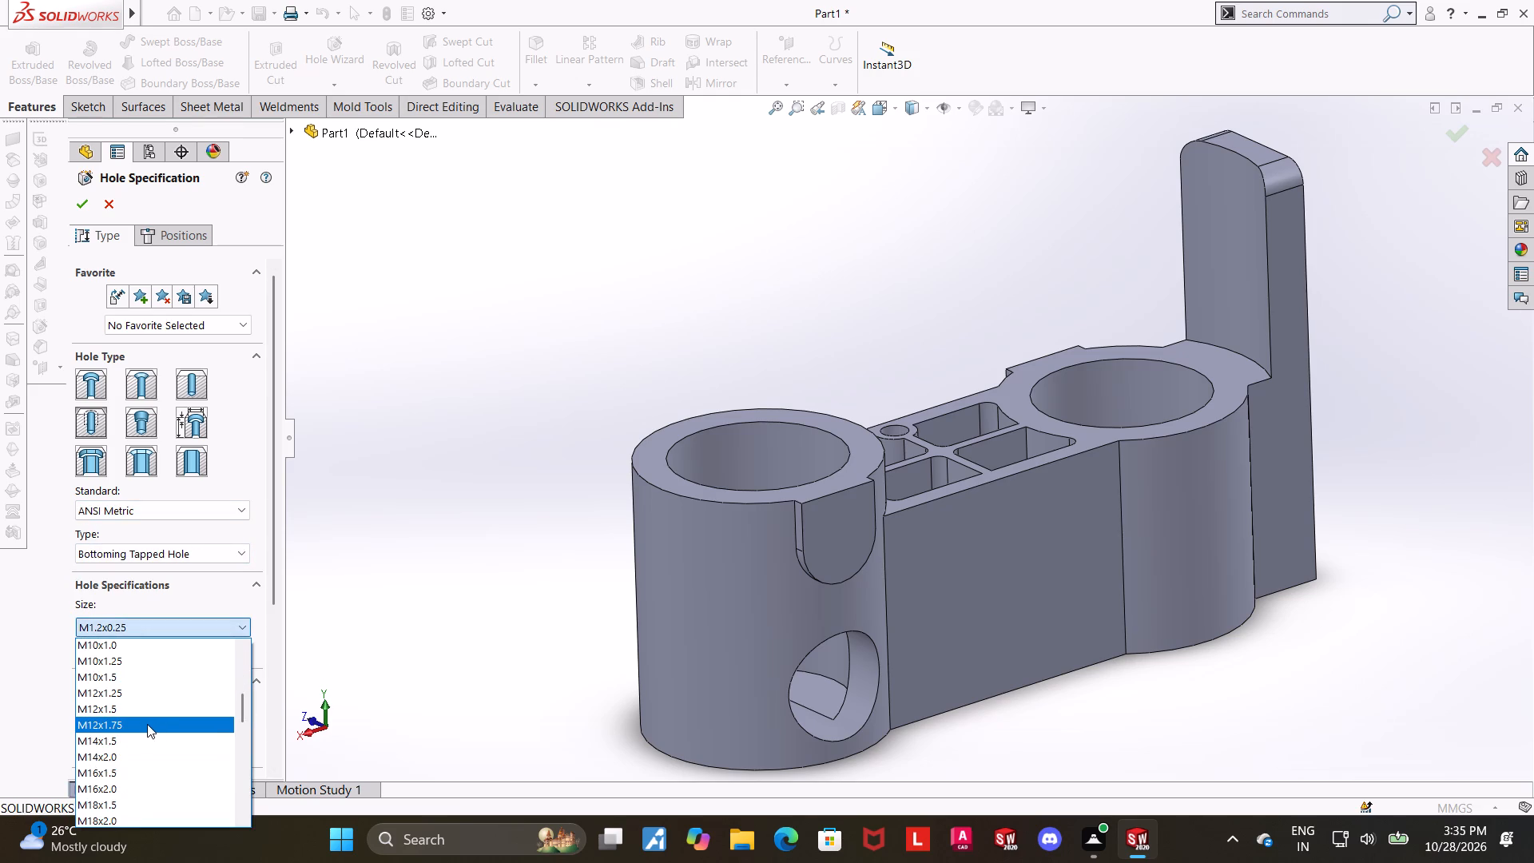
scroll(143, 726, up, 2)
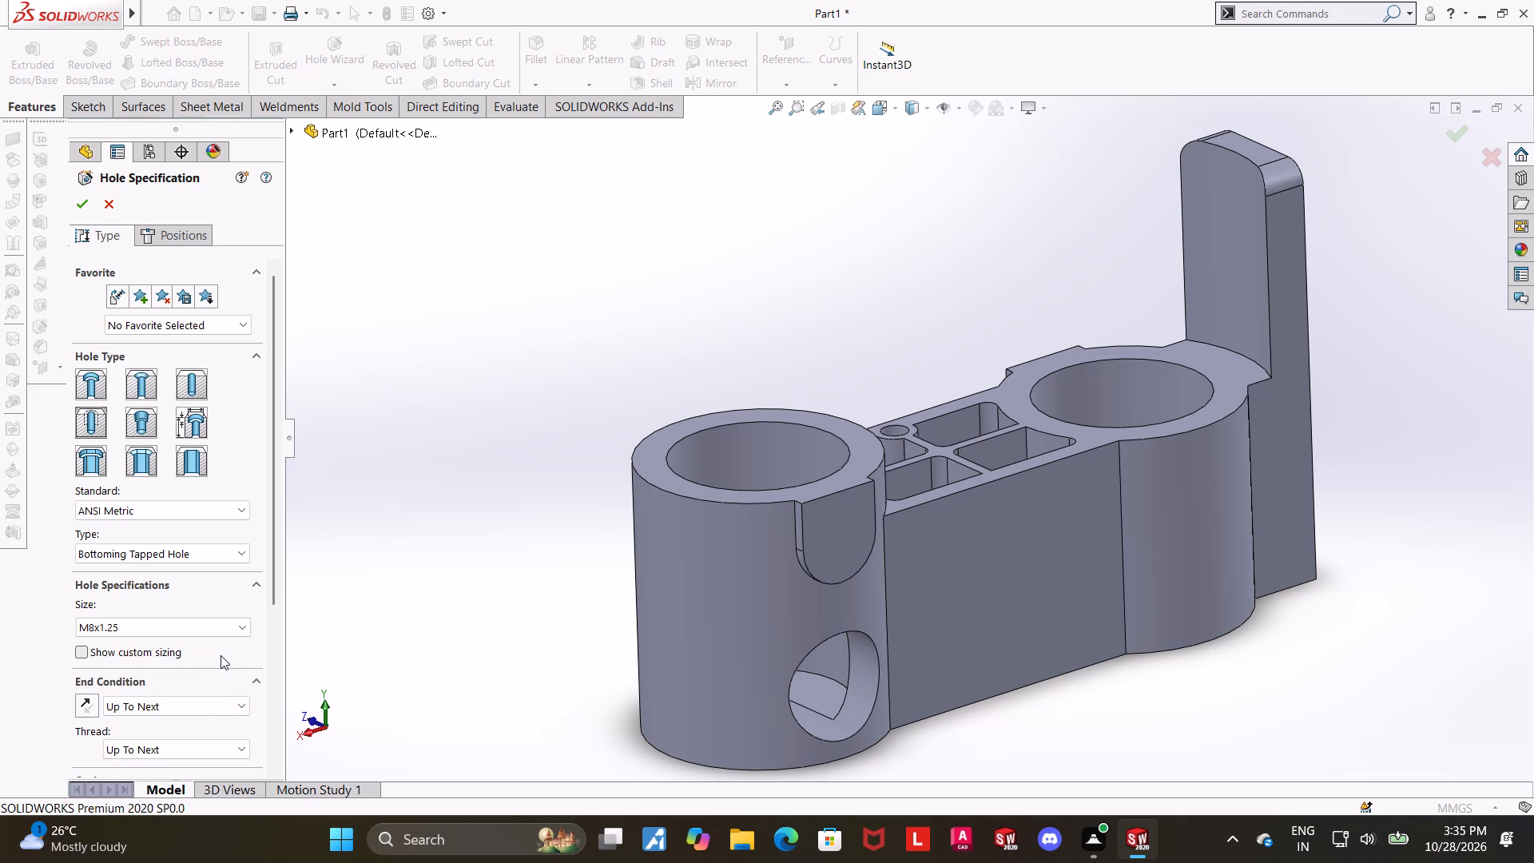
Place one hole position on the taller boss's pad face and one on the pad beside the upright tab, using a 3D sketch.
click(175, 226)
click(174, 407)
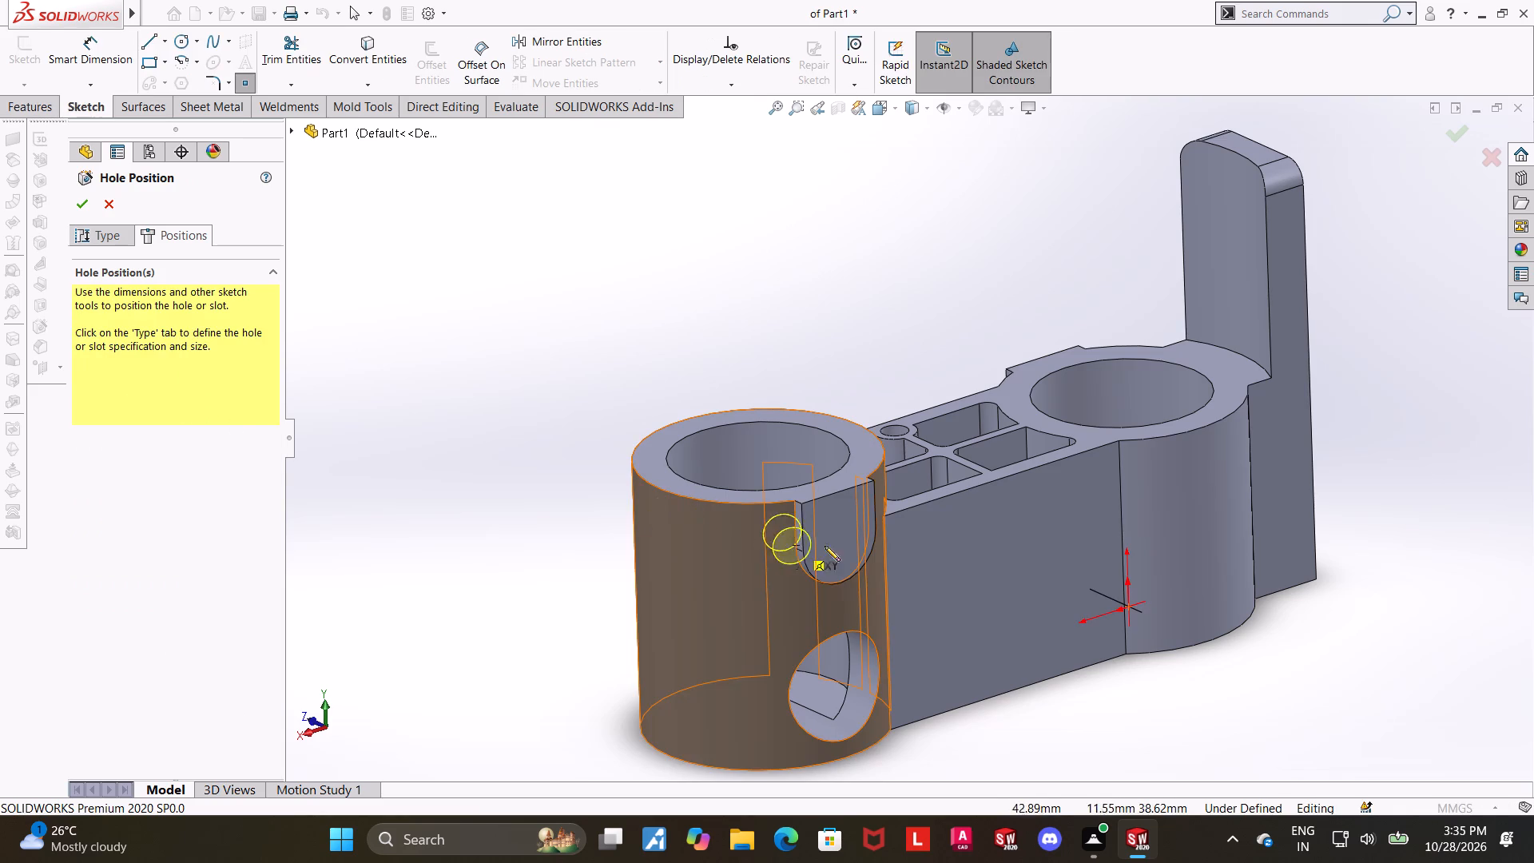
click(848, 547)
middle_drag(880, 512, 1098, 543)
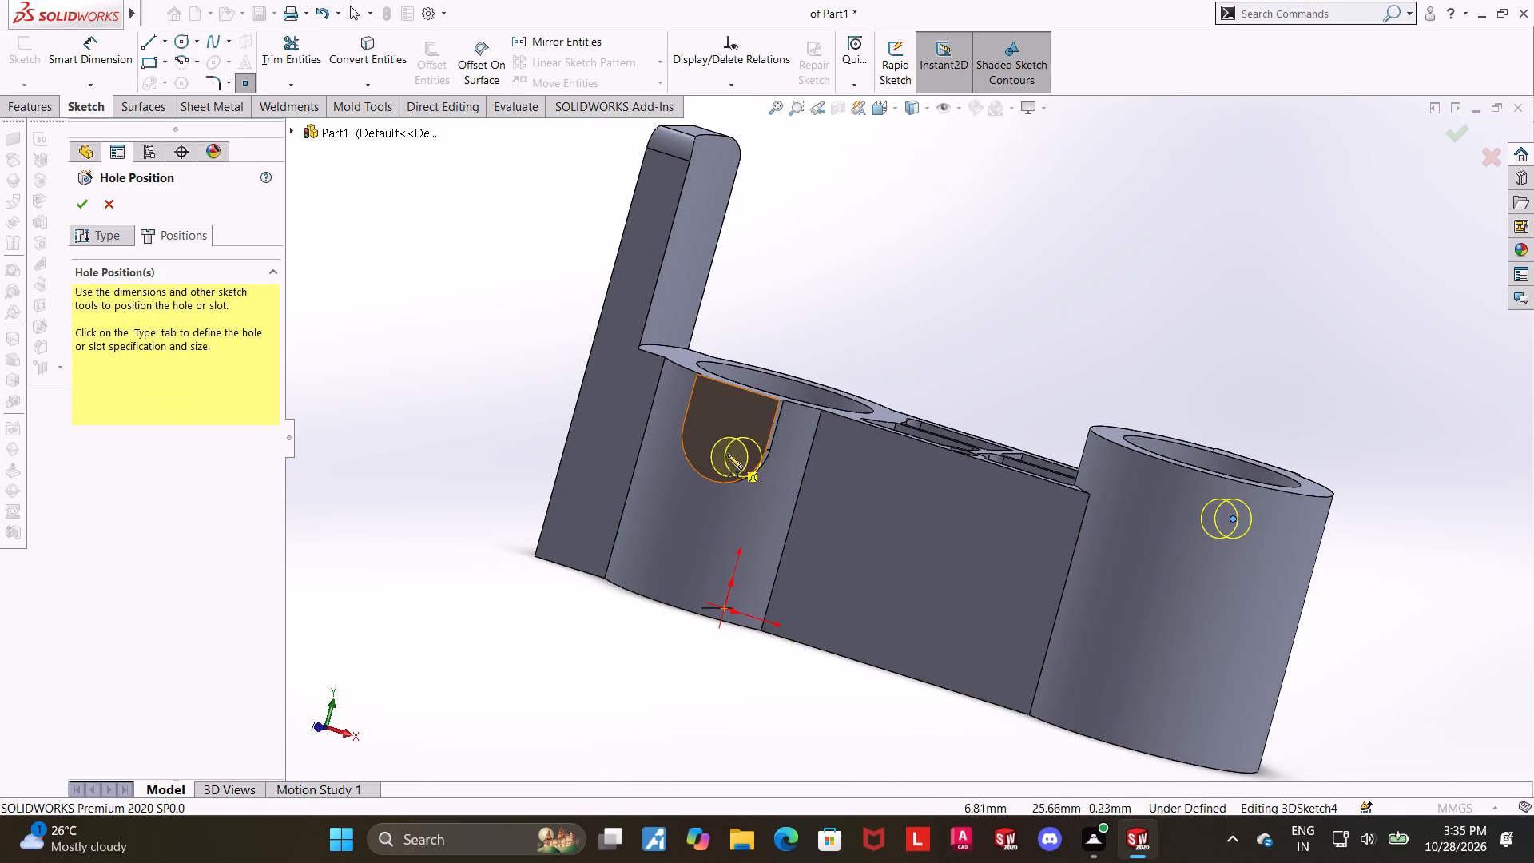
click(715, 443)
key(Escape)
key(Escape)
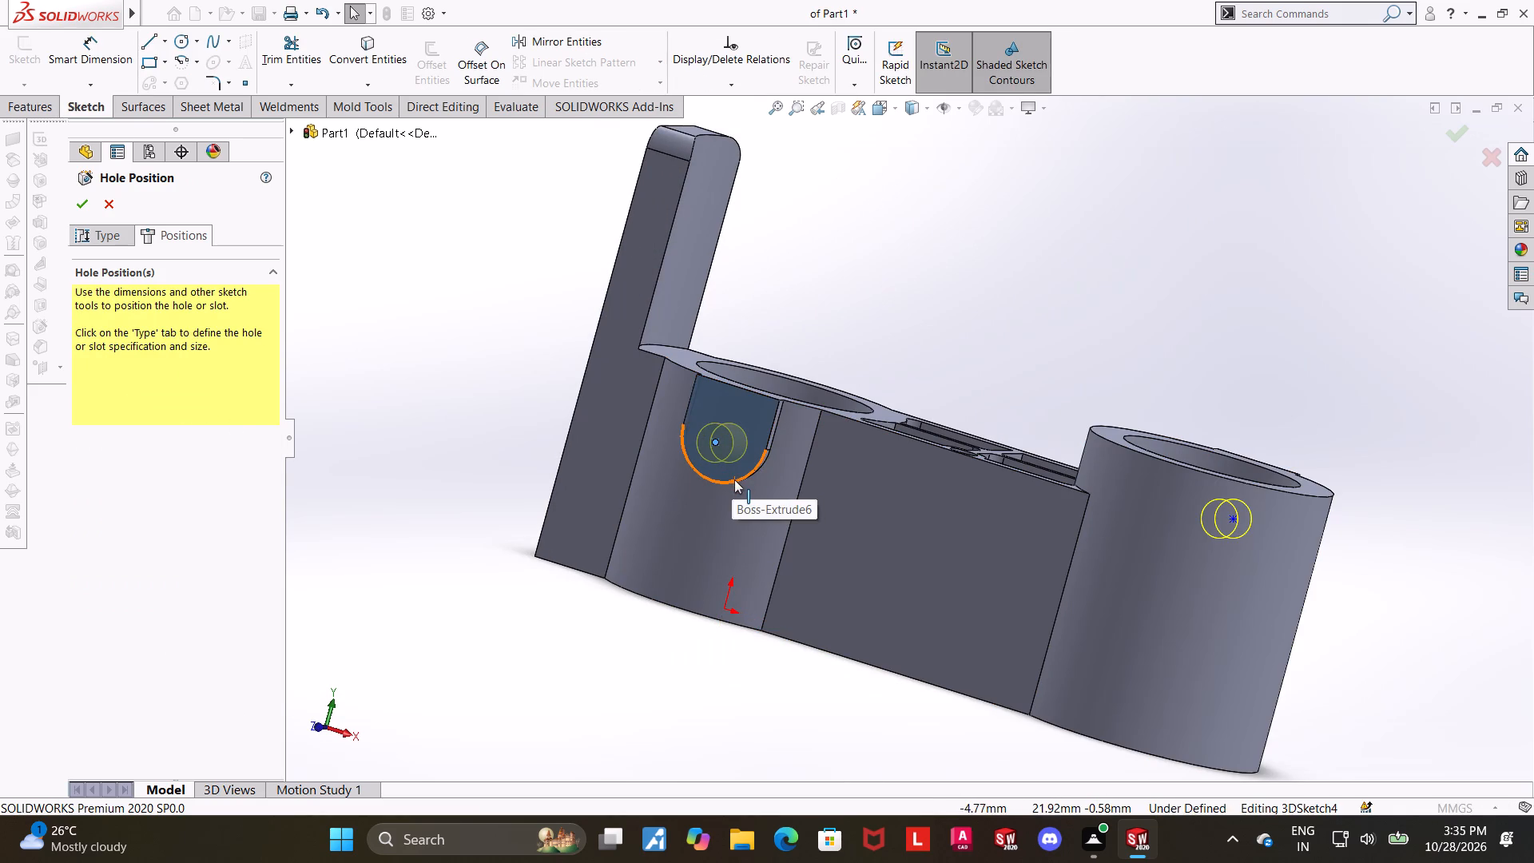
Make the hole point on the pad beside the upright tab concentric with that pad's rounded edge.
click(734, 479)
ctrl+click(717, 446)
click(88, 476)
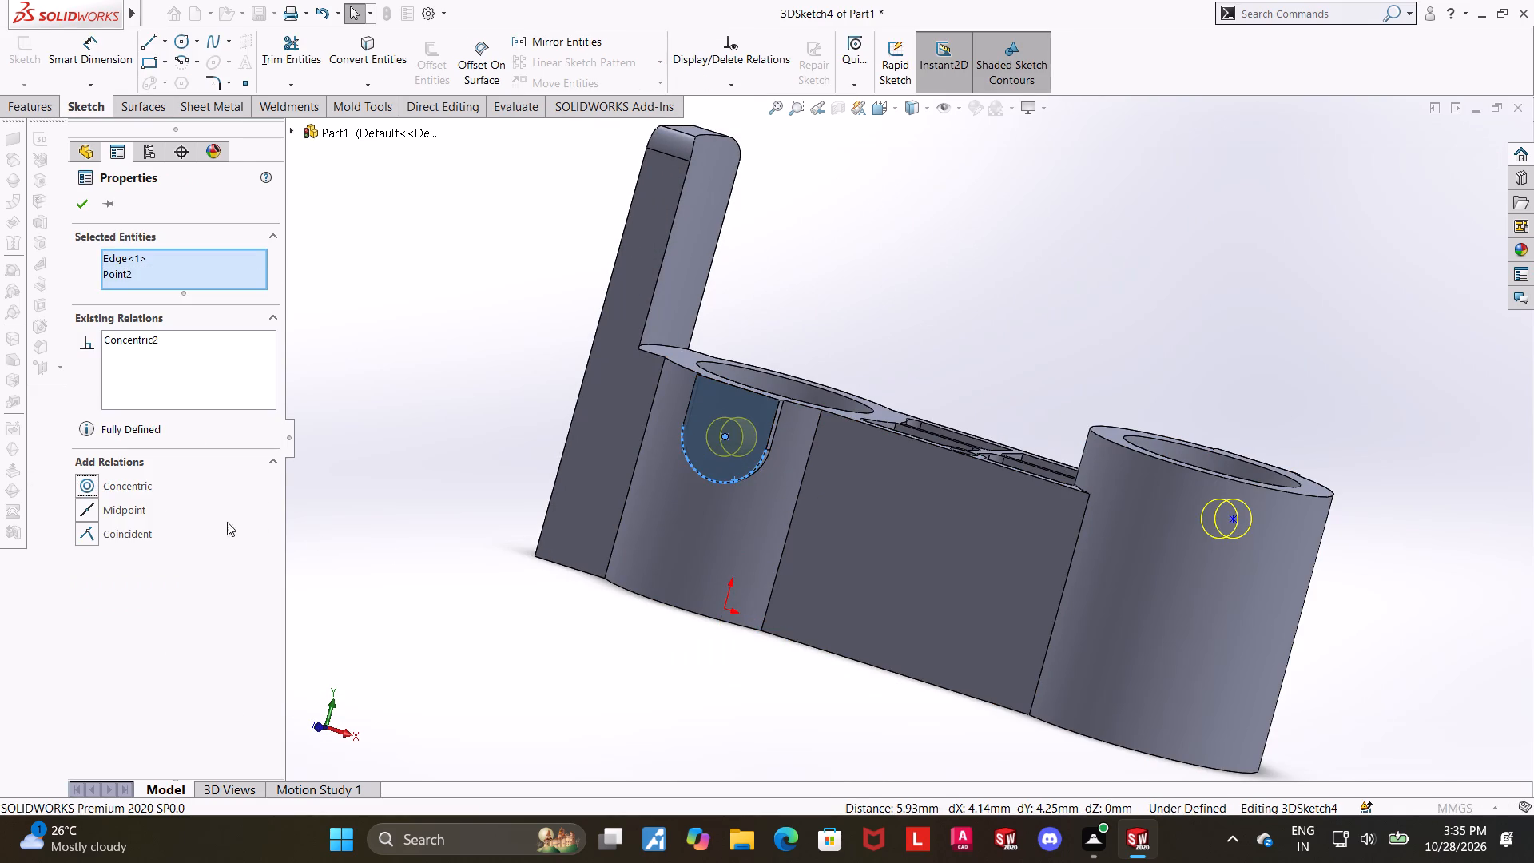
Make the hole point on the taller boss's pad concentric with the pad's rounded edge and complete the tapped holes.
middle_drag(712, 617, 491, 555)
click(462, 539)
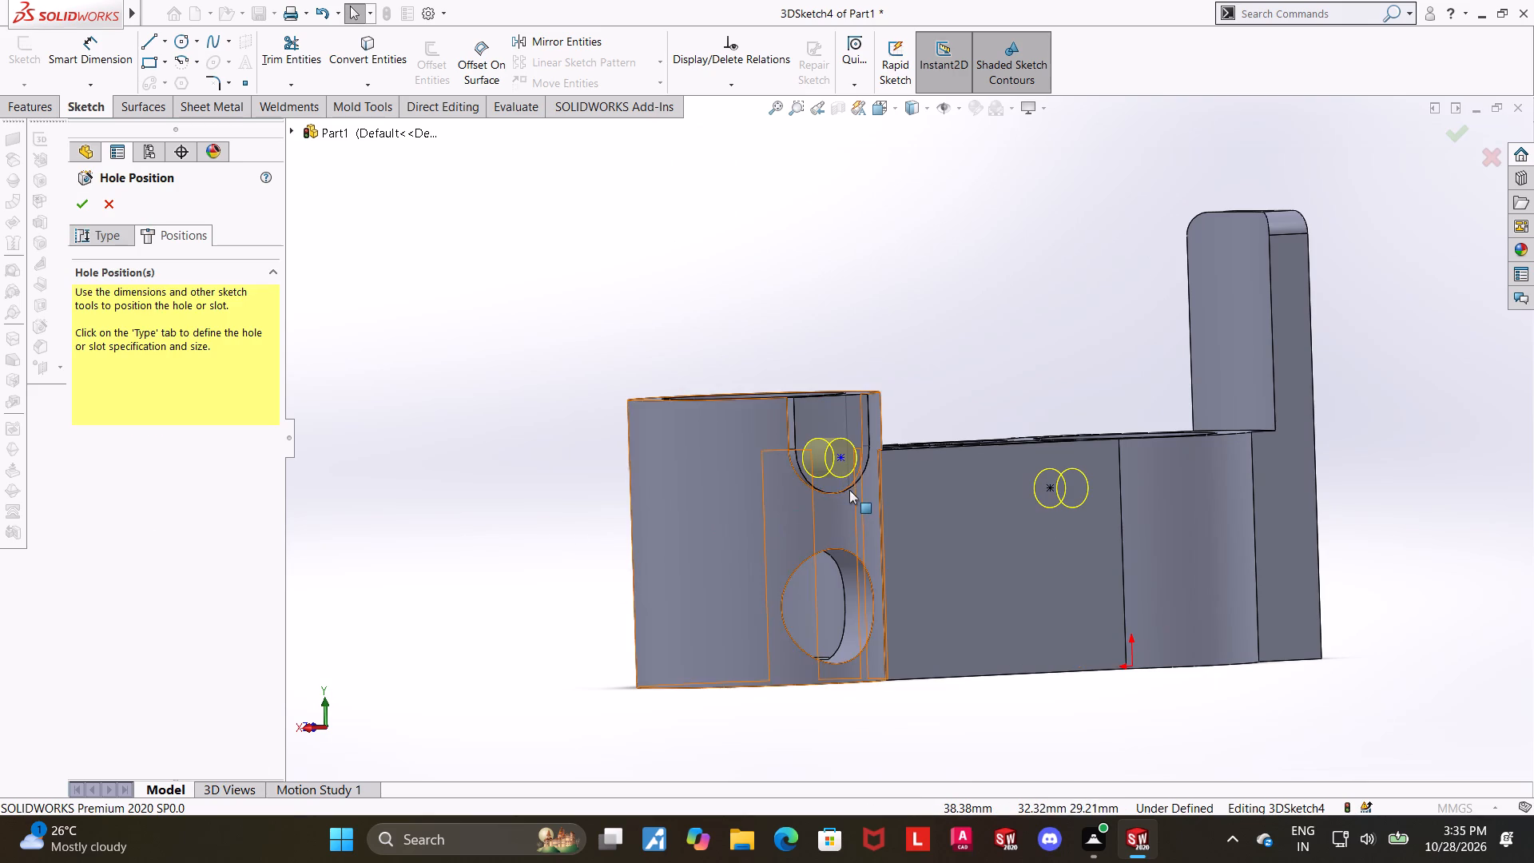
ctrl+click(844, 490)
ctrl+click(838, 459)
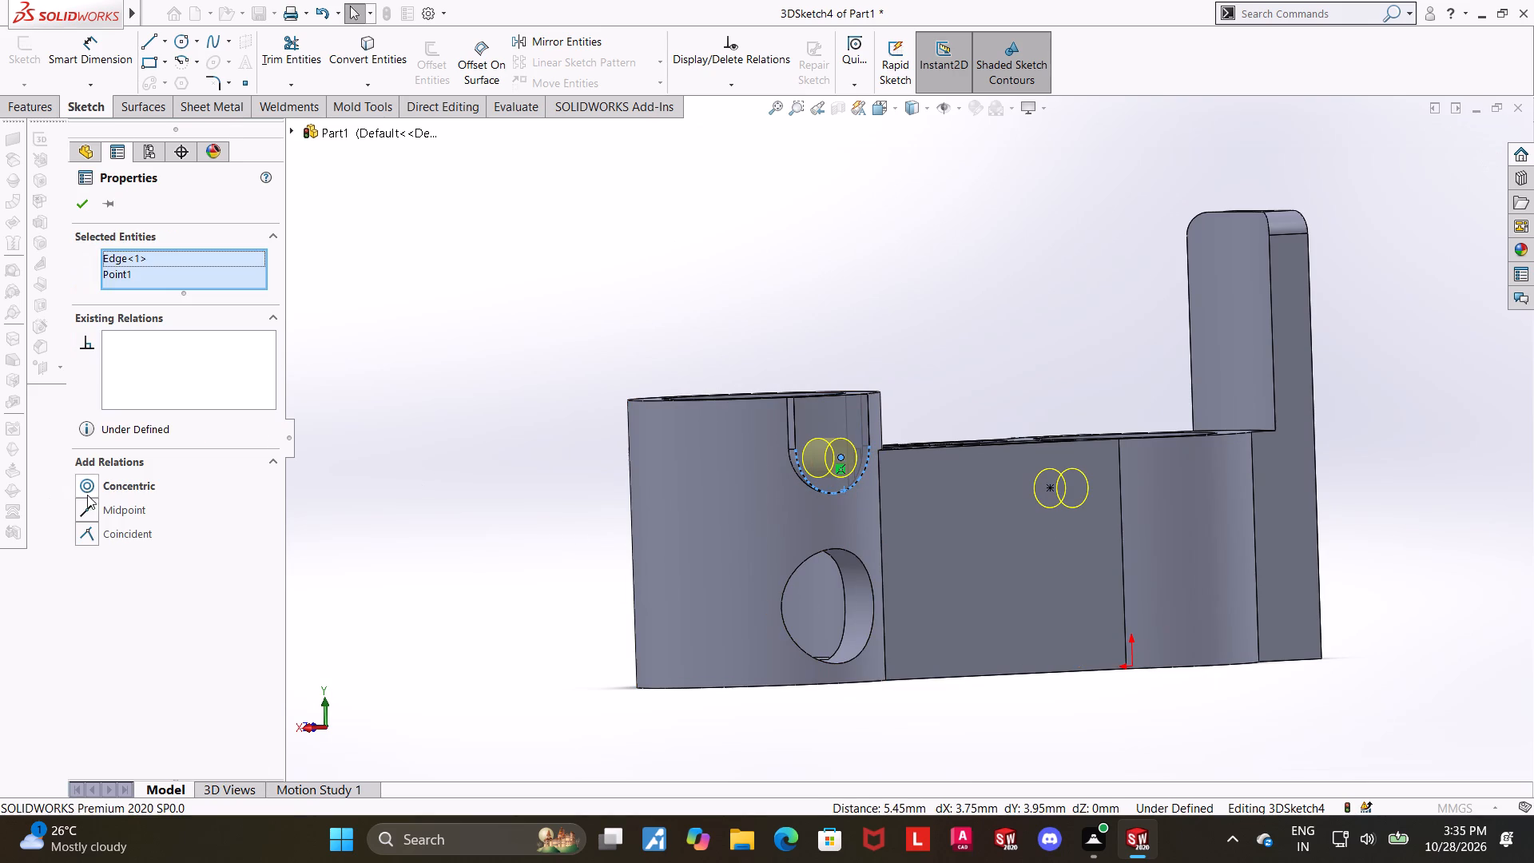
click(90, 487)
click(75, 206)
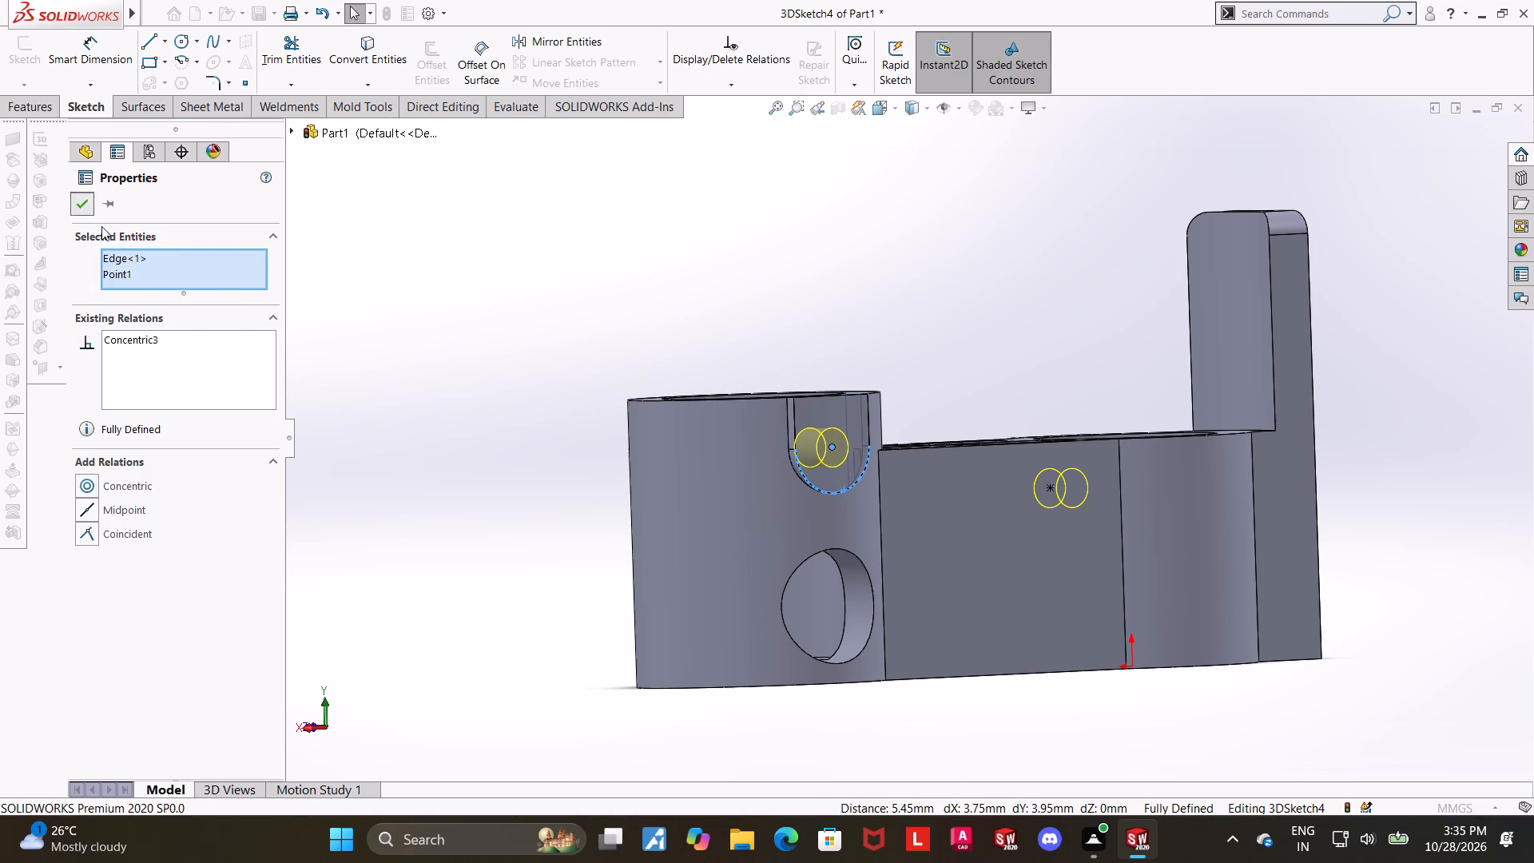
drag(476, 376, 451, 398)
middle_drag(458, 401, 428, 471)
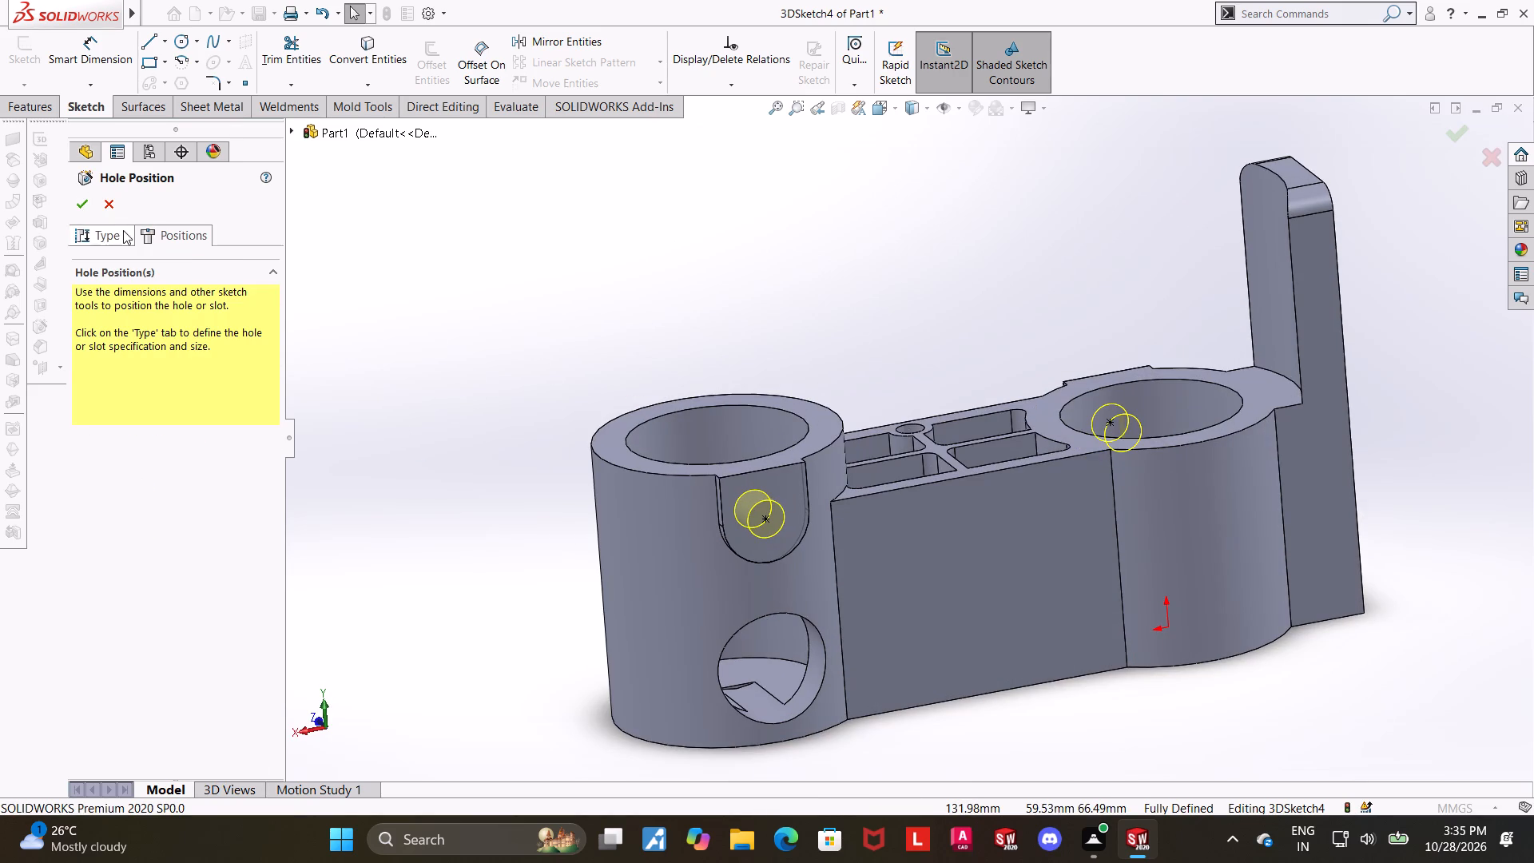
click(77, 213)
Enable shaded cosmetic threads in the document's detailing properties and accept the settings.
click(459, 595)
middle_drag(464, 586, 533, 552)
click(433, 6)
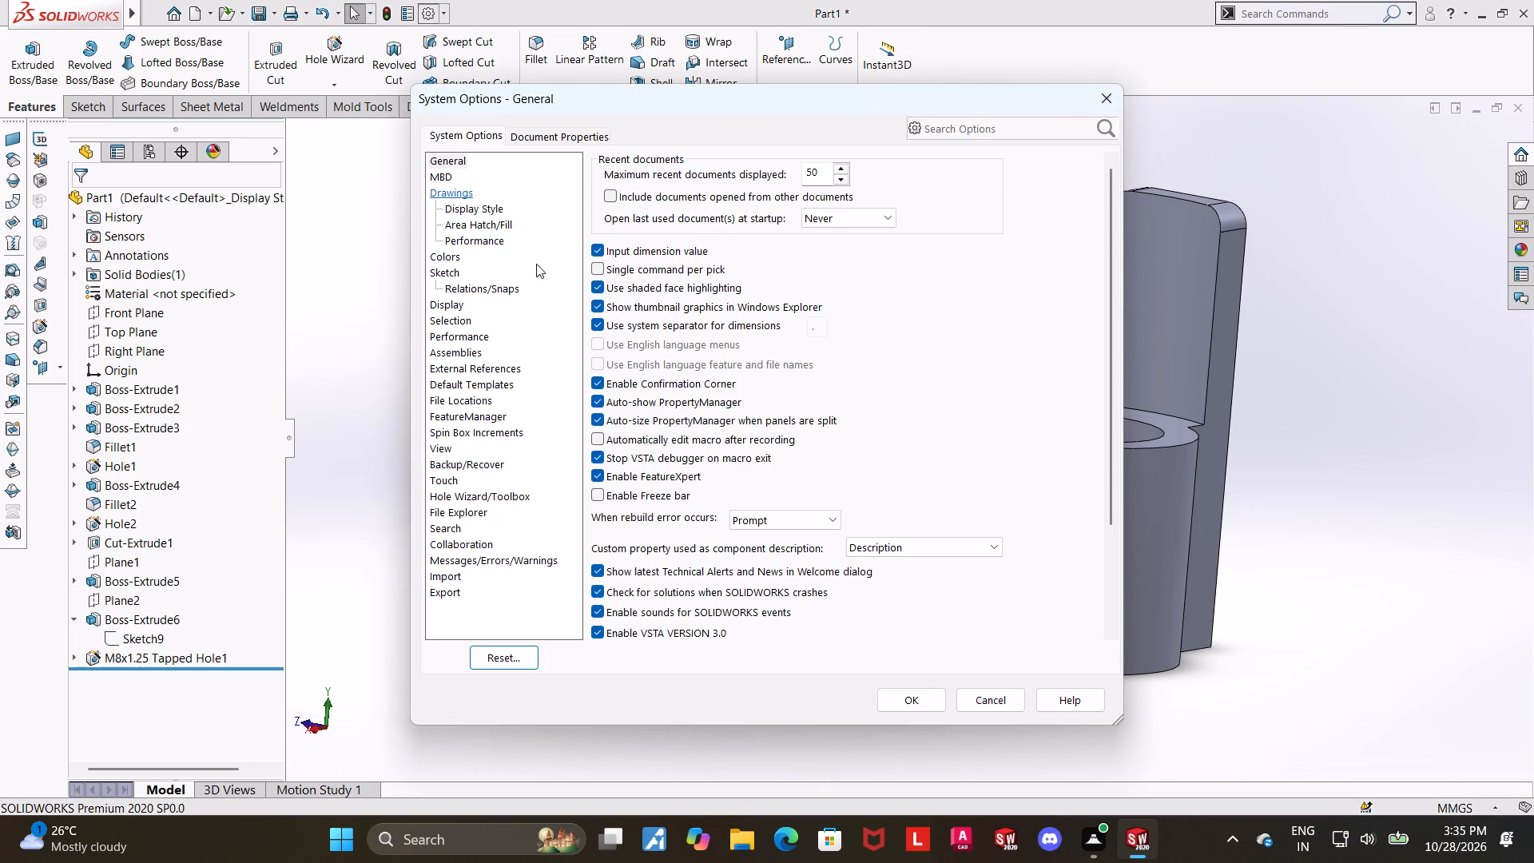
click(544, 140)
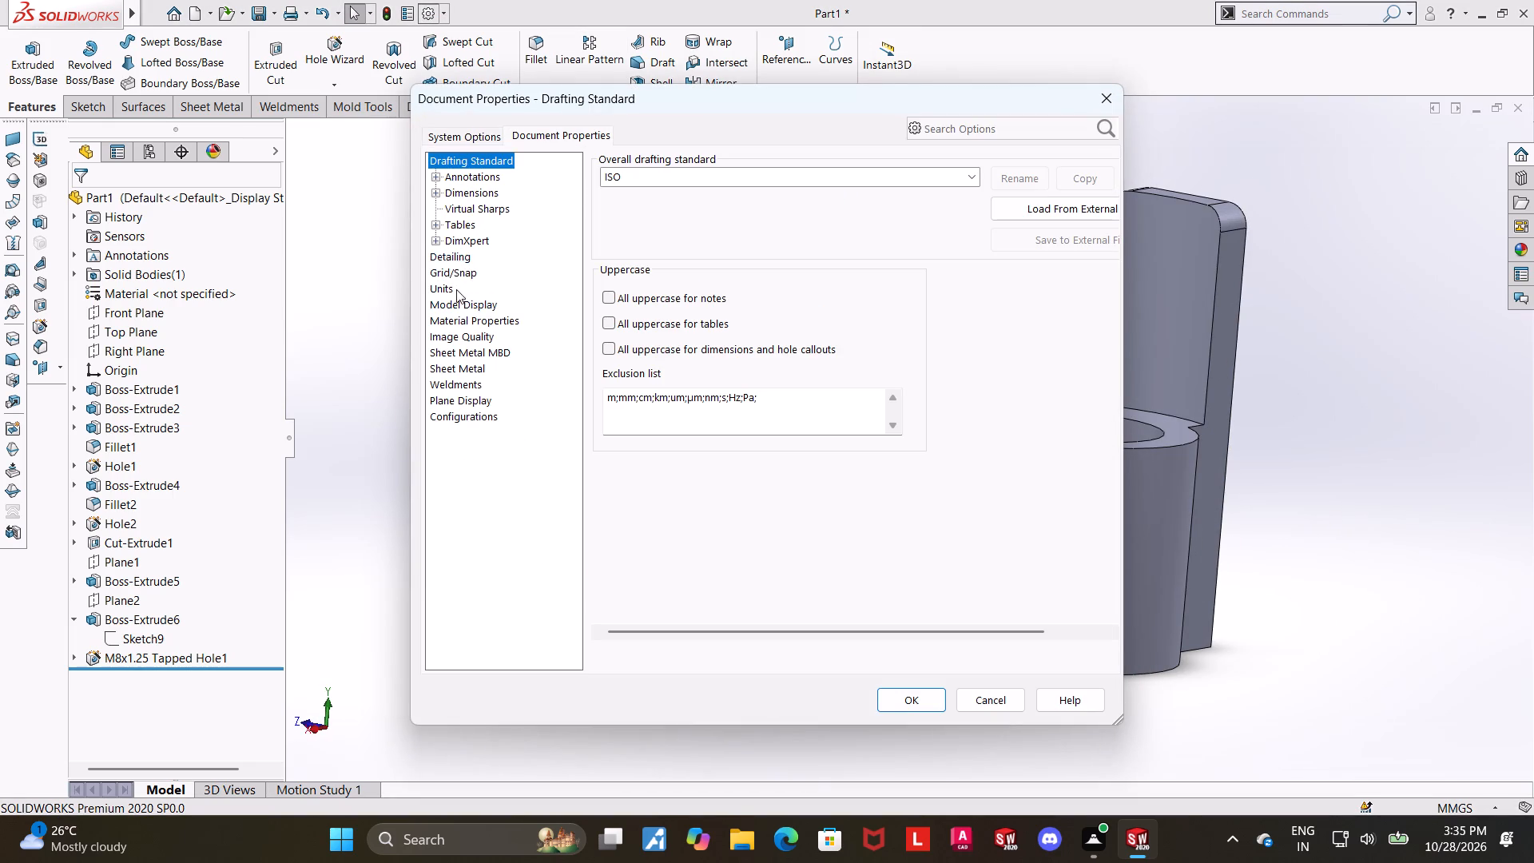
click(455, 254)
click(737, 173)
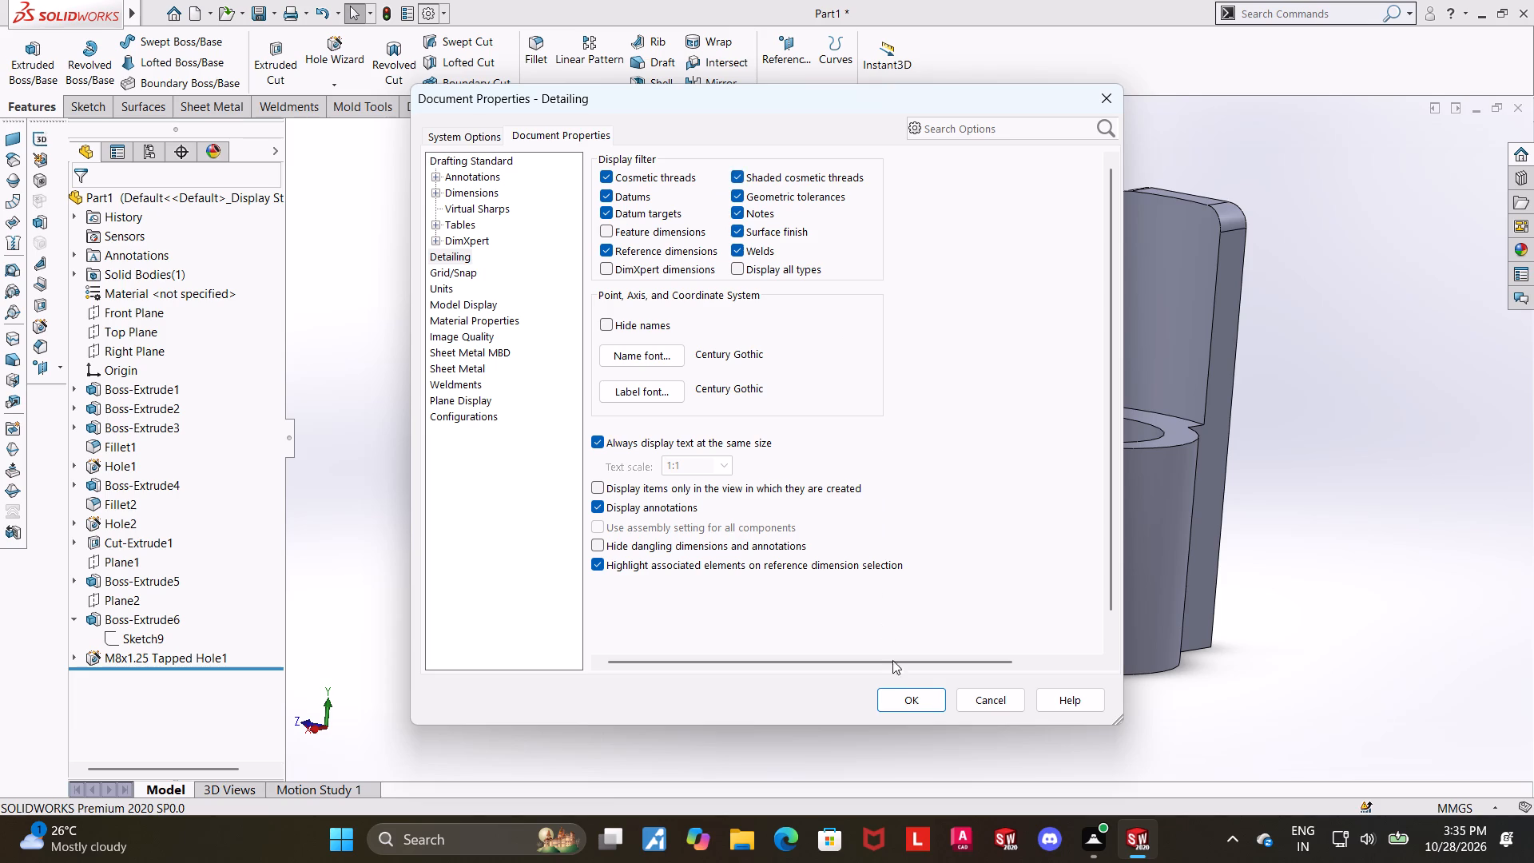
click(906, 708)
Examine the tapped hole and its thread in the taller boss's pad, close up and at an angle.
middle_drag(1013, 467, 920, 478)
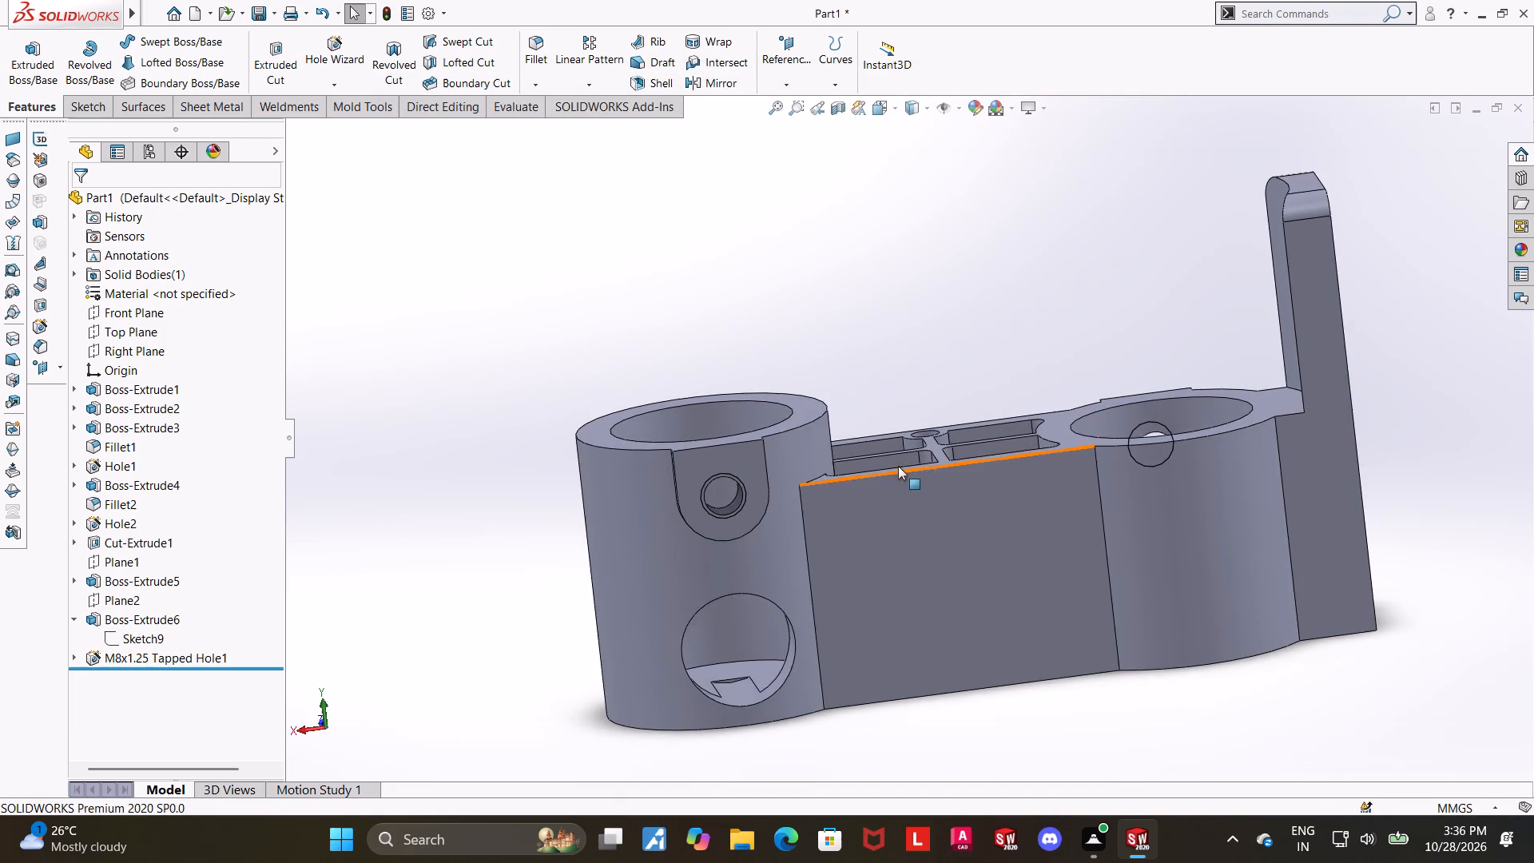
scroll(793, 468, down, 3)
scroll(861, 509, up, 2)
middle_drag(882, 536, 915, 530)
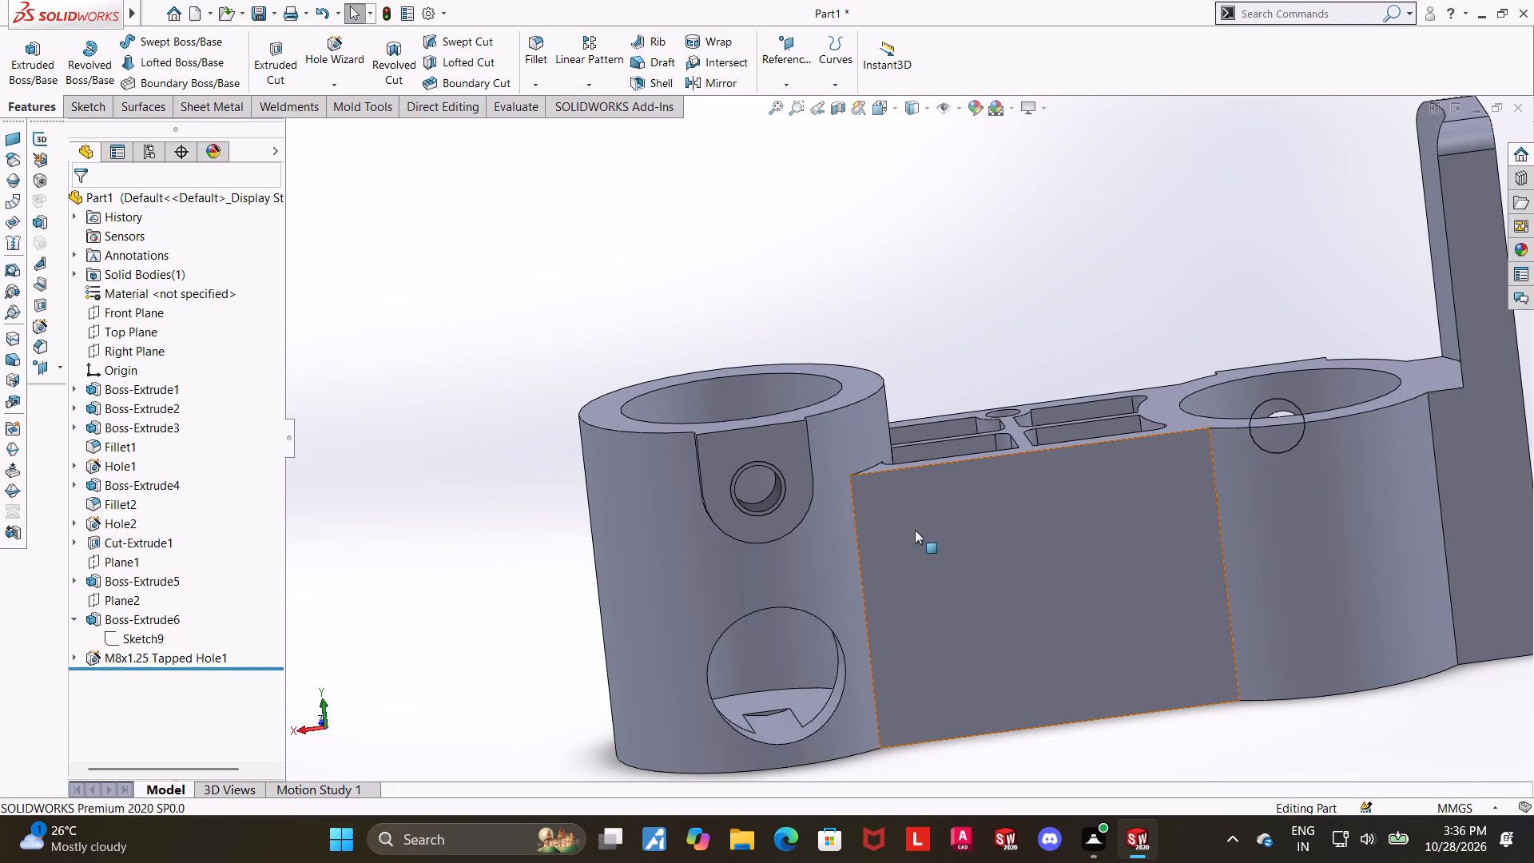
middle_drag(915, 530, 906, 590)
scroll(904, 587, down, 3)
scroll(914, 587, up, 2)
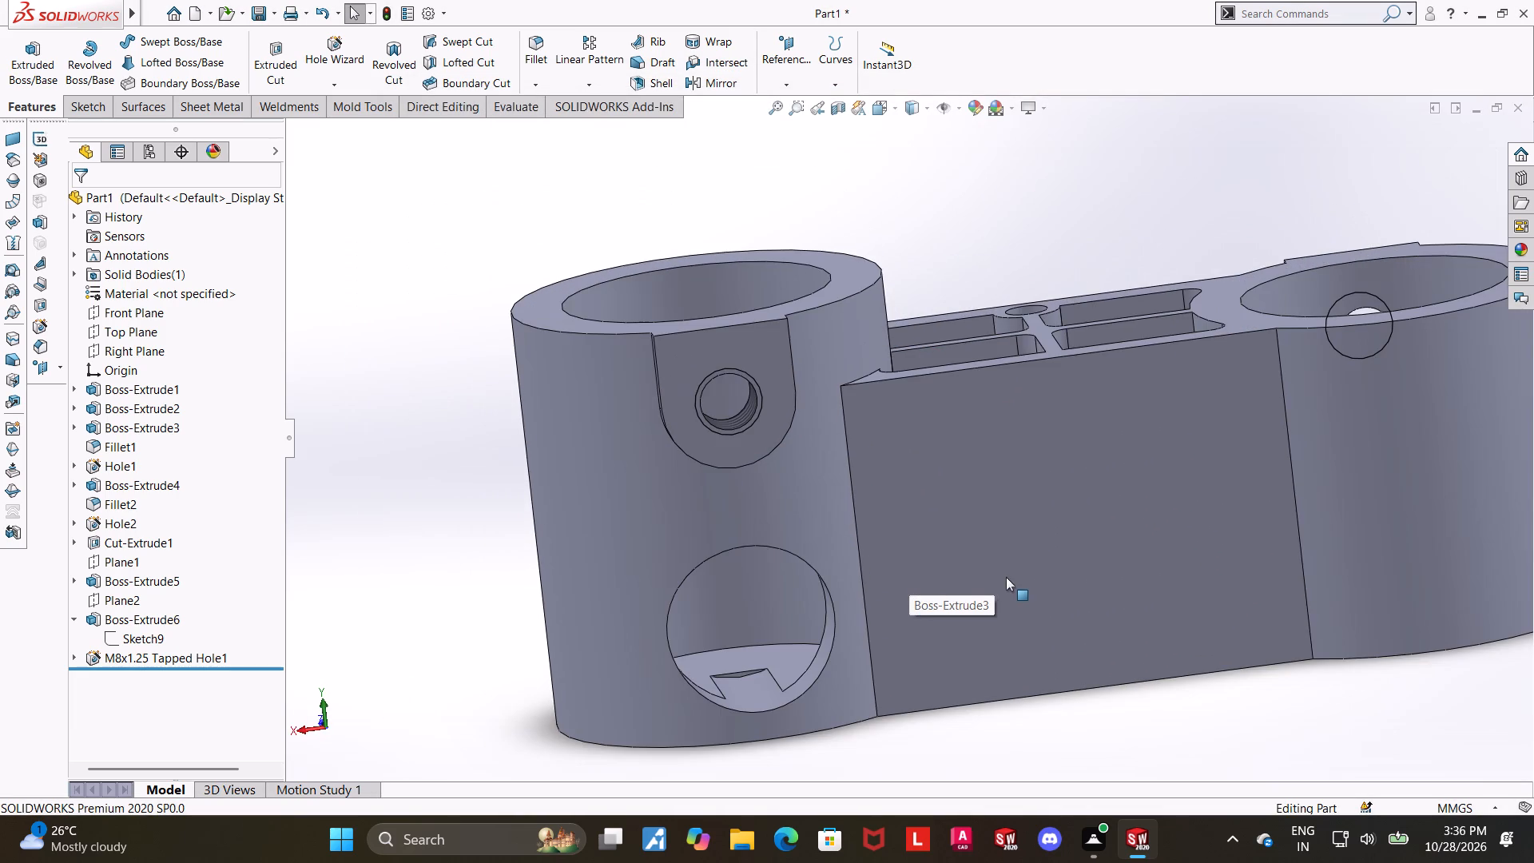
middle_drag(960, 547, 1015, 579)
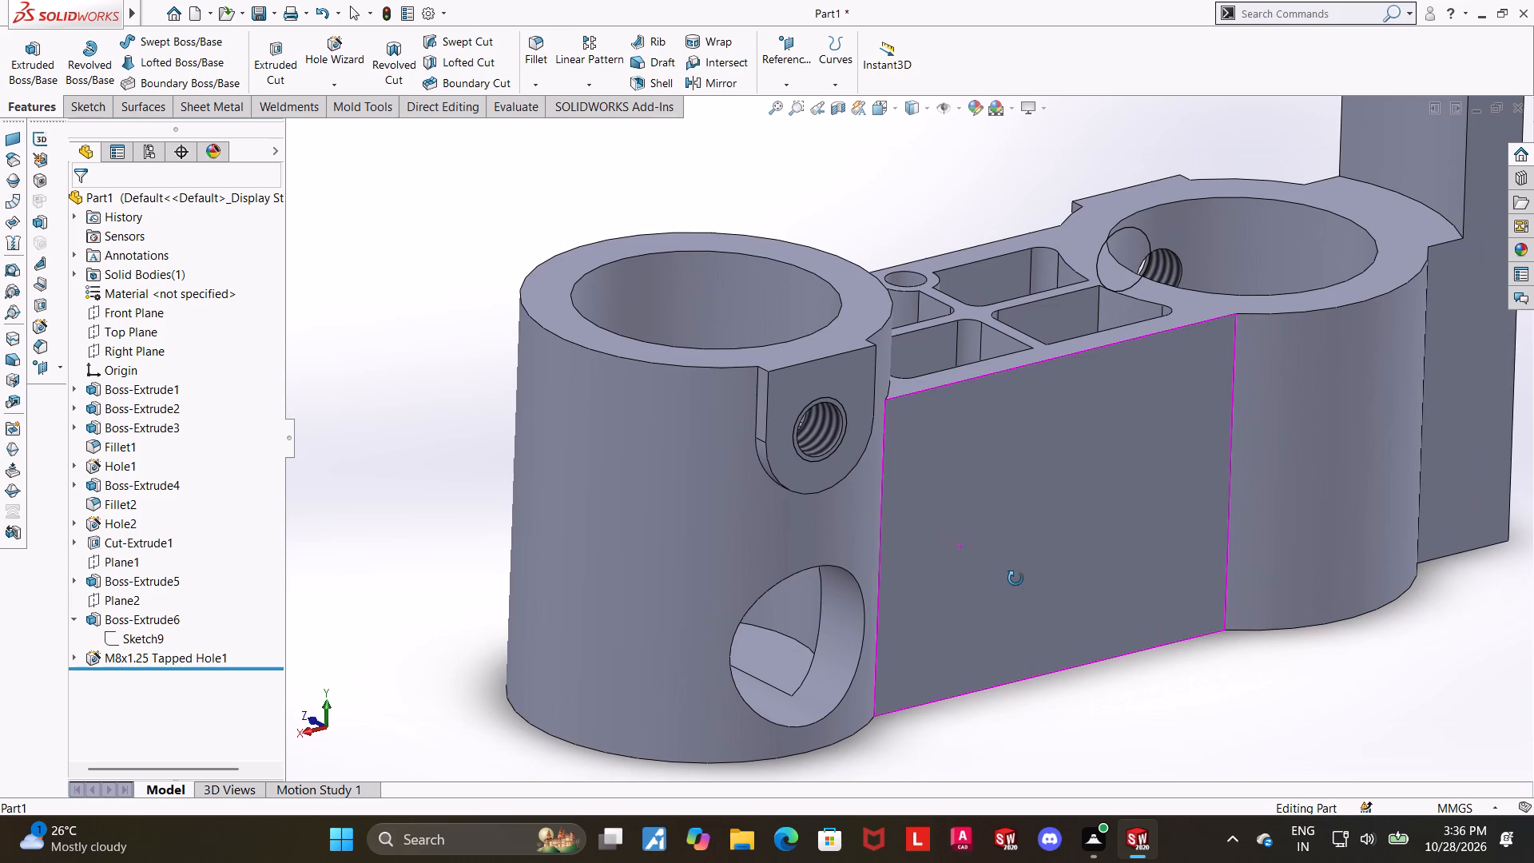
middle_drag(1015, 579, 1015, 579)
scroll(1063, 658, up, 1)
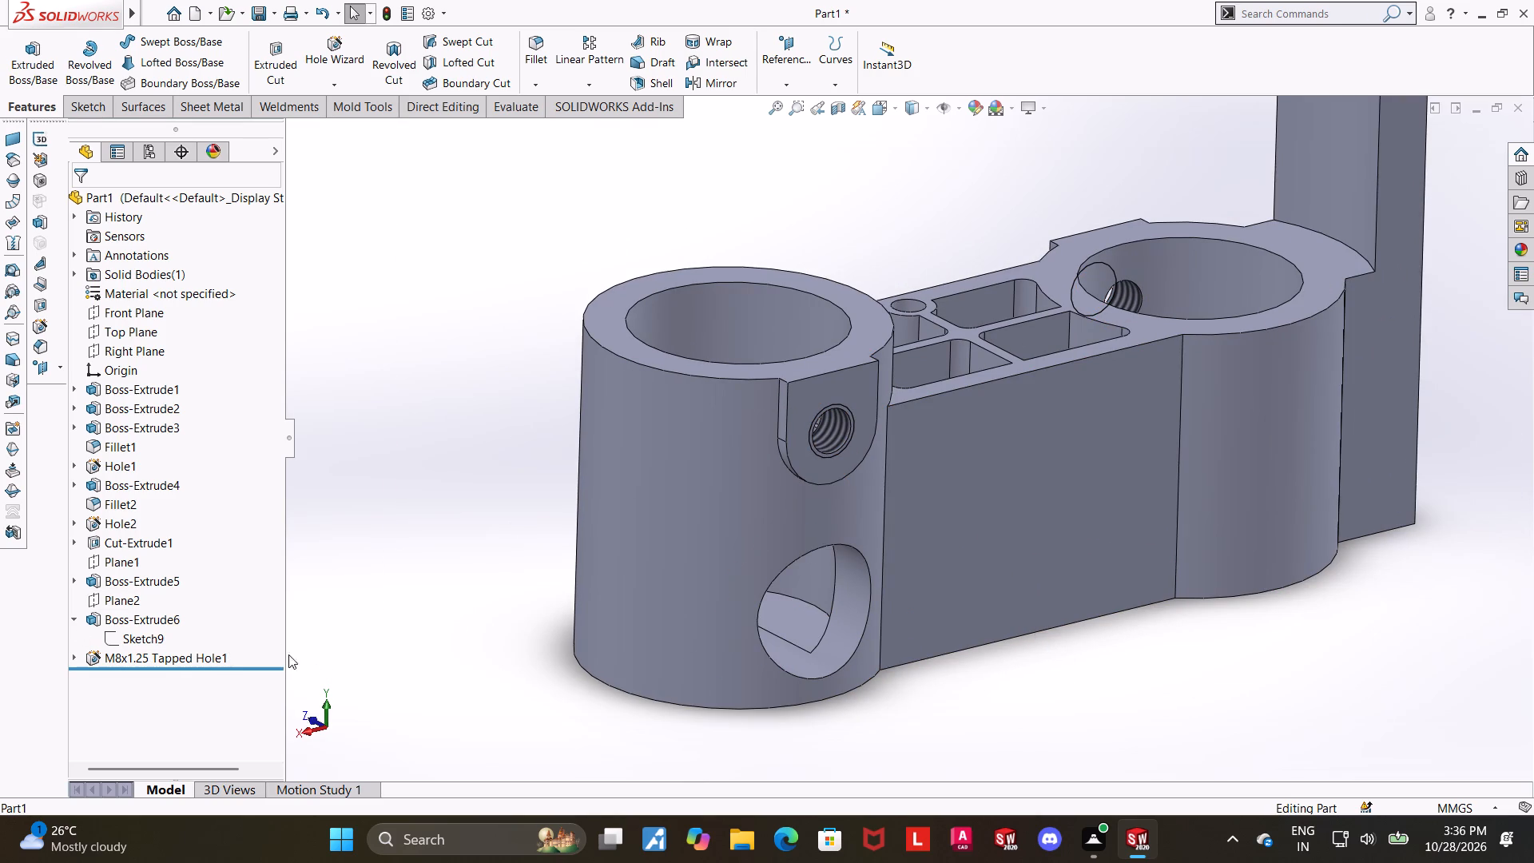
scroll(478, 646, up, 3)
Examine the tapped hole in the pad beside the upright tab and both boss interiors from the opposite side and above.
middle_drag(720, 579, 923, 563)
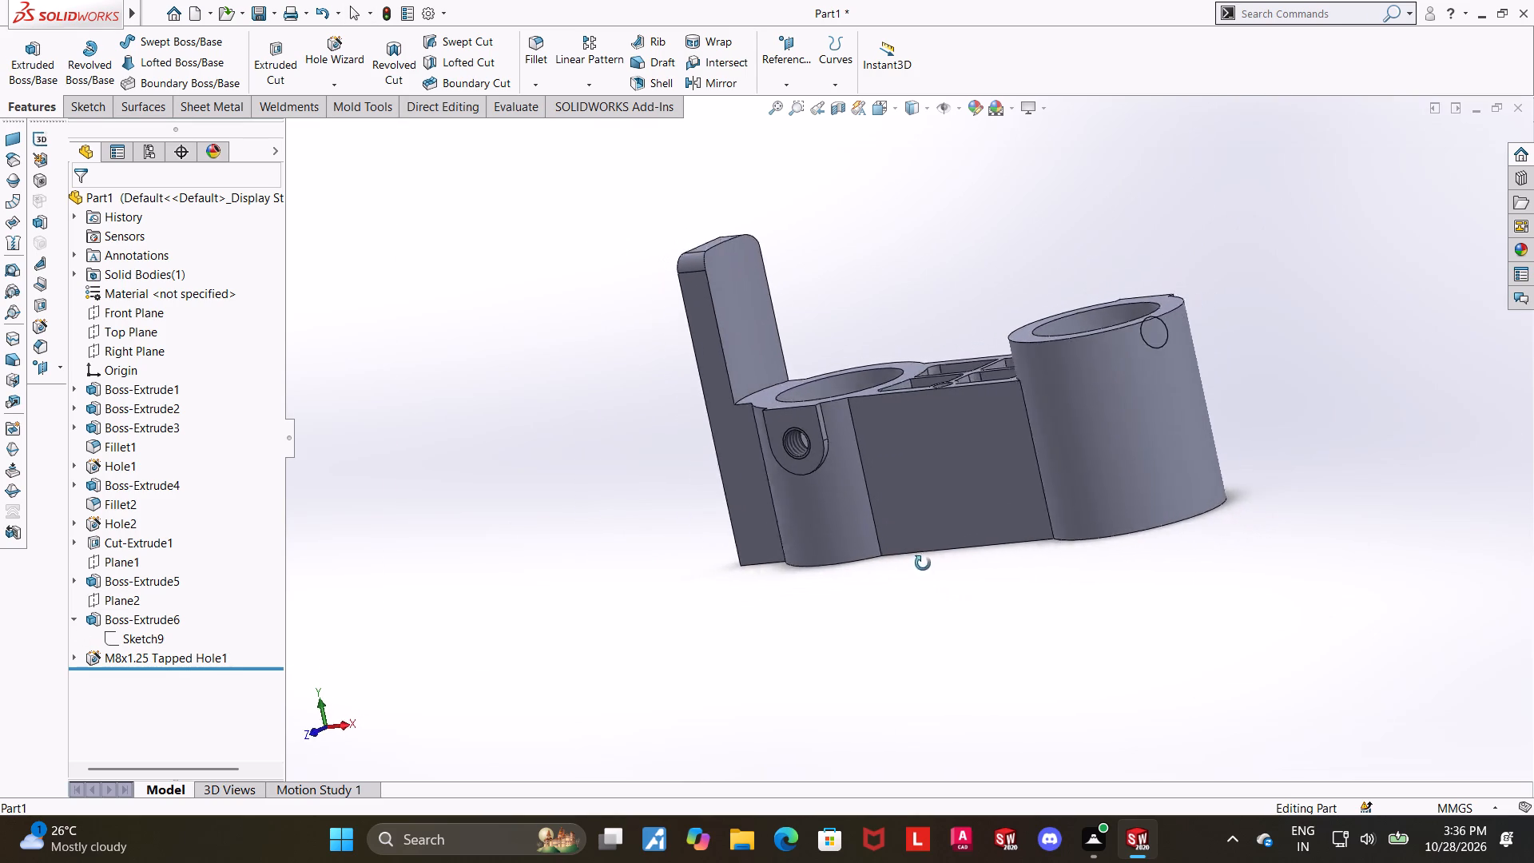
middle_drag(923, 563, 993, 604)
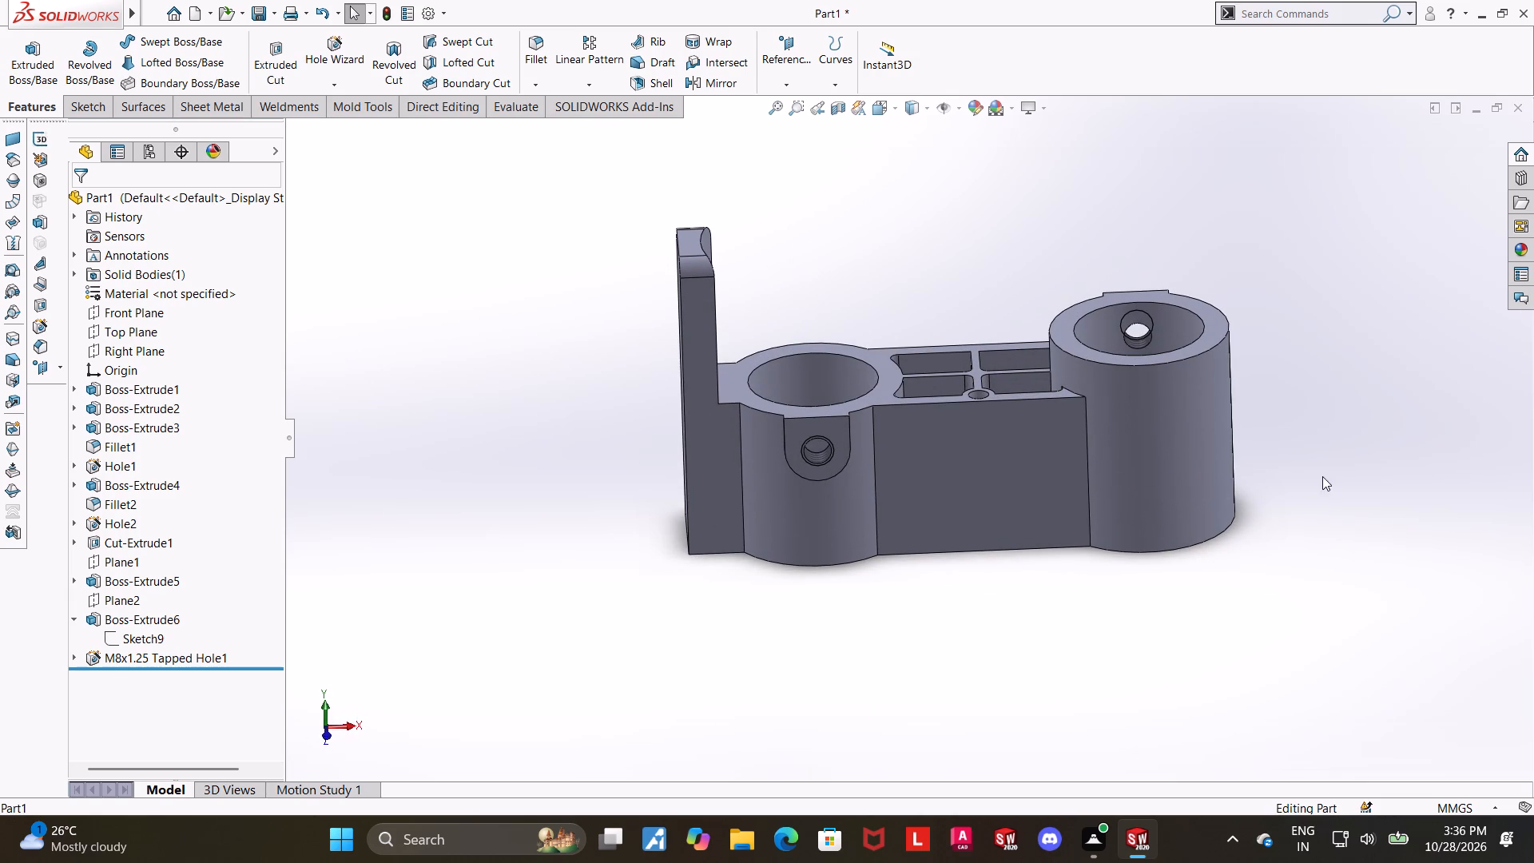
middle_drag(1315, 484, 1258, 656)
scroll(1238, 506, down, 2)
scroll(1226, 507, up, 2)
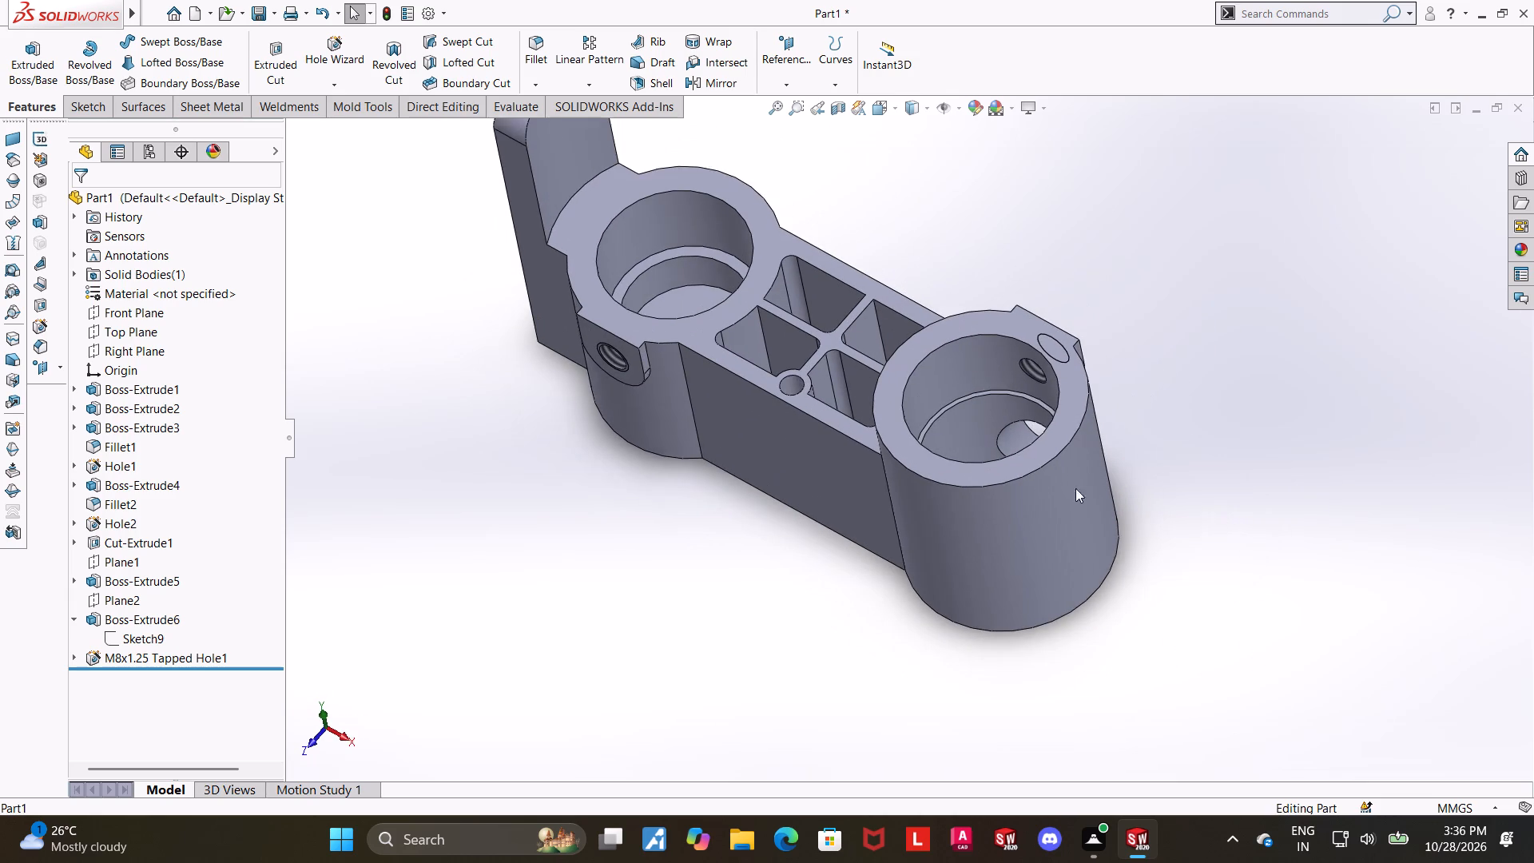
scroll(1050, 481, up, 1)
middle_drag(1050, 481, 1087, 516)
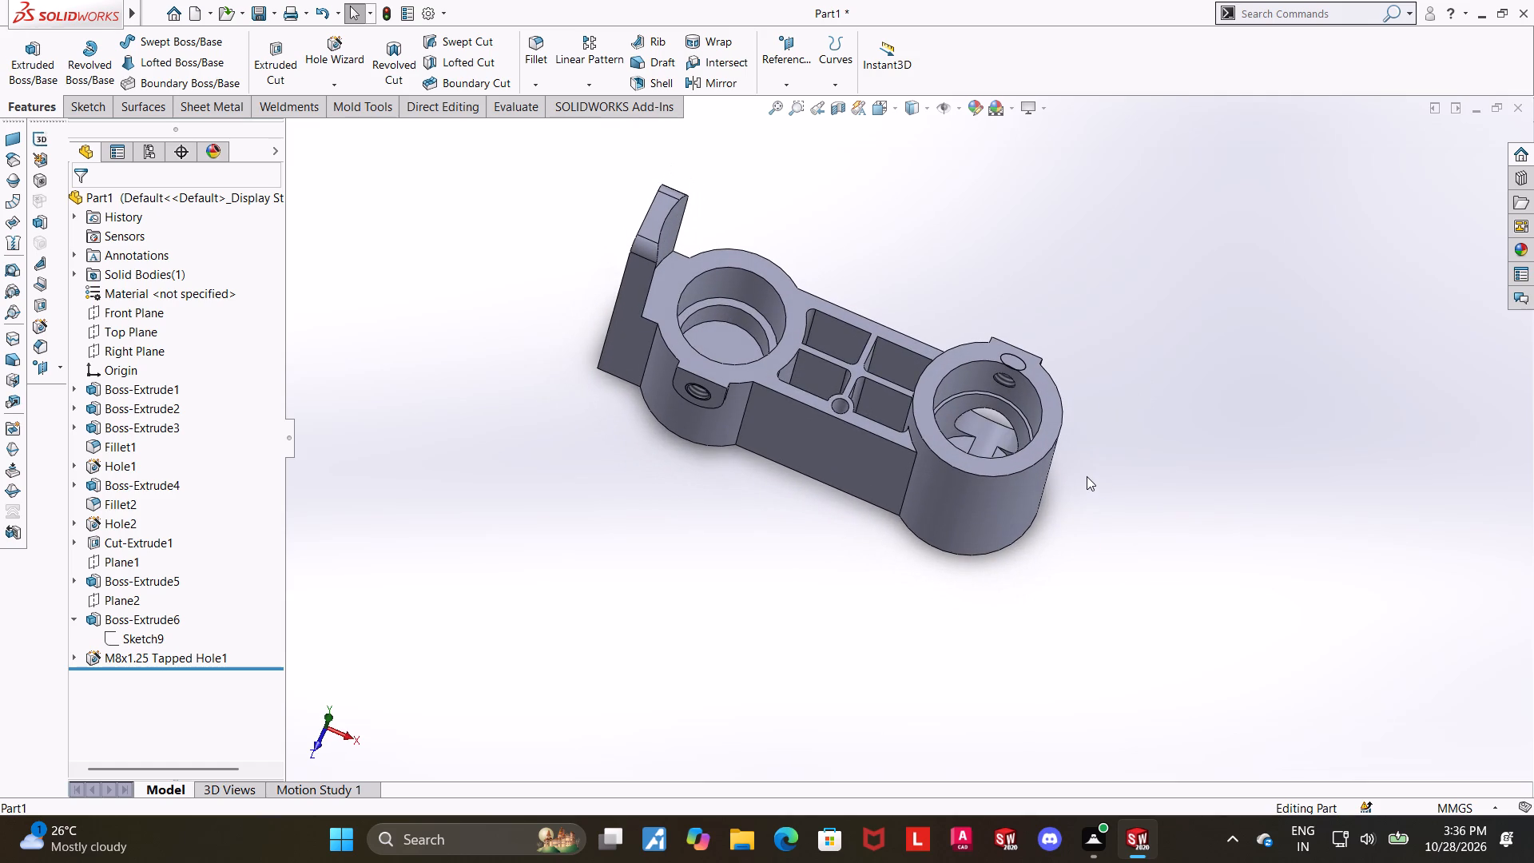
middle_drag(1087, 472, 1090, 378)
scroll(1088, 396, up, 1)
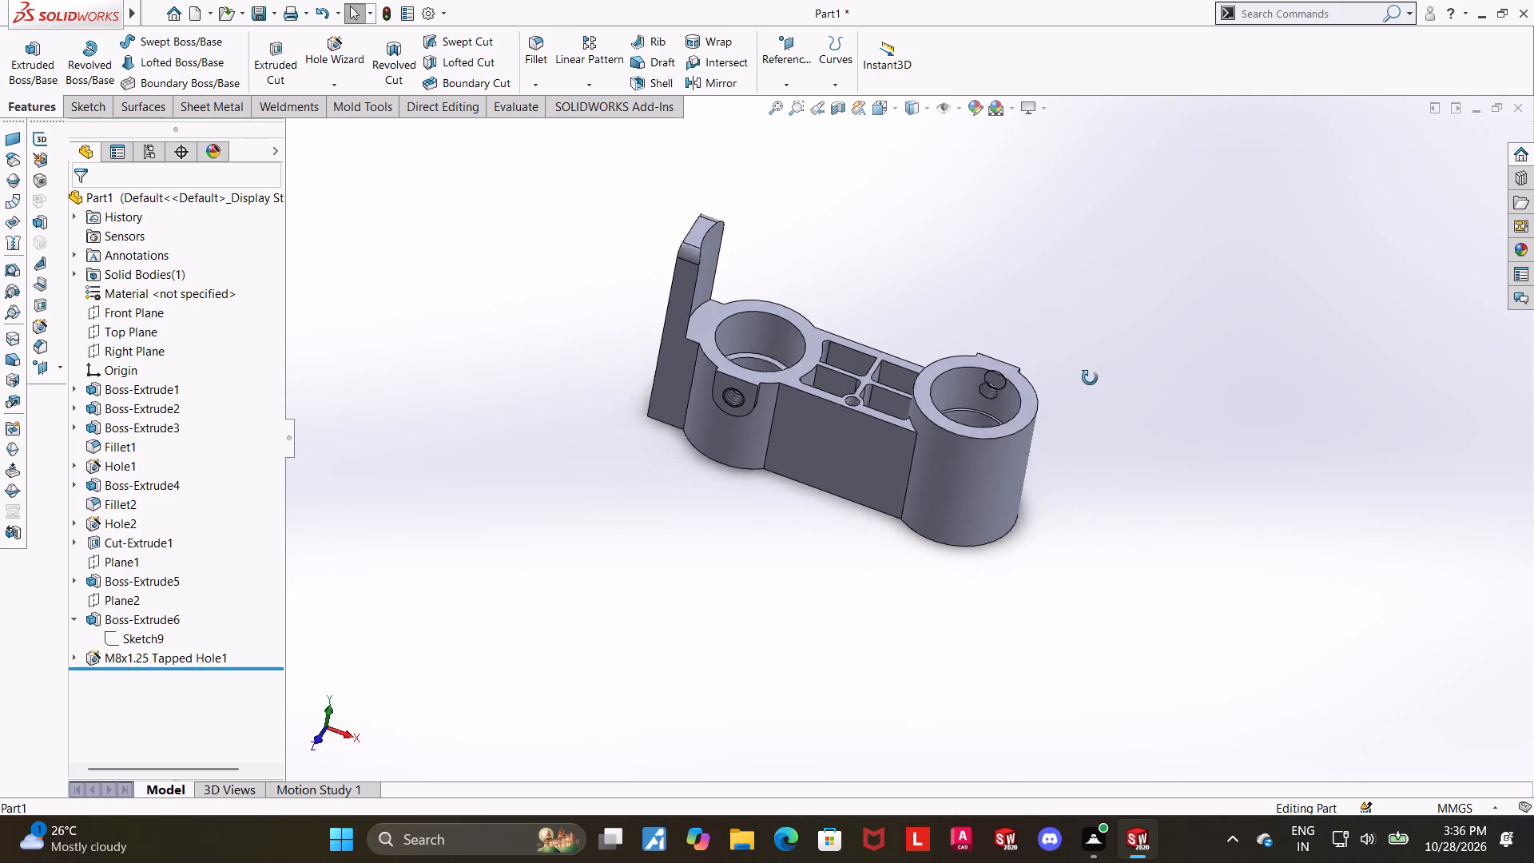
middle_drag(1090, 378, 1066, 515)
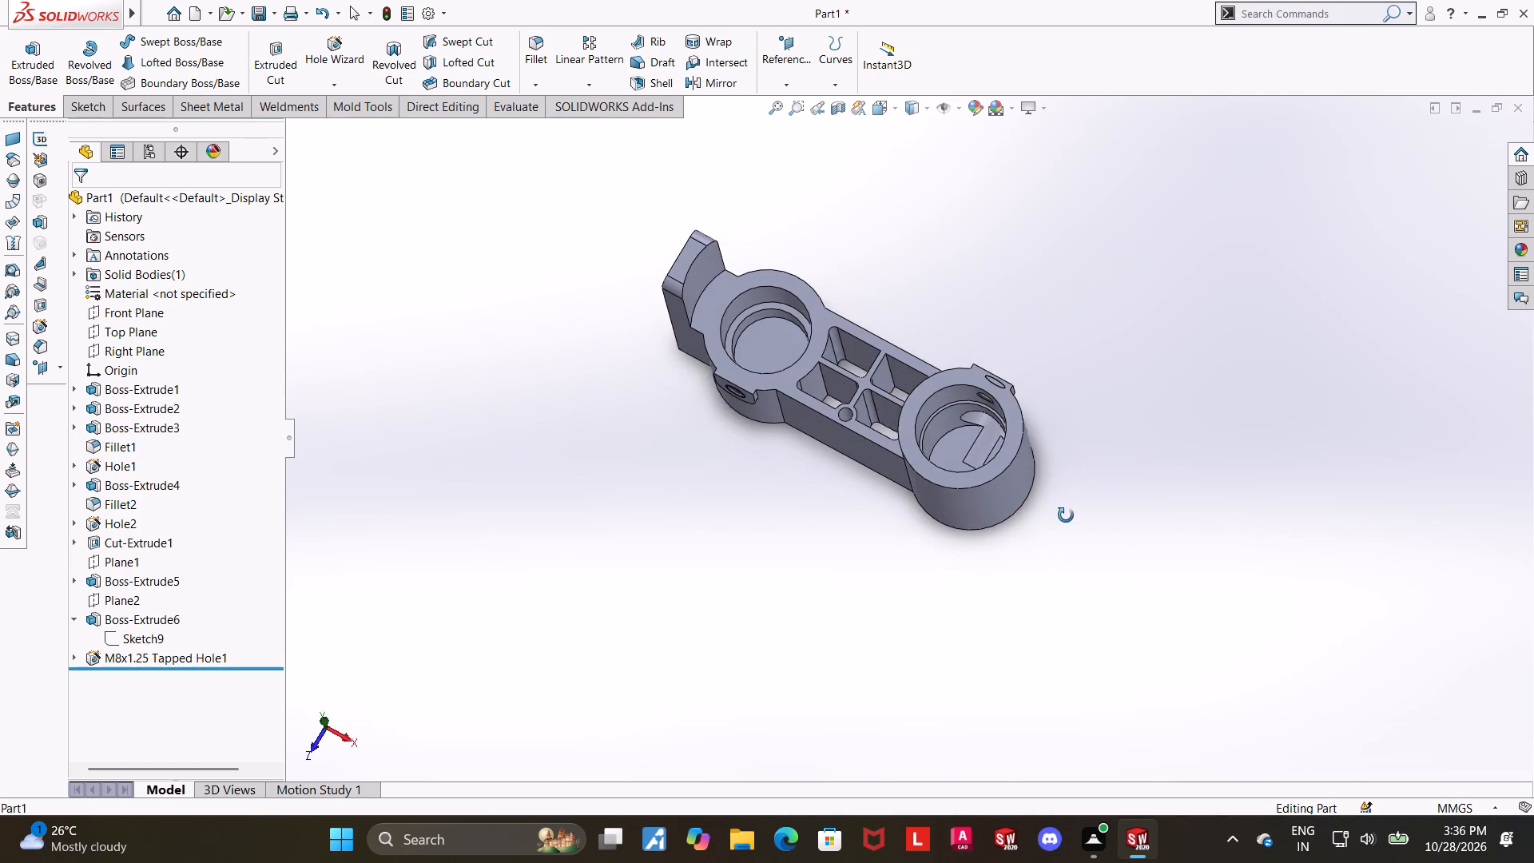
middle_drag(1066, 515, 1071, 513)
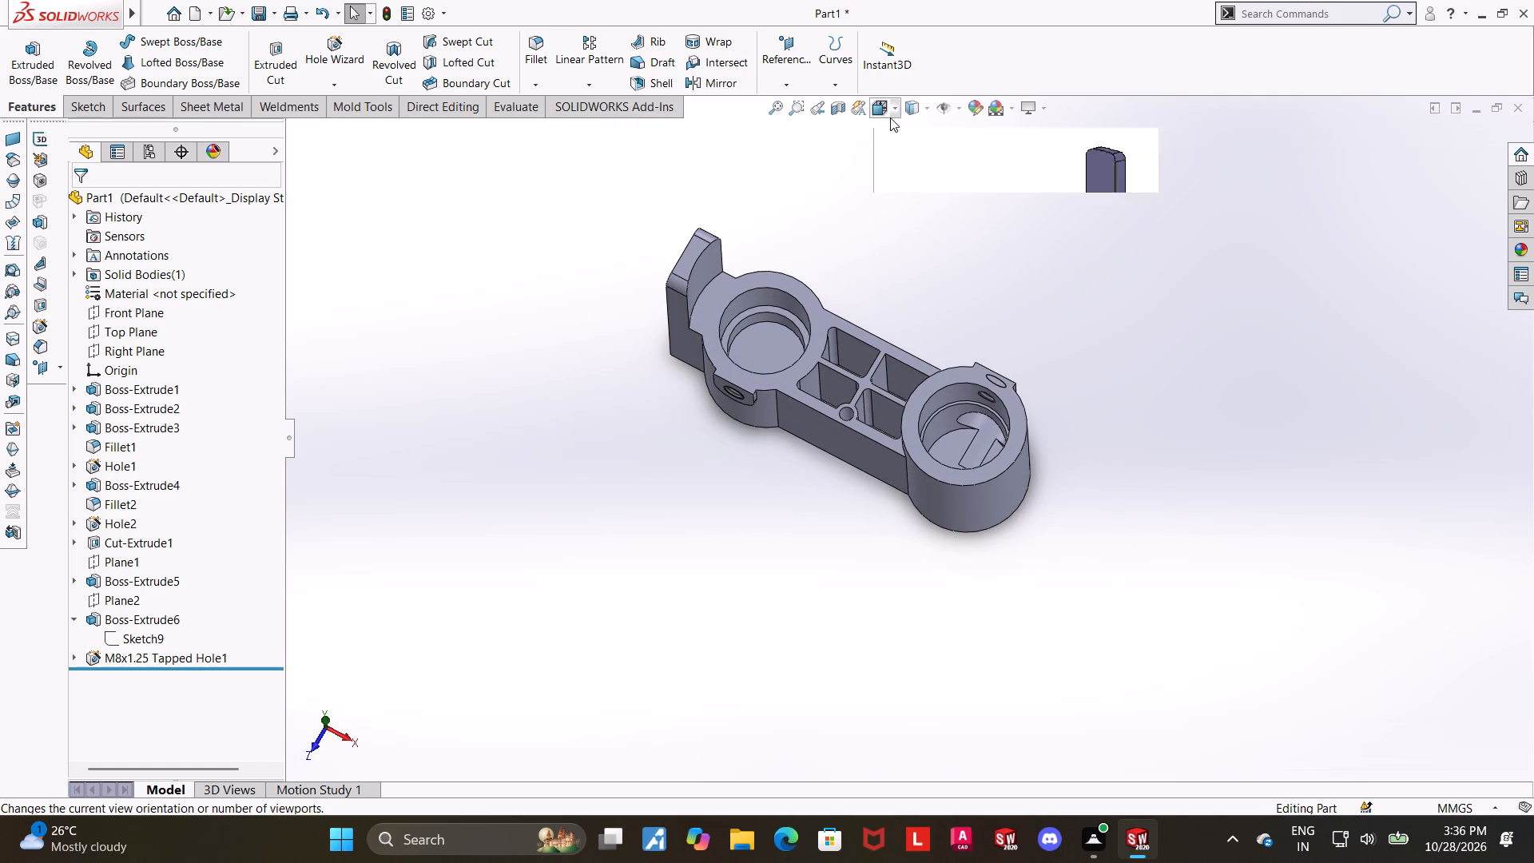
middle_drag(968, 364, 1027, 340)
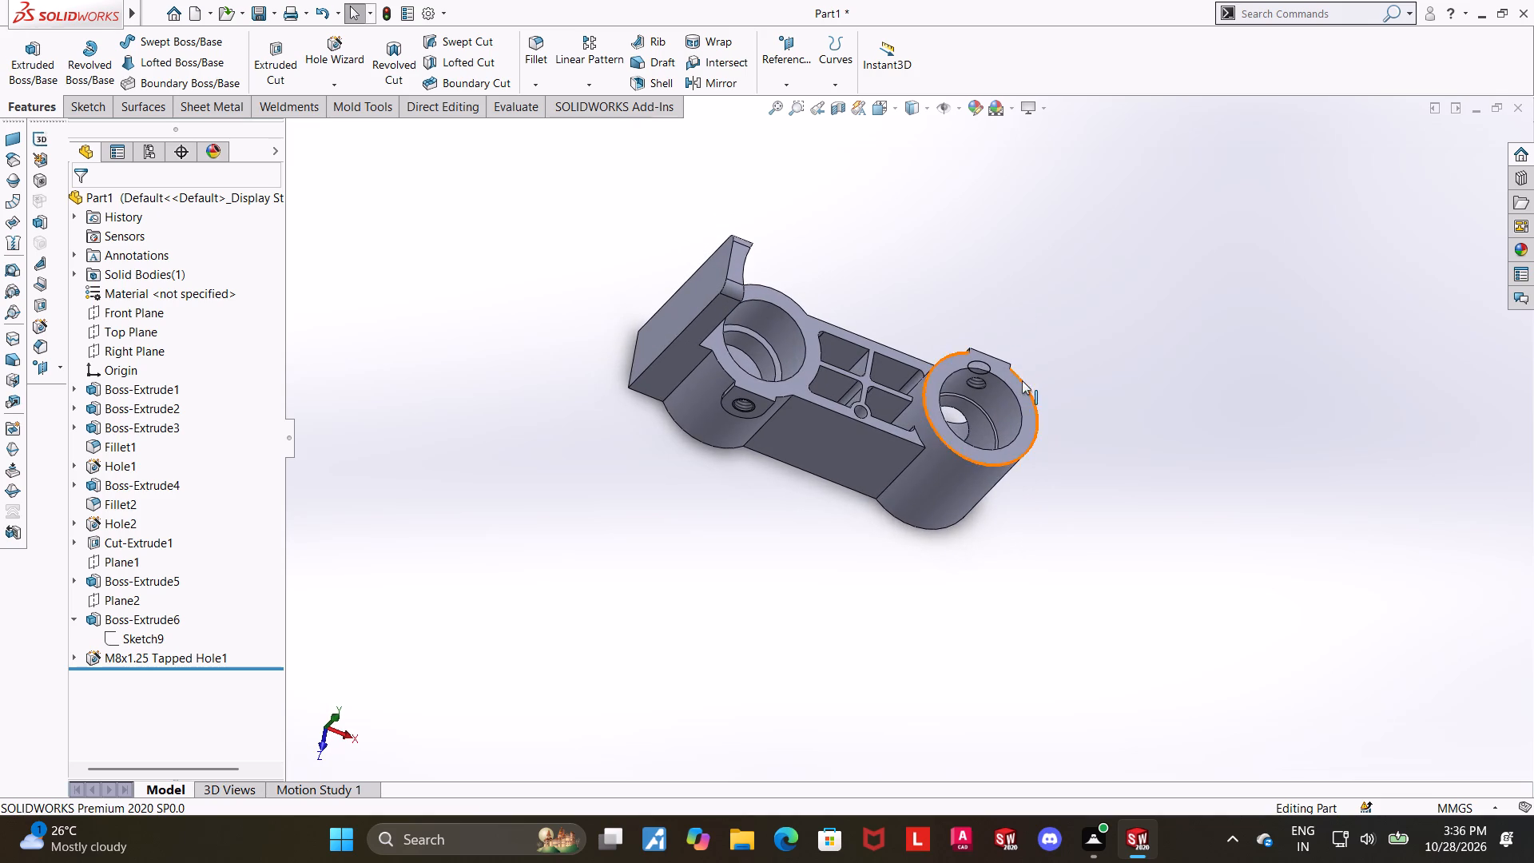
Examine the counterbored bosses, ribbed web and pad holes from above and at oblique angles.
middle_drag(1035, 392, 1013, 450)
scroll(1014, 438, down, 3)
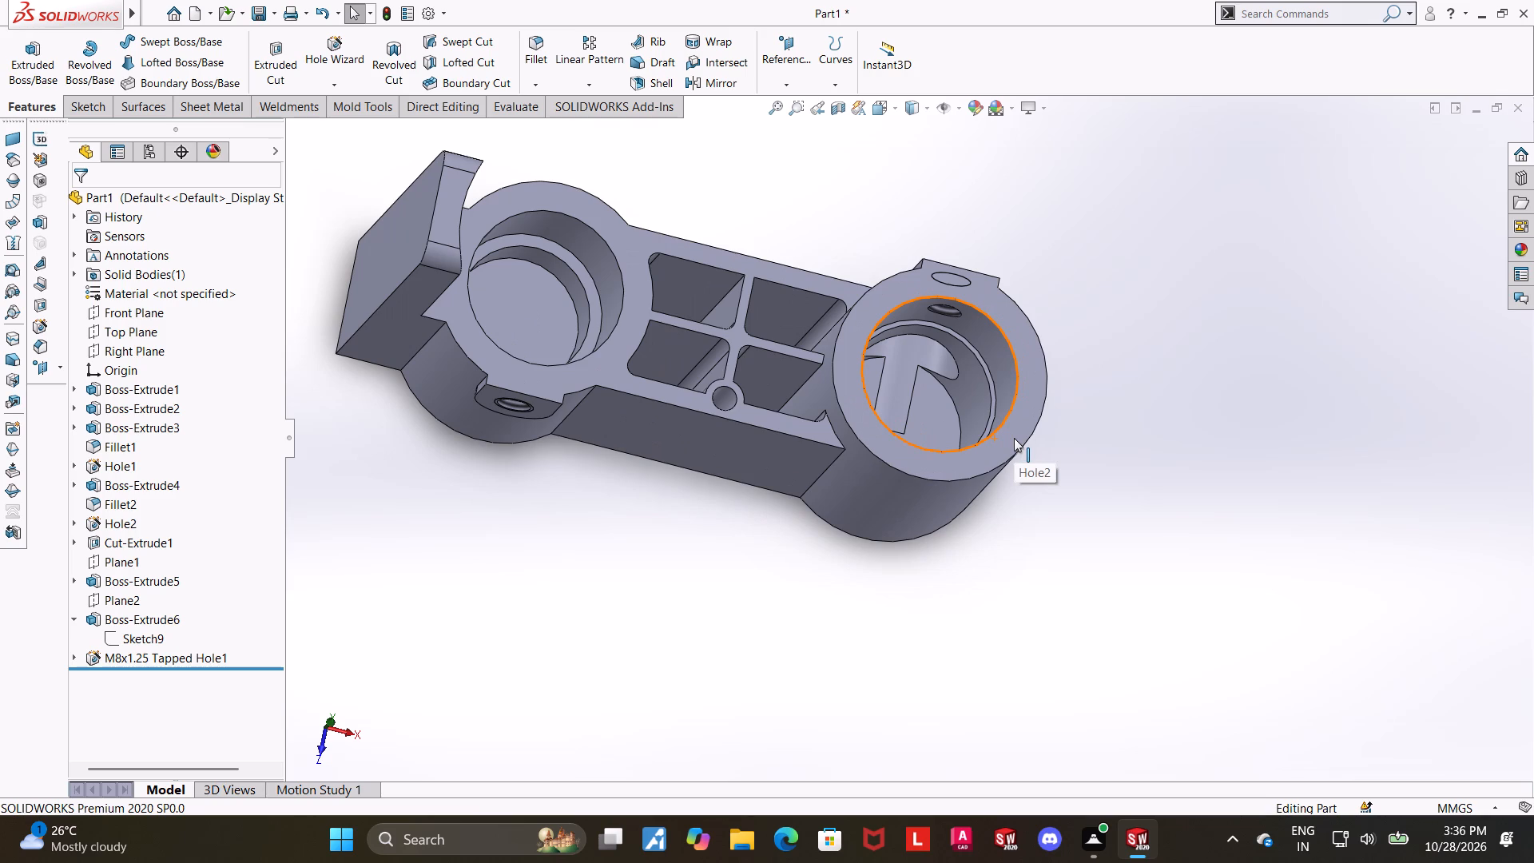
scroll(1014, 438, up, 1)
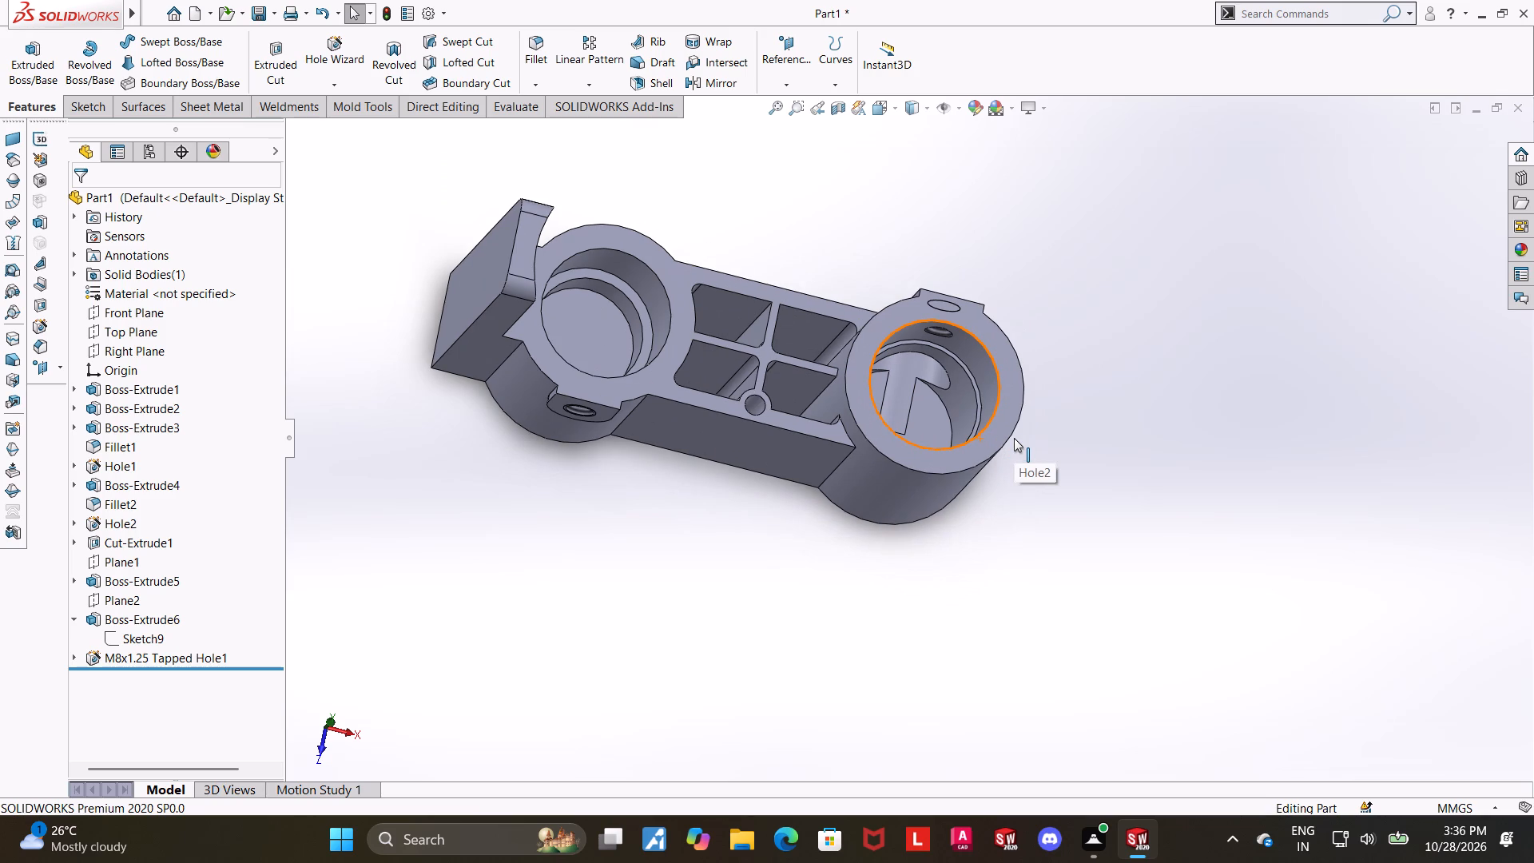
scroll(1101, 402, down, 1)
middle_drag(1086, 433, 1045, 483)
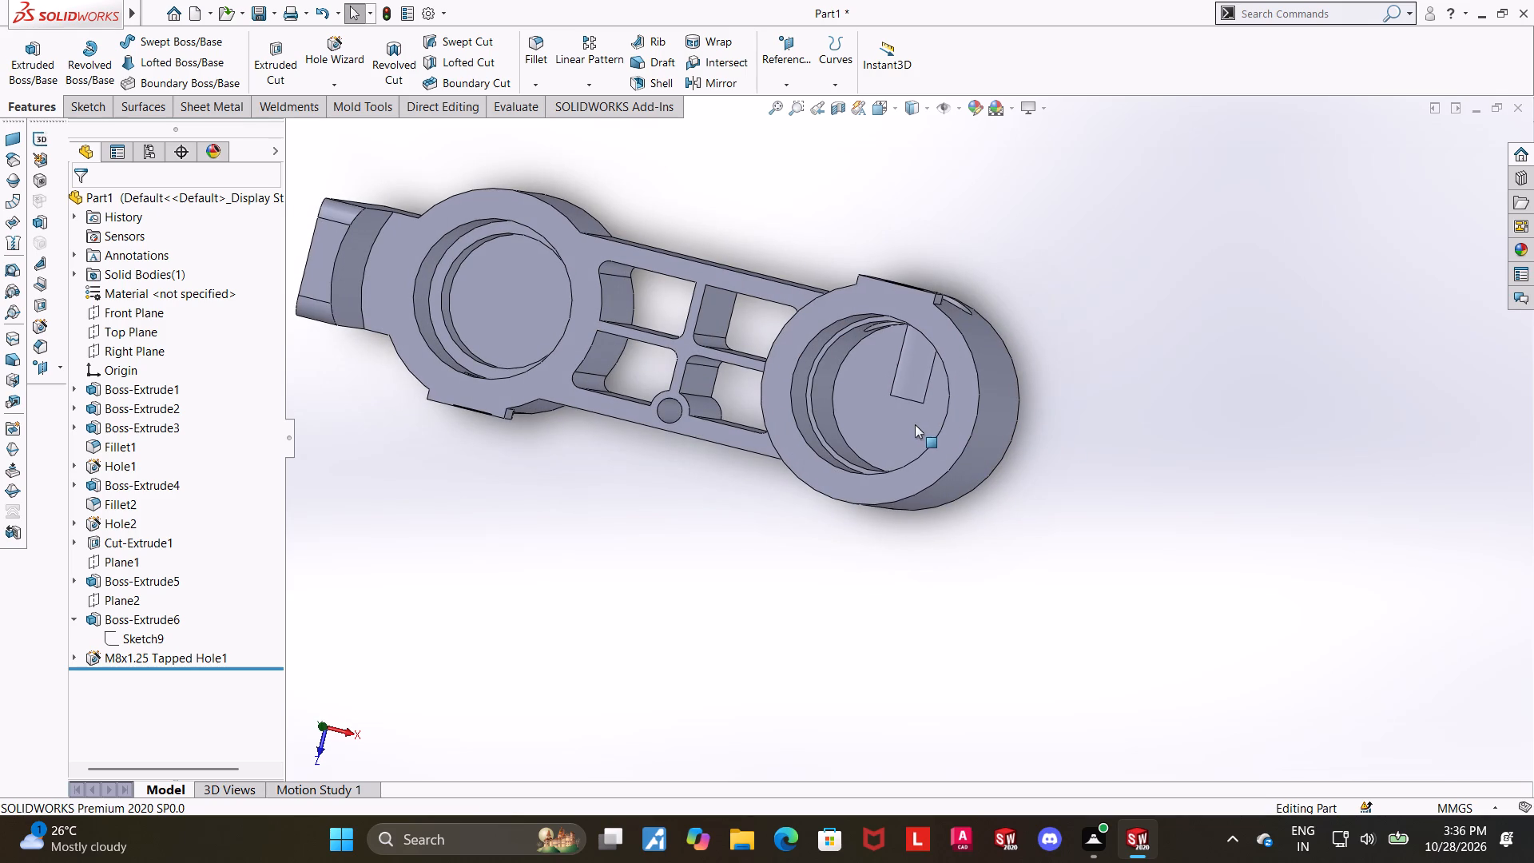
middle_drag(1256, 469, 1288, 364)
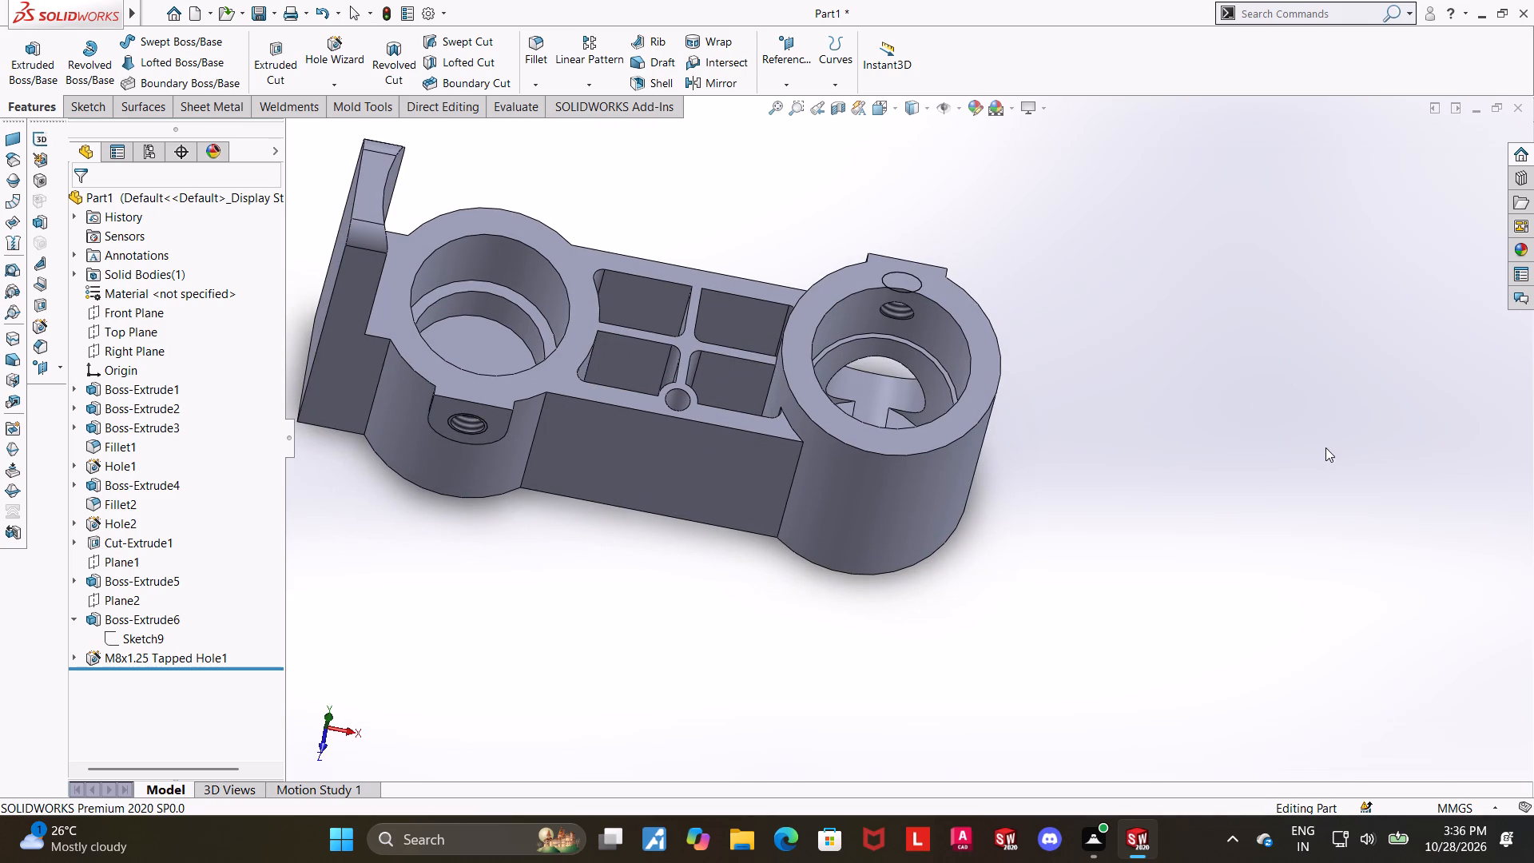
middle_drag(1185, 526, 1202, 499)
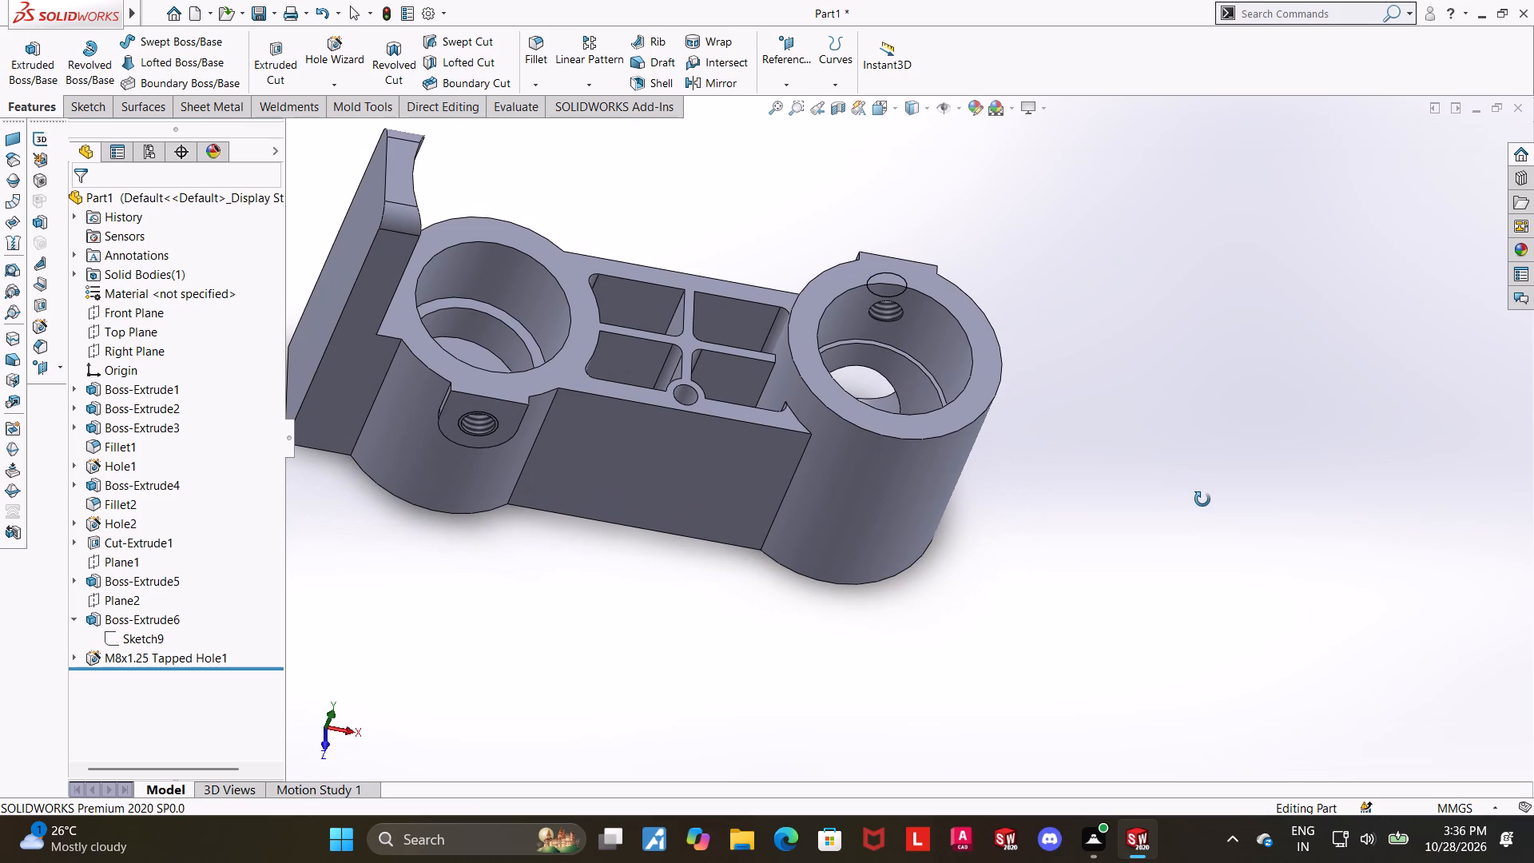
middle_drag(1202, 499, 1205, 560)
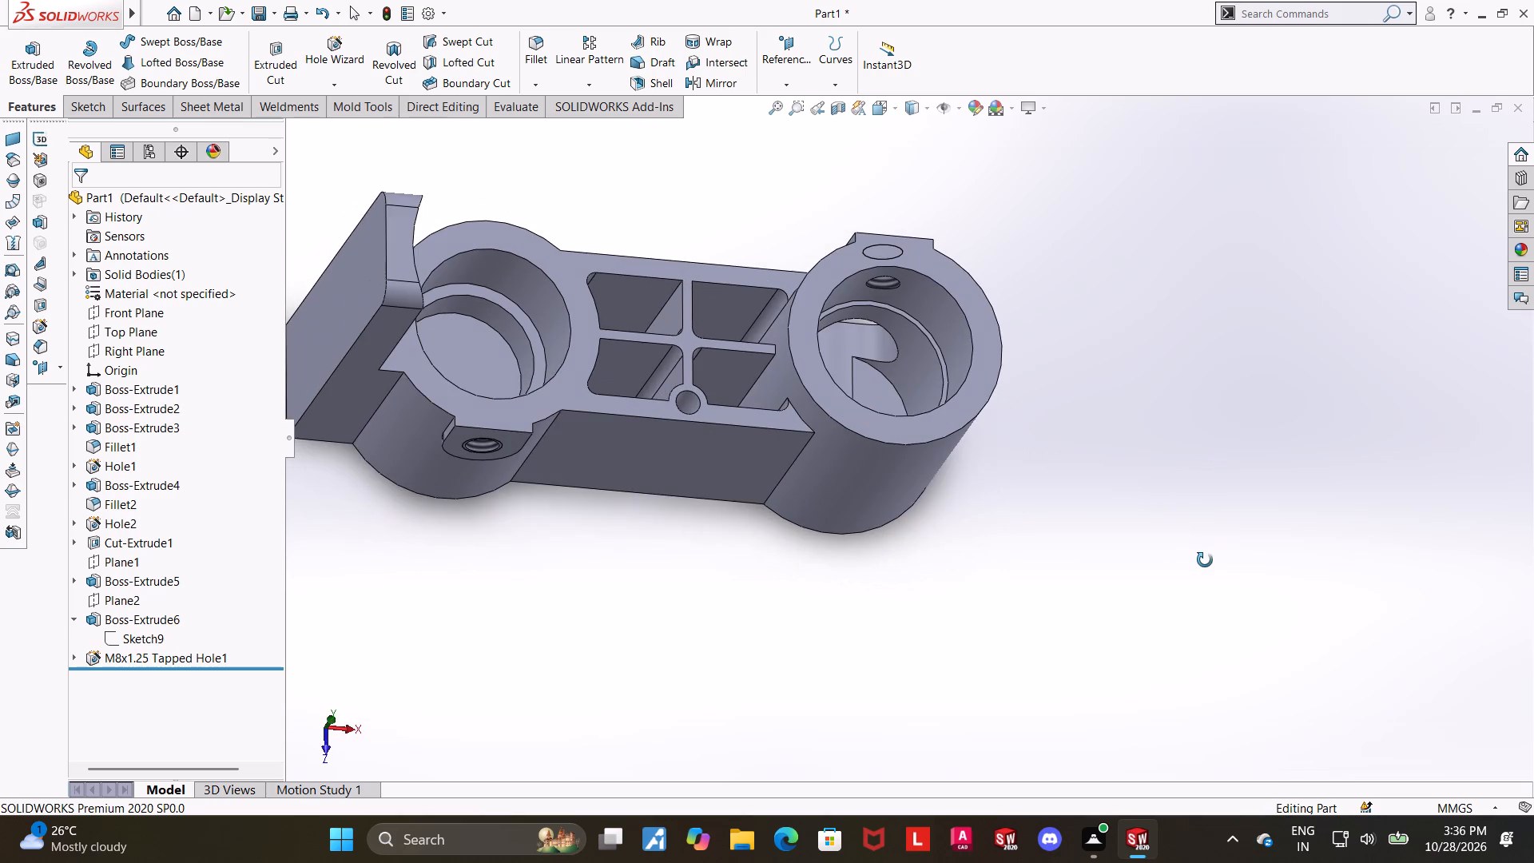
middle_drag(1205, 560, 1198, 553)
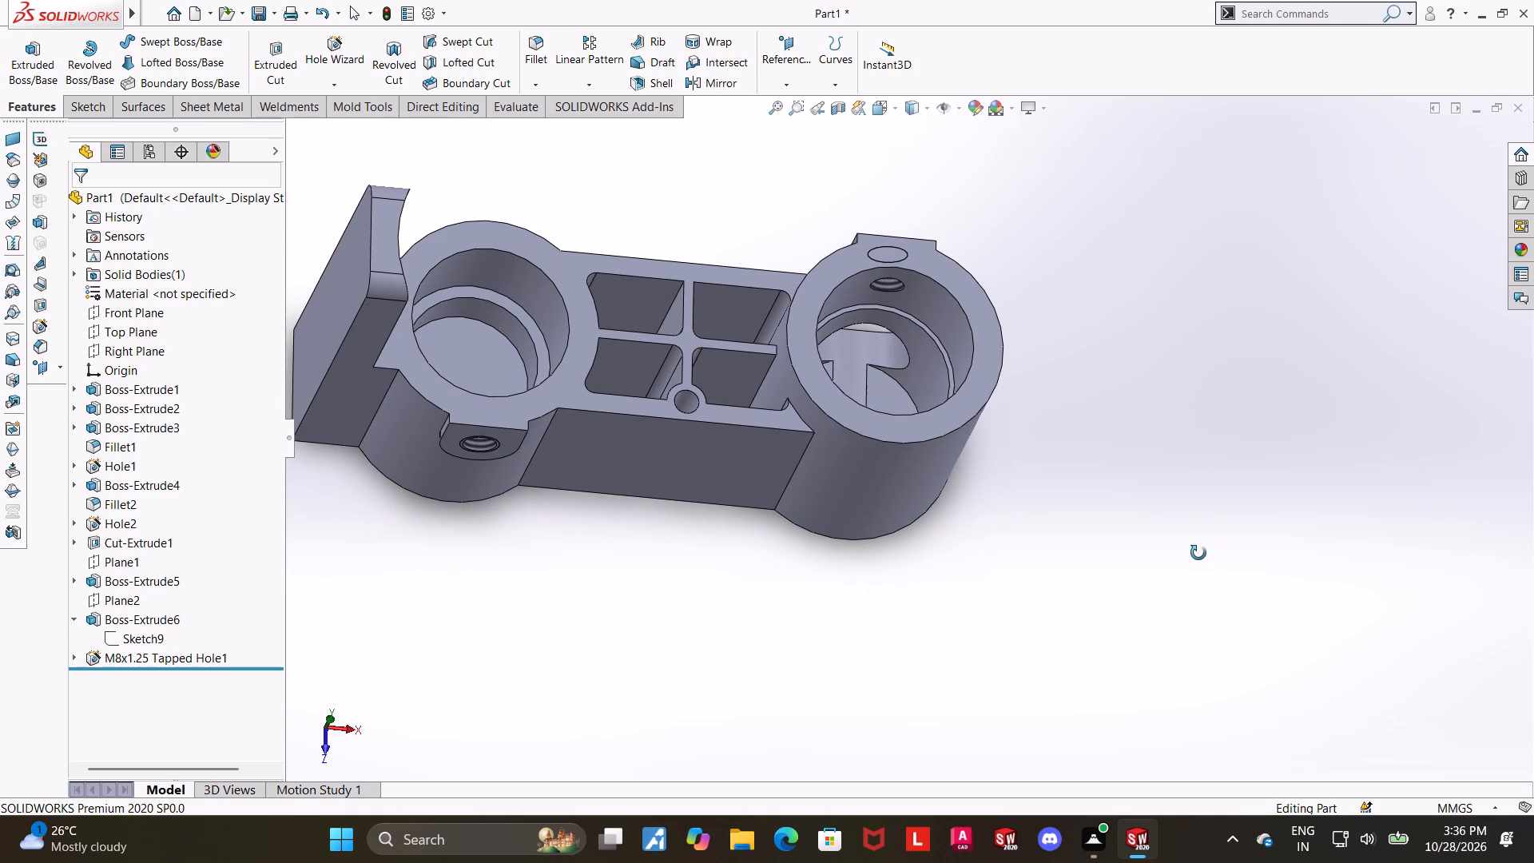
middle_drag(1198, 553, 1208, 515)
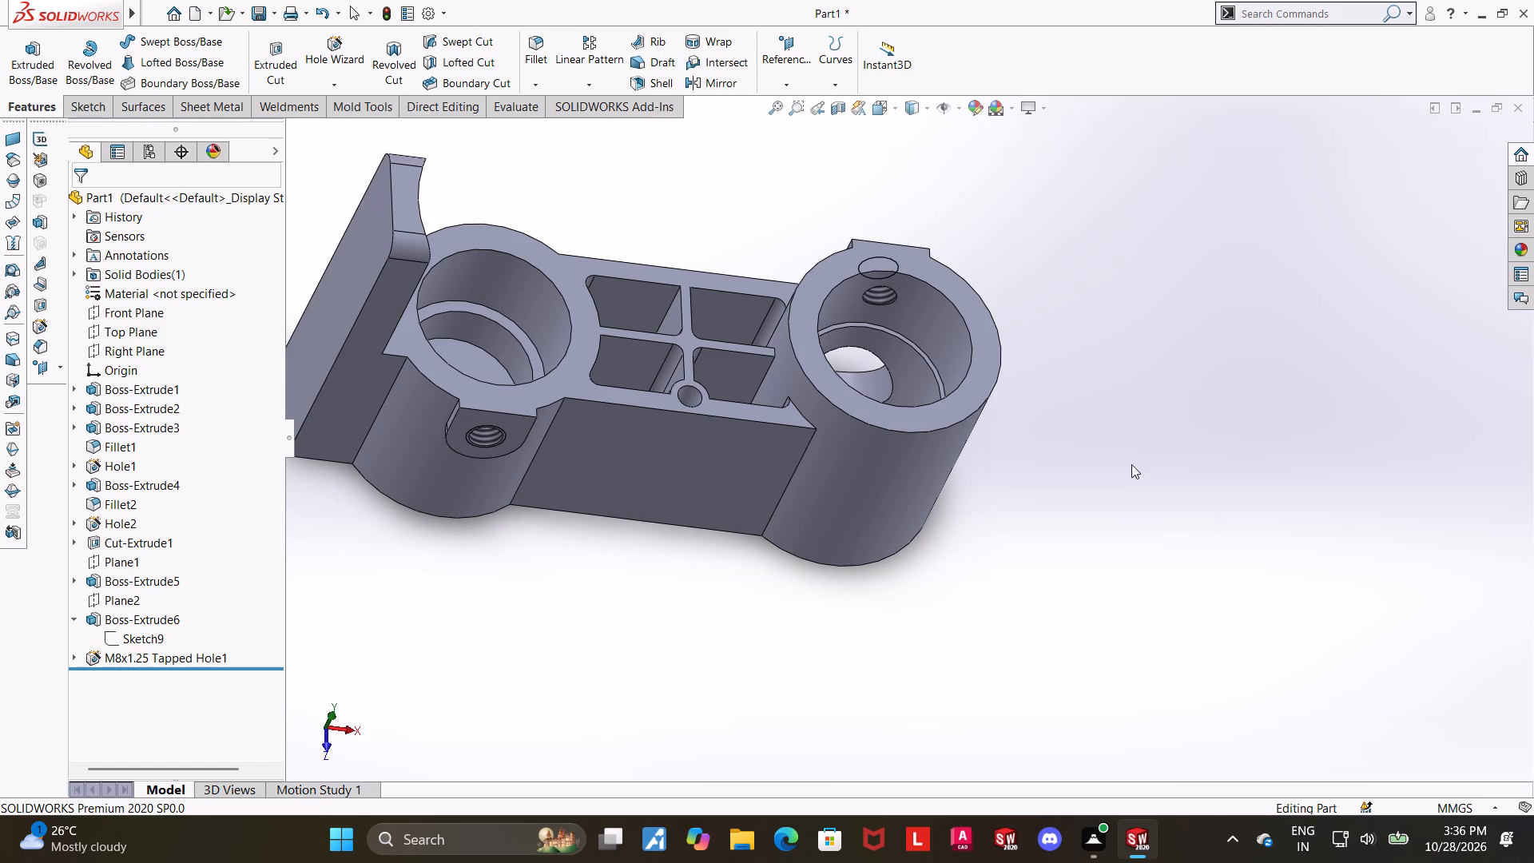
Examine the taller boss, its counterbore and the pad's tapped hole close up in the top view.
click(892, 105)
click(799, 405)
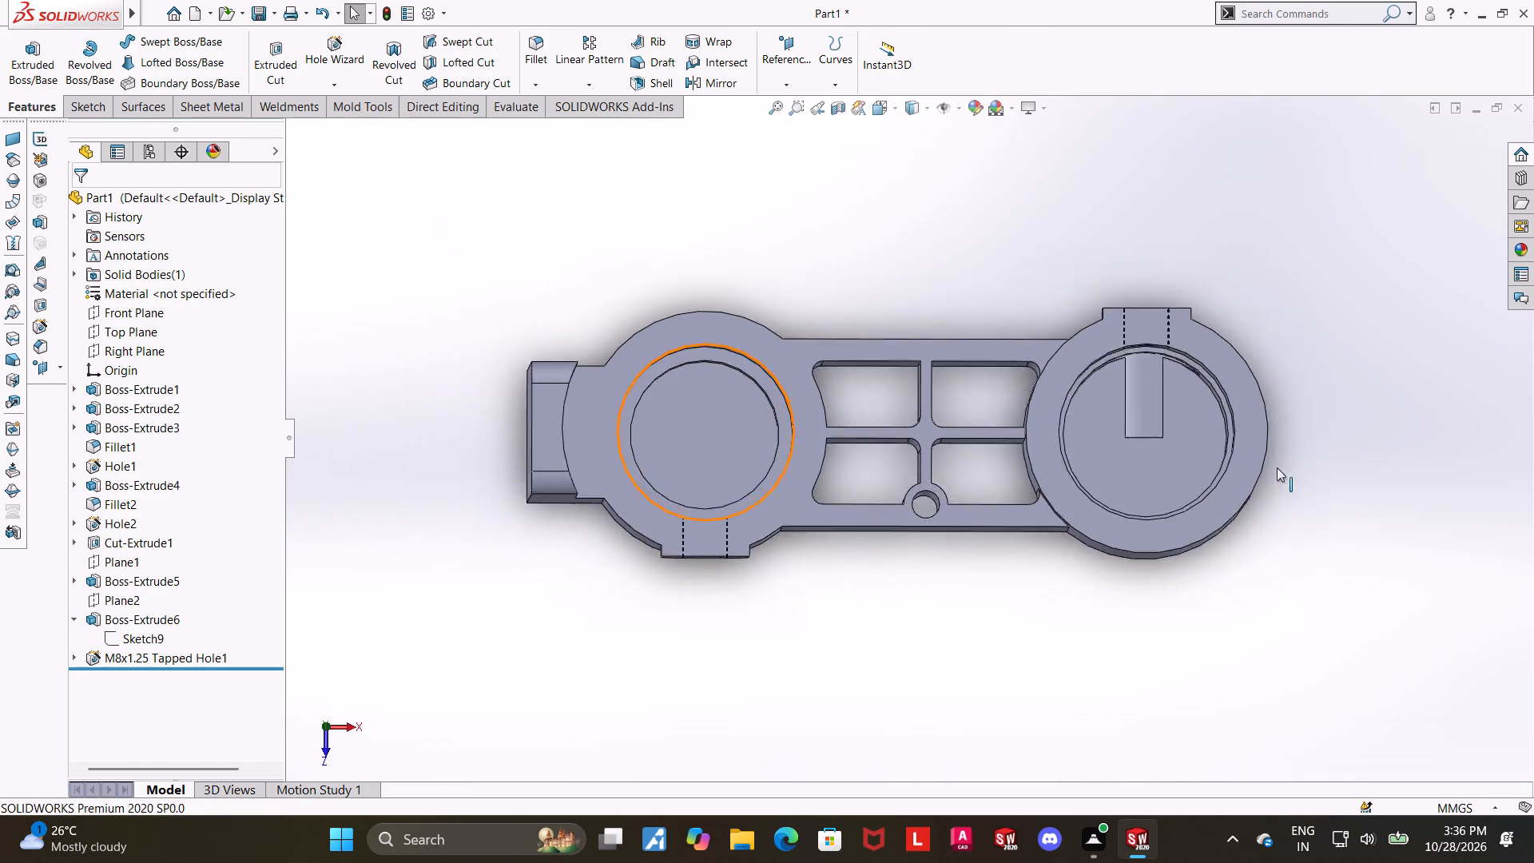
scroll(1305, 475, down, 2)
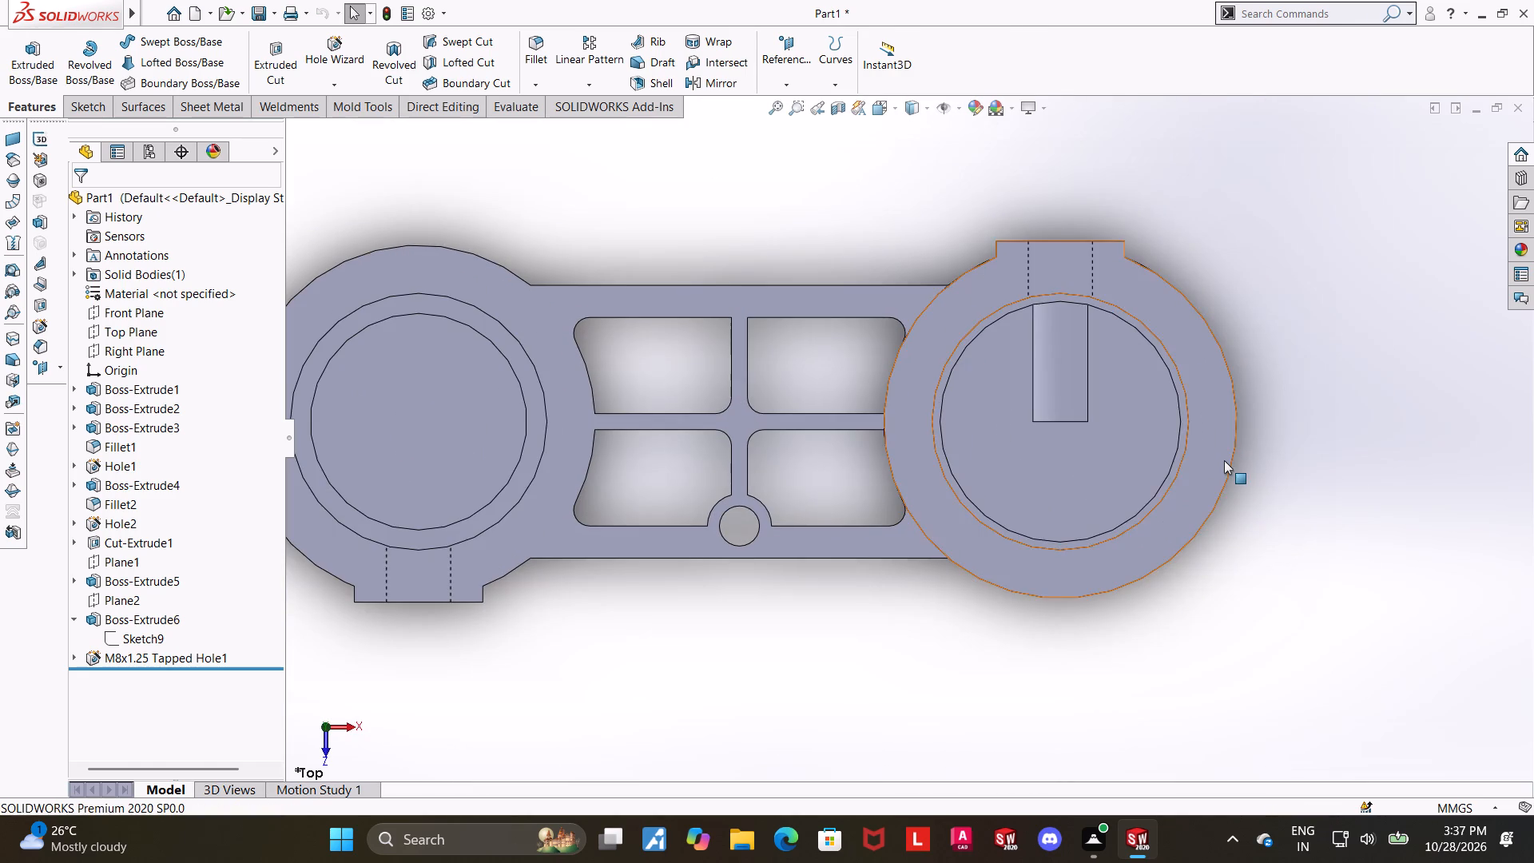
scroll(1224, 460, down, 1)
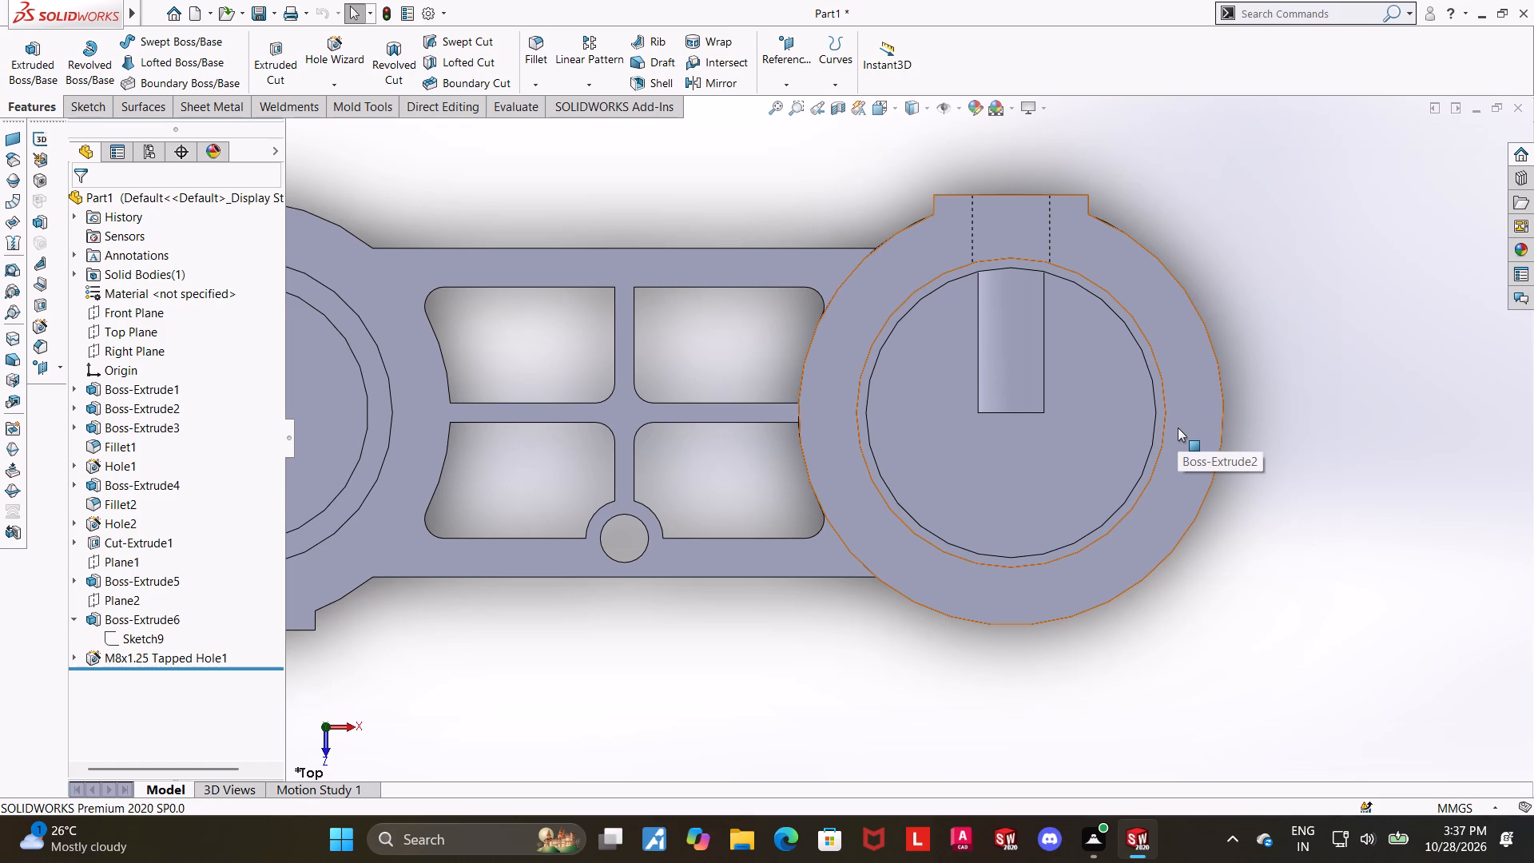
scroll(1178, 428, up, 1)
scroll(1035, 439, down, 1)
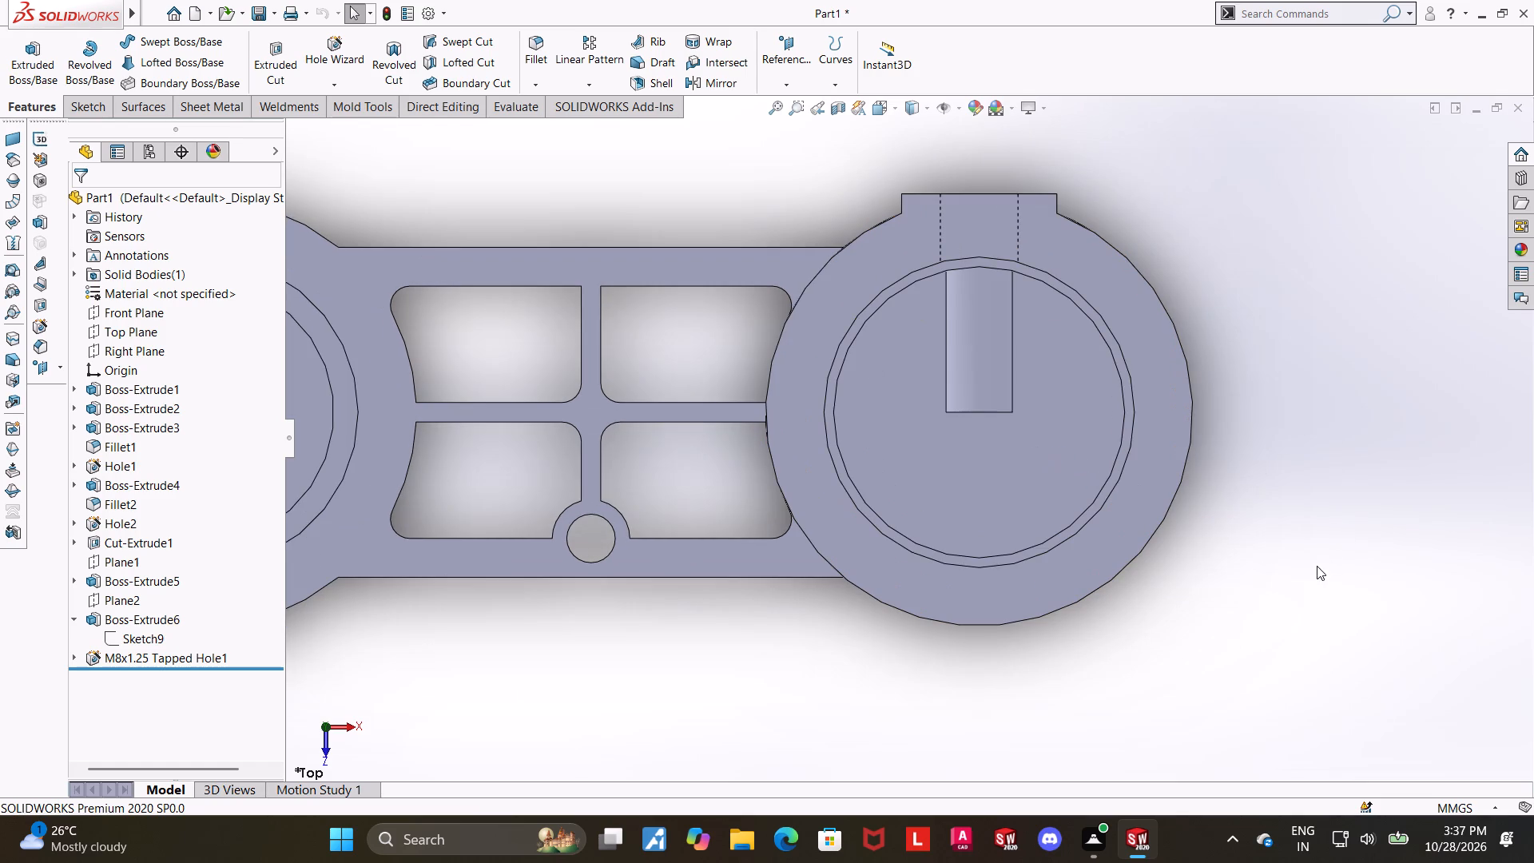
click(1317, 566)
scroll(1042, 428, down, 1)
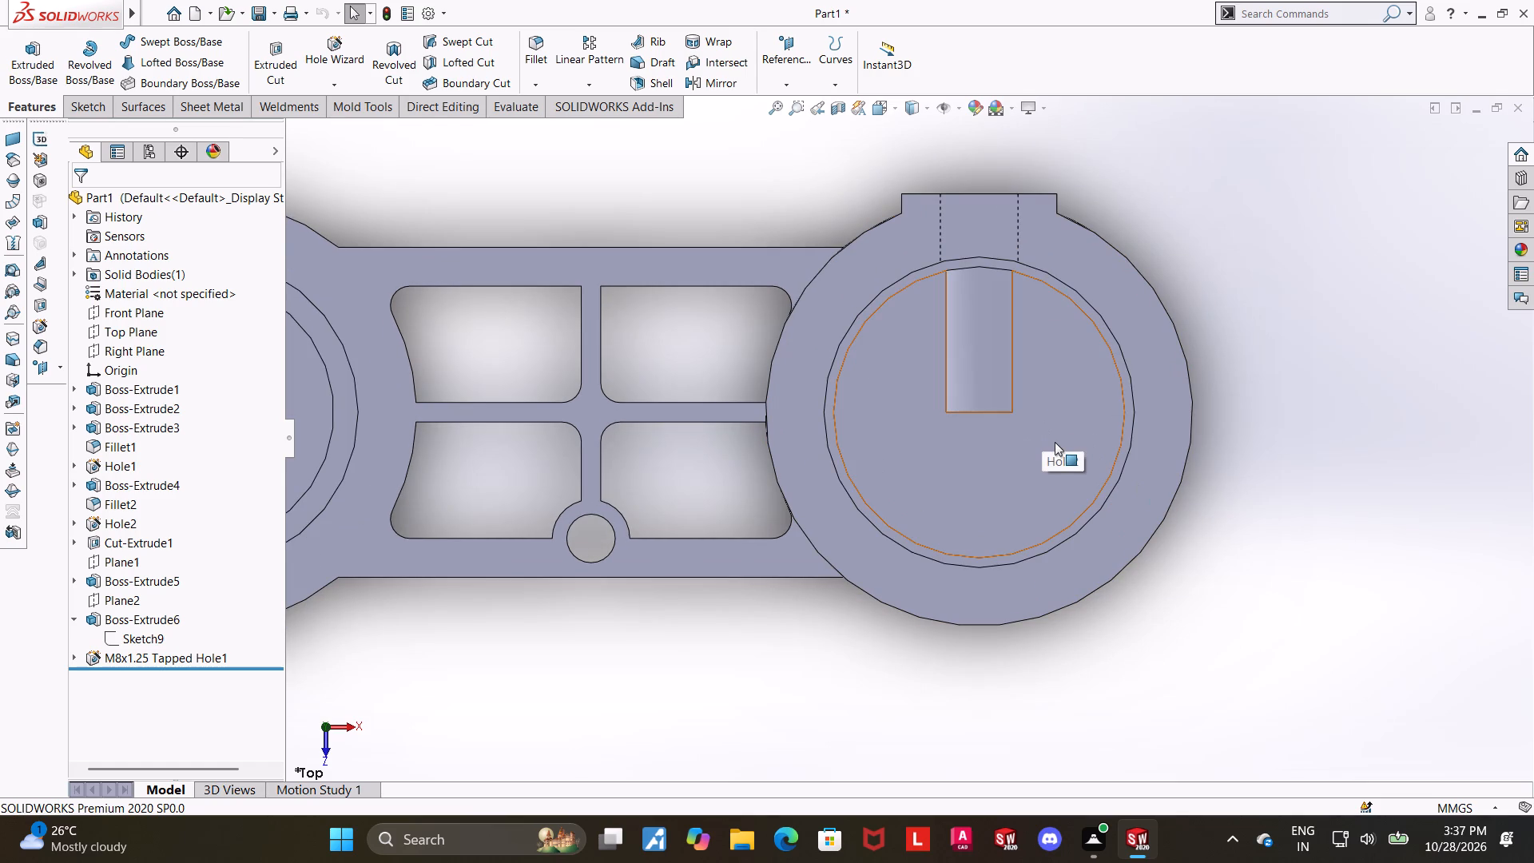
scroll(1055, 442, up, 1)
scroll(1051, 507, down, 1)
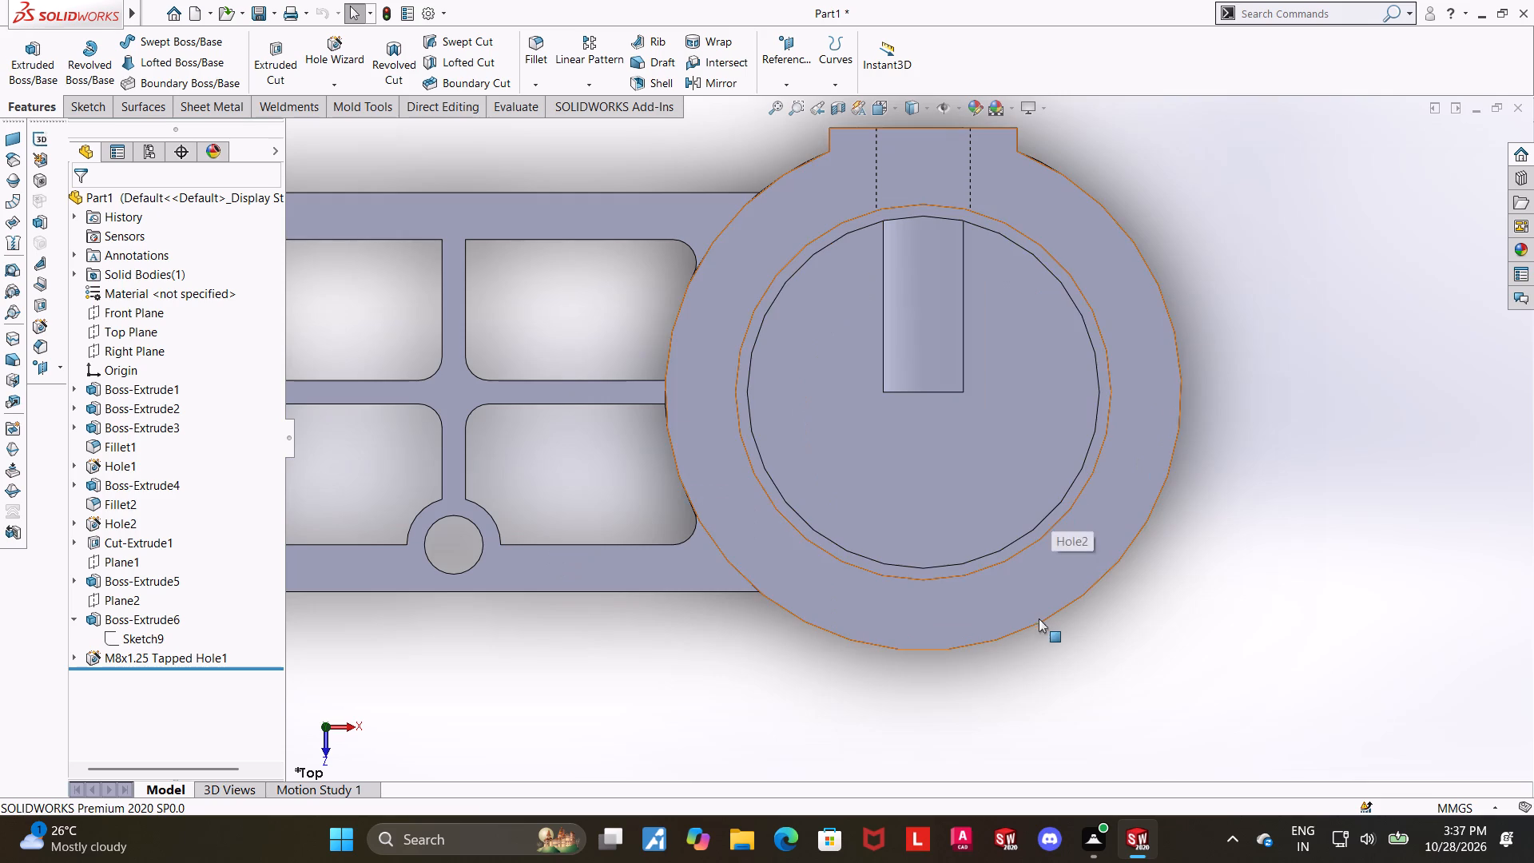
scroll(979, 571, up, 1)
Examine the threads of both tapped holes at an angle, inside the taller boss and on the pad beside the upright tab.
middle_drag(974, 570, 962, 420)
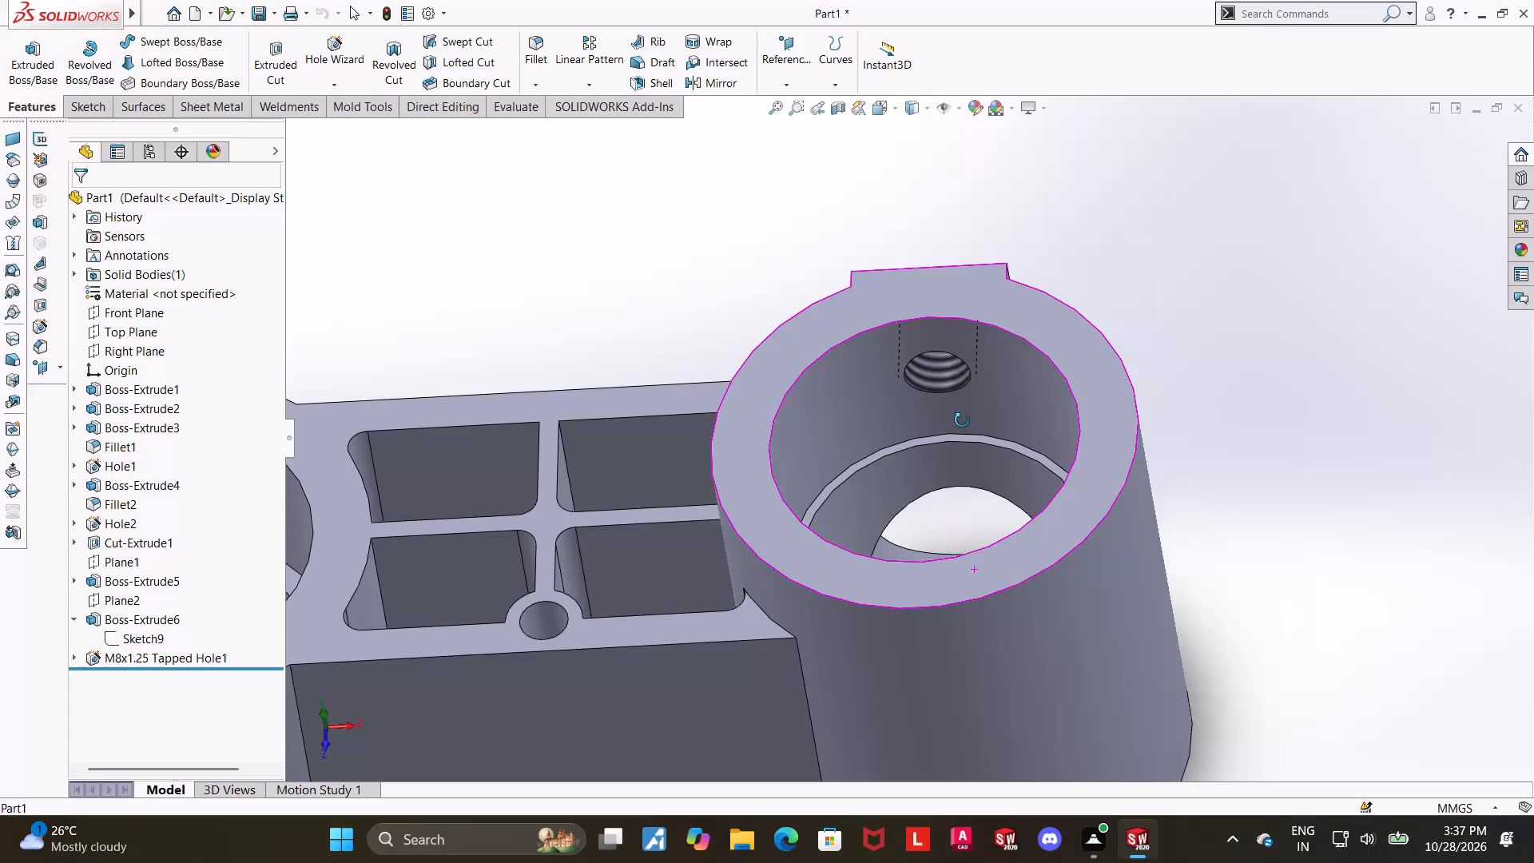
middle_drag(962, 420, 964, 421)
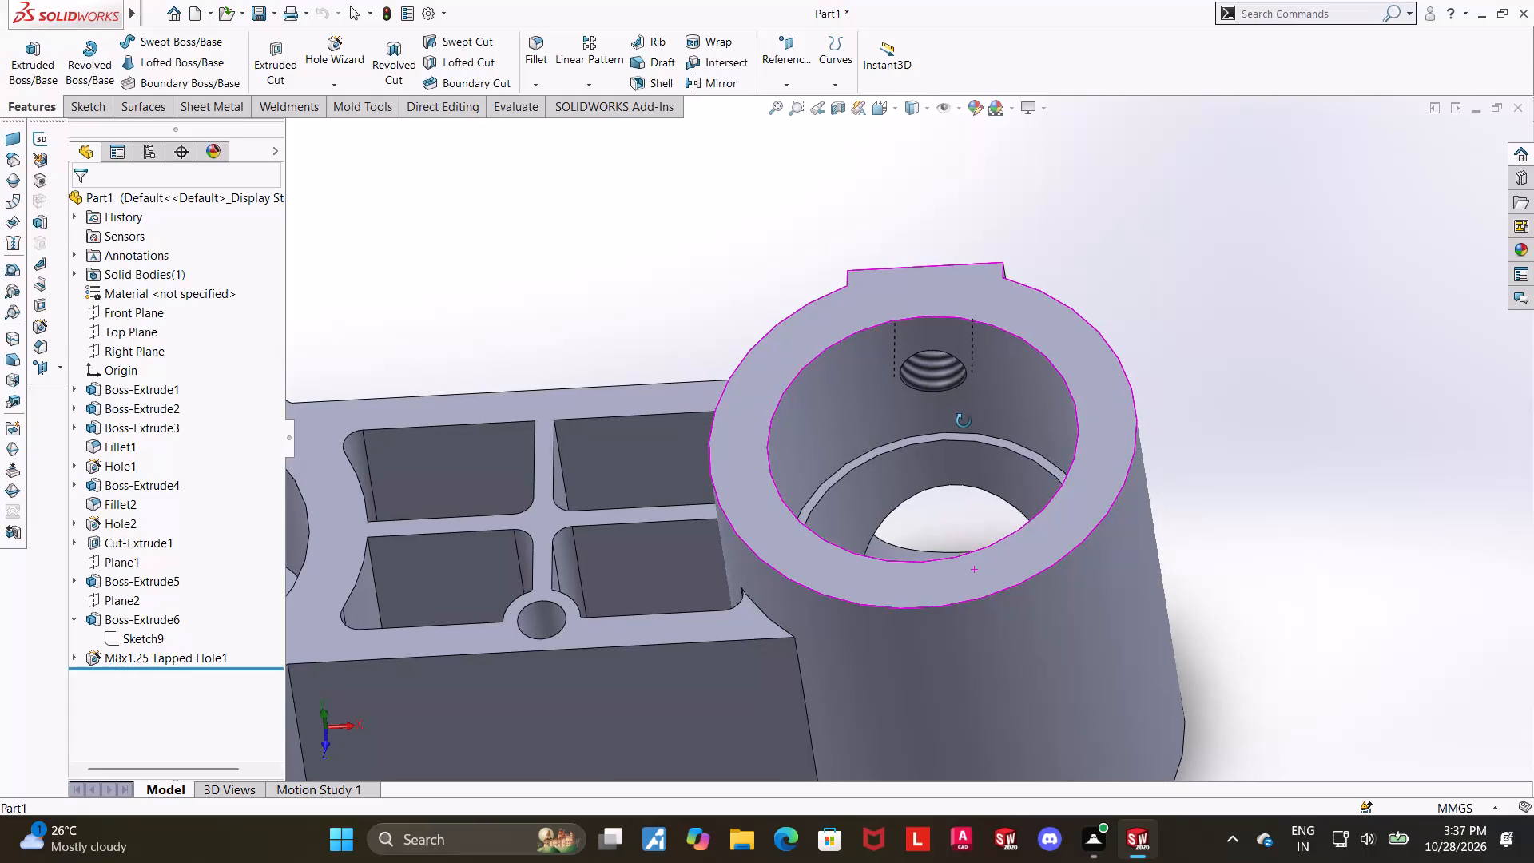
middle_drag(964, 421, 968, 357)
scroll(988, 400, up, 5)
scroll(658, 609, down, 3)
middle_drag(635, 606, 638, 547)
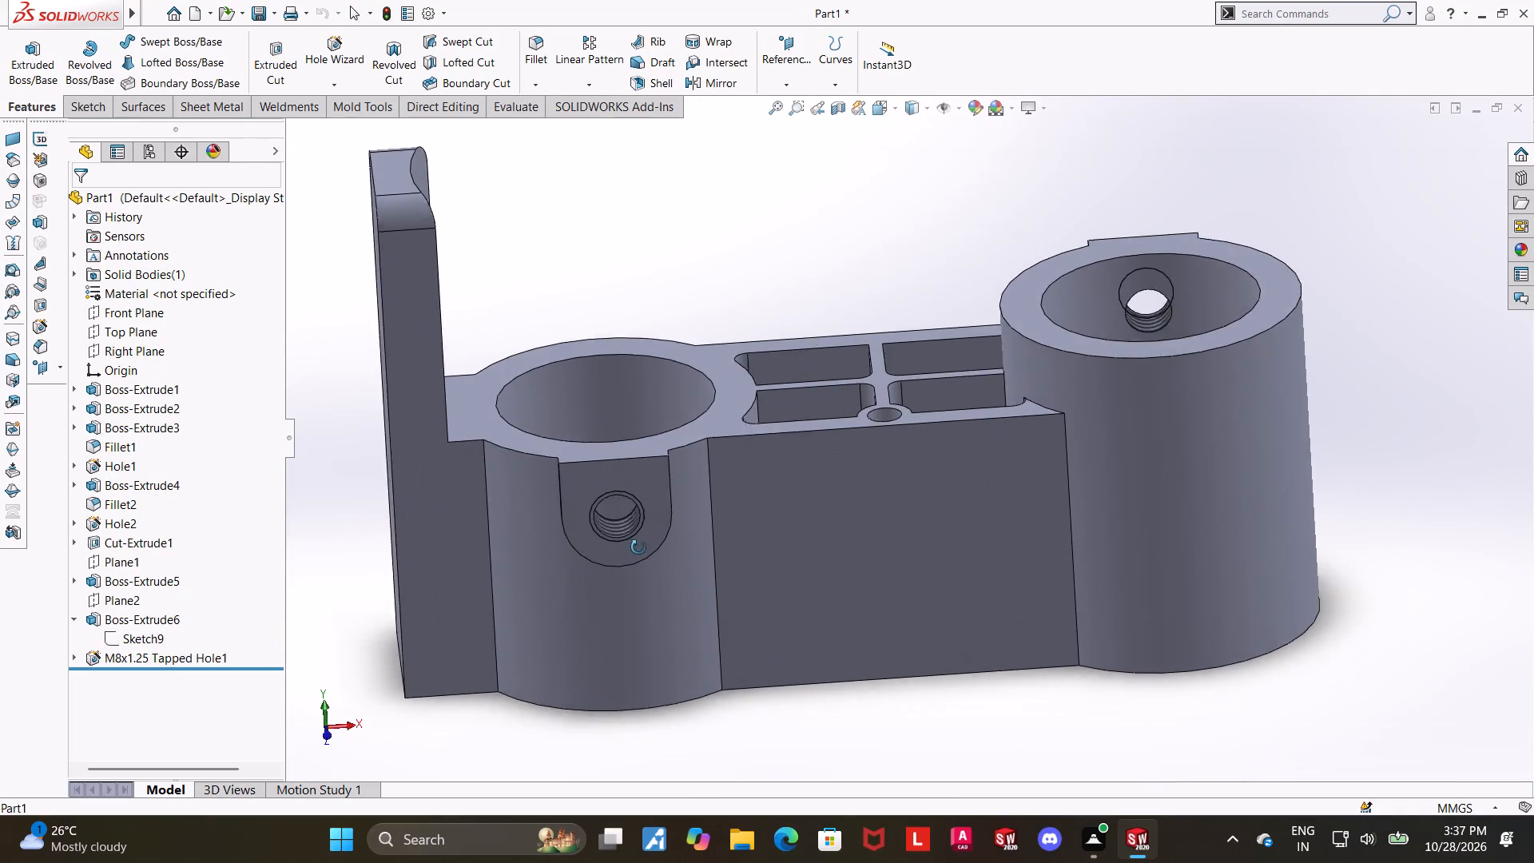
middle_drag(638, 547, 605, 595)
scroll(604, 585, up, 4)
middle_drag(685, 462, 716, 466)
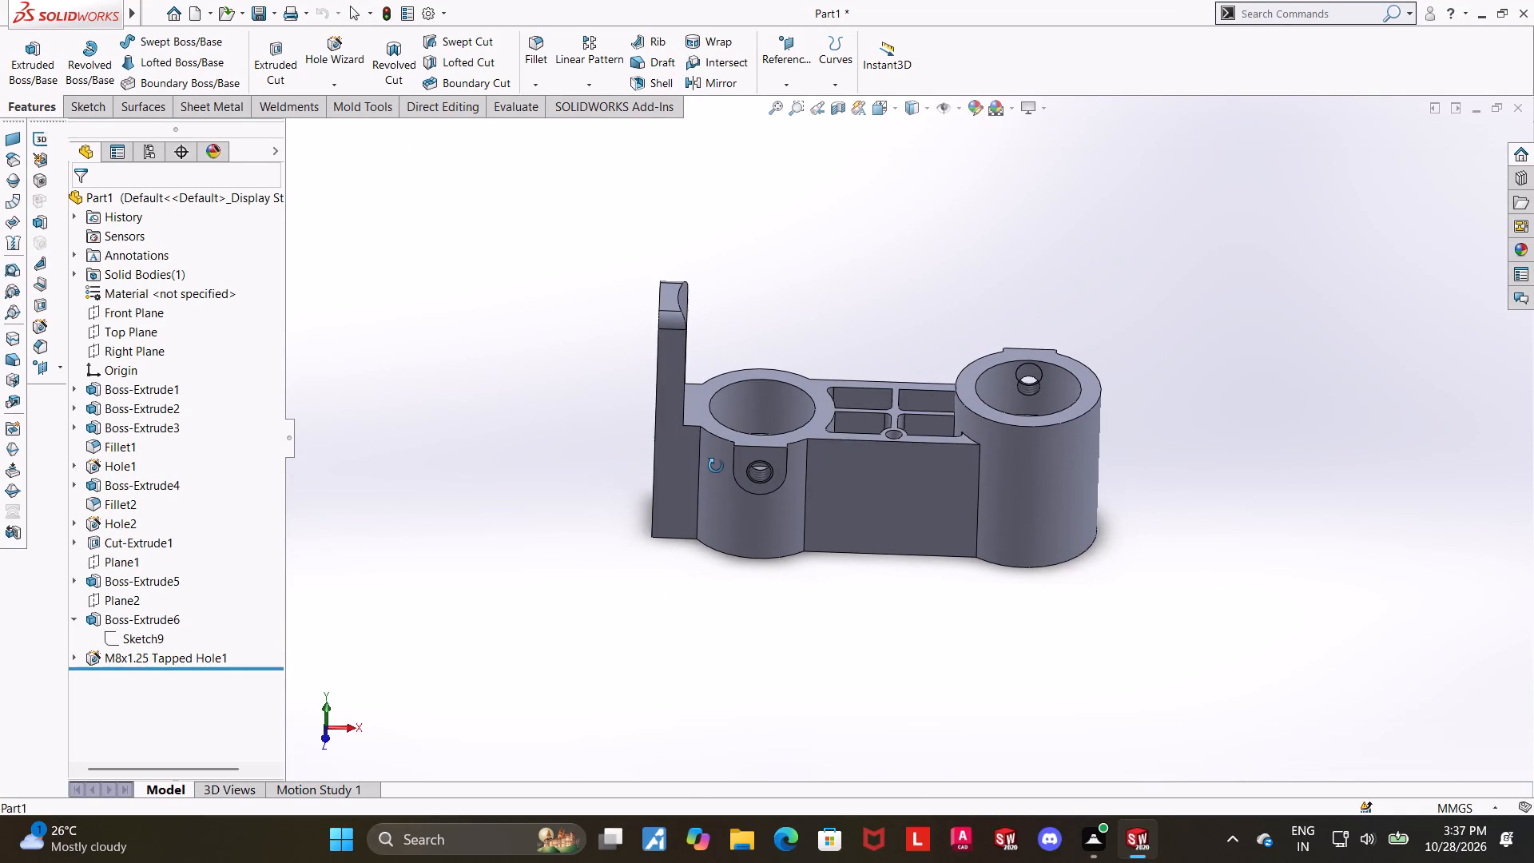
middle_drag(716, 466, 728, 494)
Examine the part in plan view and with the tapped pads tilted into view from both sides.
click(888, 199)
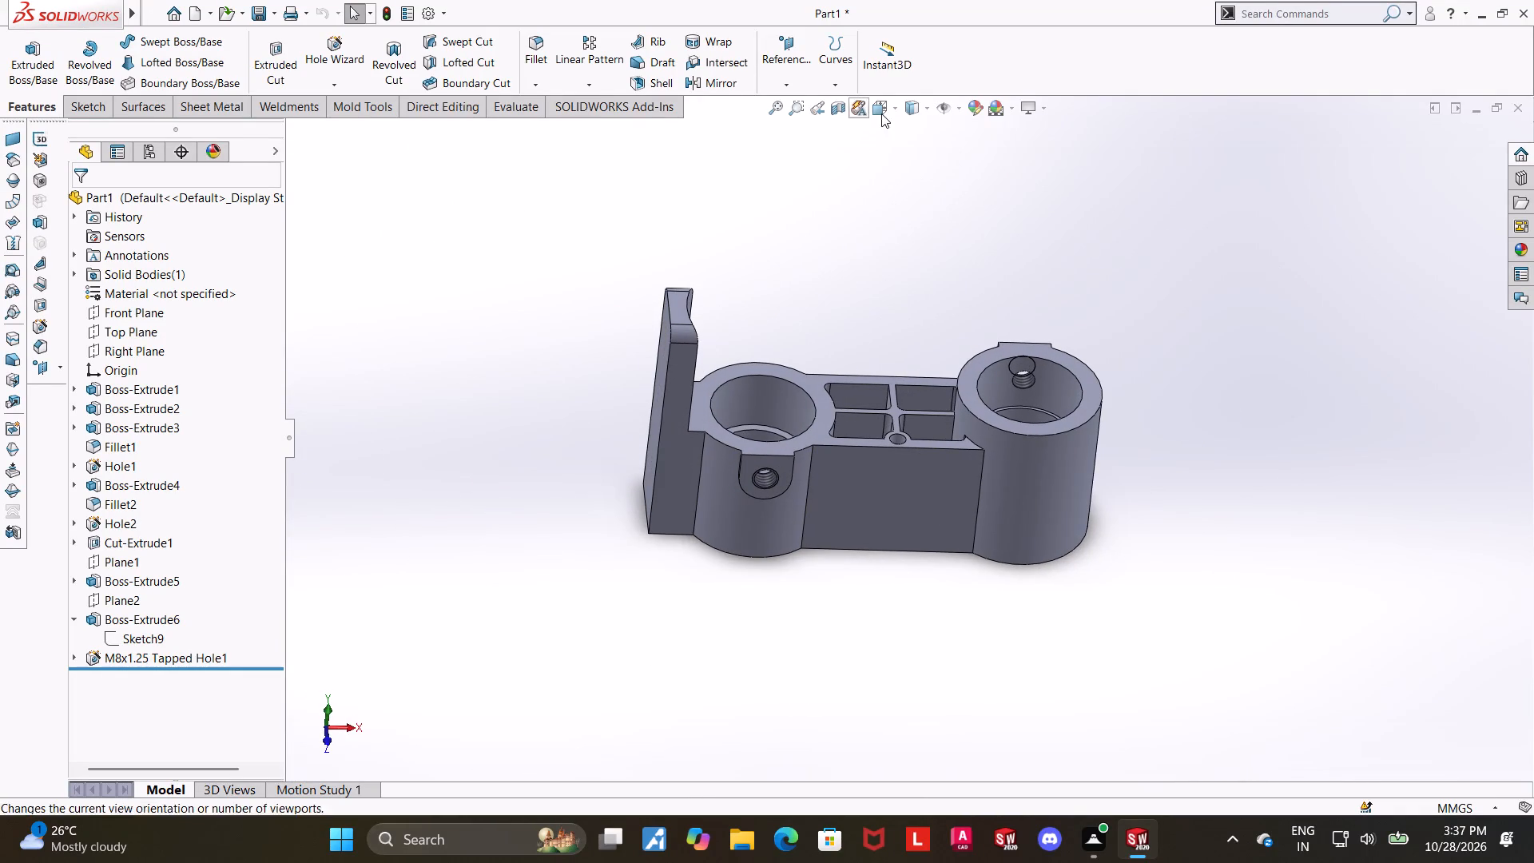
click(881, 113)
click(778, 380)
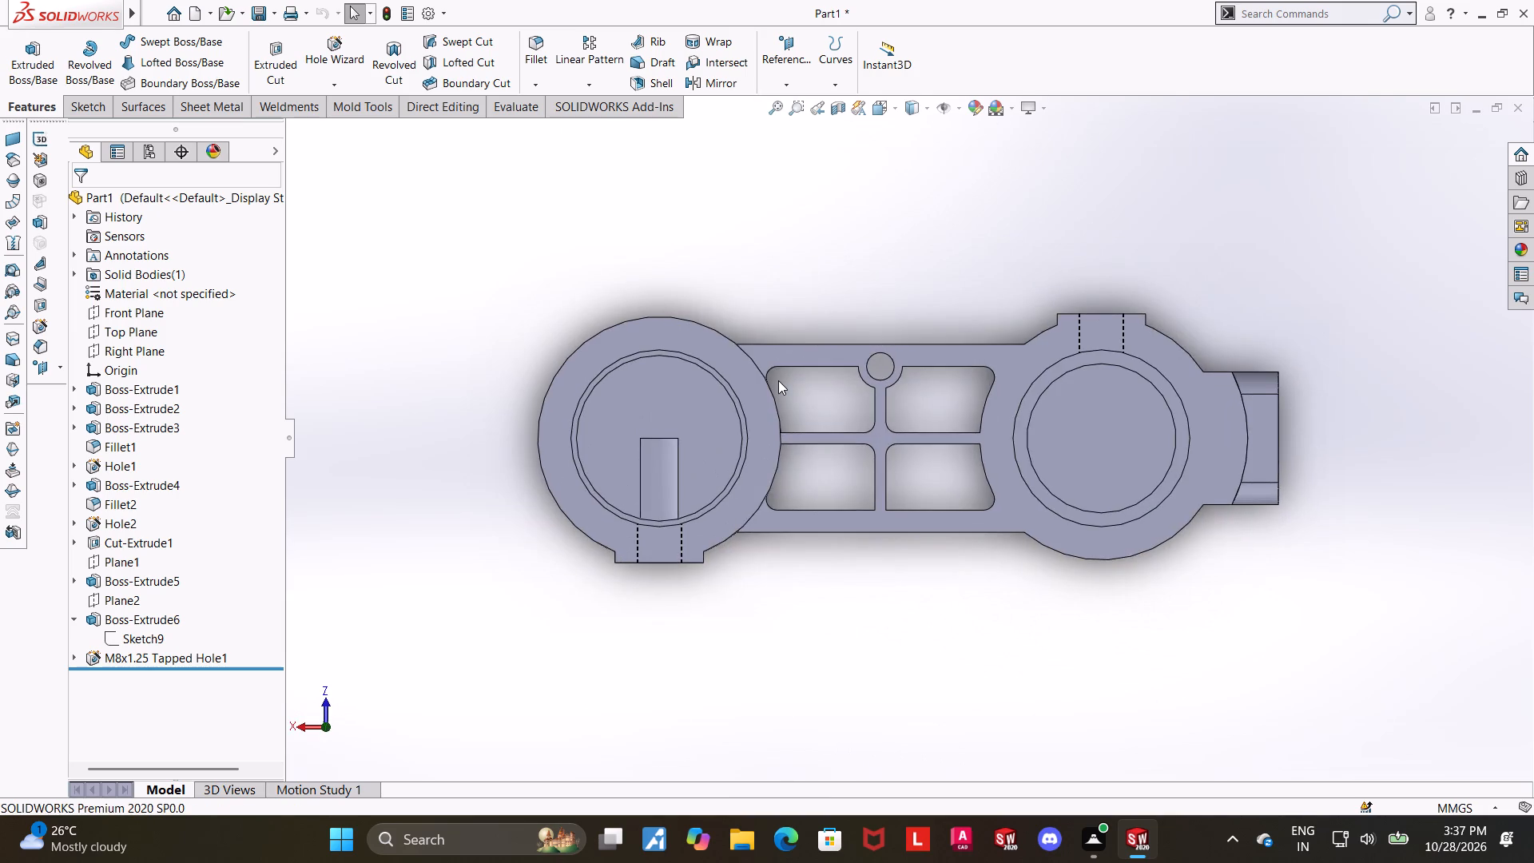
scroll(965, 355, up, 2)
scroll(1109, 467, down, 3)
middle_drag(966, 416, 962, 654)
scroll(956, 601, up, 1)
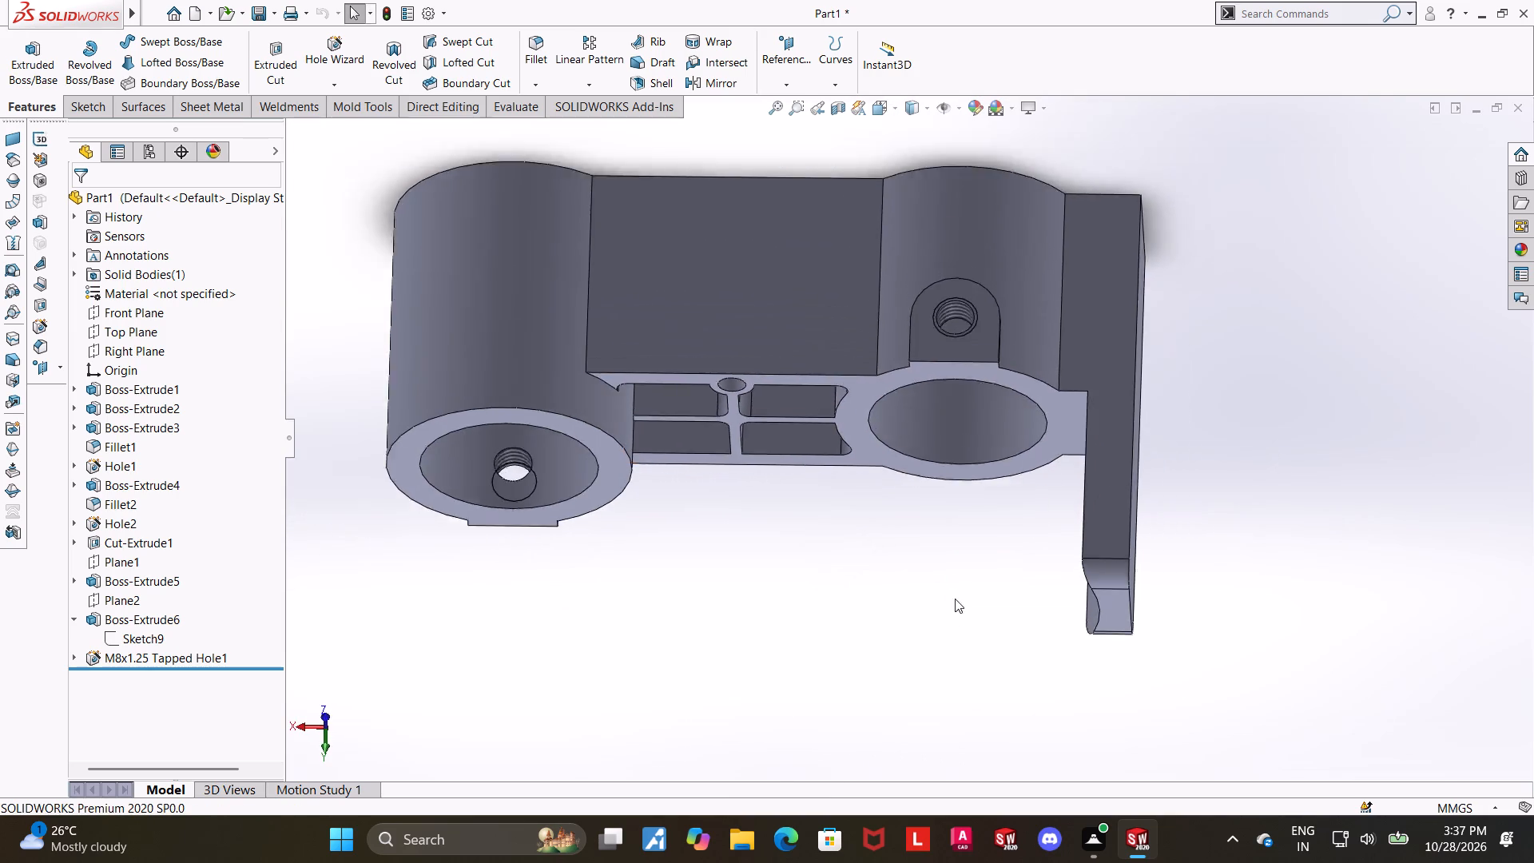
middle_drag(954, 598, 955, 304)
scroll(933, 304, up, 2)
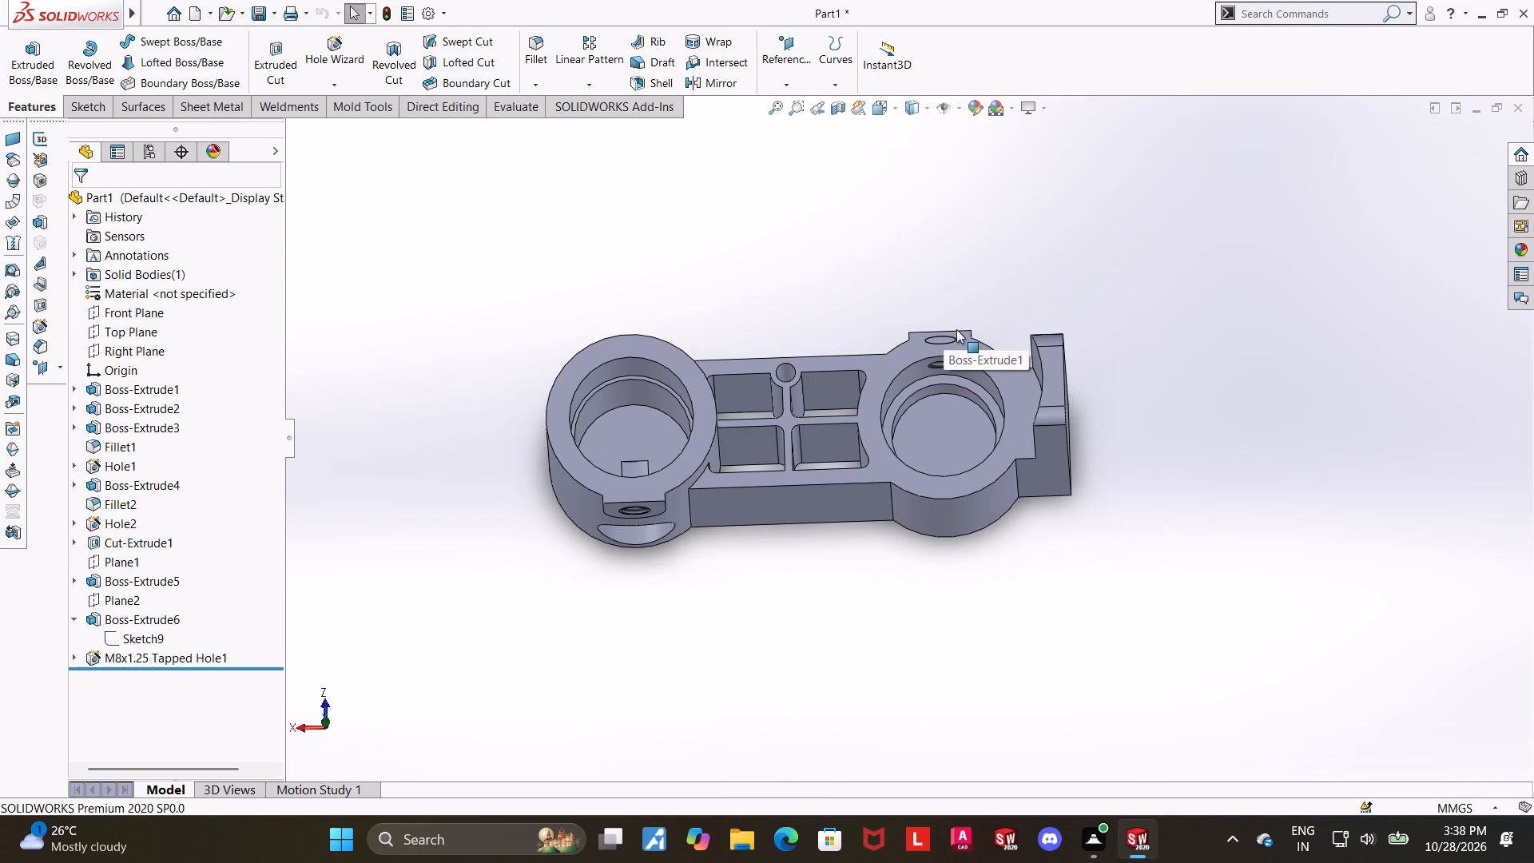
Change the part's display style to Hidden Lines Removed in plan view.
click(881, 113)
click(749, 377)
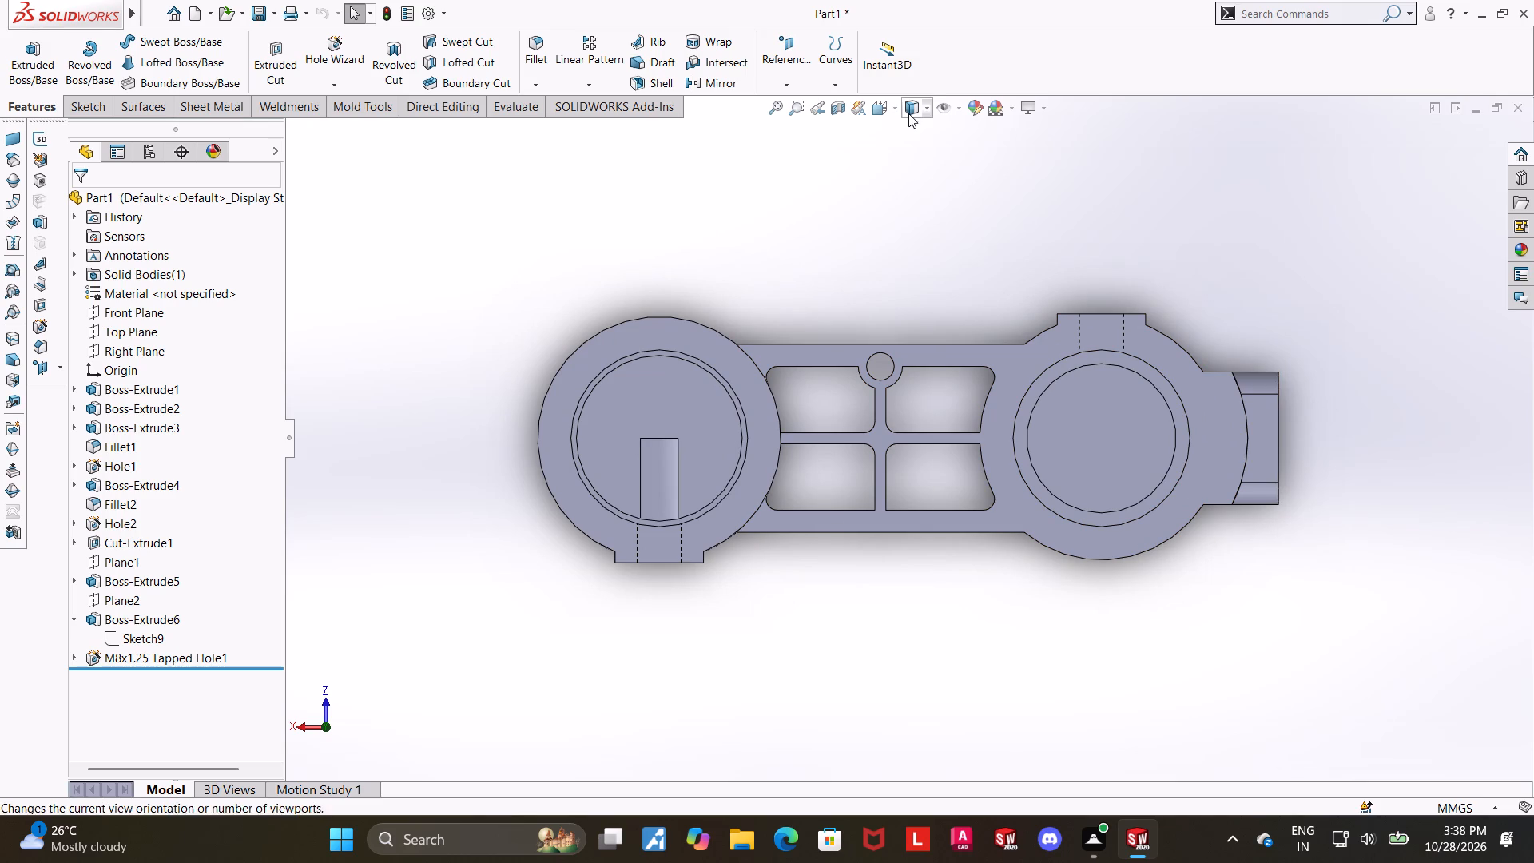
click(909, 113)
click(920, 180)
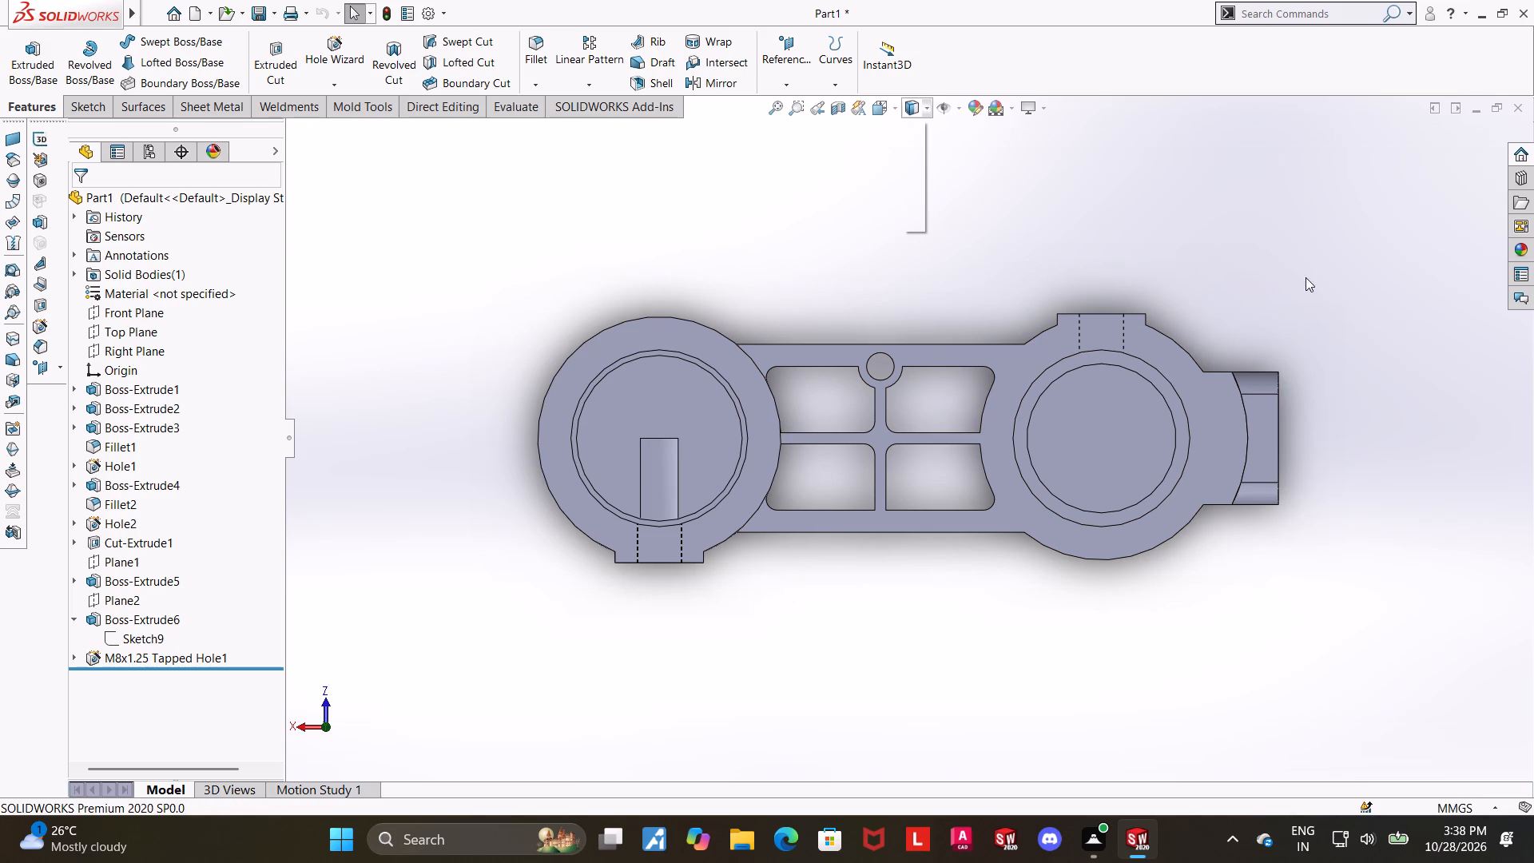
click(1290, 280)
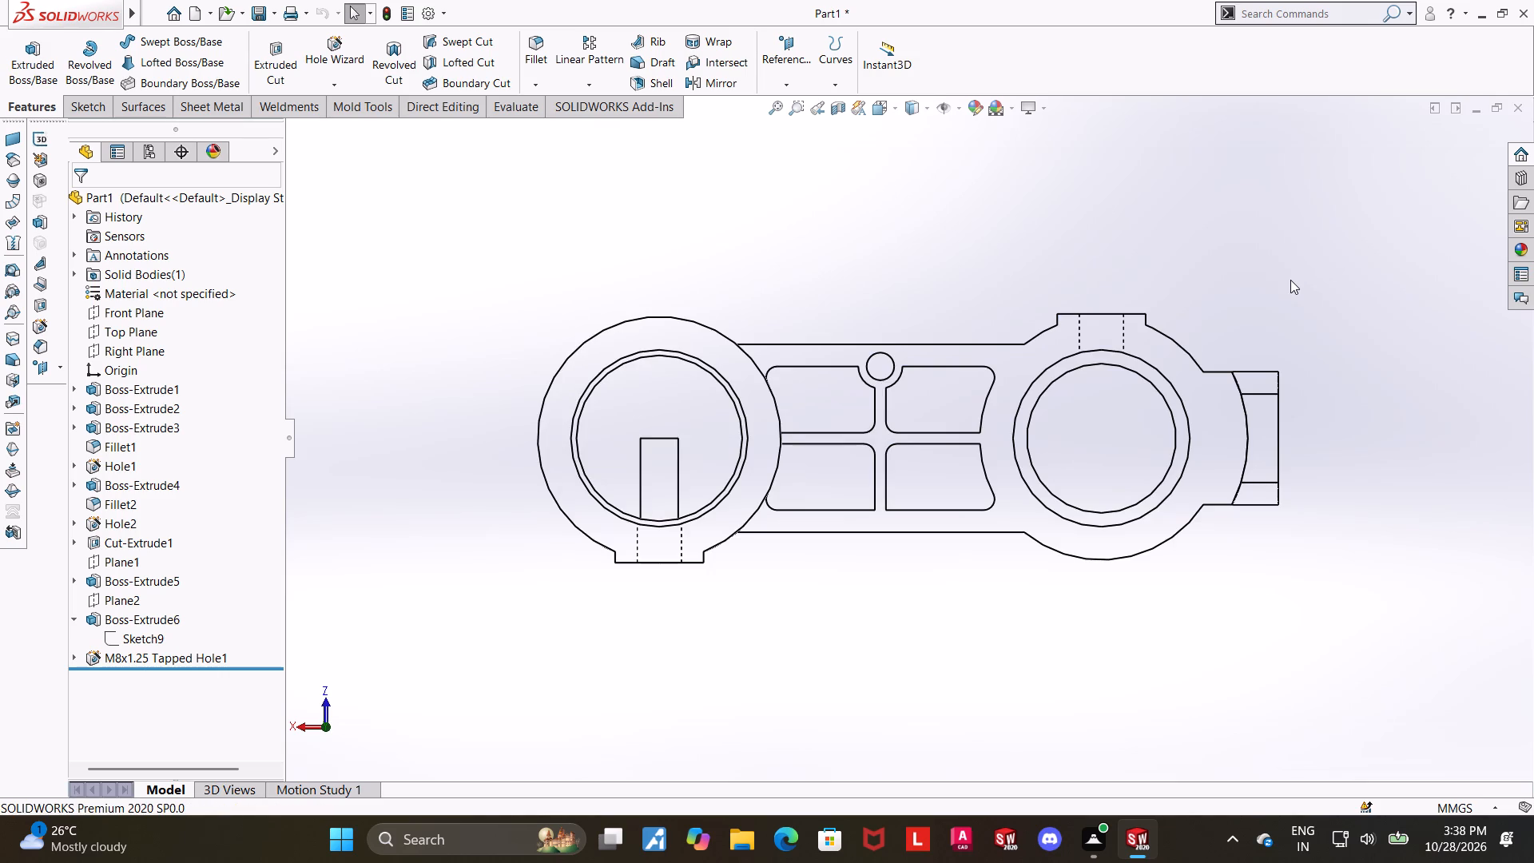
Examine the line display of the bosses, ribs and tapped holes in plan view and at oblique angles.
middle_drag(1053, 358, 923, 336)
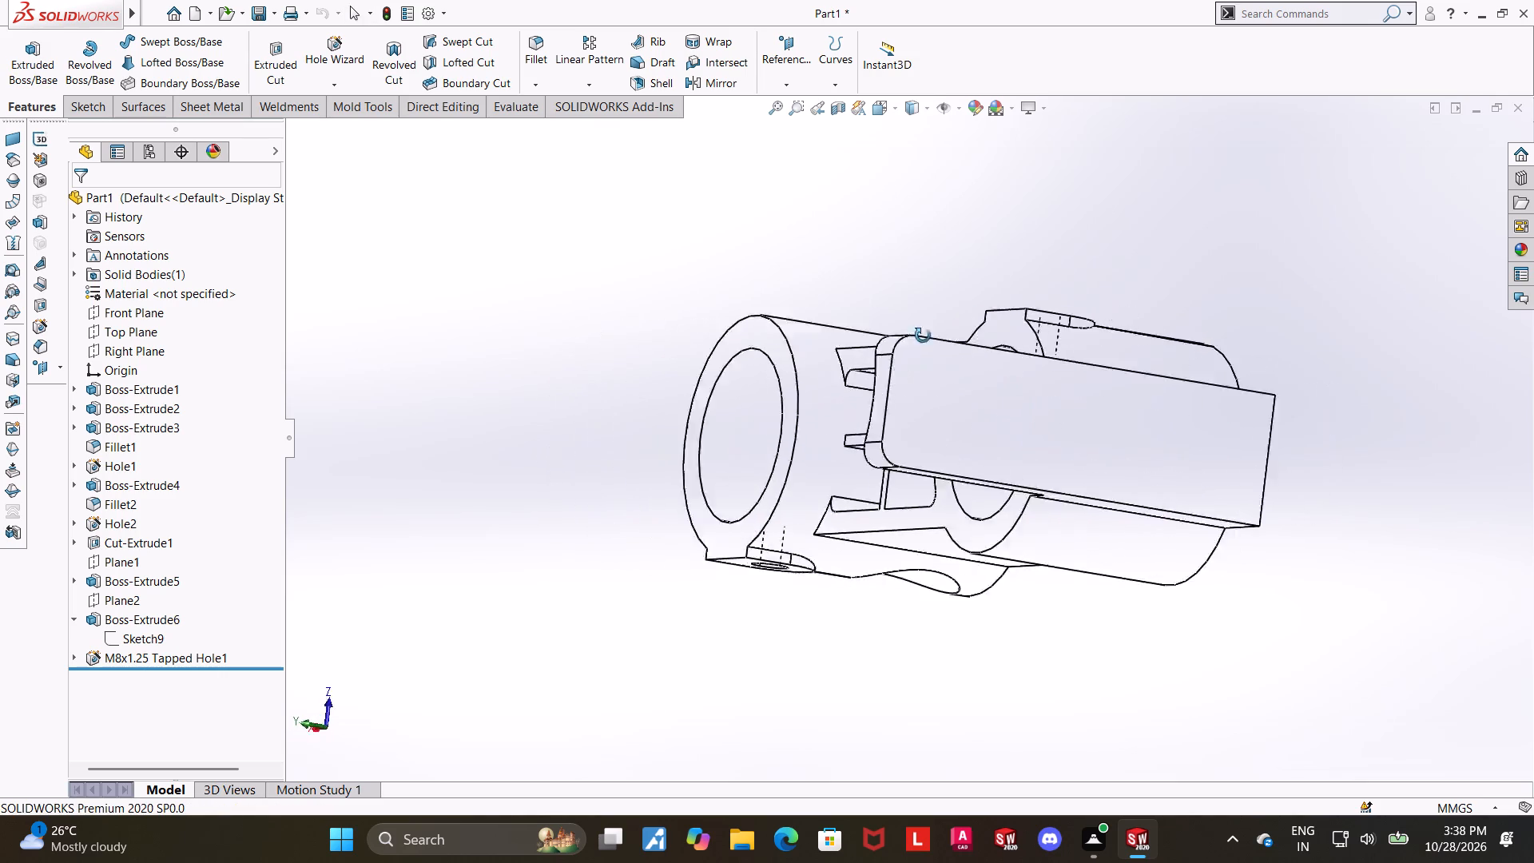
middle_drag(923, 336, 900, 668)
middle_drag(968, 404, 955, 513)
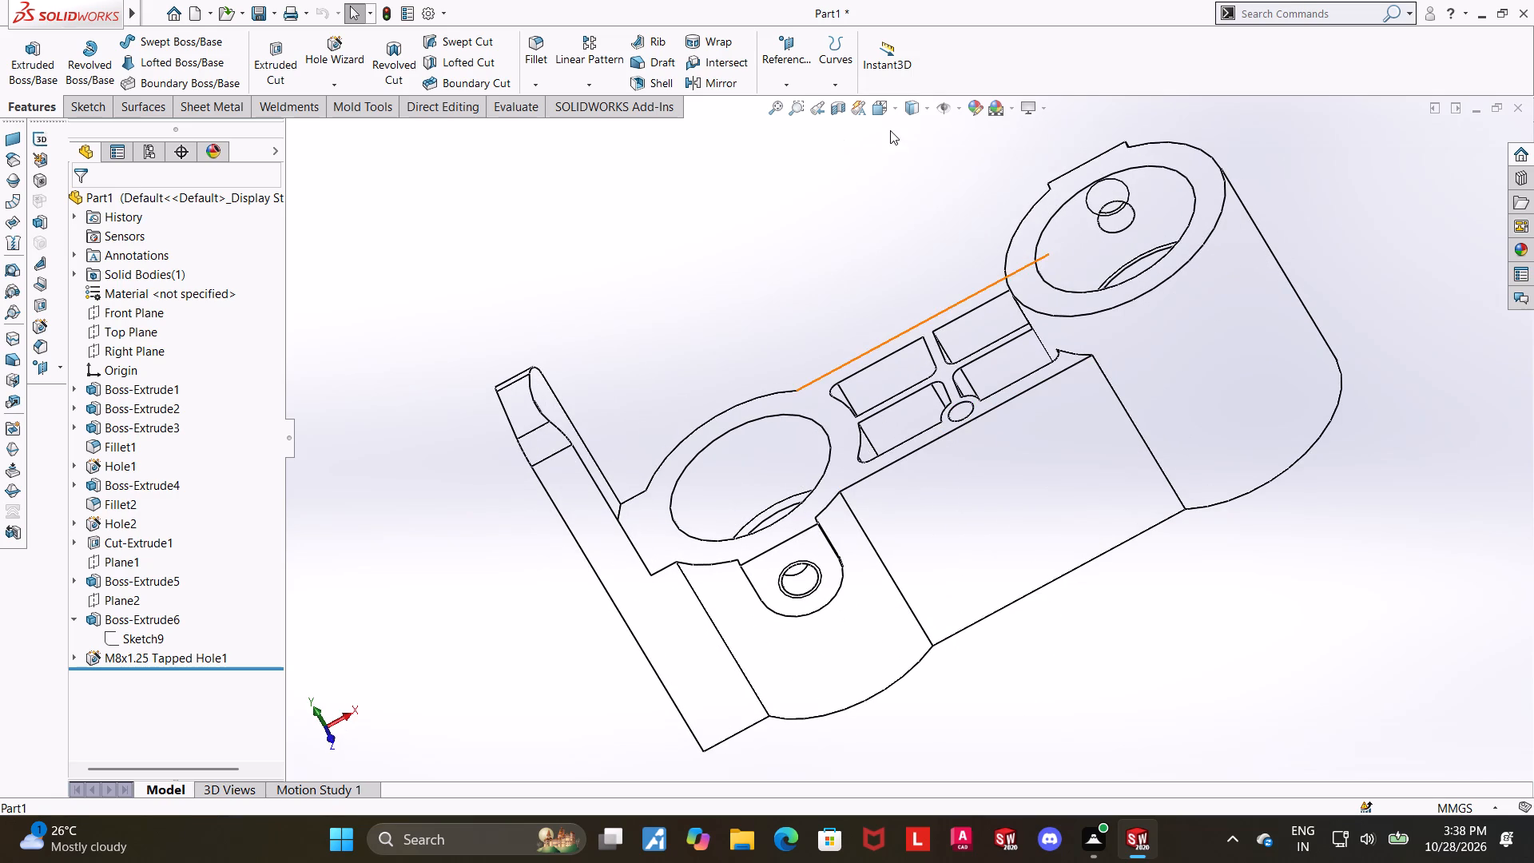
click(886, 108)
click(697, 397)
middle_drag(998, 354, 824, 638)
middle_drag(962, 376, 999, 742)
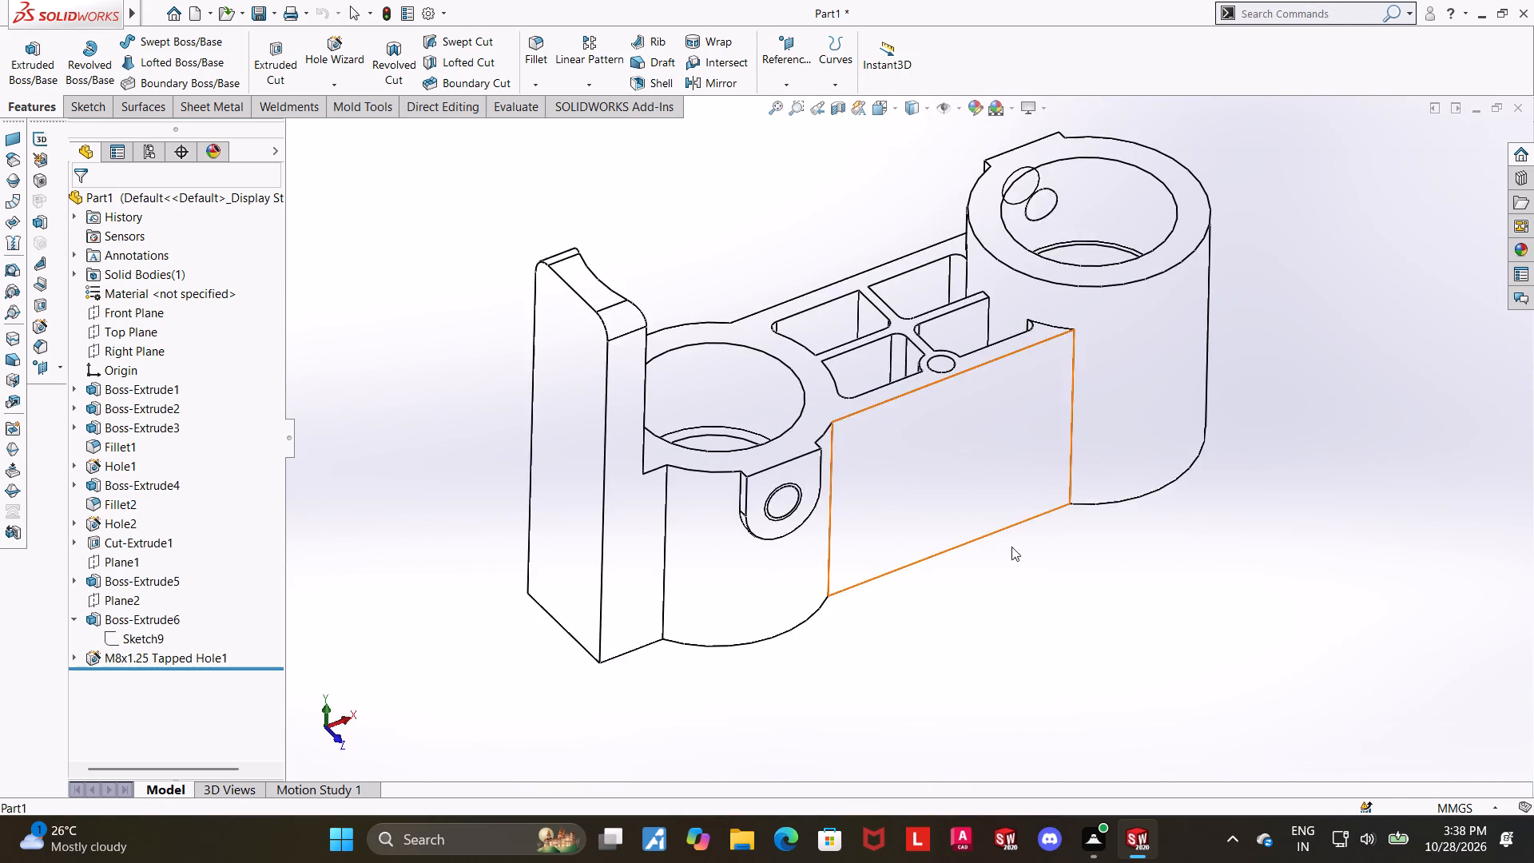
middle_drag(1011, 547, 1067, 685)
click(877, 100)
click(819, 400)
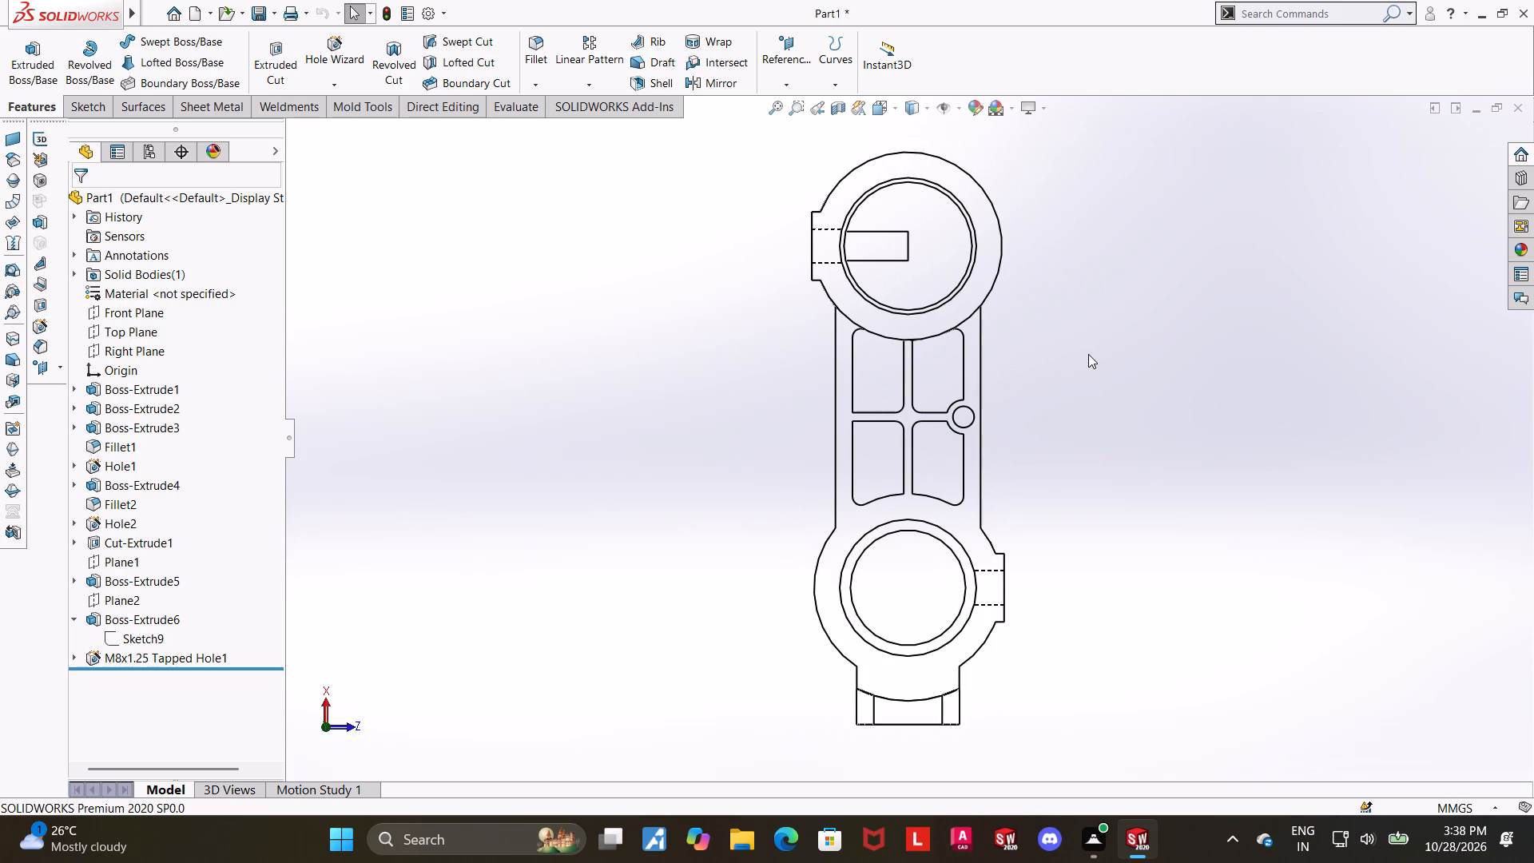
scroll(995, 304, down, 1)
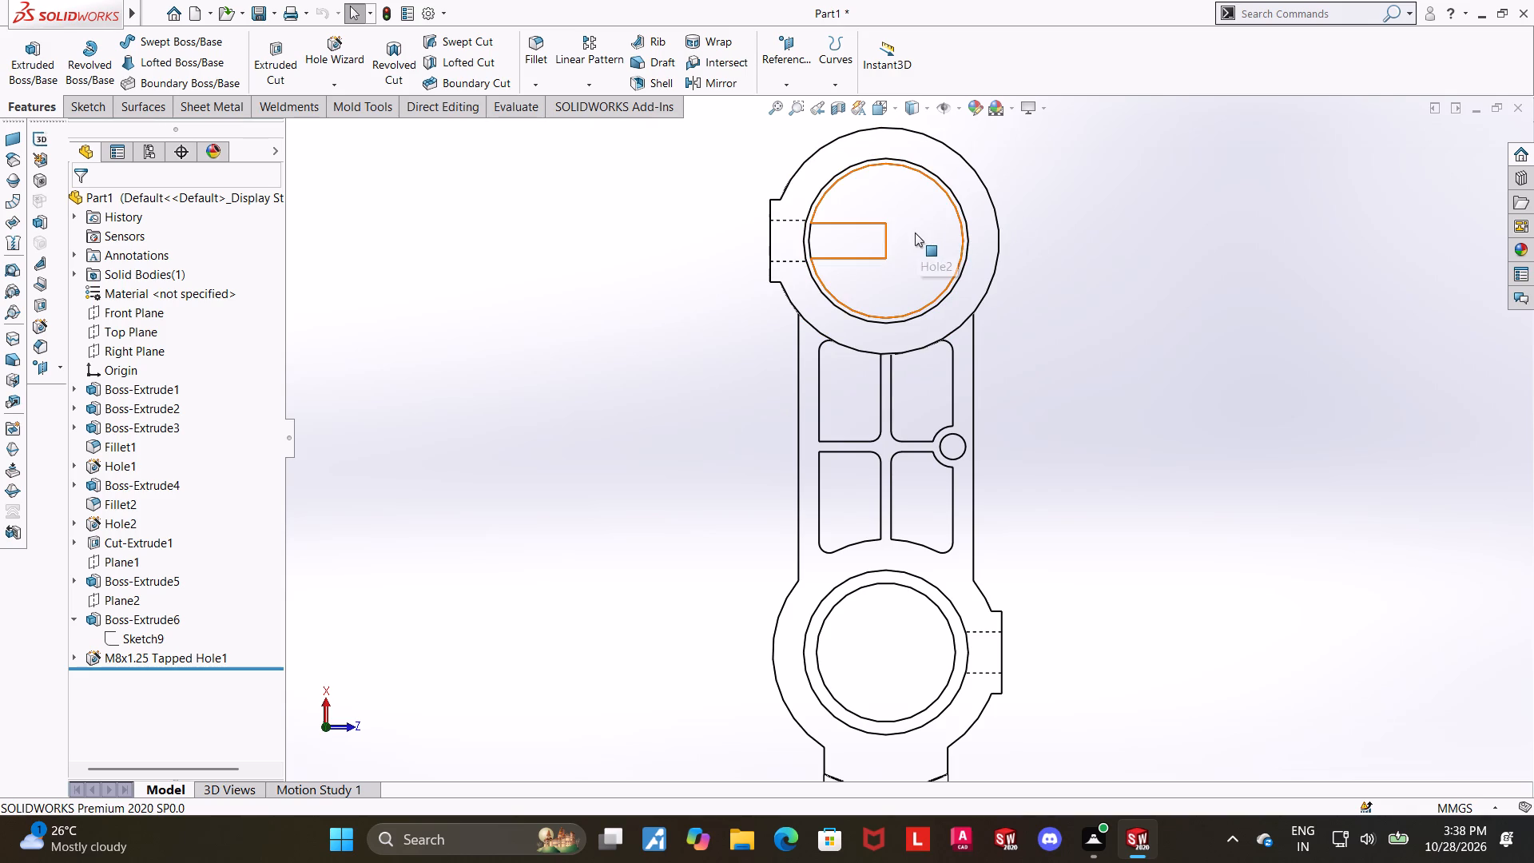
middle_drag(982, 280, 899, 551)
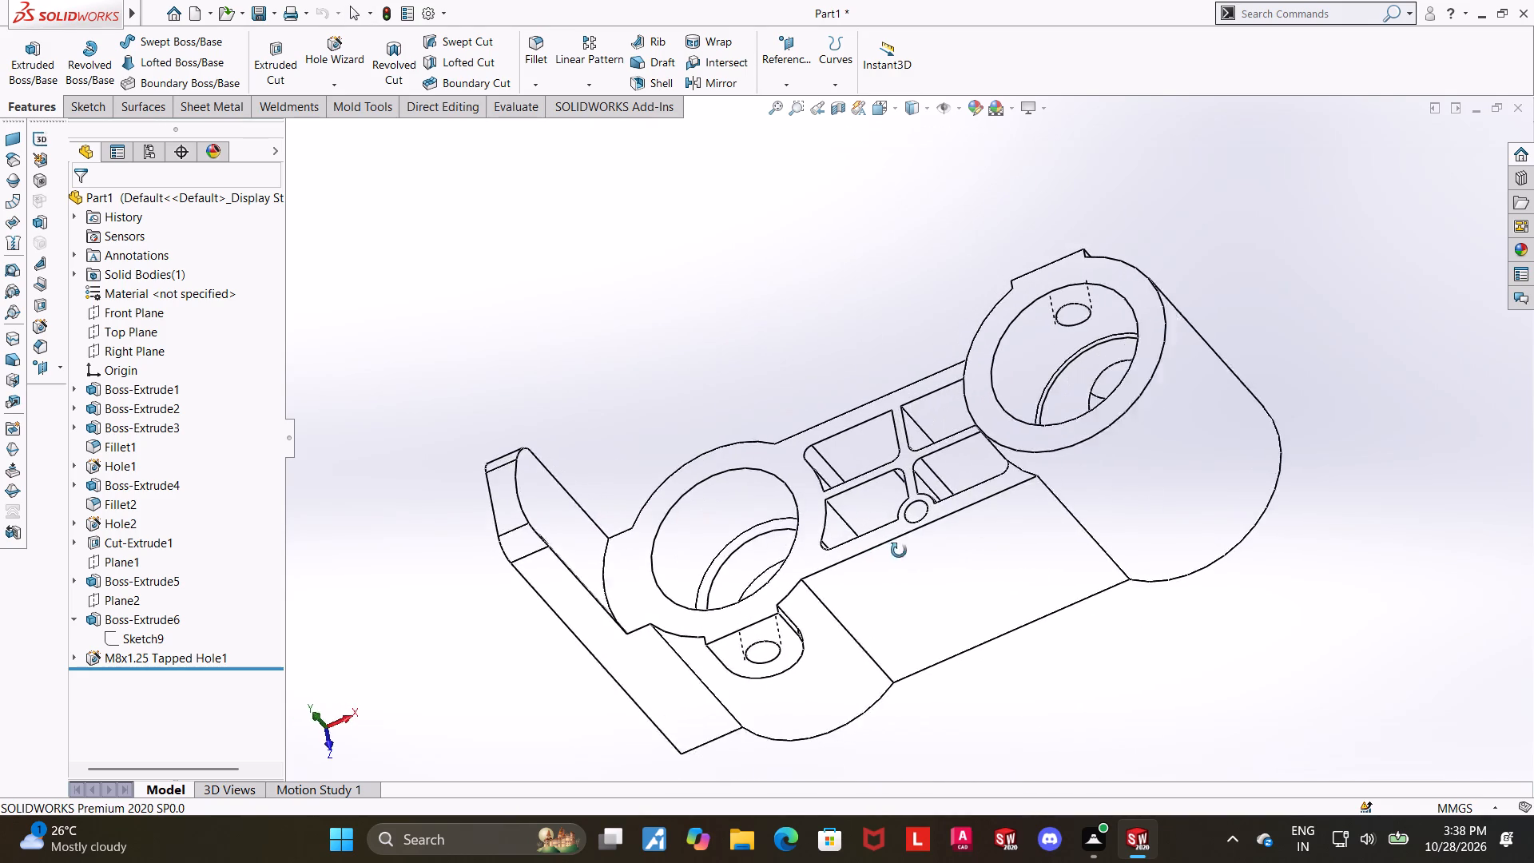
middle_drag(899, 551, 948, 414)
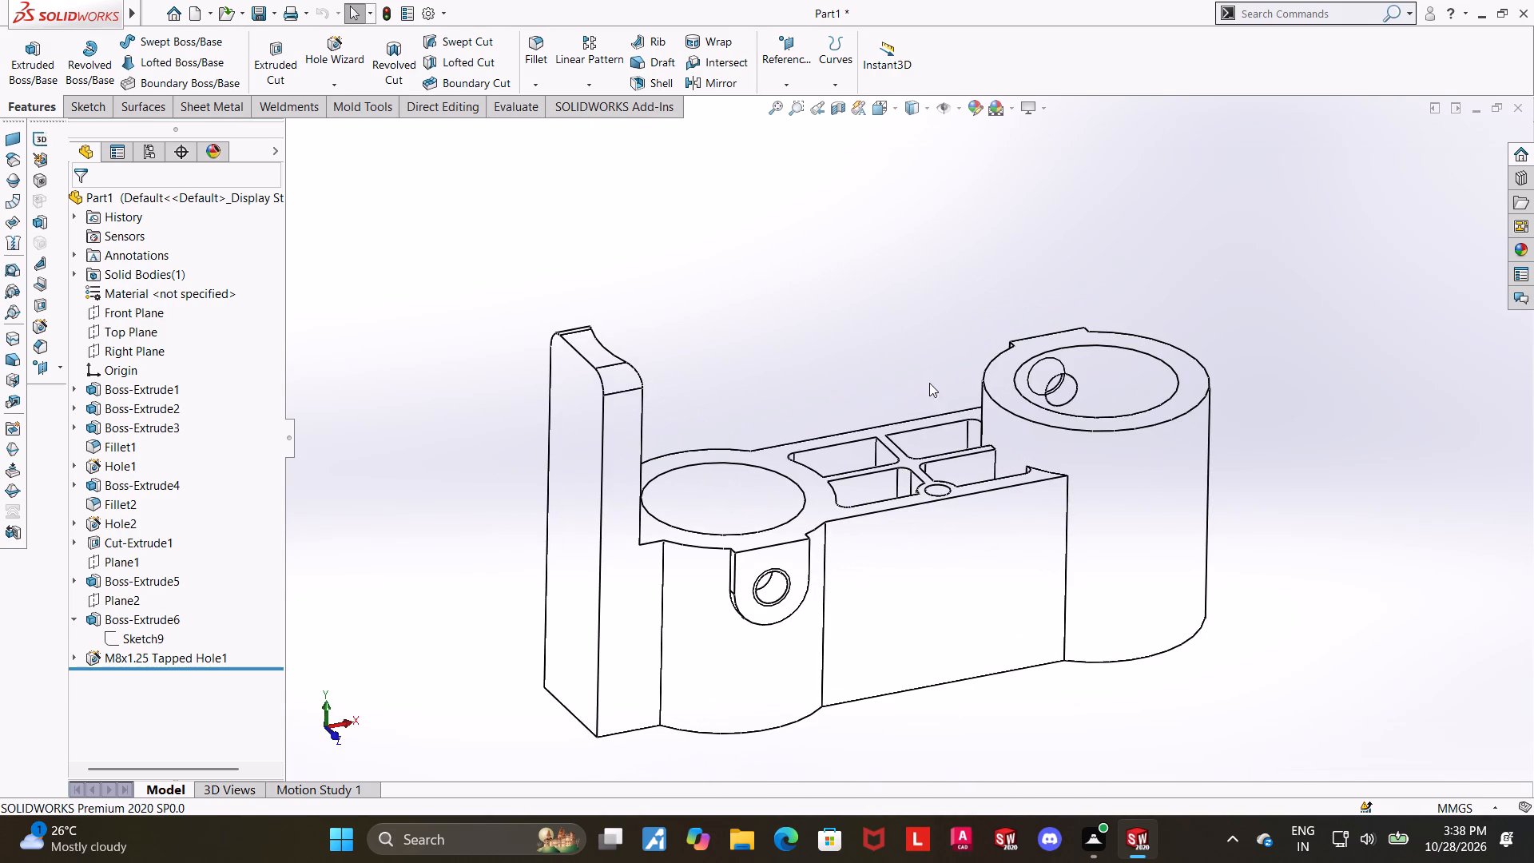
Apply a planar section view through the Front Plane at 0.00 mm offset, seen from the front.
click(875, 107)
click(782, 550)
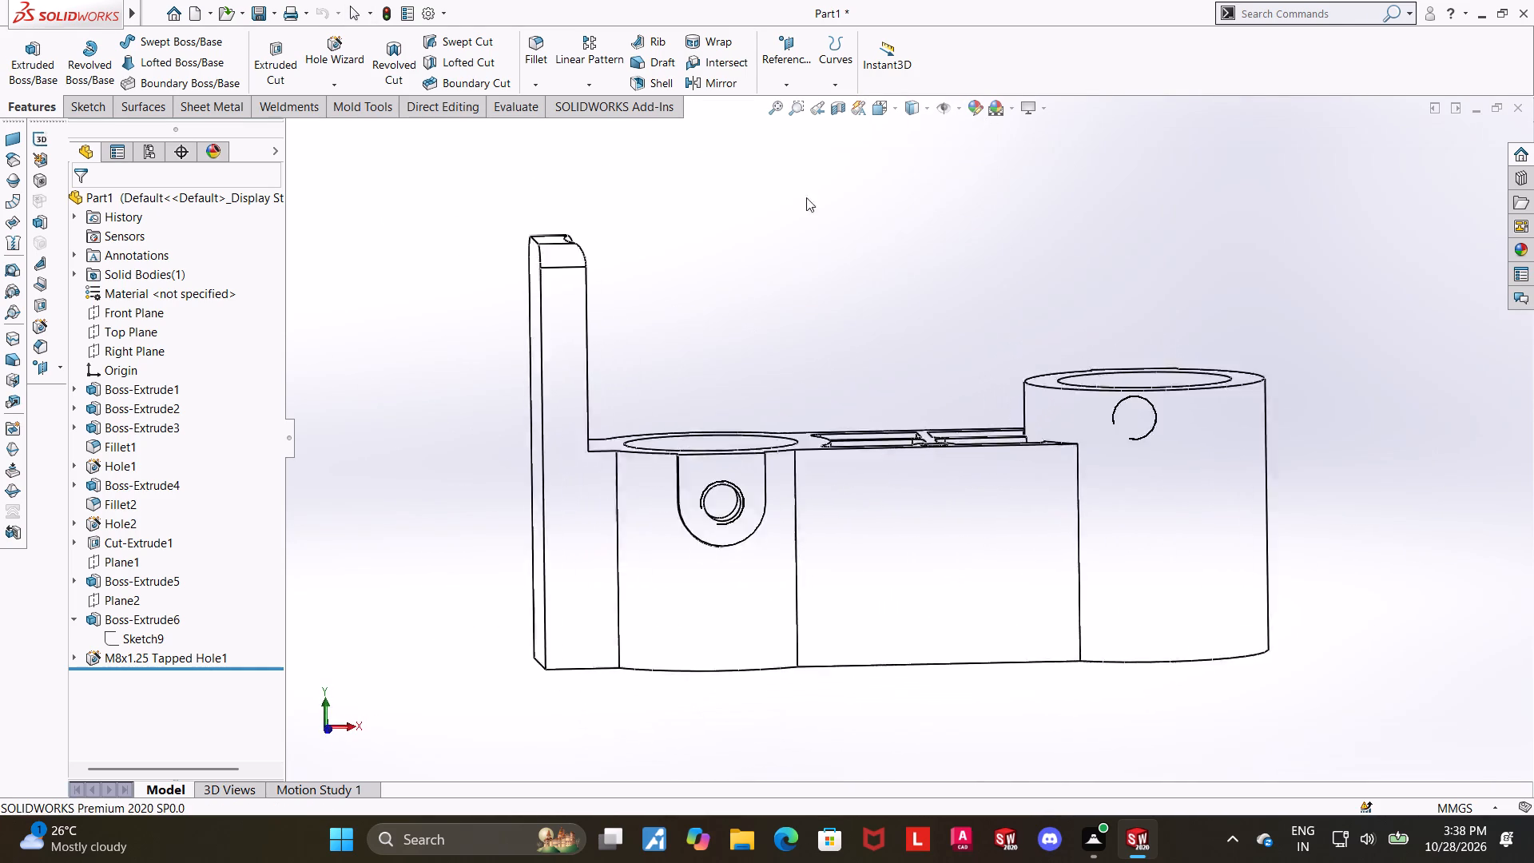
click(837, 112)
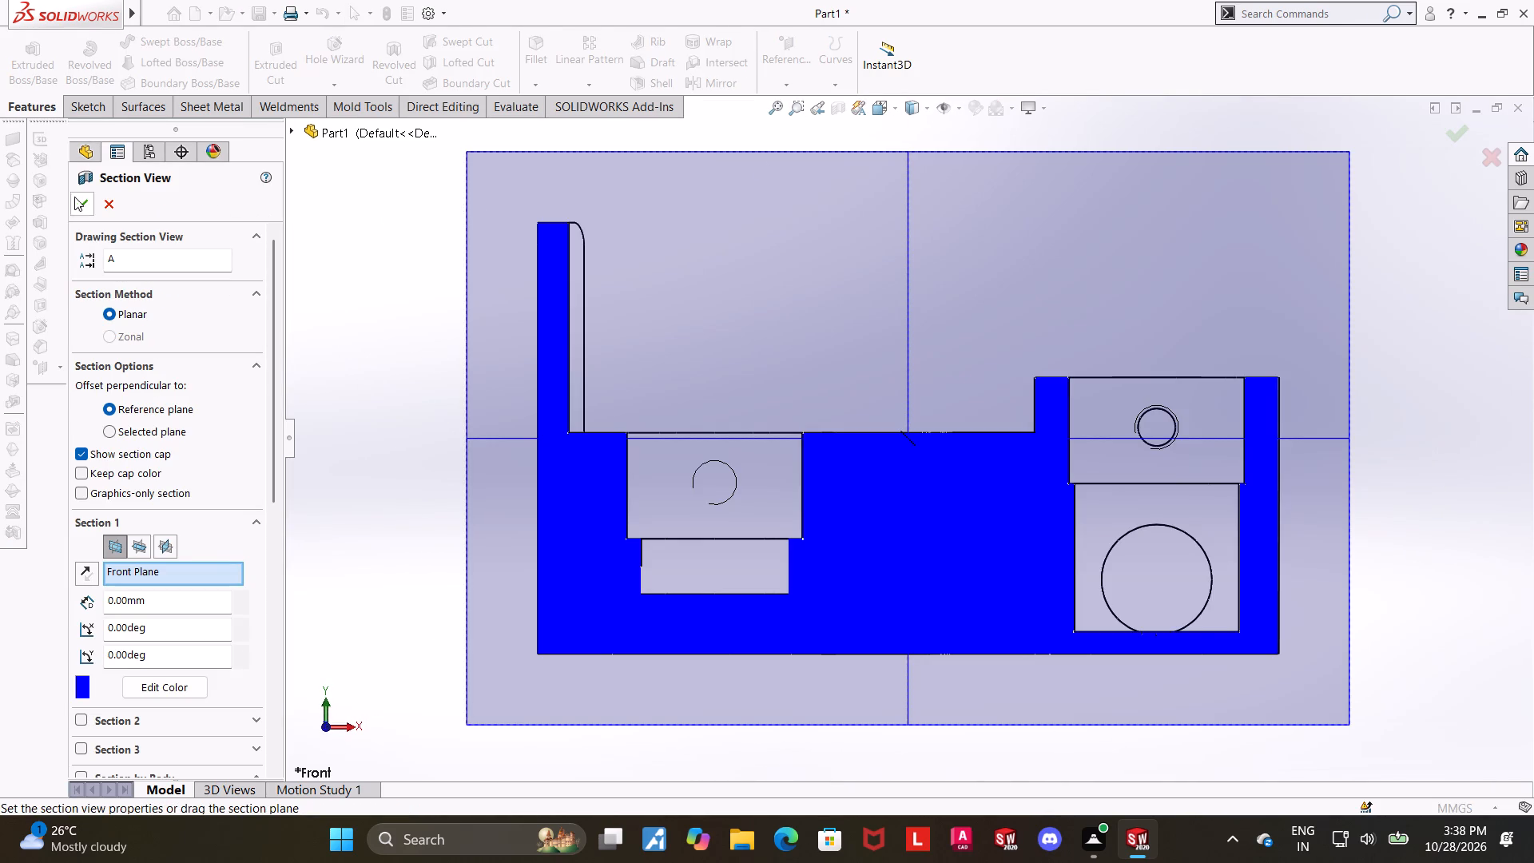
click(86, 208)
click(813, 277)
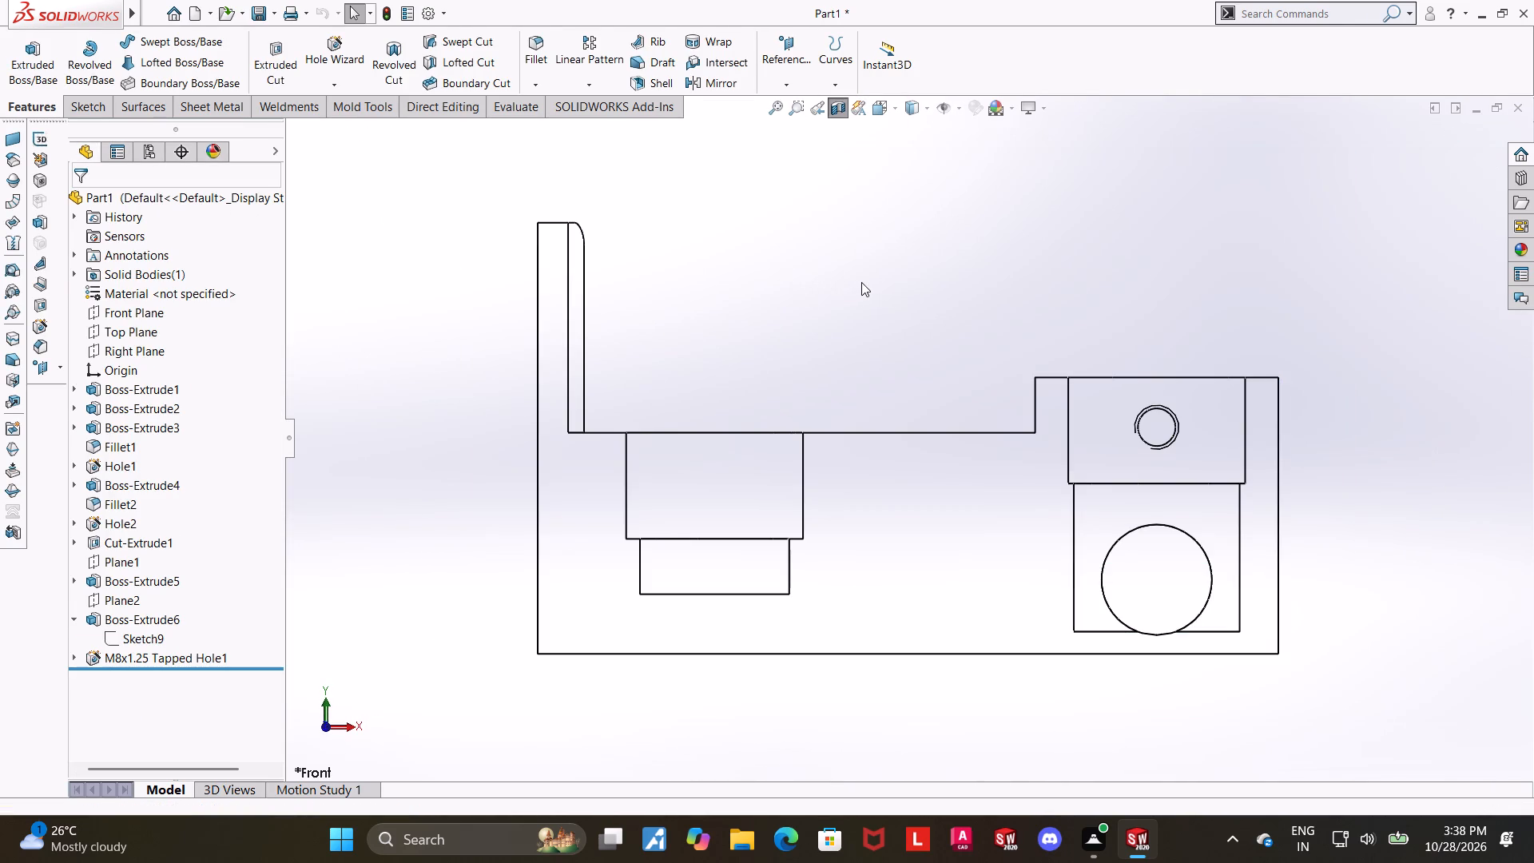
Inspect the Front Plane section of the part and turn the section view off.
scroll(893, 272, up, 1)
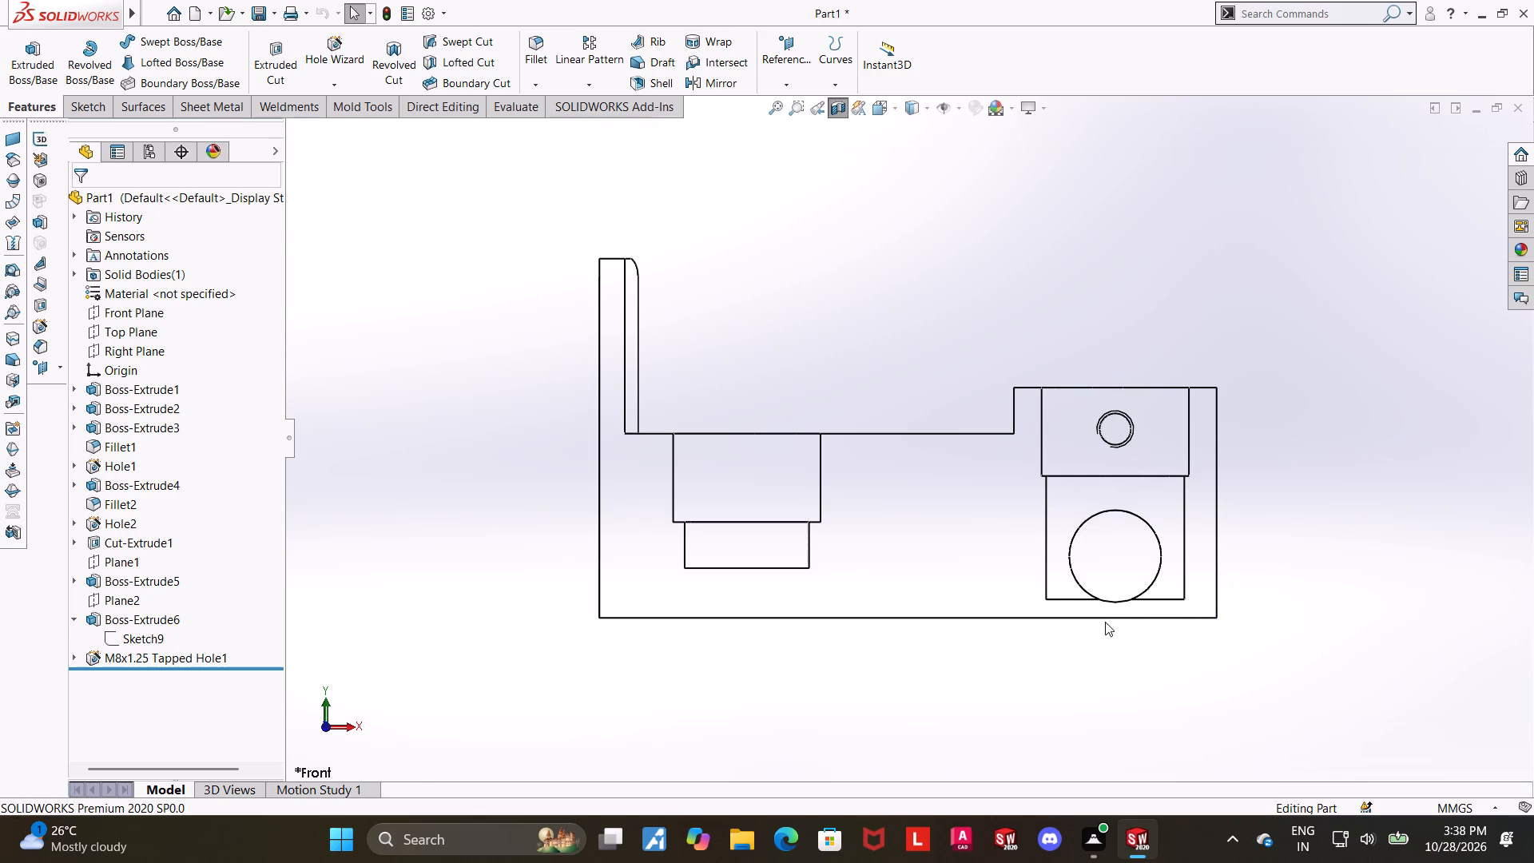
scroll(1105, 622, down, 2)
scroll(958, 595, up, 3)
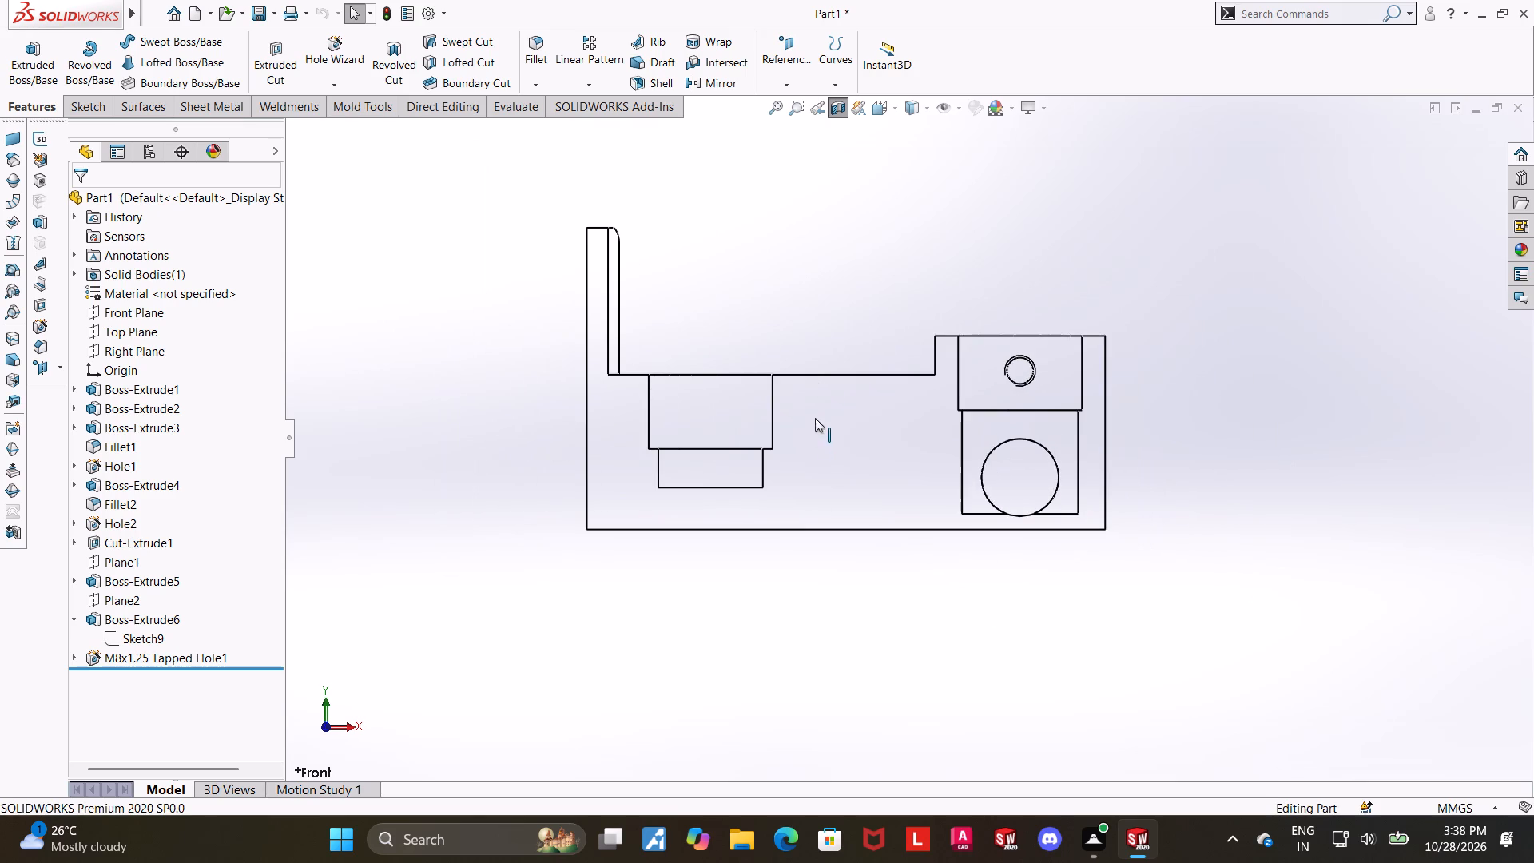
scroll(817, 383, down, 1)
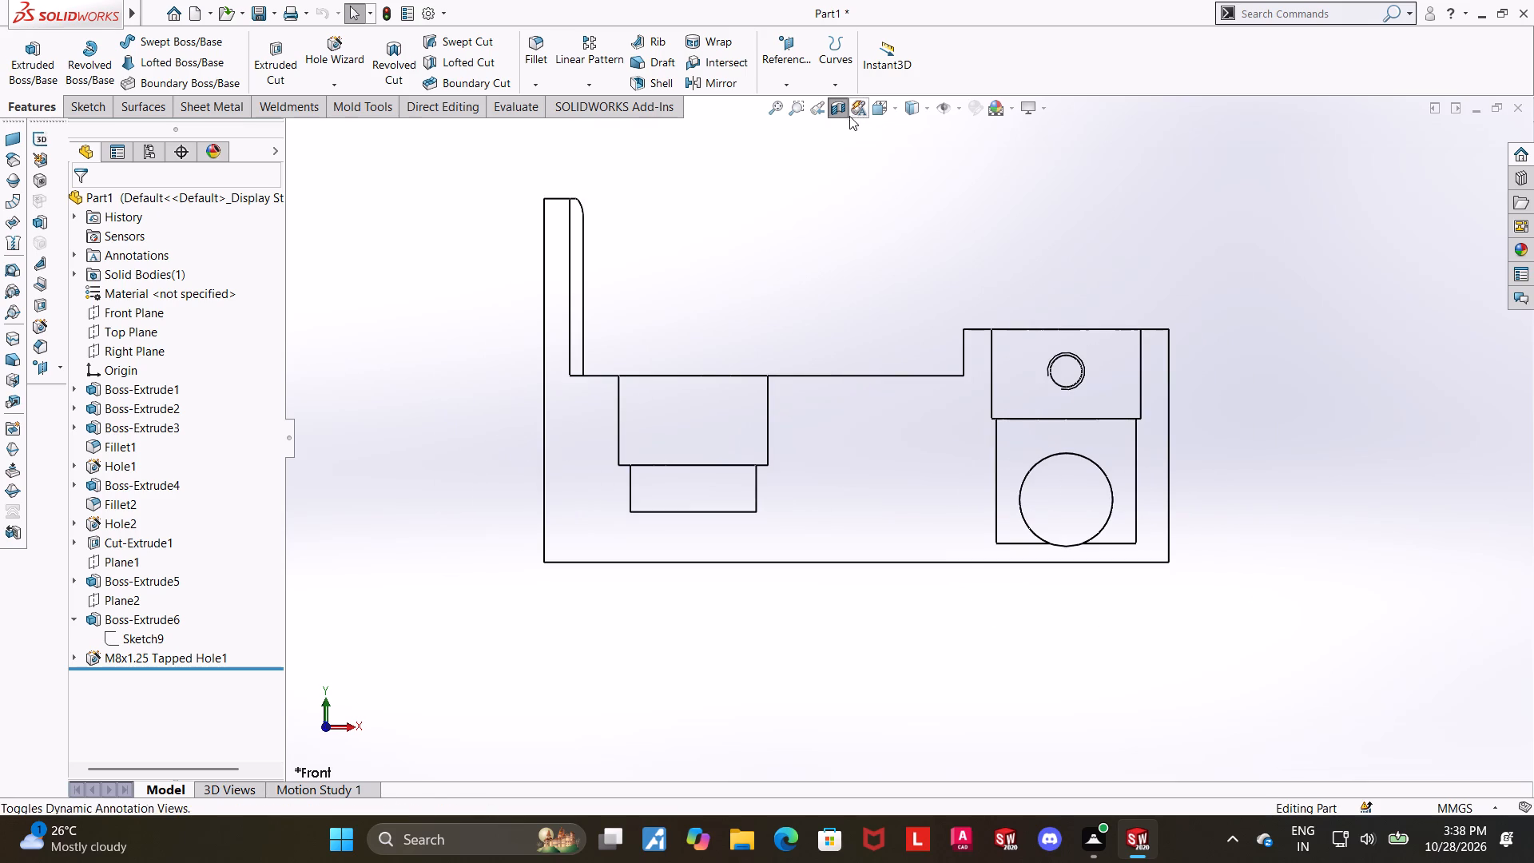
click(843, 114)
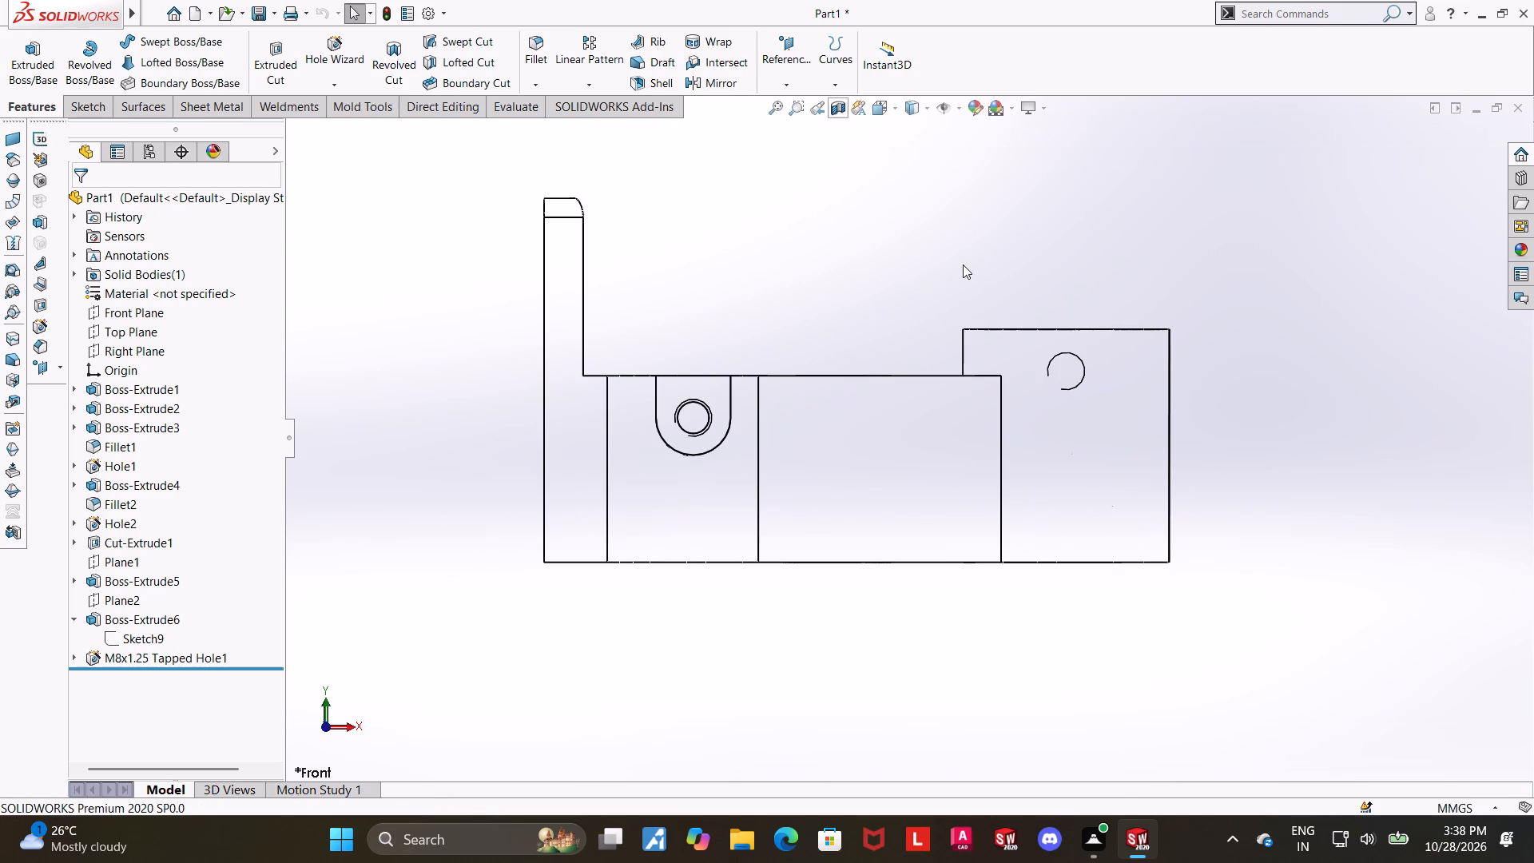
Examine the M8x1.25 tapped holes and their U-shaped pads at oblique angles in the line display.
middle_drag(934, 253, 916, 256)
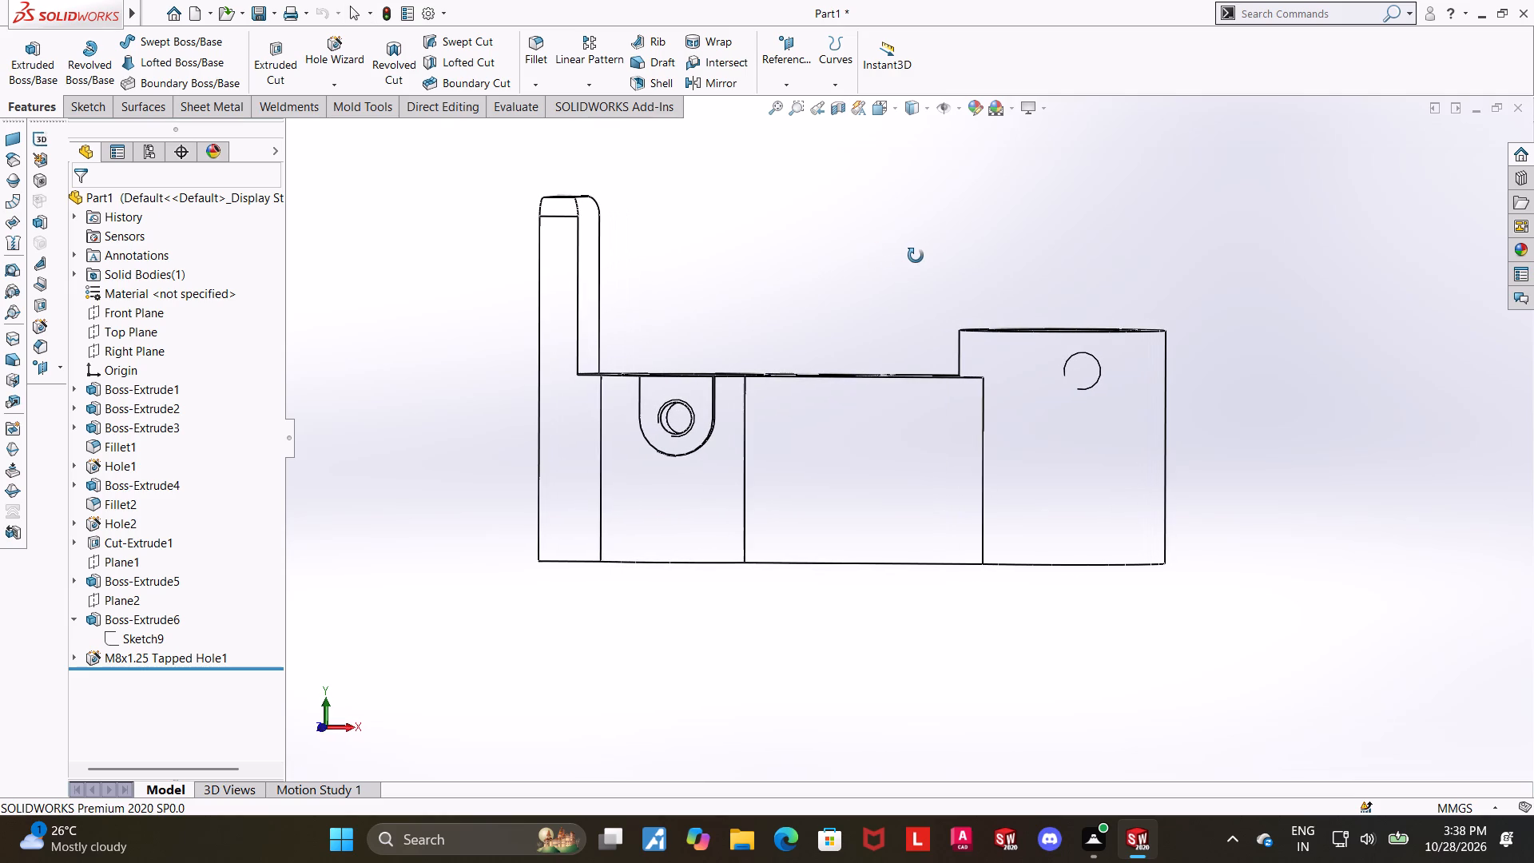
middle_drag(916, 256, 1022, 275)
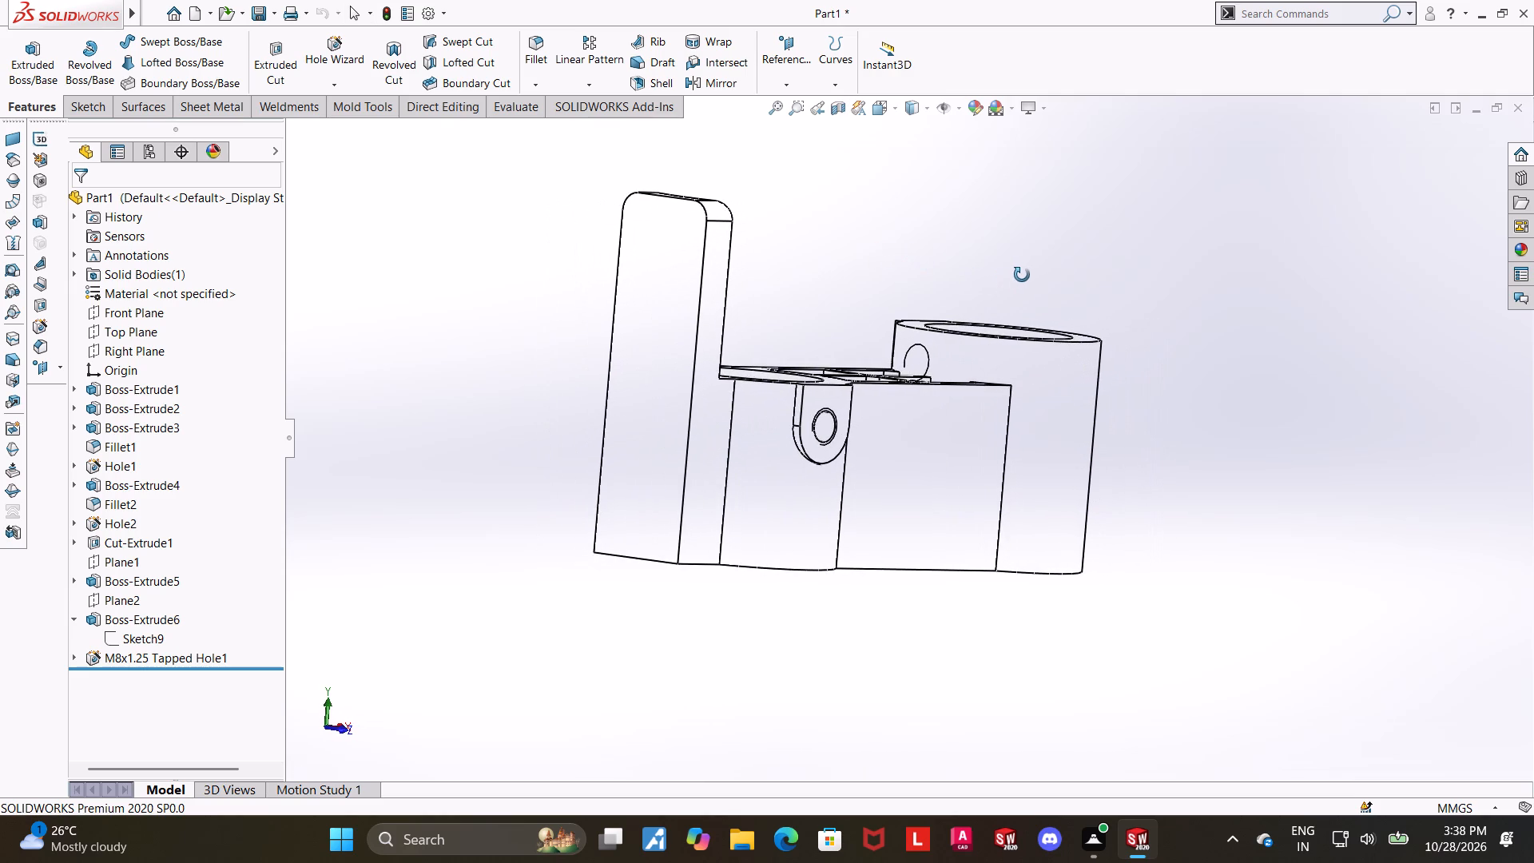
middle_drag(1022, 275, 1019, 288)
scroll(919, 368, down, 5)
click(682, 563)
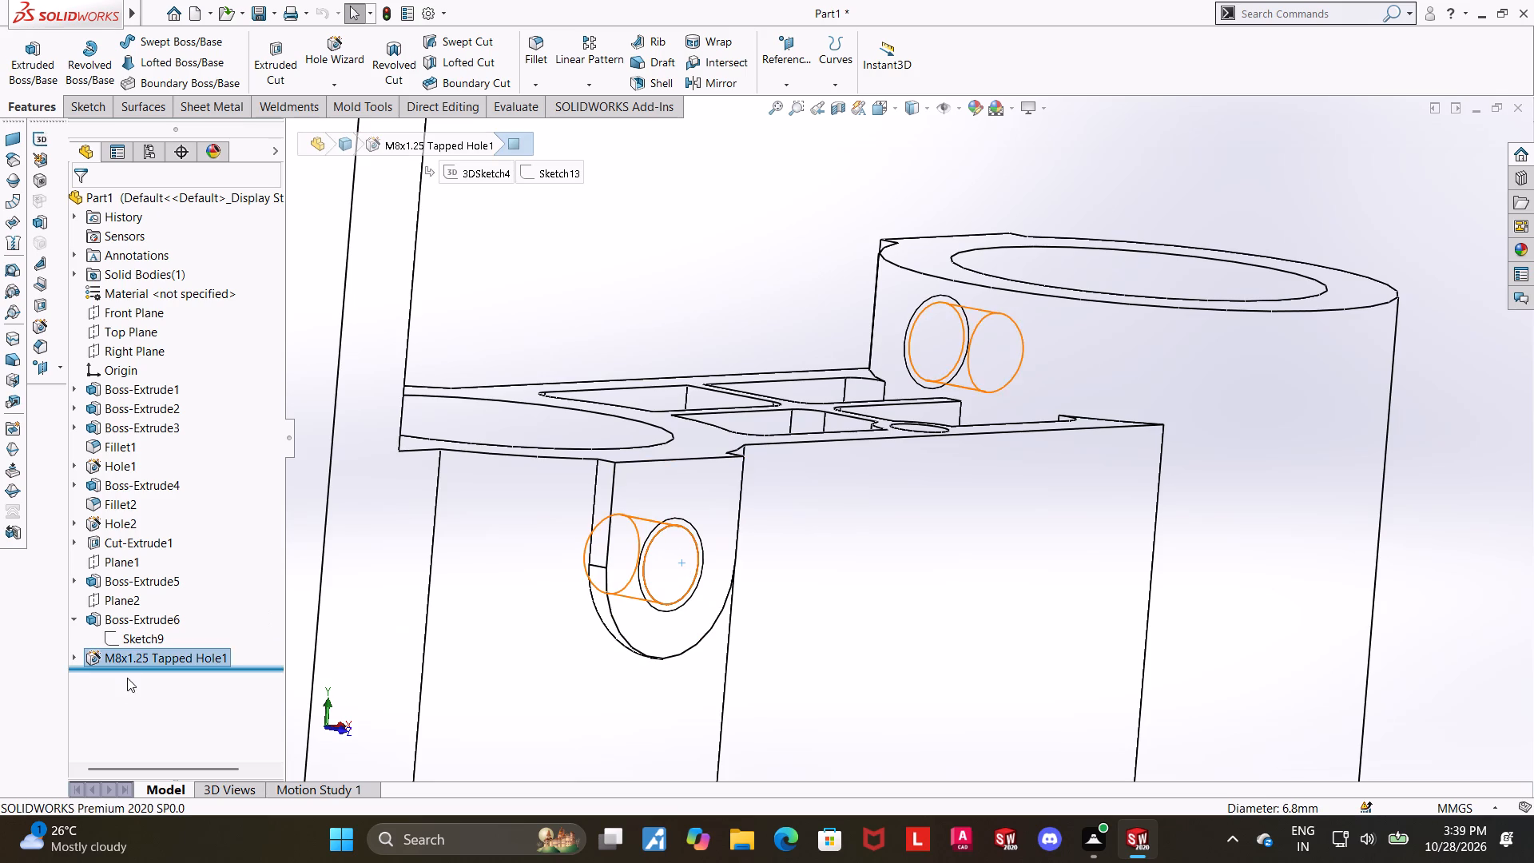
scroll(153, 665, up, 4)
scroll(967, 551, up, 3)
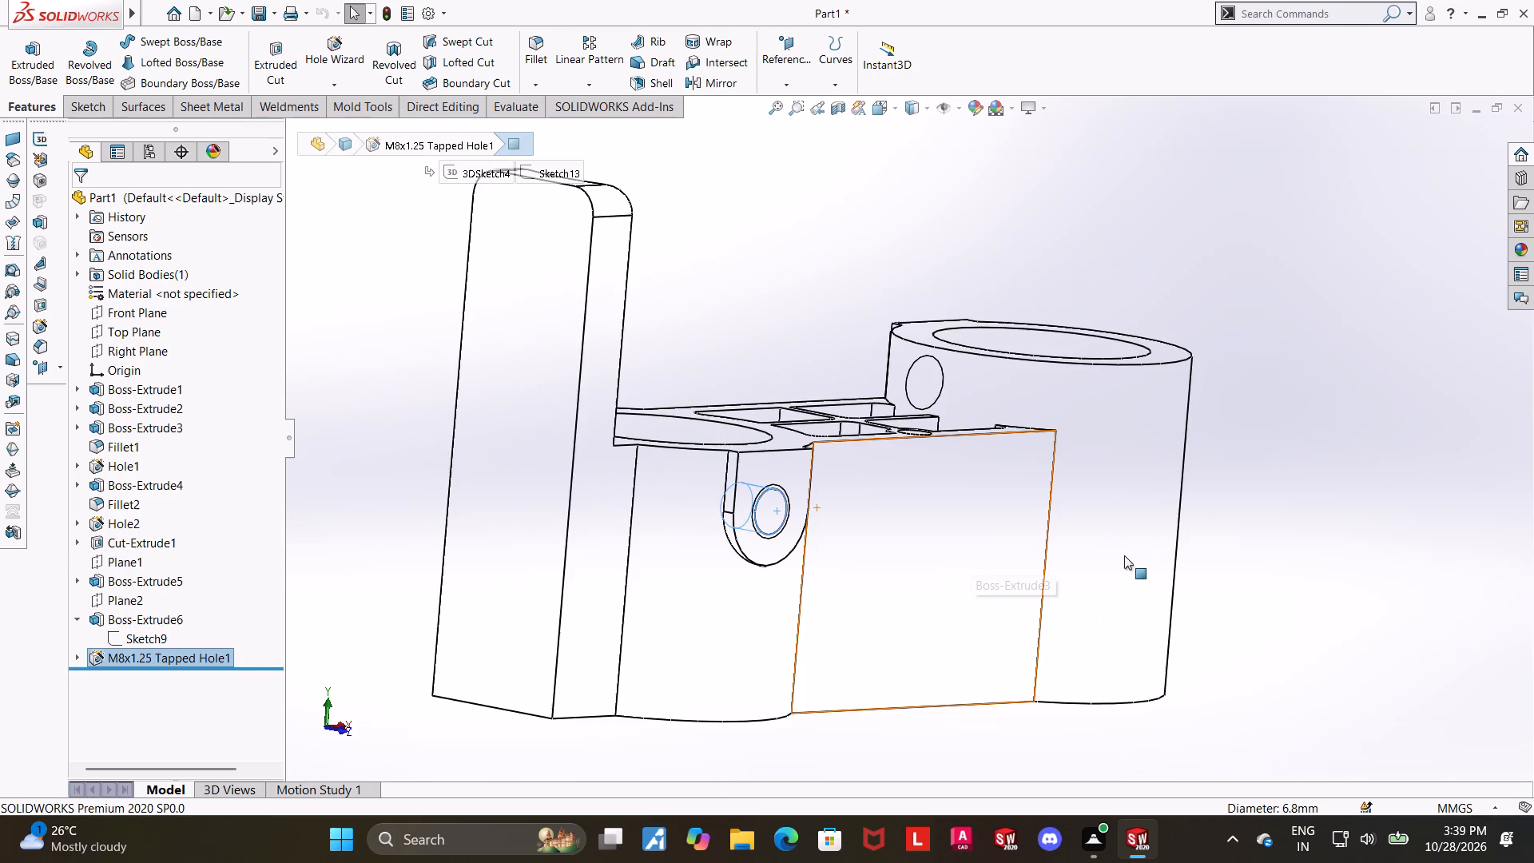
click(1266, 575)
middle_drag(1230, 514, 1232, 584)
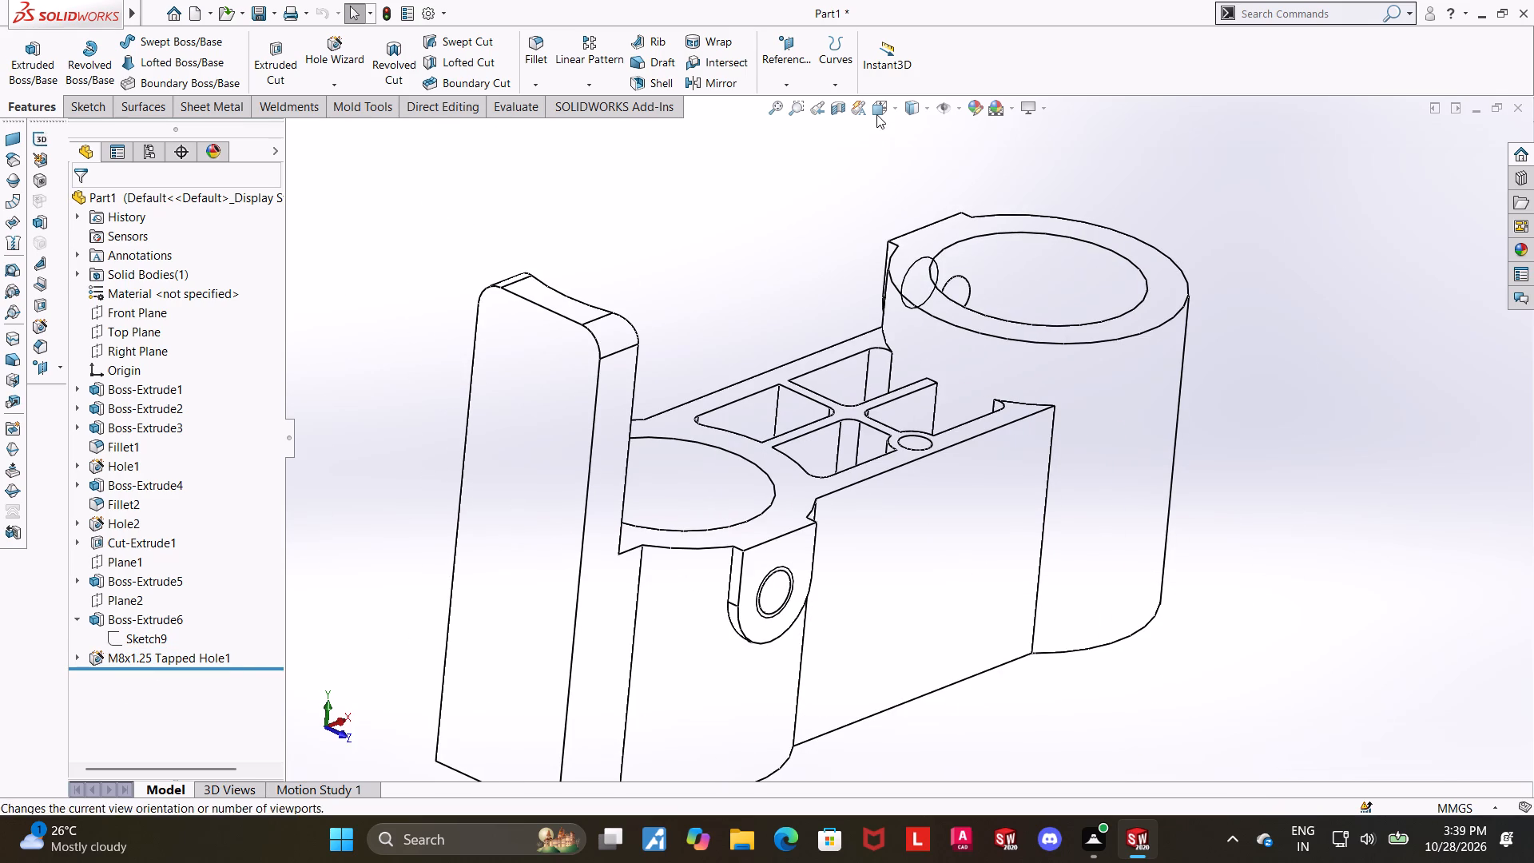
Set the part to an isometric orientation with the Shaded With Edges display style.
click(876, 114)
click(713, 473)
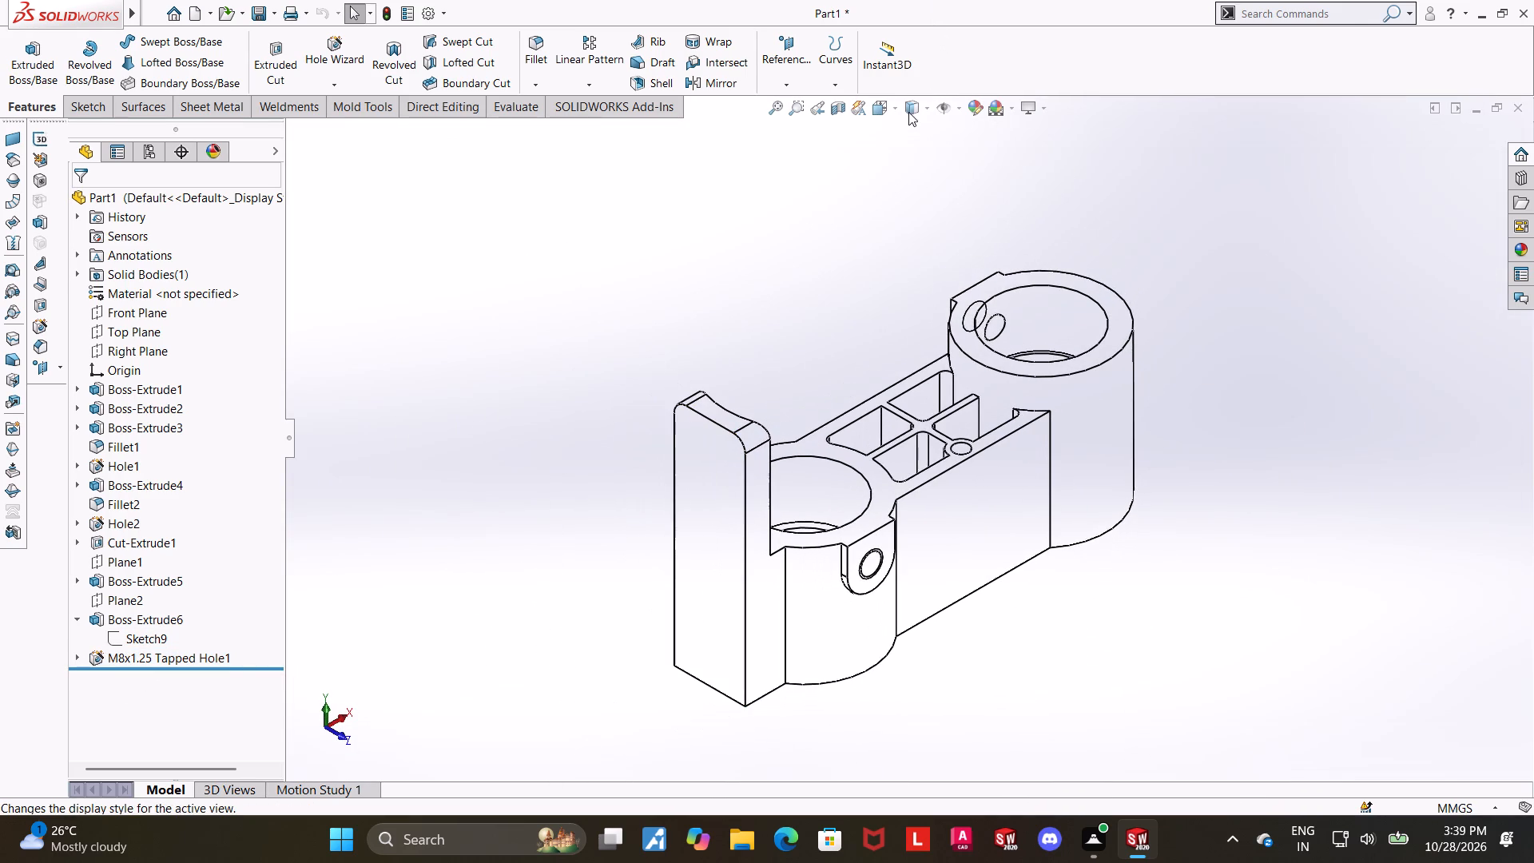
click(908, 112)
click(917, 131)
Examine the shaded part's ribbed pockets, tapped holes and boss bores at oblique, front and near-plan angles.
scroll(1103, 316, down, 2)
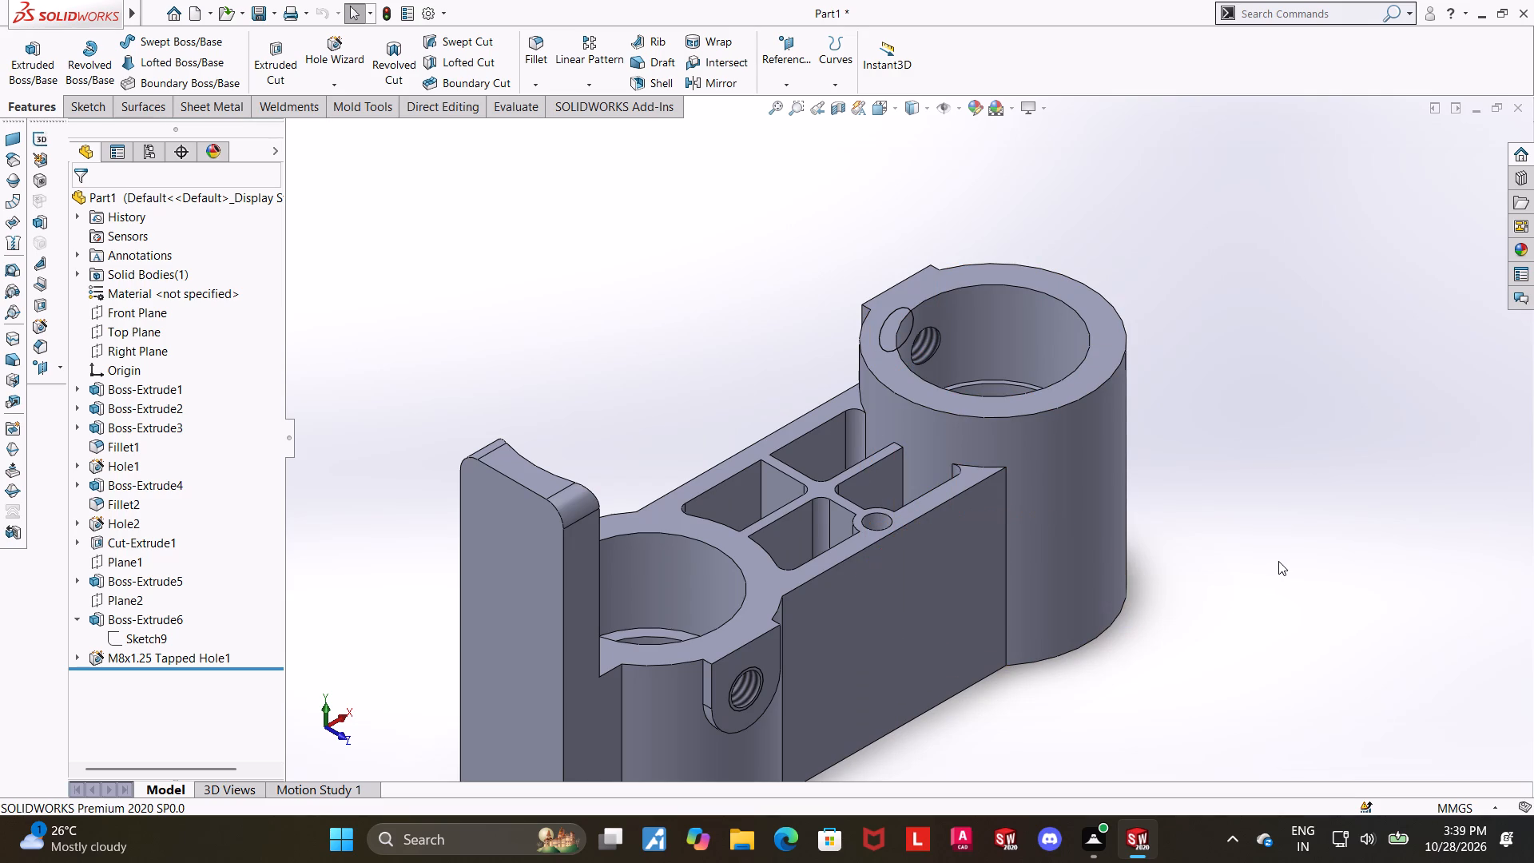
scroll(810, 515, down, 2)
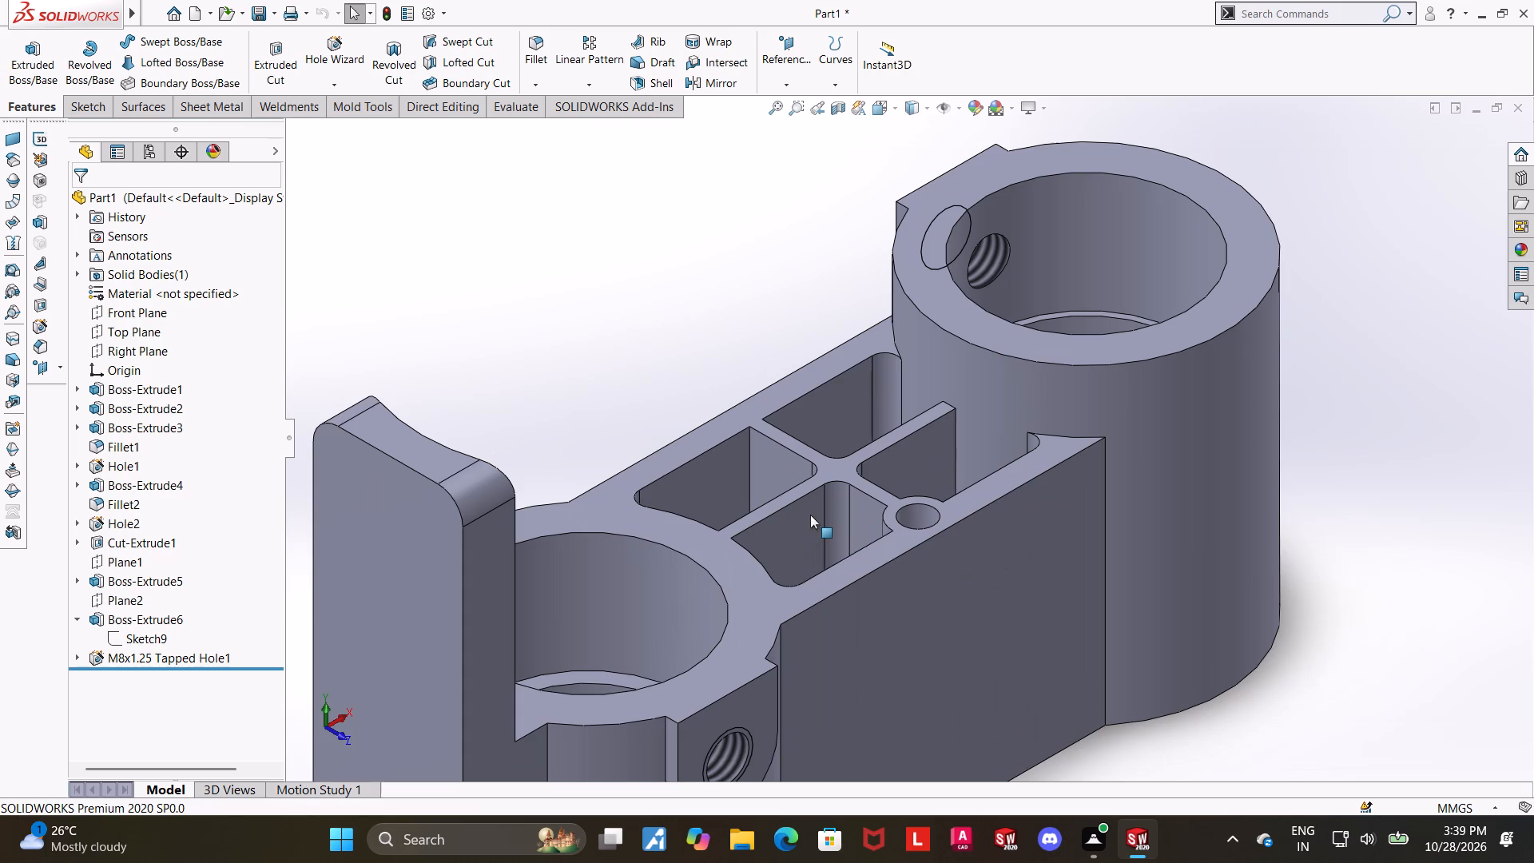
middle_drag(874, 480, 862, 523)
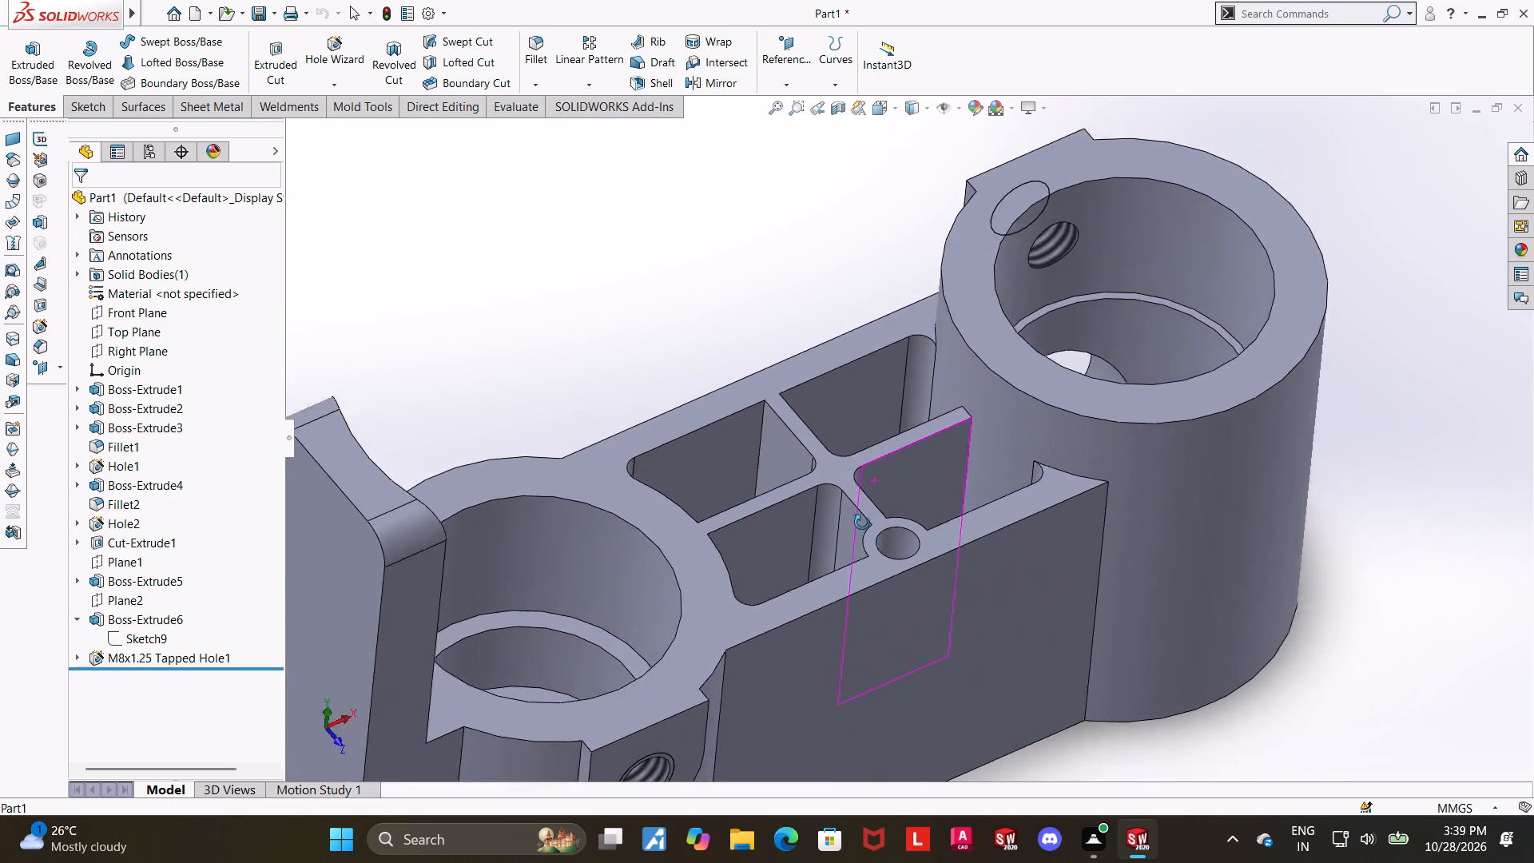
middle_drag(862, 523, 793, 535)
scroll(786, 535, up, 3)
middle_drag(1253, 432, 1243, 480)
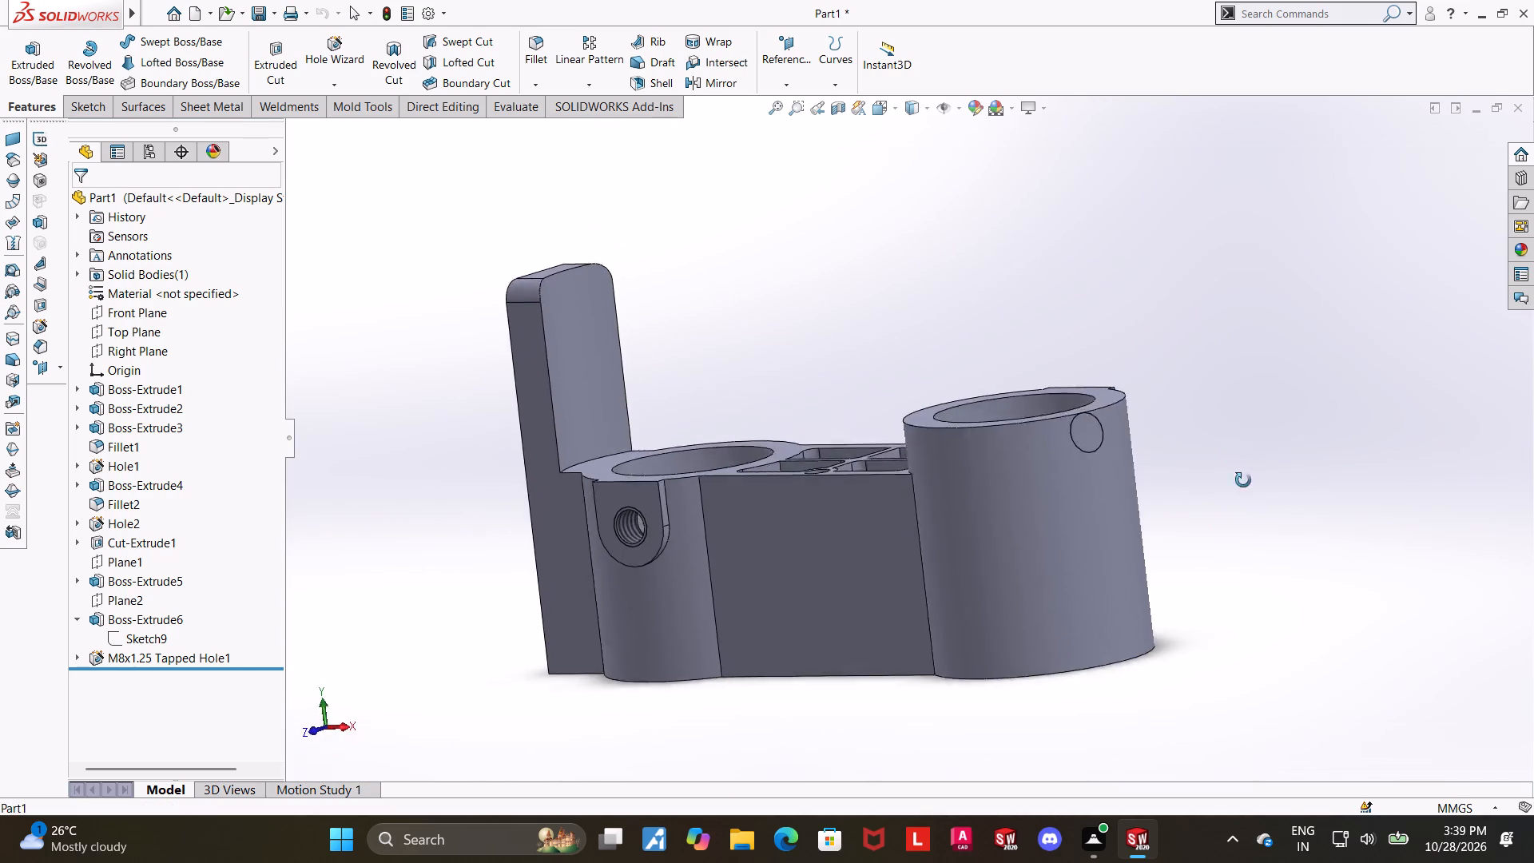
middle_drag(1243, 480, 1312, 444)
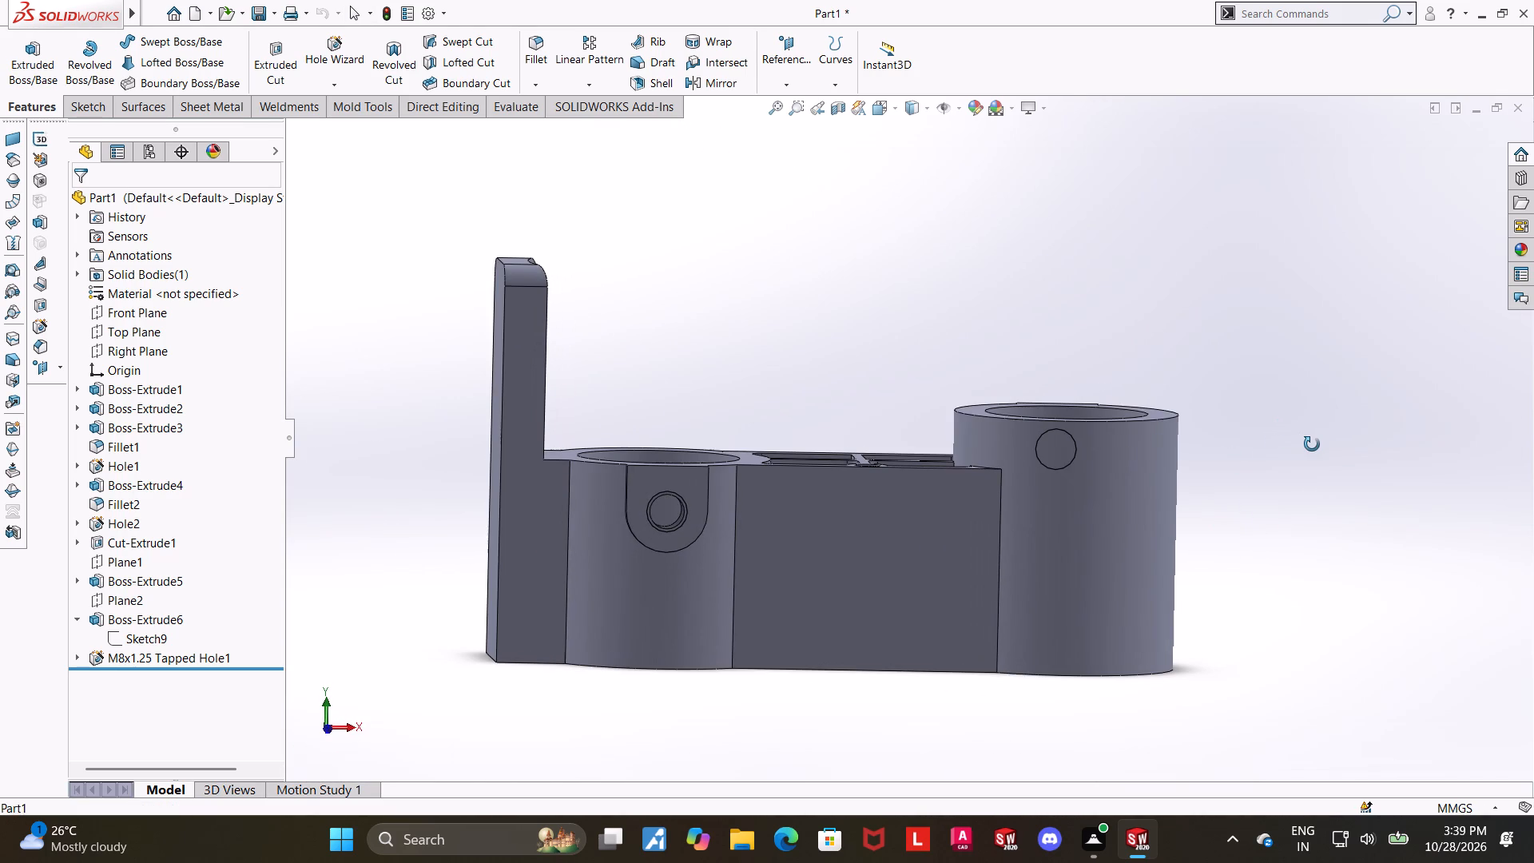
middle_drag(1312, 444, 1313, 444)
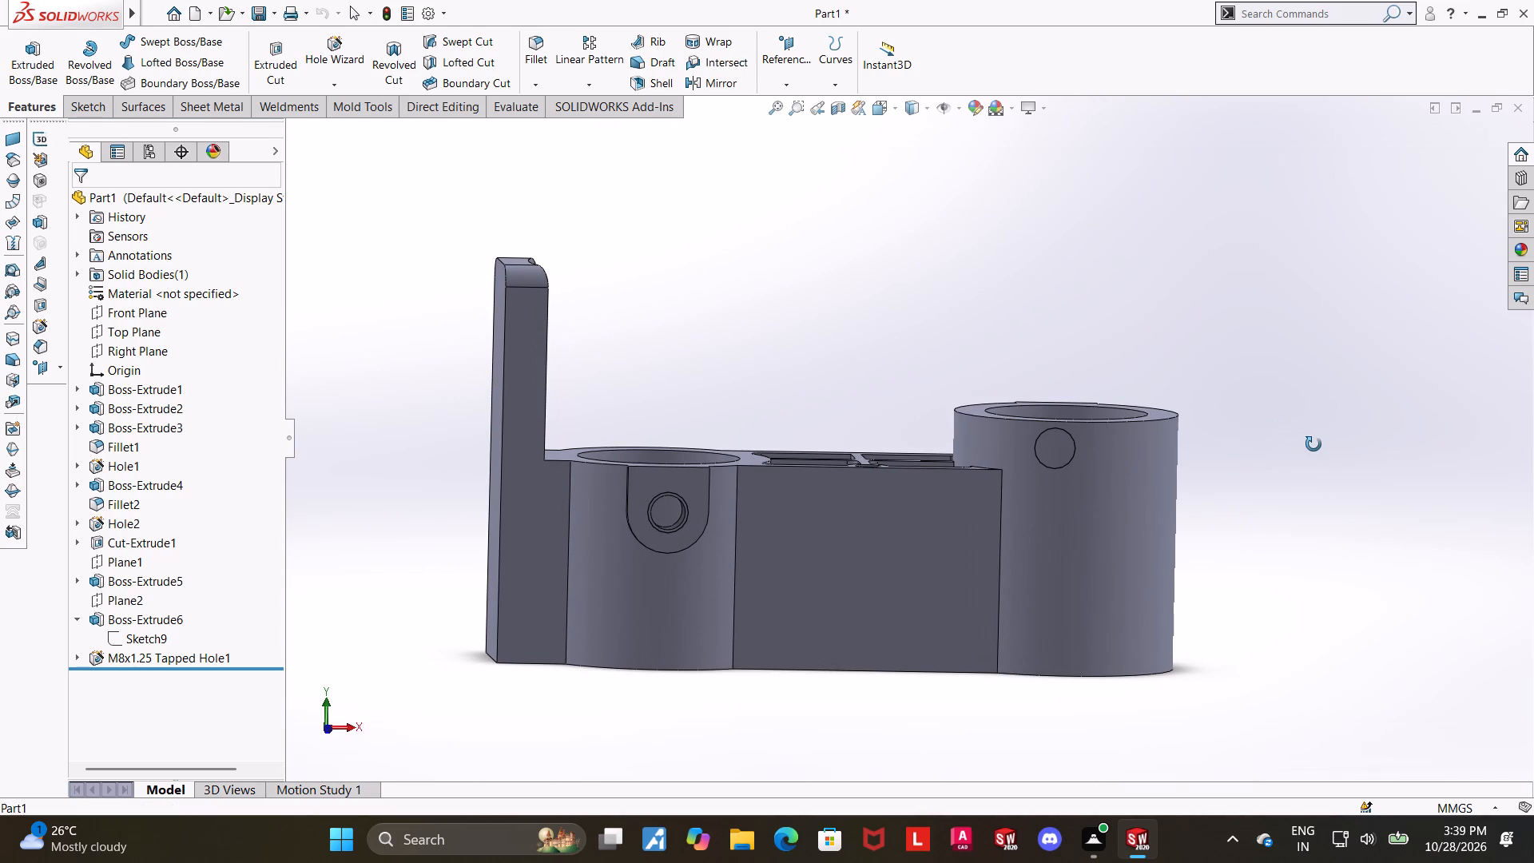
middle_drag(1313, 444, 1319, 501)
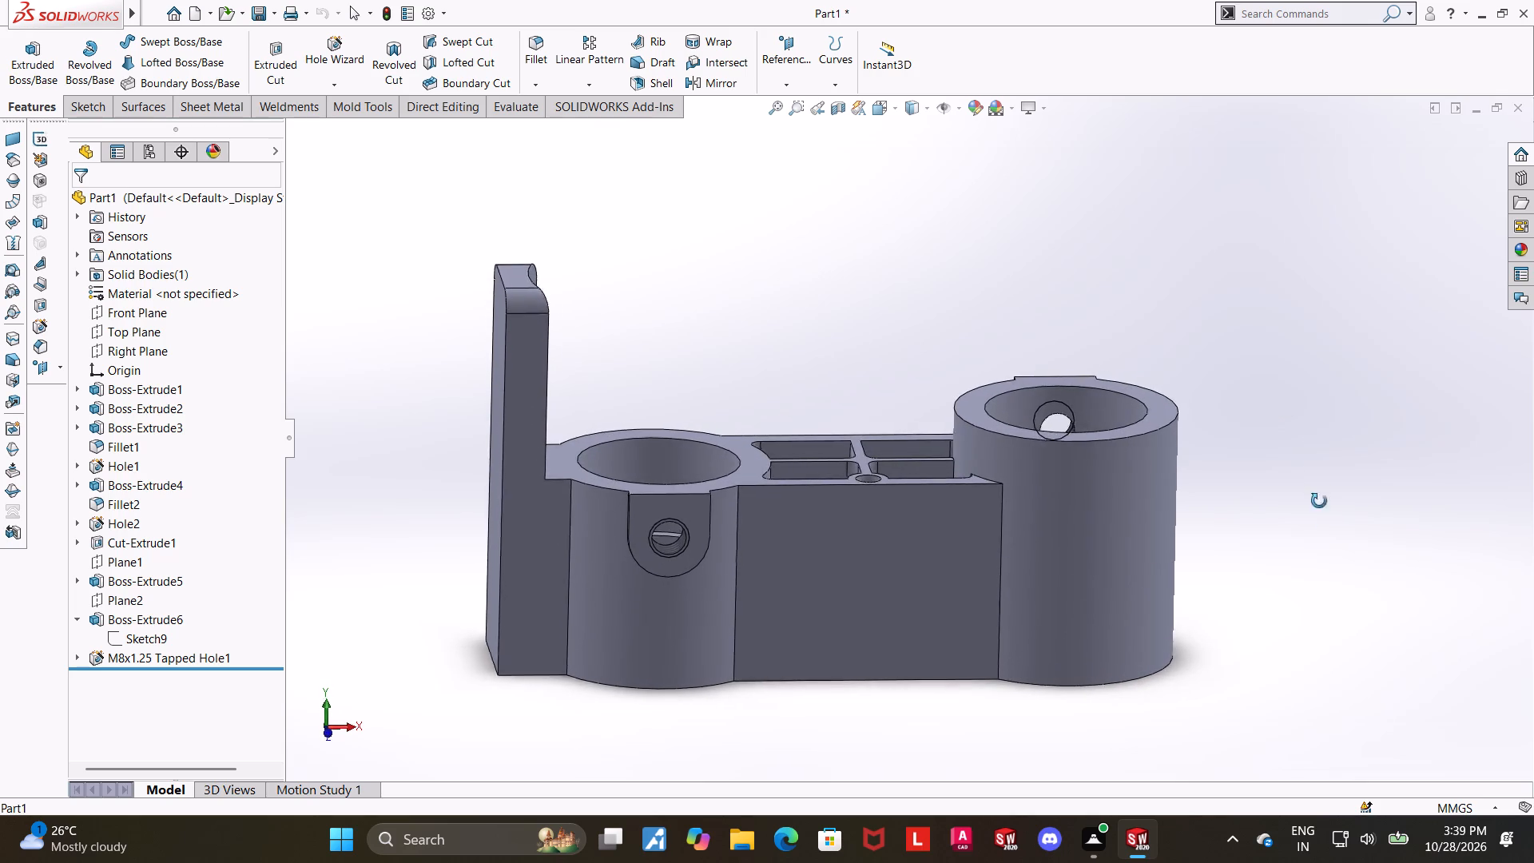
middle_drag(1319, 501, 1304, 659)
middle_drag(1242, 424, 1250, 497)
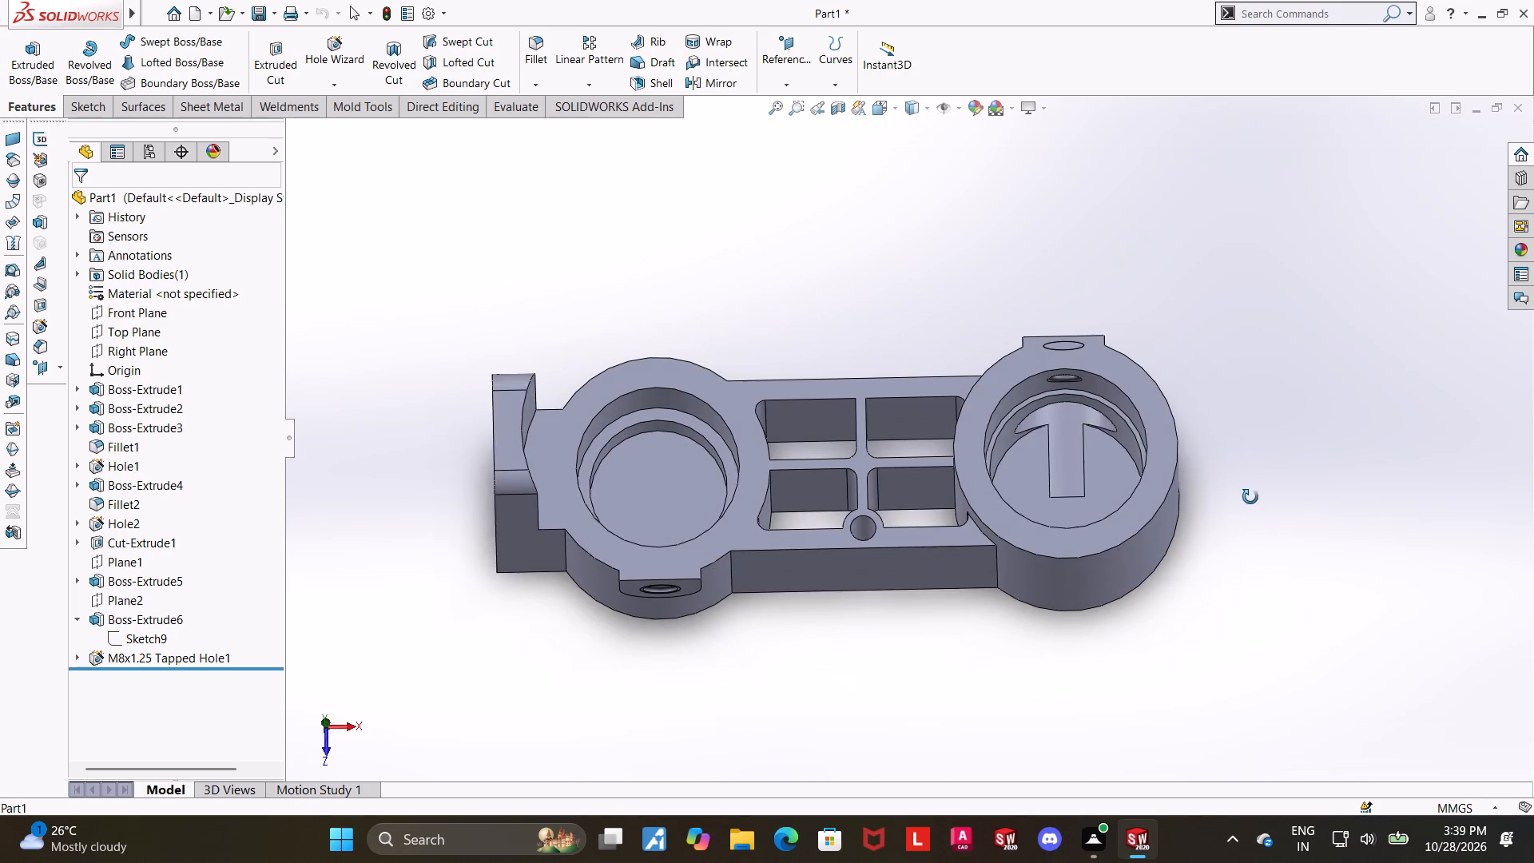
middle_drag(1250, 497, 1250, 522)
scroll(1155, 531, down, 4)
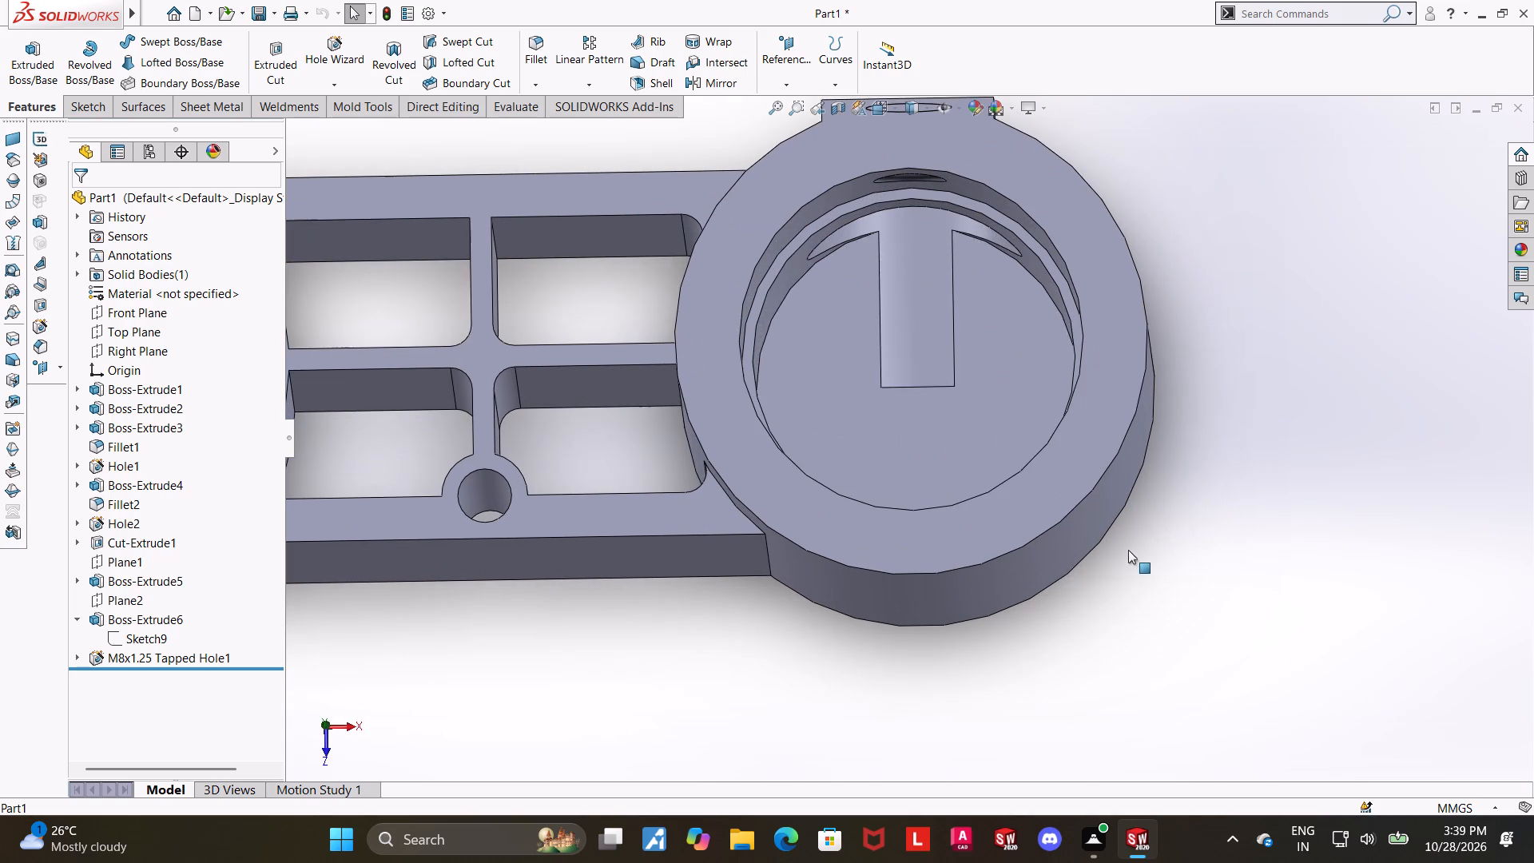
Start a sketch on the floor face of the Hole2 bore in the taller boss, viewed normal to the face.
click(970, 445)
click(1224, 572)
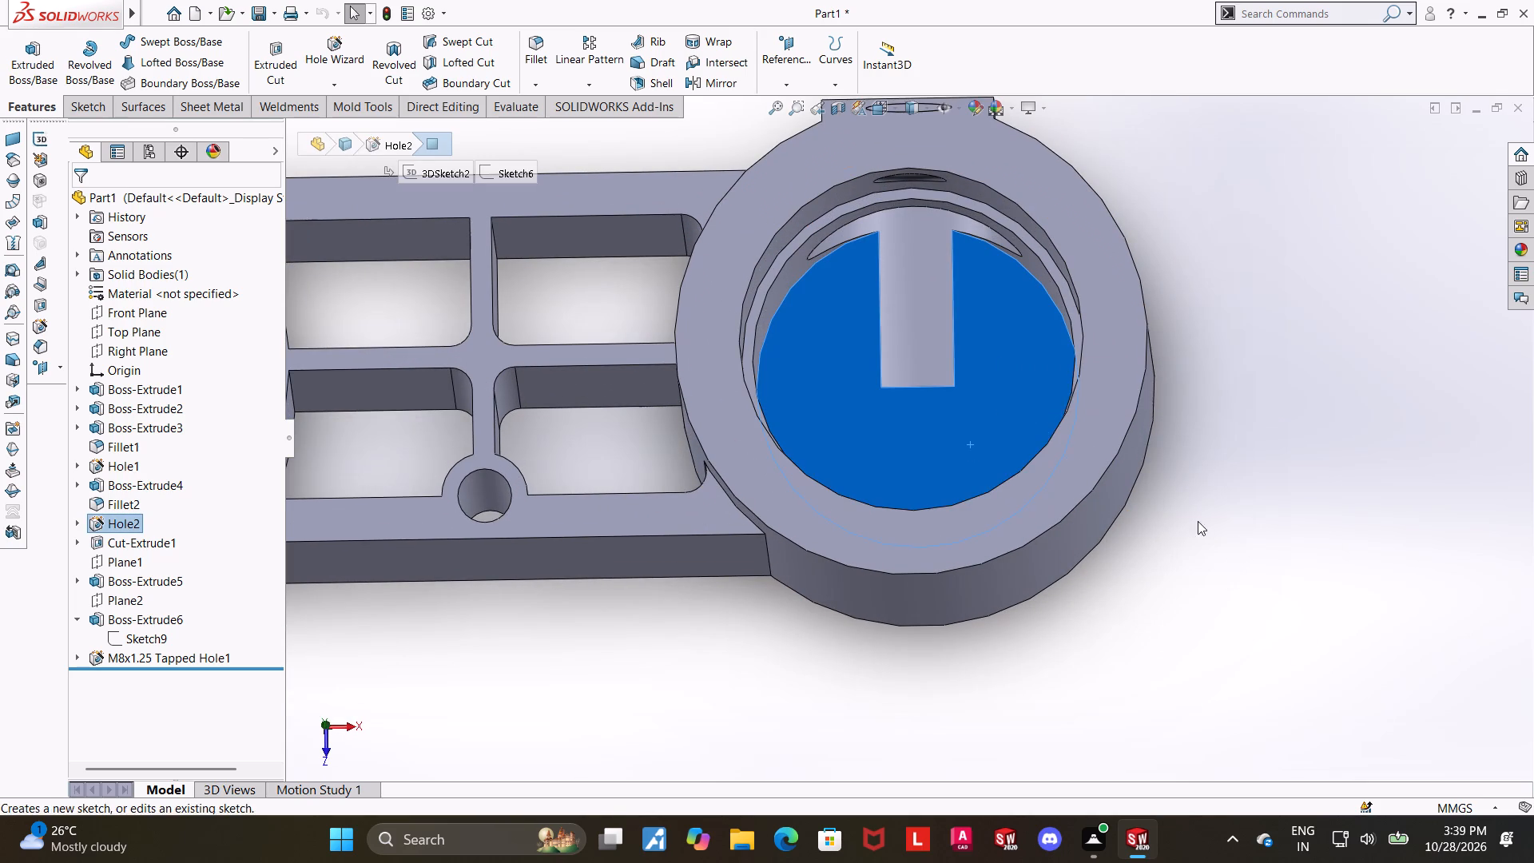
middle_drag(1111, 444, 1118, 471)
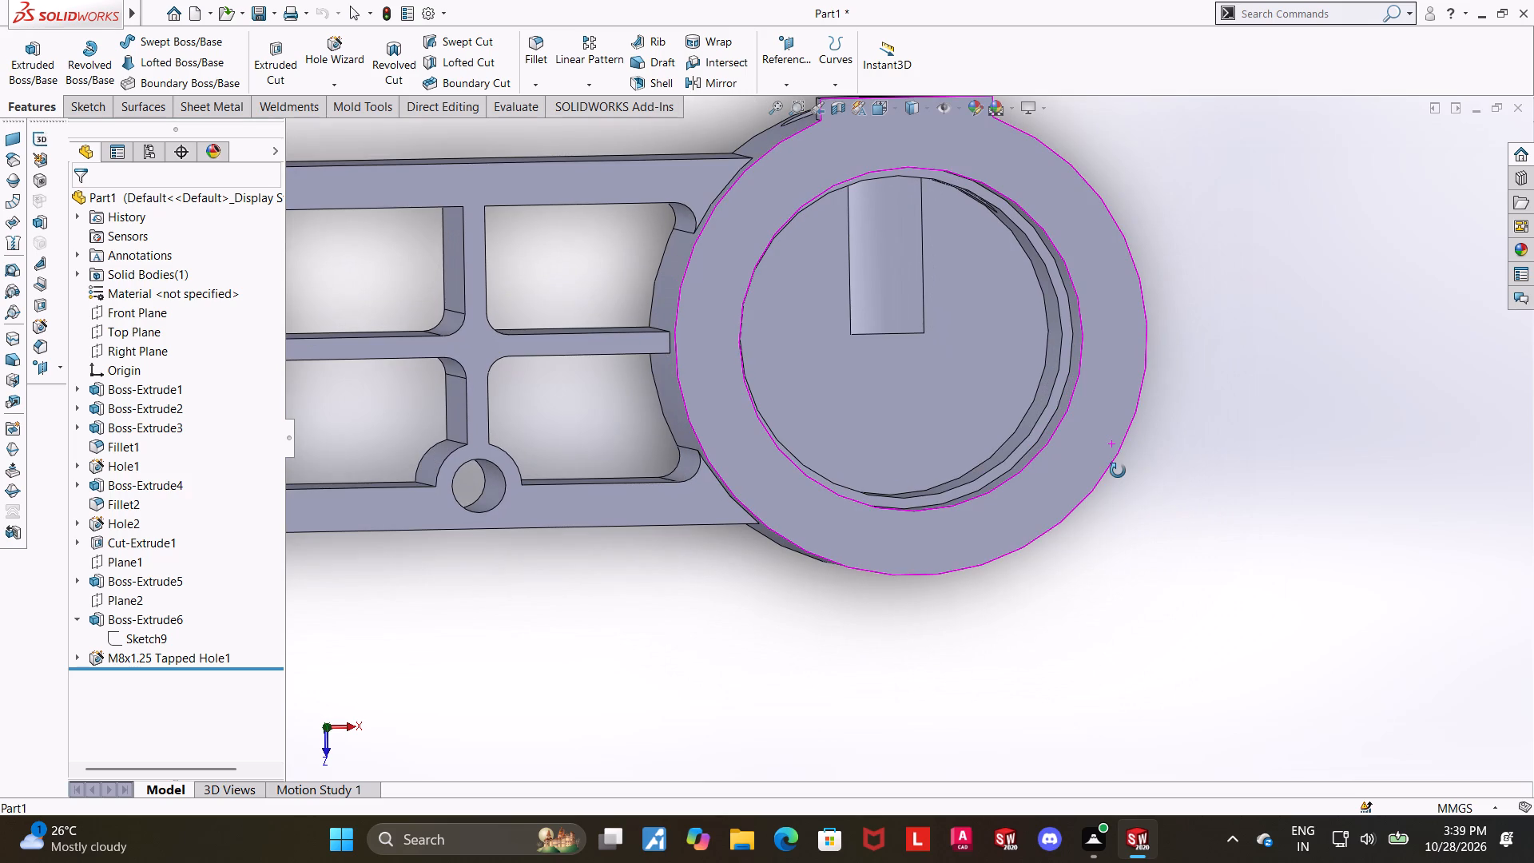
middle_drag(1118, 471, 1118, 471)
middle_drag(1118, 471, 1122, 478)
click(951, 425)
click(1019, 385)
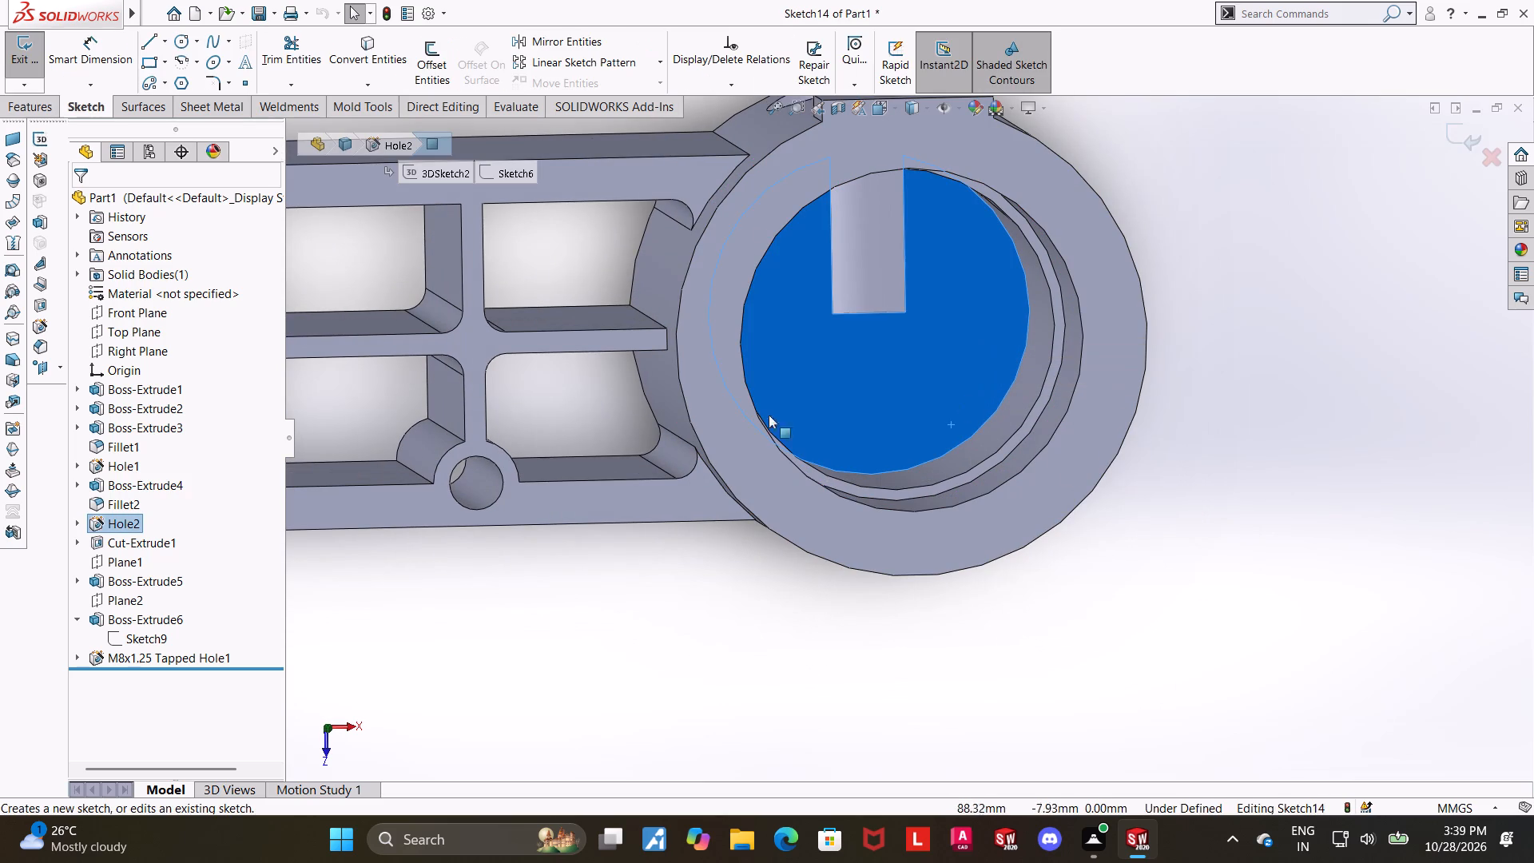
click(157, 678)
click(195, 659)
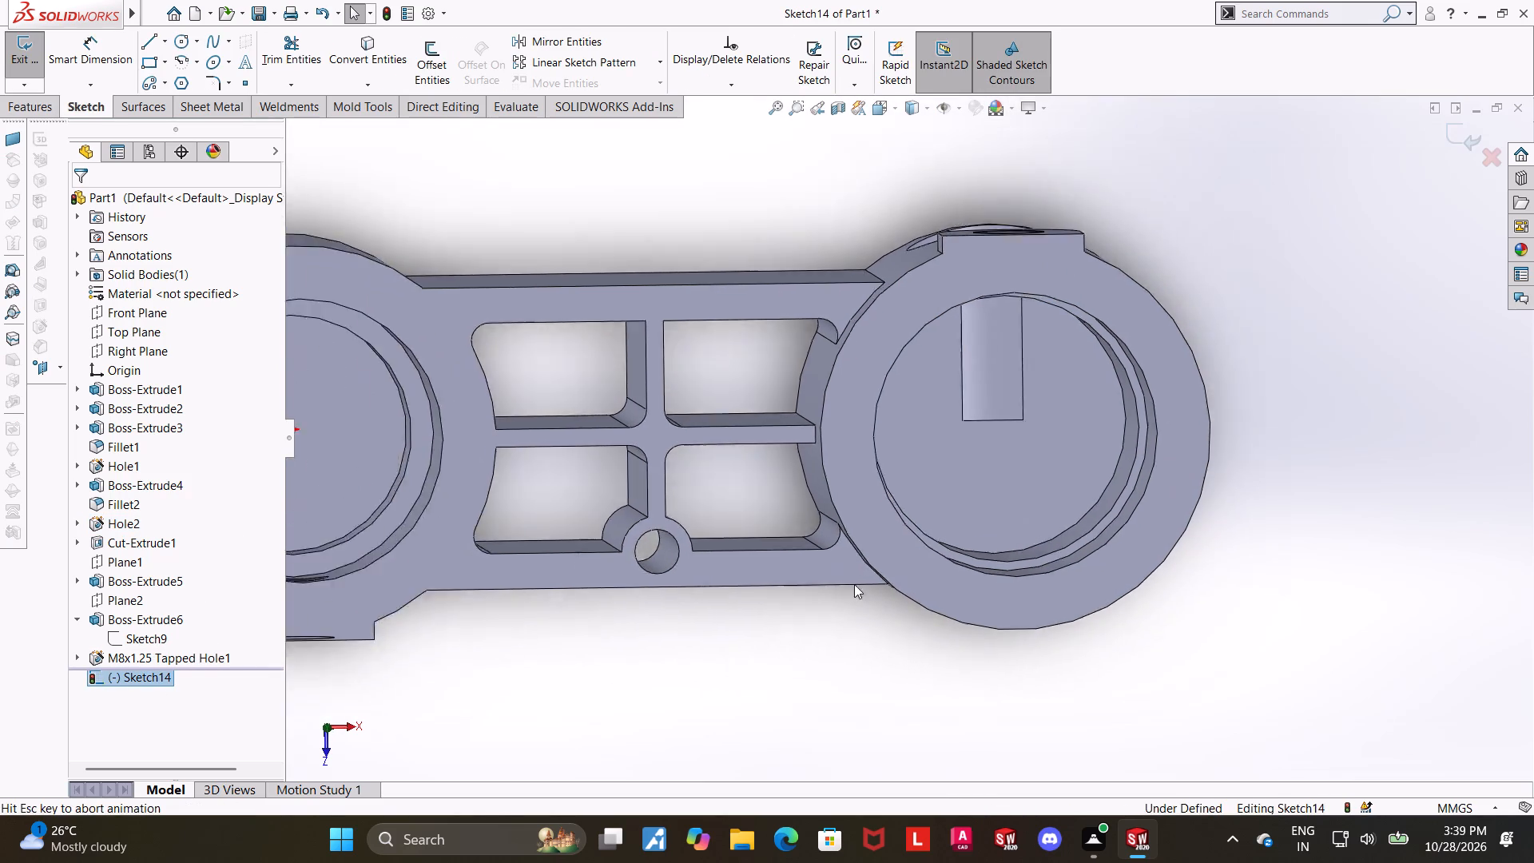
scroll(1364, 479, down, 3)
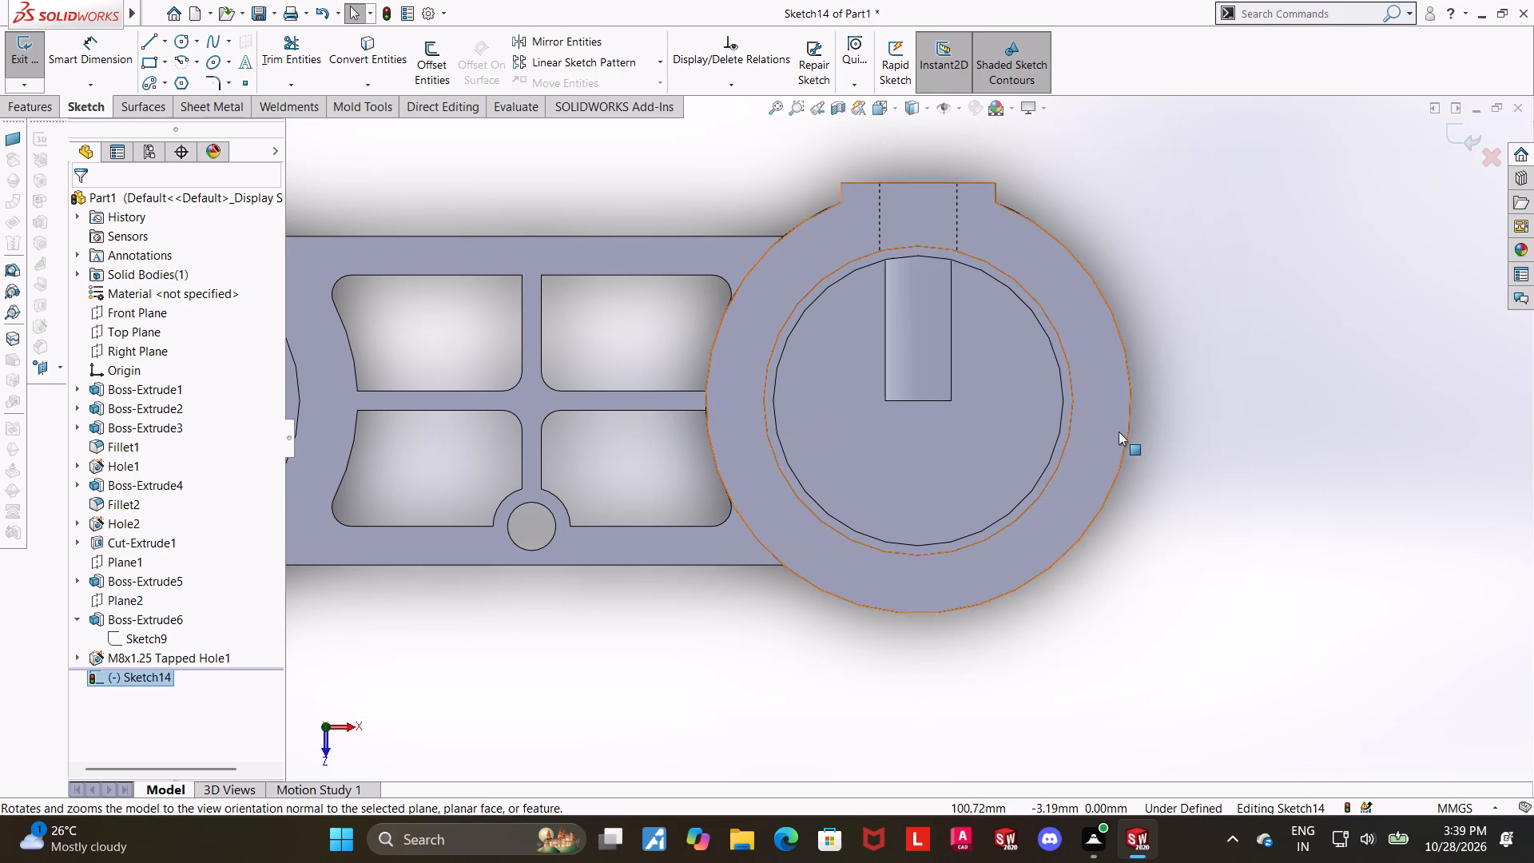
scroll(1119, 431, down, 1)
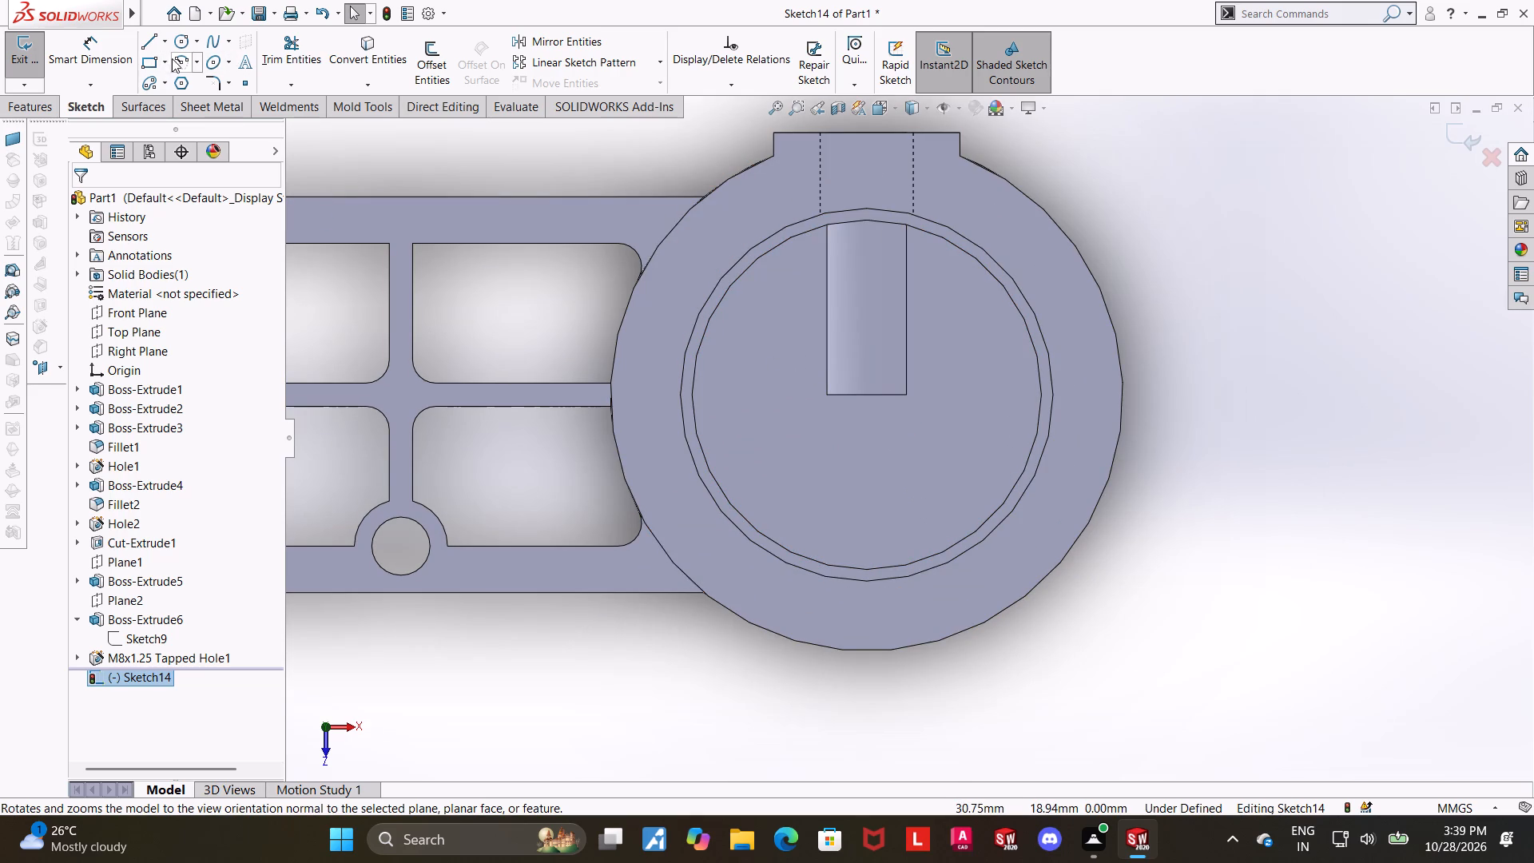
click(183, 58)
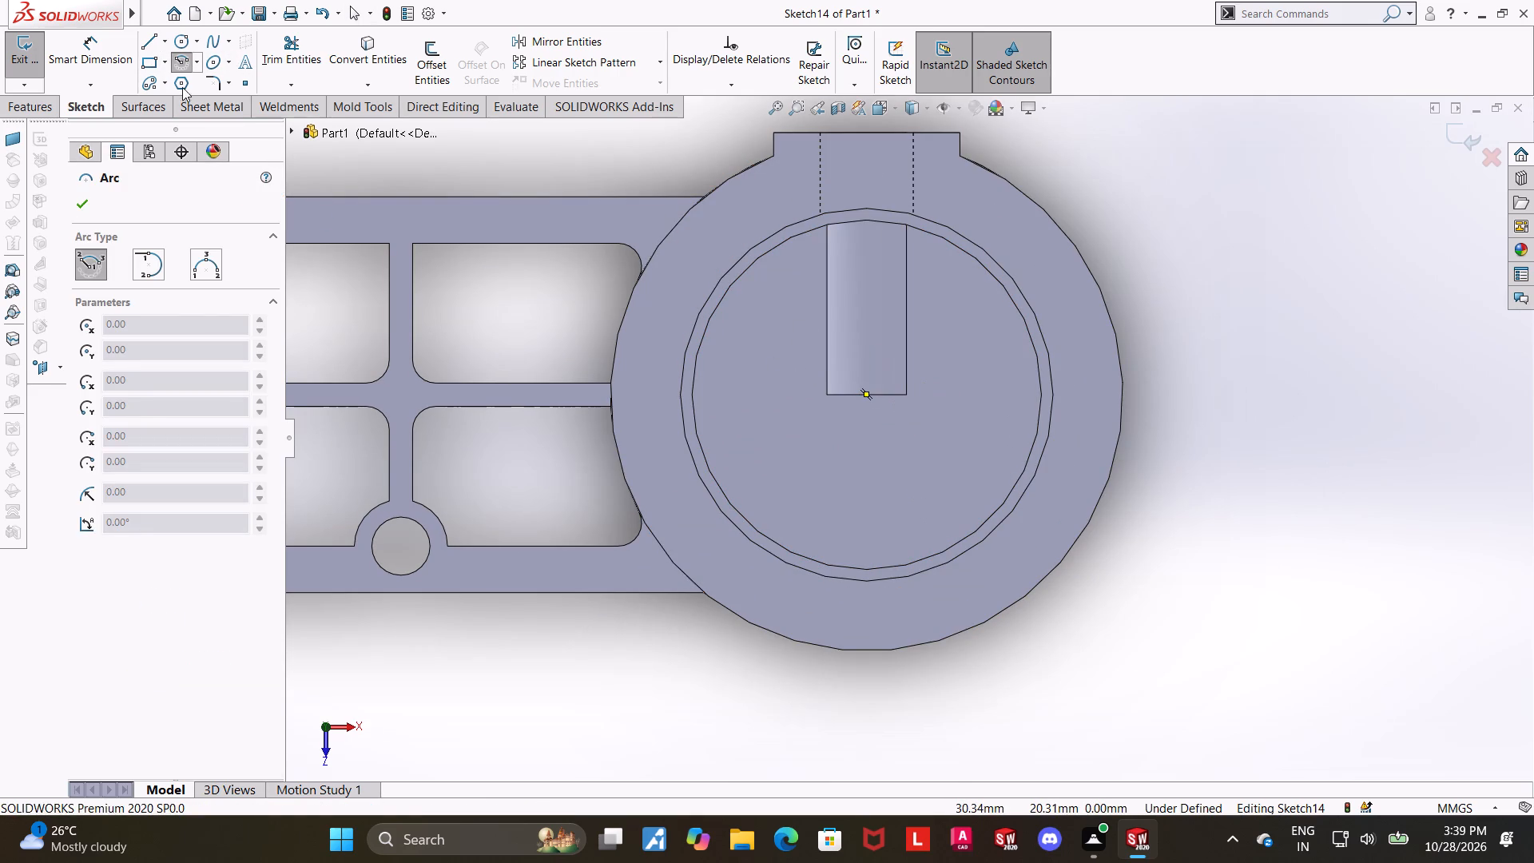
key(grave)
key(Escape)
Sketch a circle centred in the taller boss's bore and matching the bore floor's circular edge.
click(188, 40)
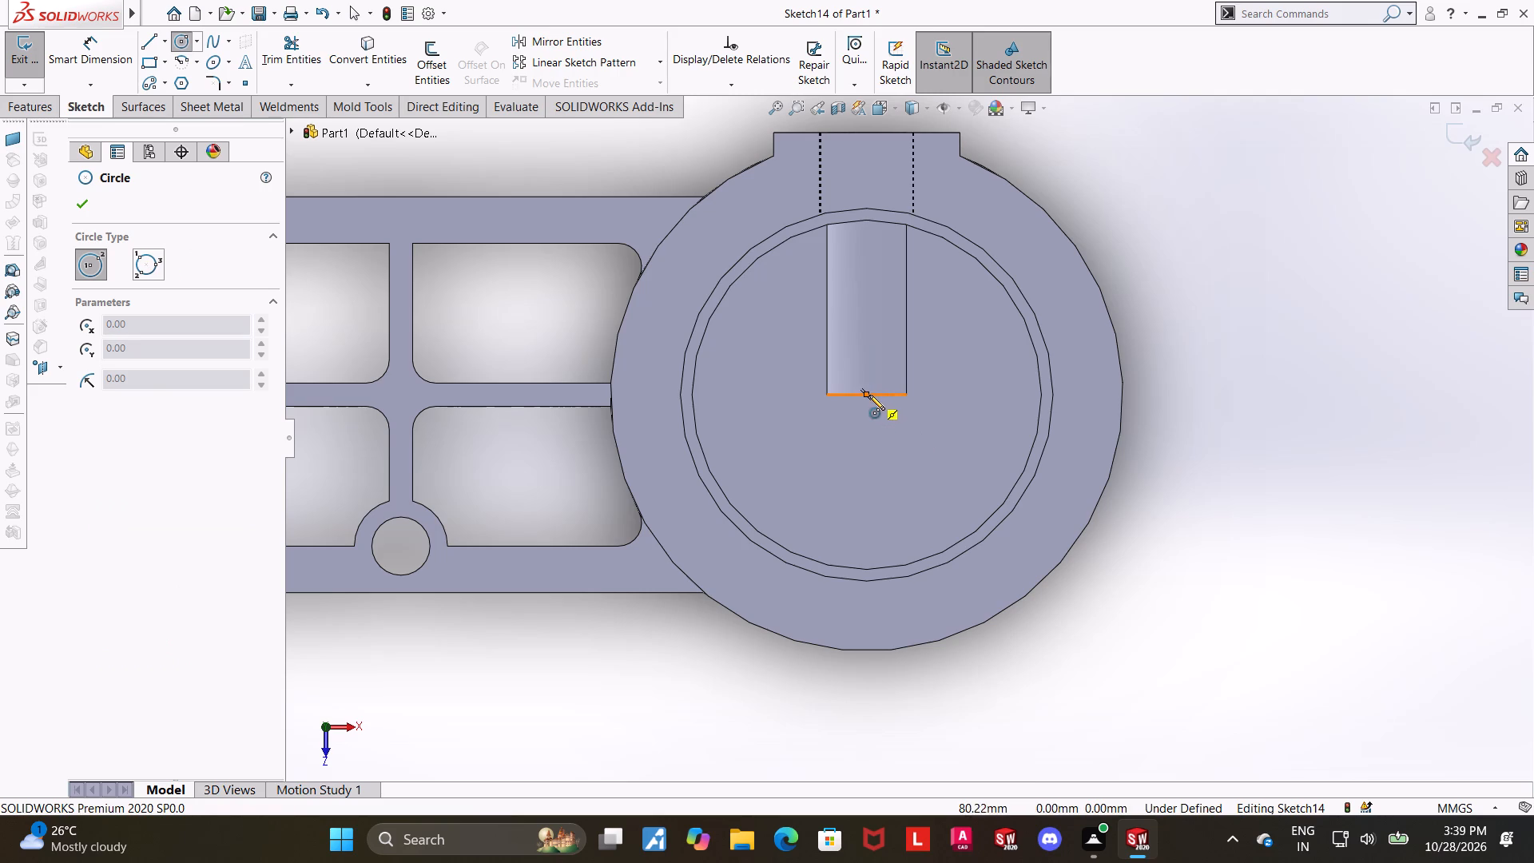
click(869, 395)
click(1041, 381)
key(Escape)
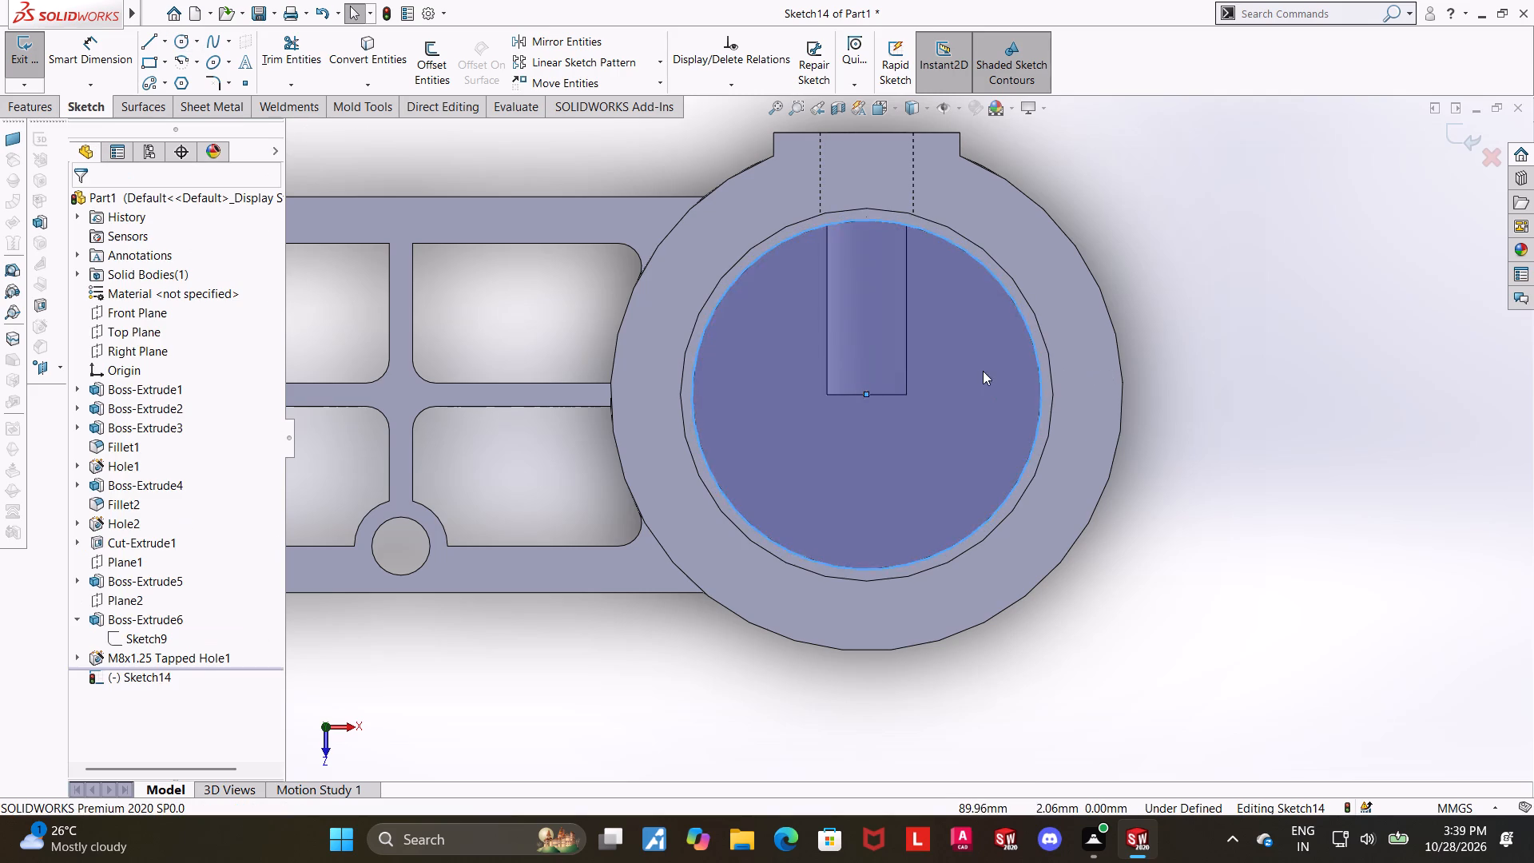
key(Escape)
key(Escape)
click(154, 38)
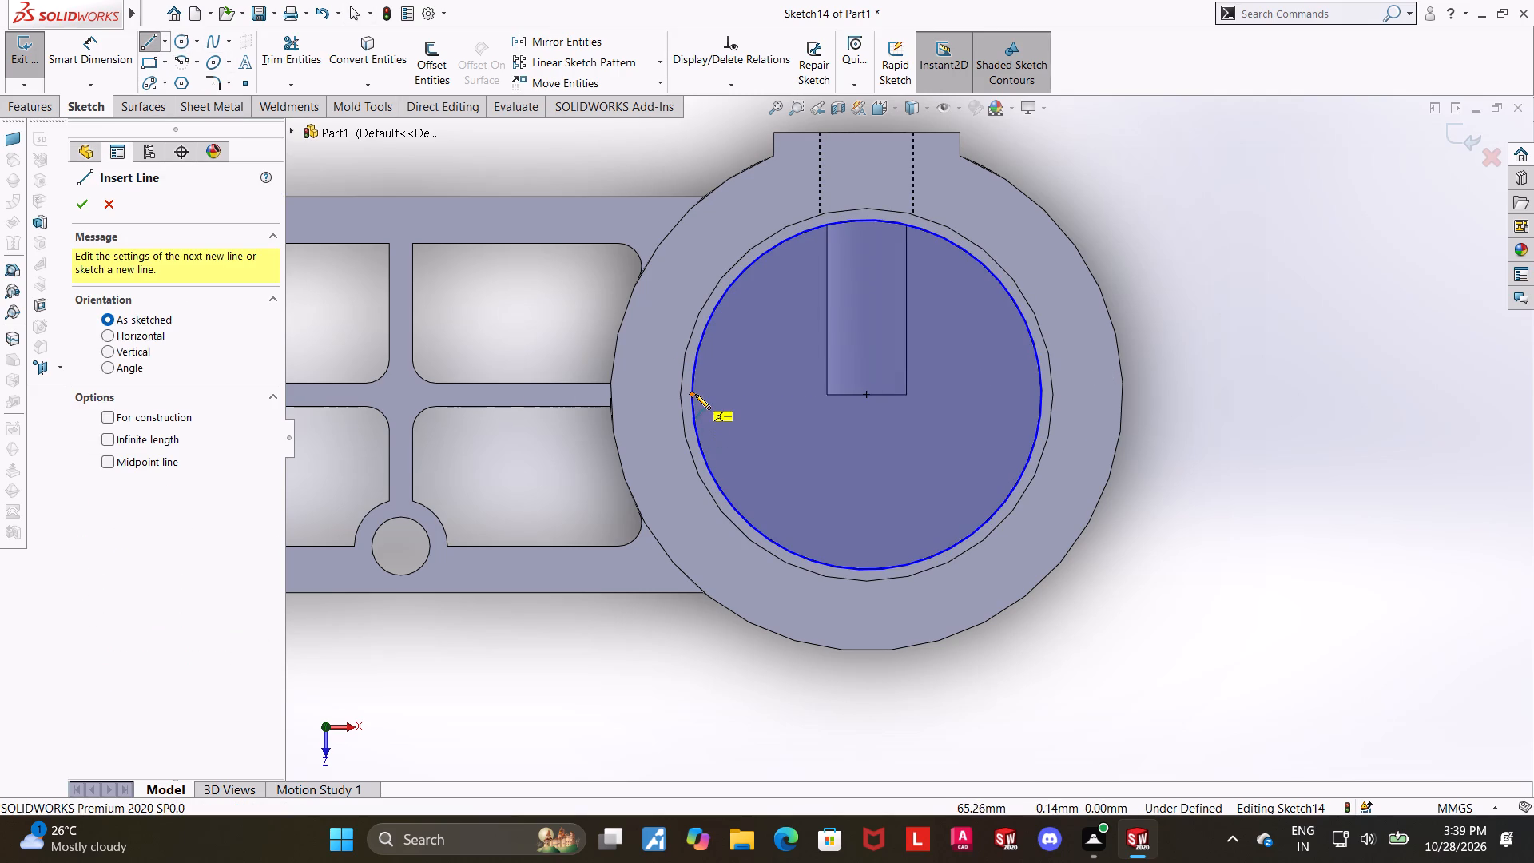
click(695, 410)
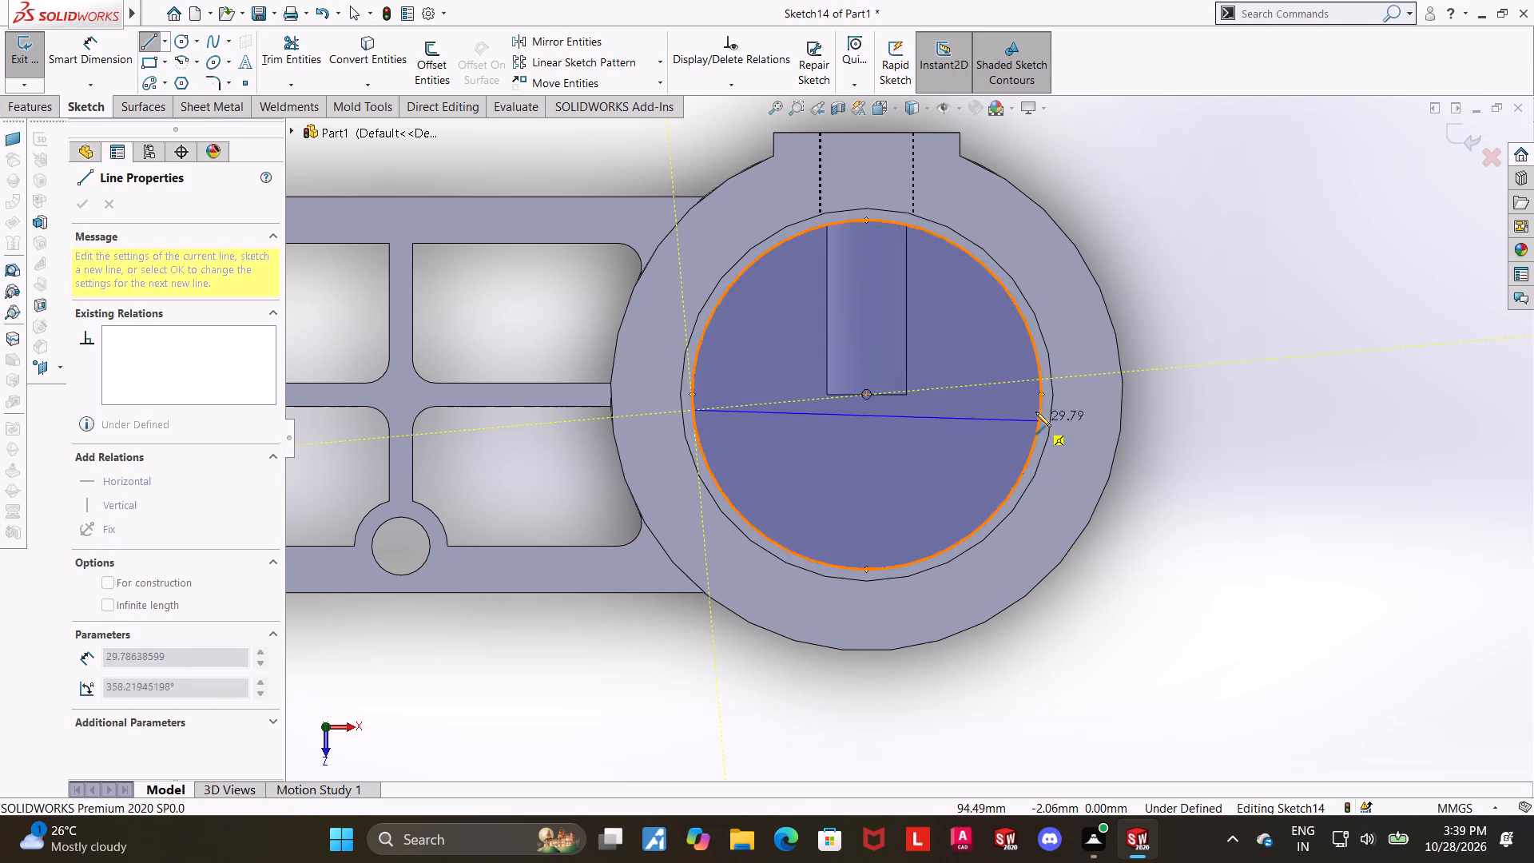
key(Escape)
Sketch a horizontal chord about 27 mm long across the circle, about 6 mm below its centre.
click(151, 43)
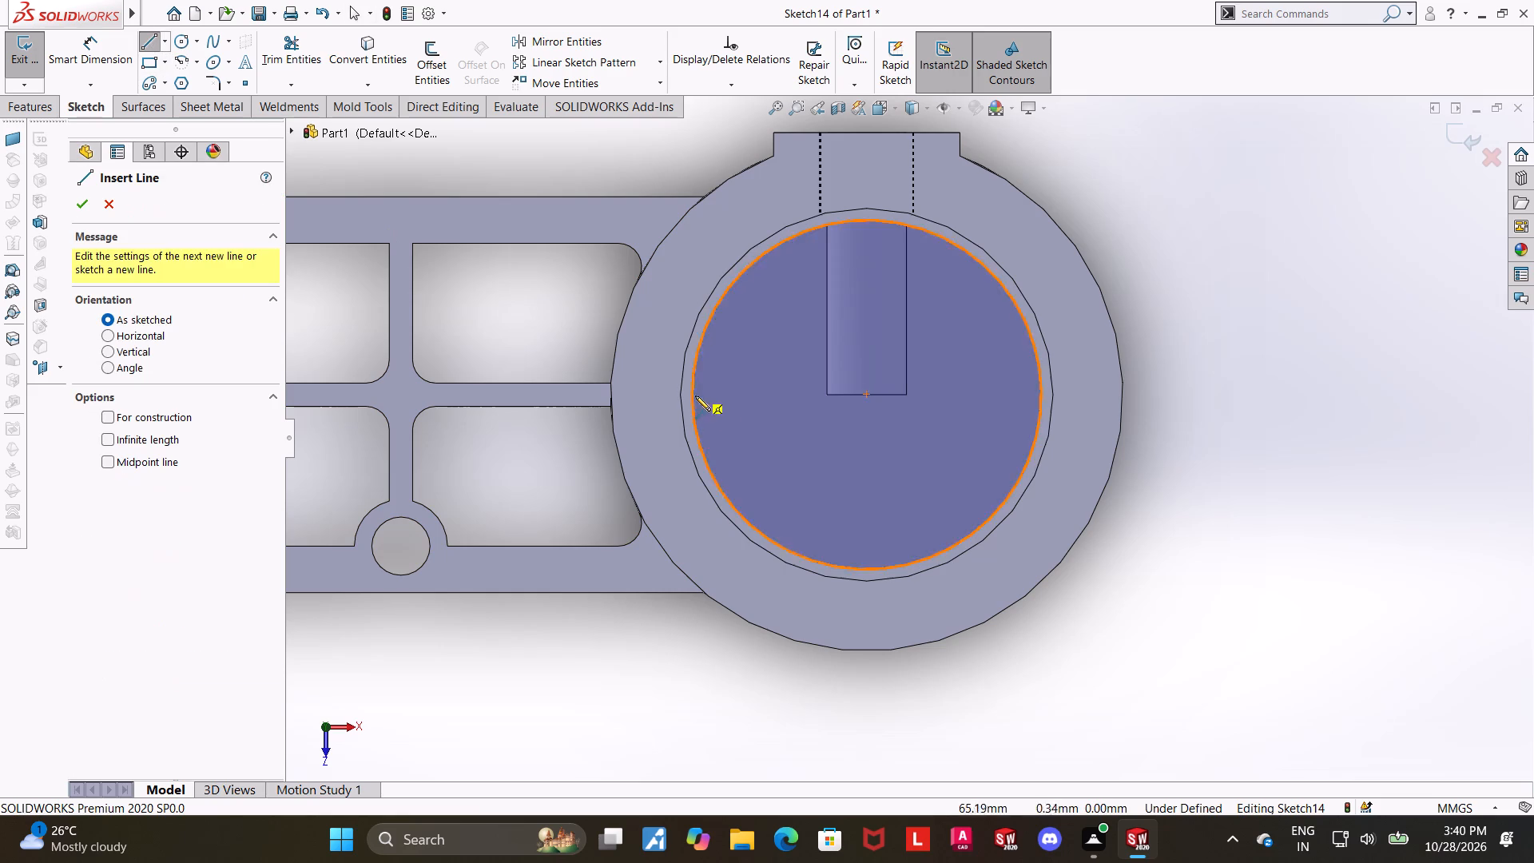
click(699, 447)
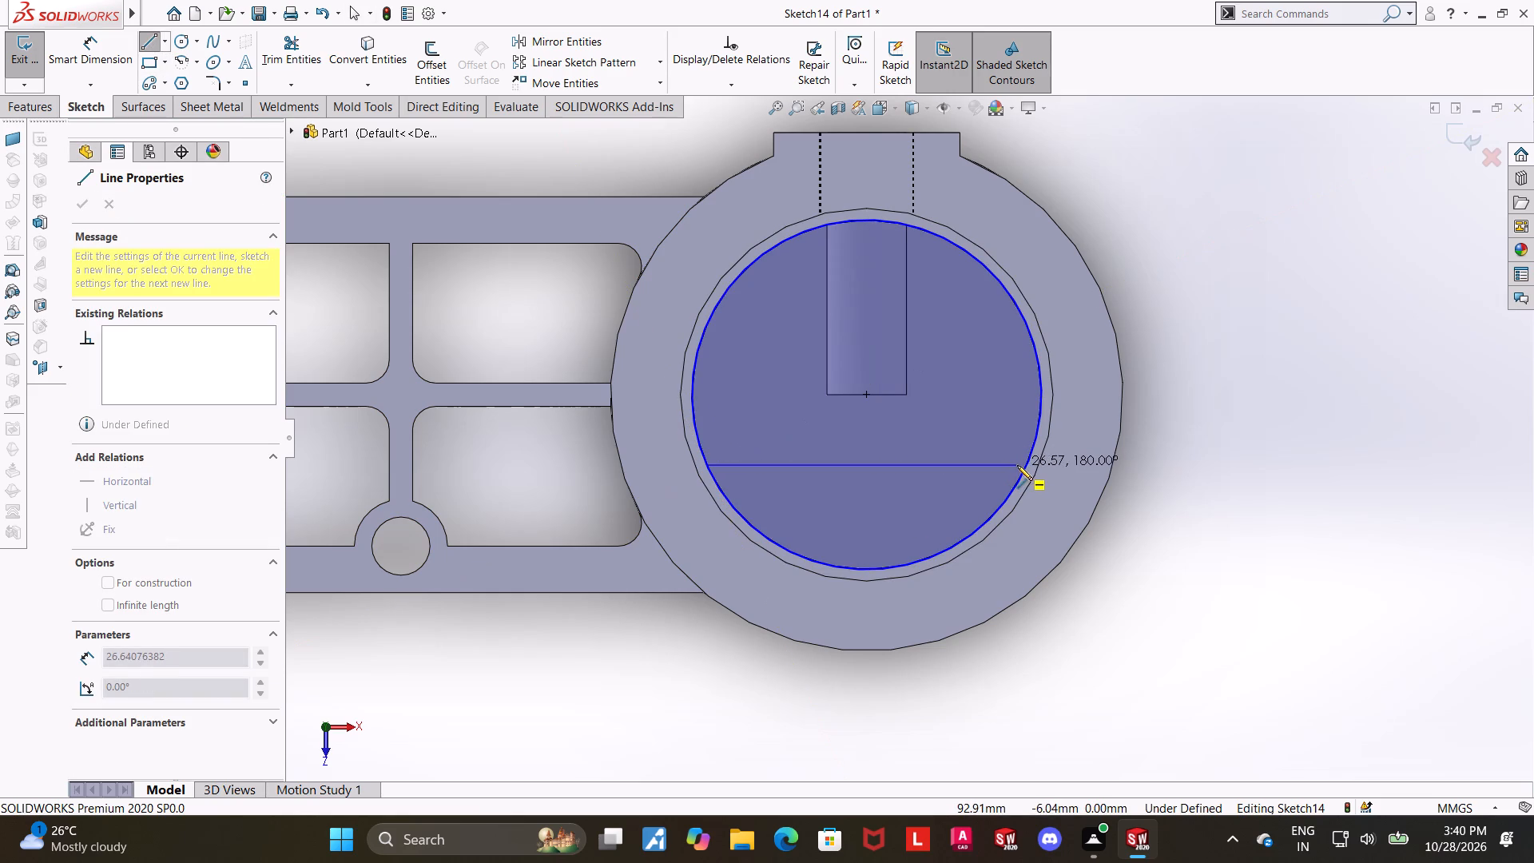
click(1023, 466)
key(Escape)
key(Escape)
Trim away the circle's upper arc with Power trim, leaving the closed segment below the chord.
click(300, 59)
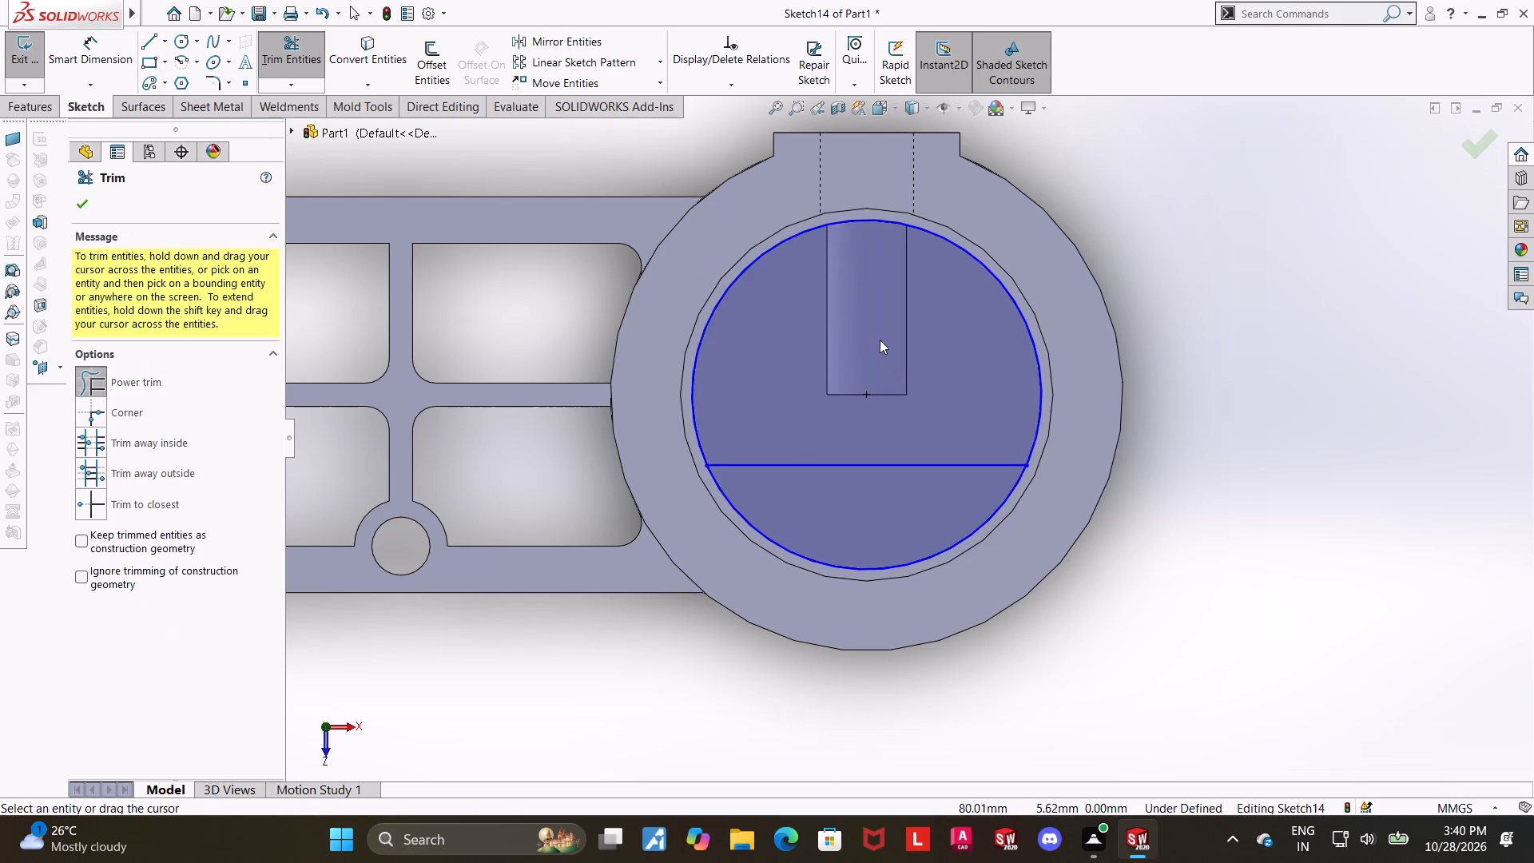
drag(852, 324, 745, 191)
key(Escape)
key(Escape)
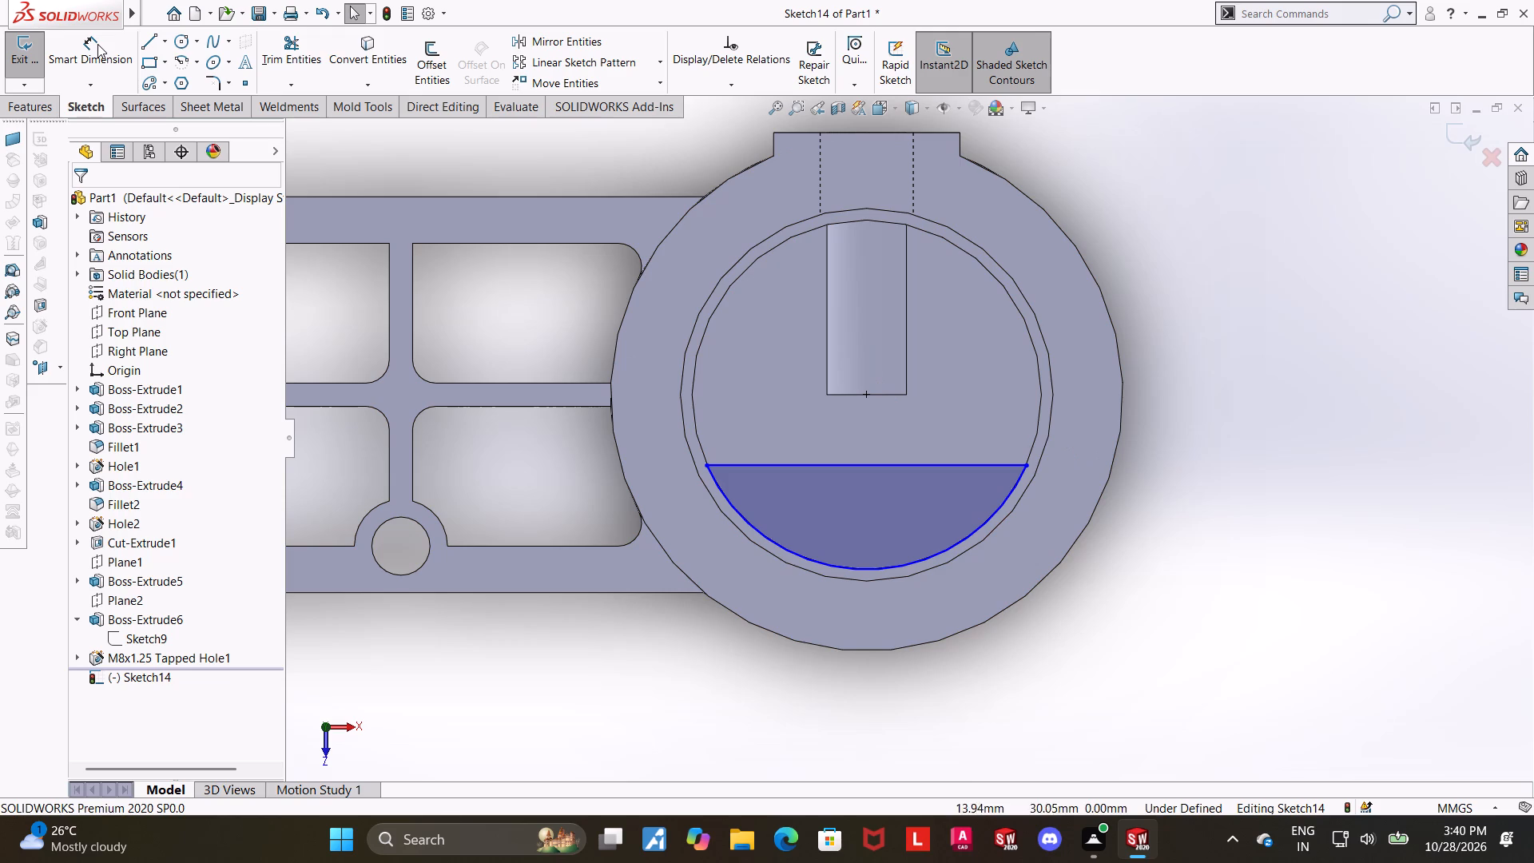
Dimension the segment's chord 5 mm vertically from the origin.
click(97, 44)
click(97, 44)
scroll(538, 293, up, 1)
scroll(549, 431, up, 4)
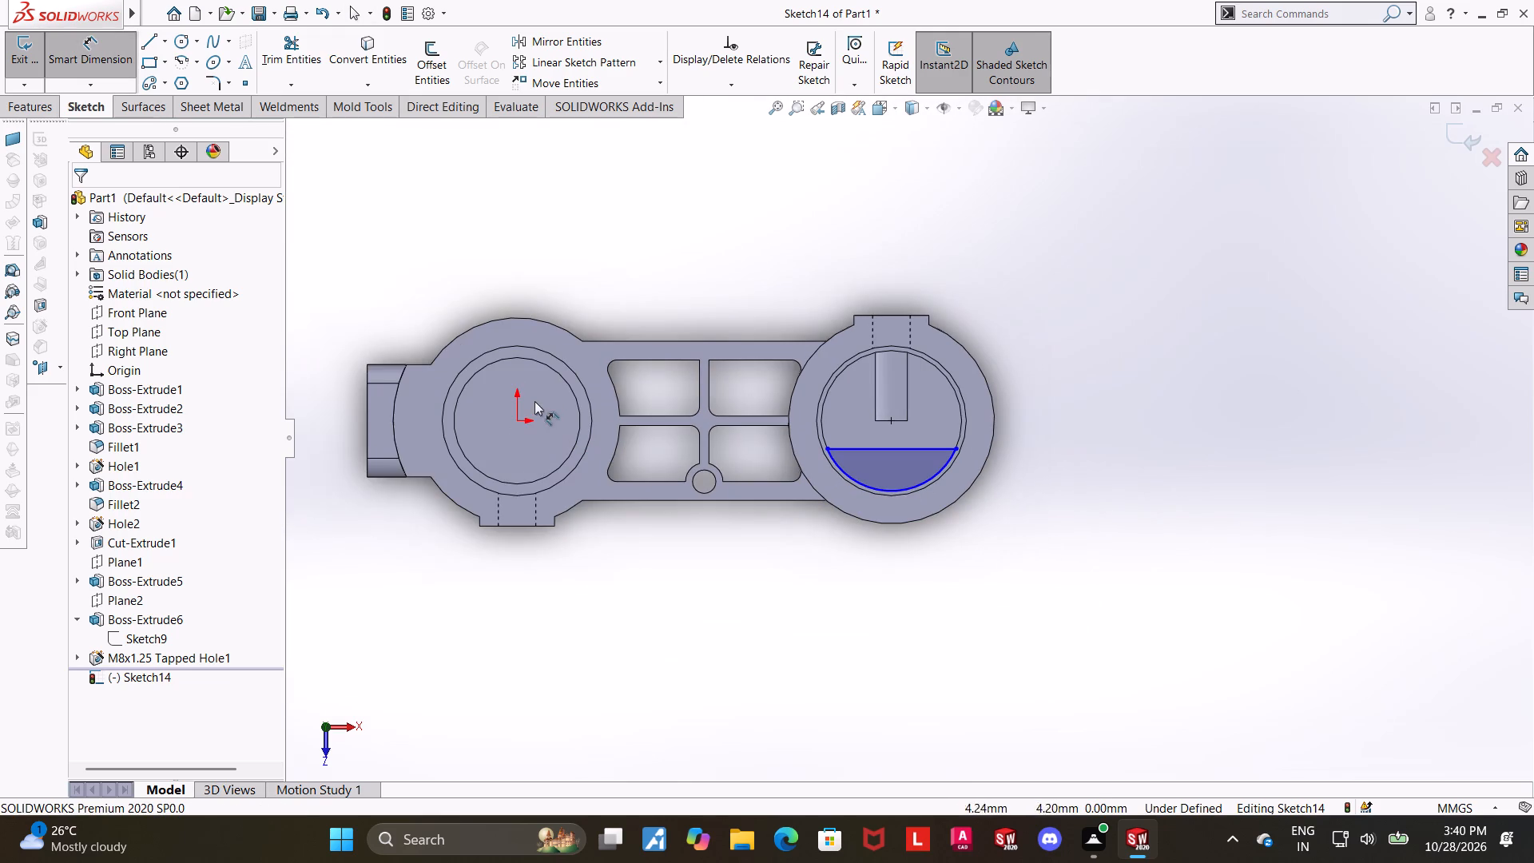
click(519, 418)
click(931, 447)
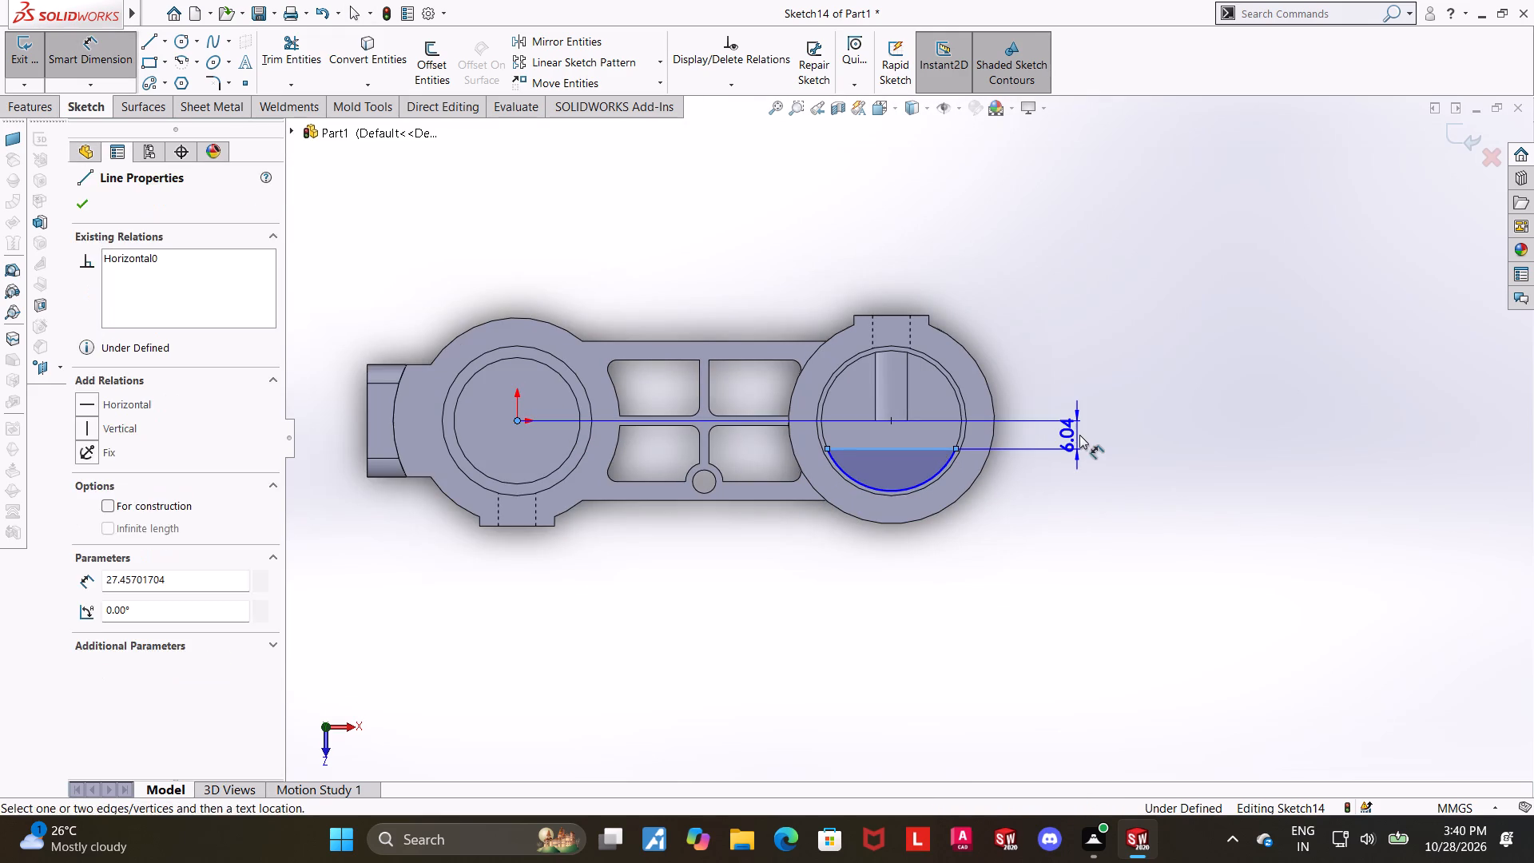
click(1079, 435)
key(5)
key(Return)
key(Escape)
key(Escape)
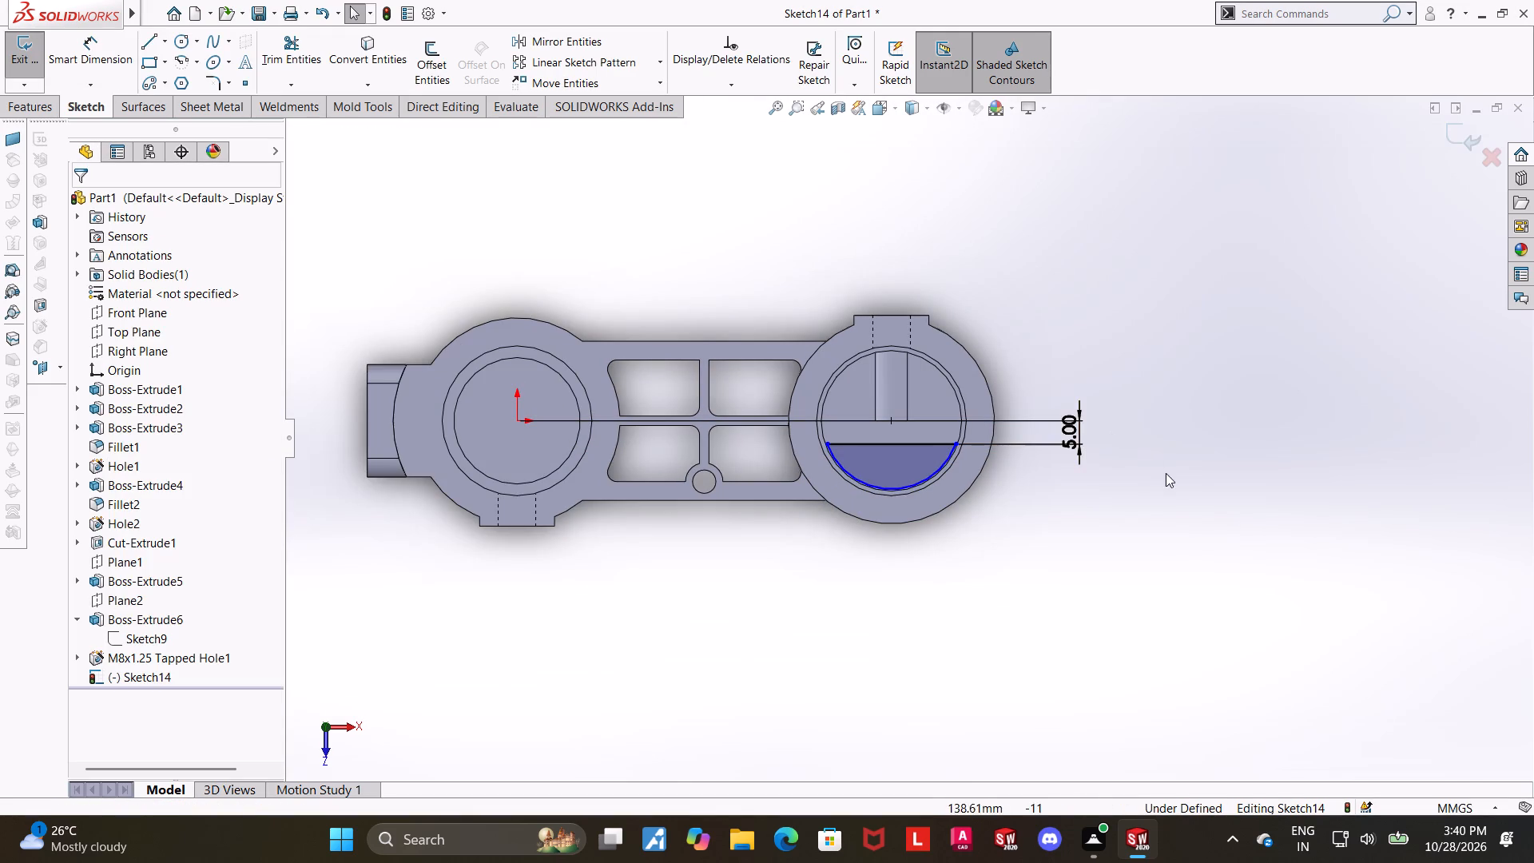
click(1166, 473)
Dimension the segment's arc with a 15 mm radius.
scroll(1005, 431, down, 4)
click(92, 54)
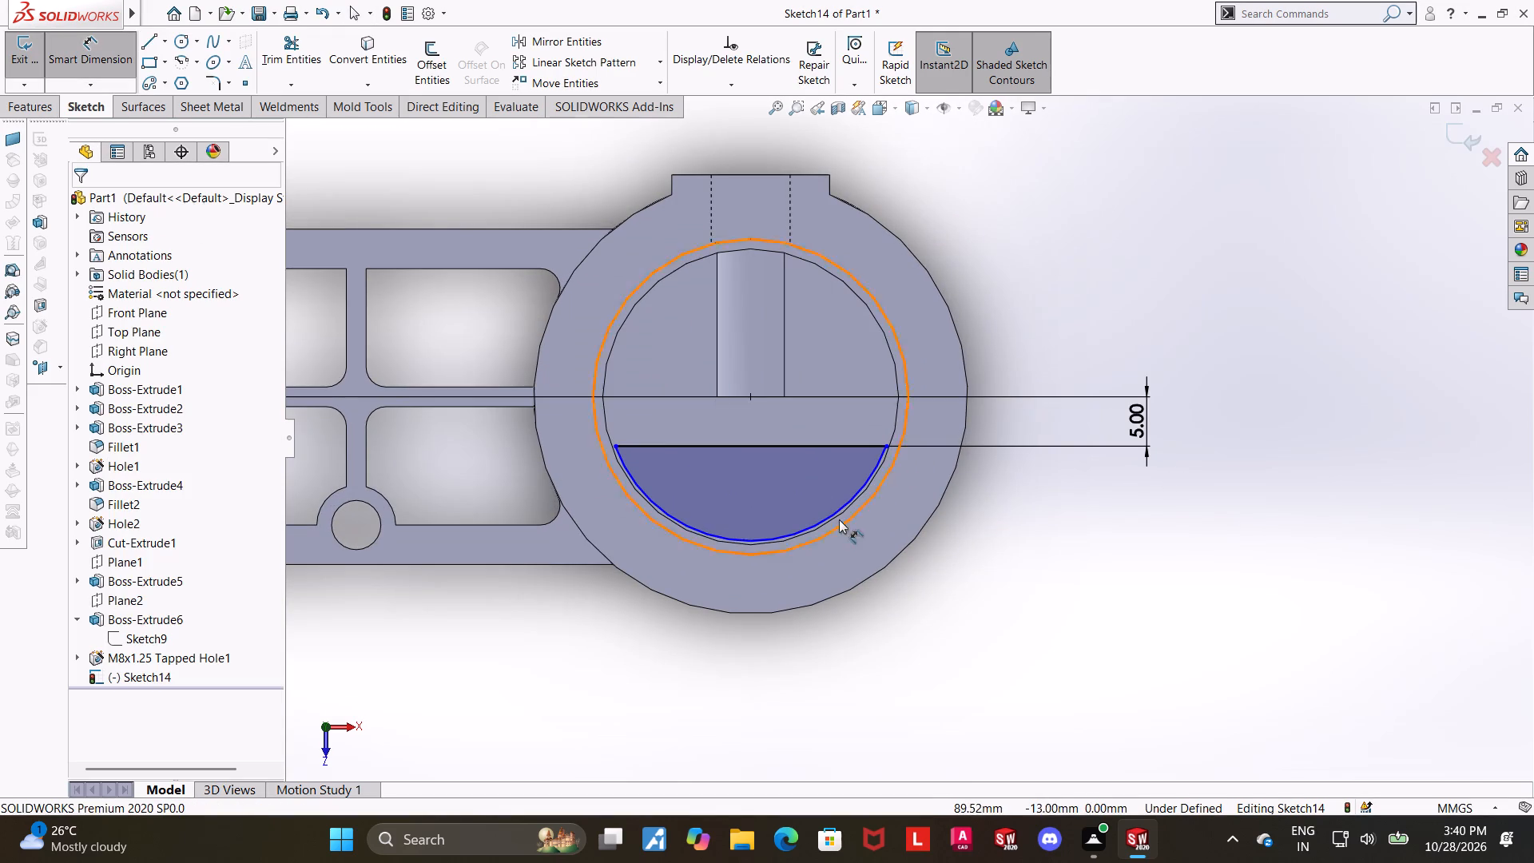
click(835, 515)
click(876, 535)
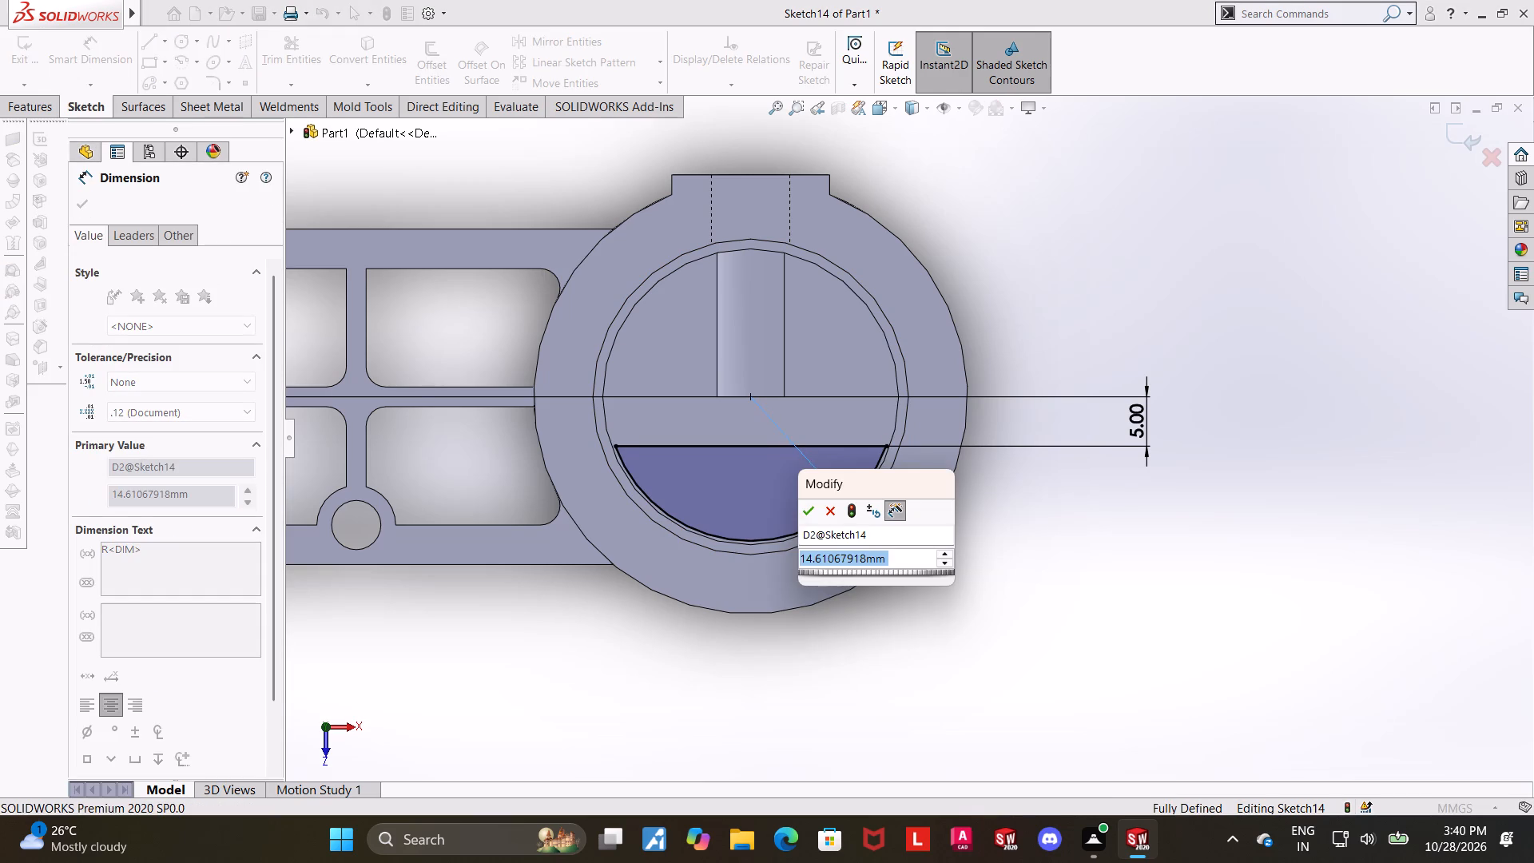
key(1)
key(5)
key(Return)
key(Escape)
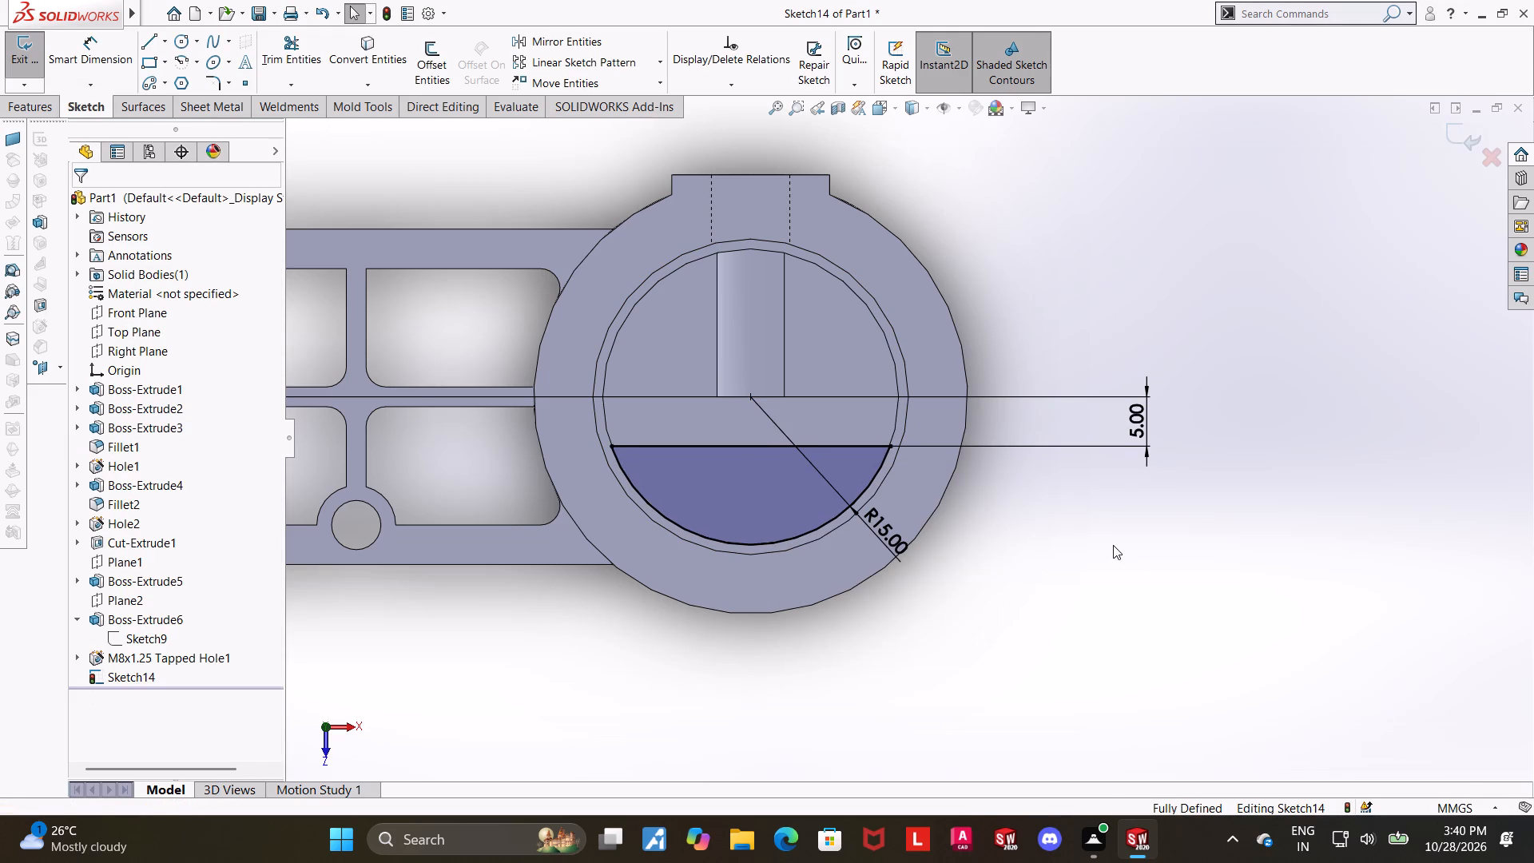
click(1217, 523)
Finish the sketch and extrude the segment Up To Surface, ending at the annular counterbore ledge in the taller boss's bore.
middle_drag(1150, 544, 1141, 463)
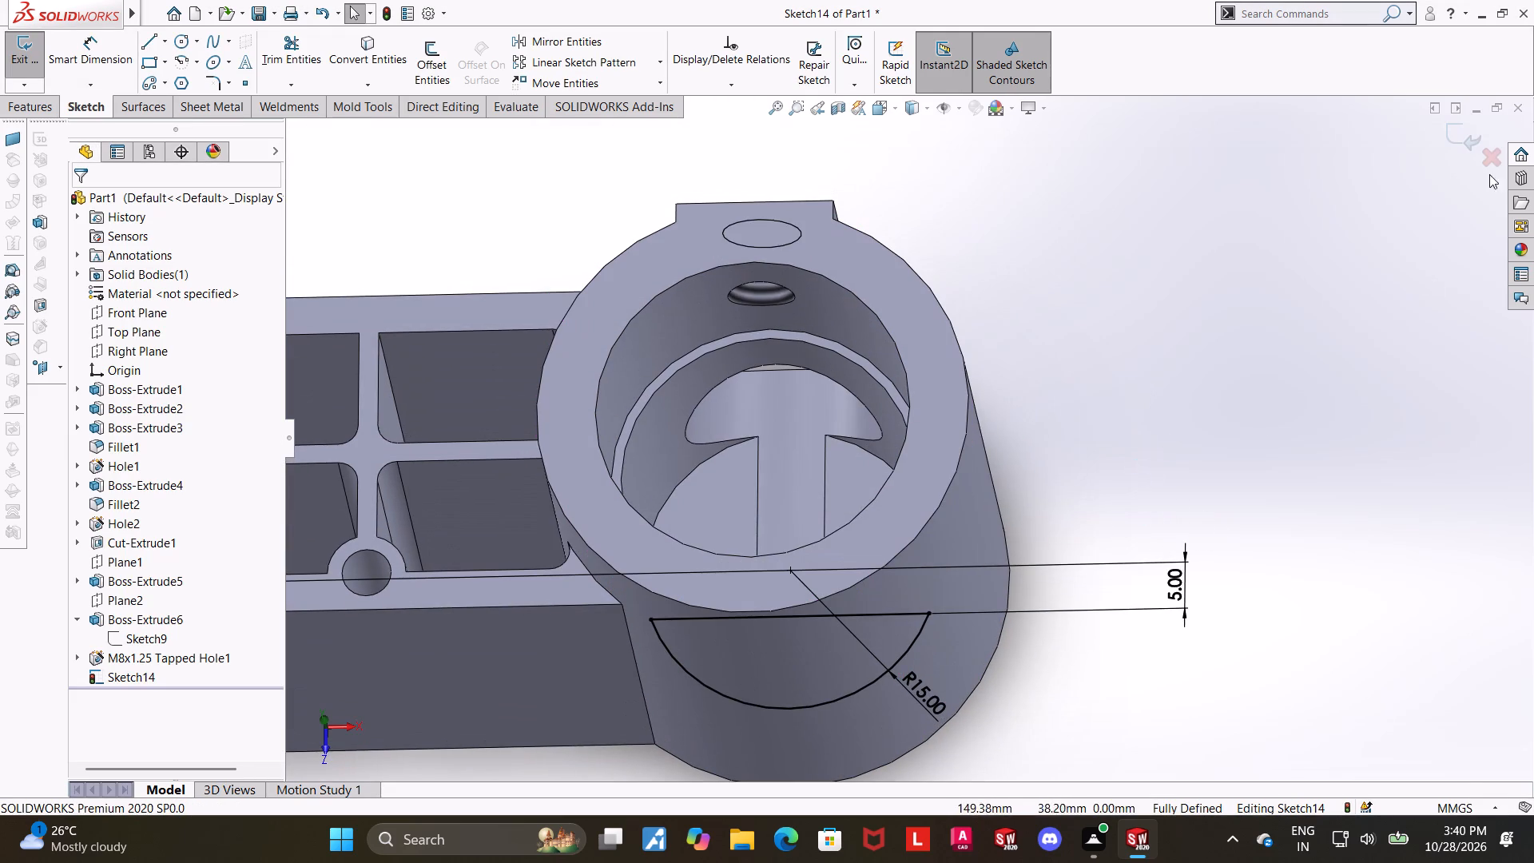
click(1456, 146)
middle_drag(961, 428, 968, 490)
scroll(961, 428, up, 1)
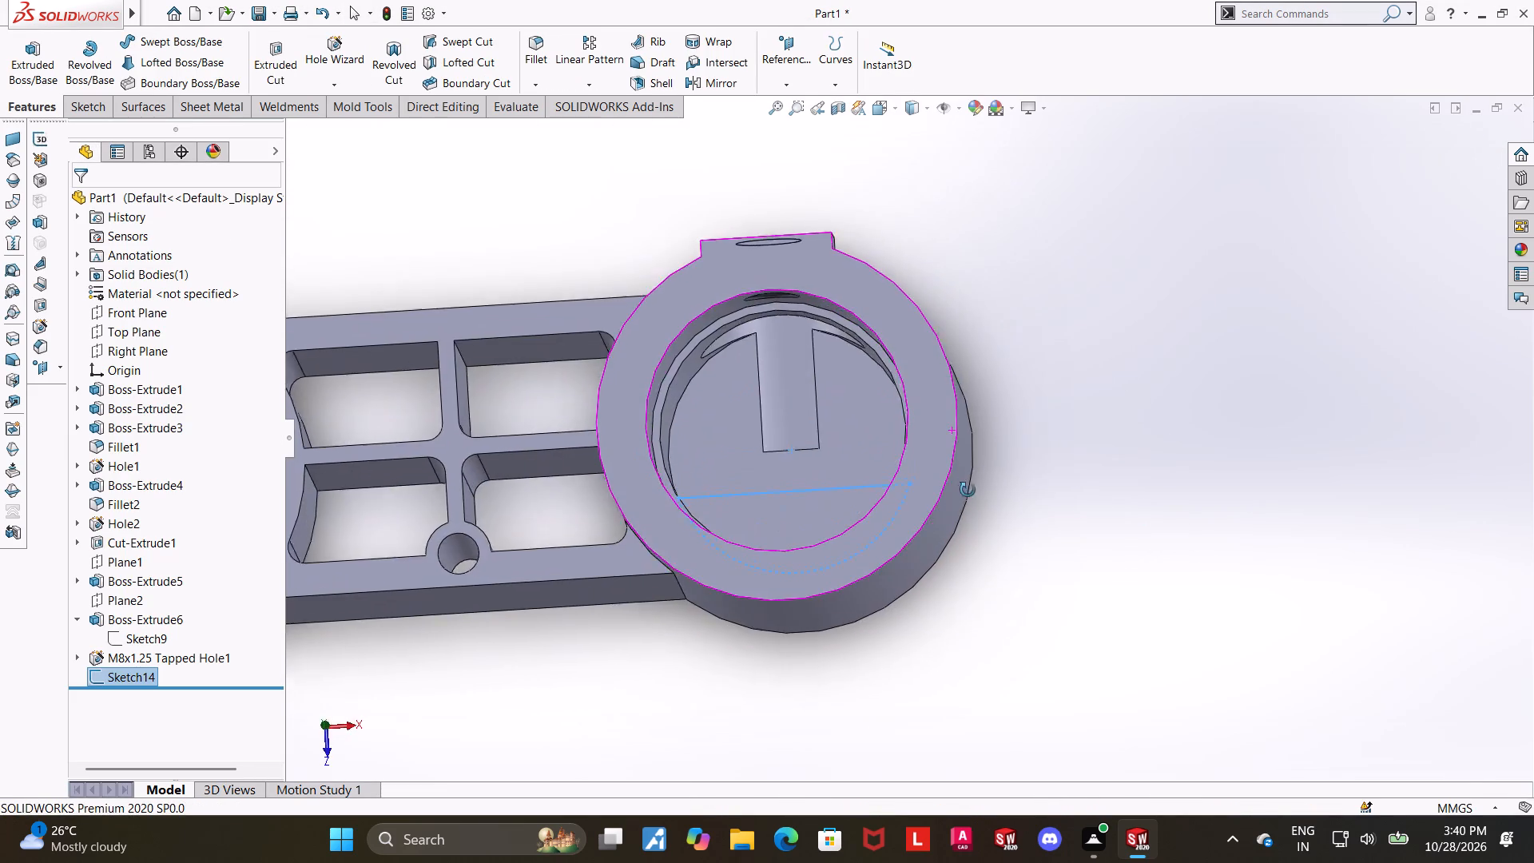
middle_drag(968, 490, 971, 517)
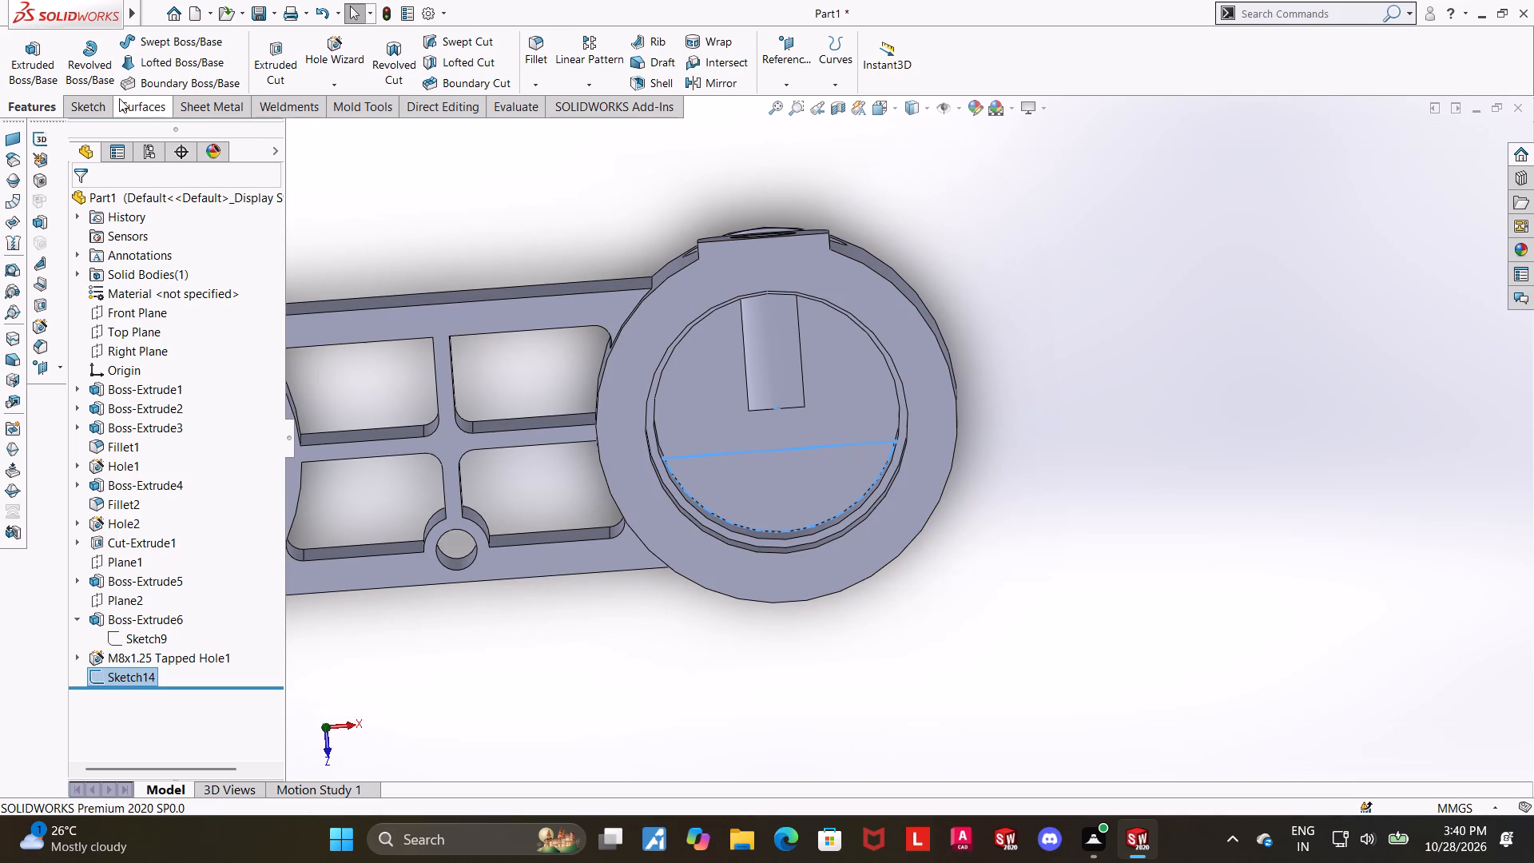
click(45, 63)
middle_drag(957, 536, 958, 492)
click(141, 321)
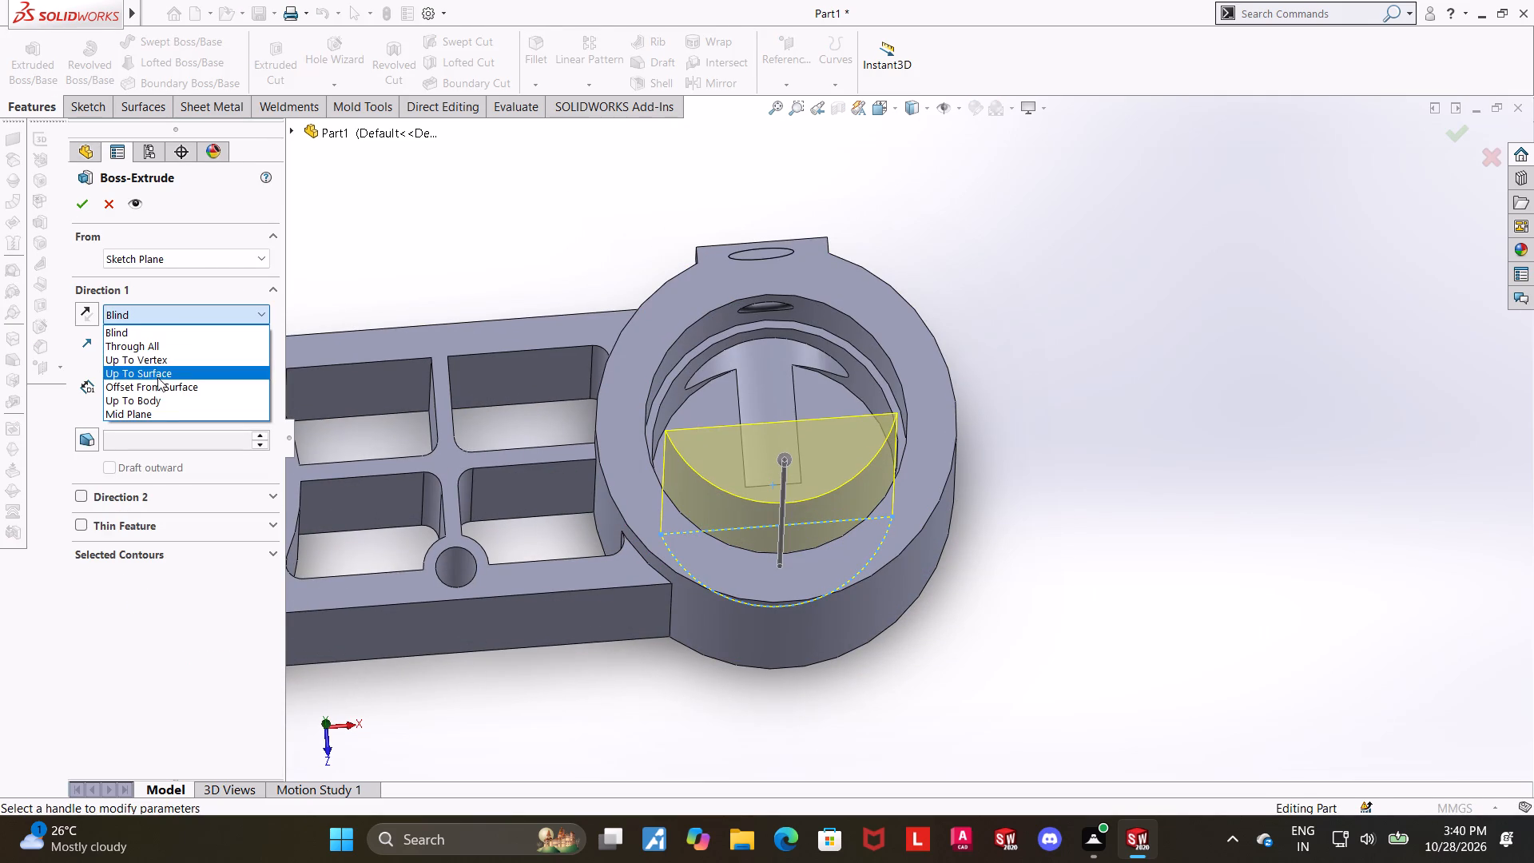
click(158, 367)
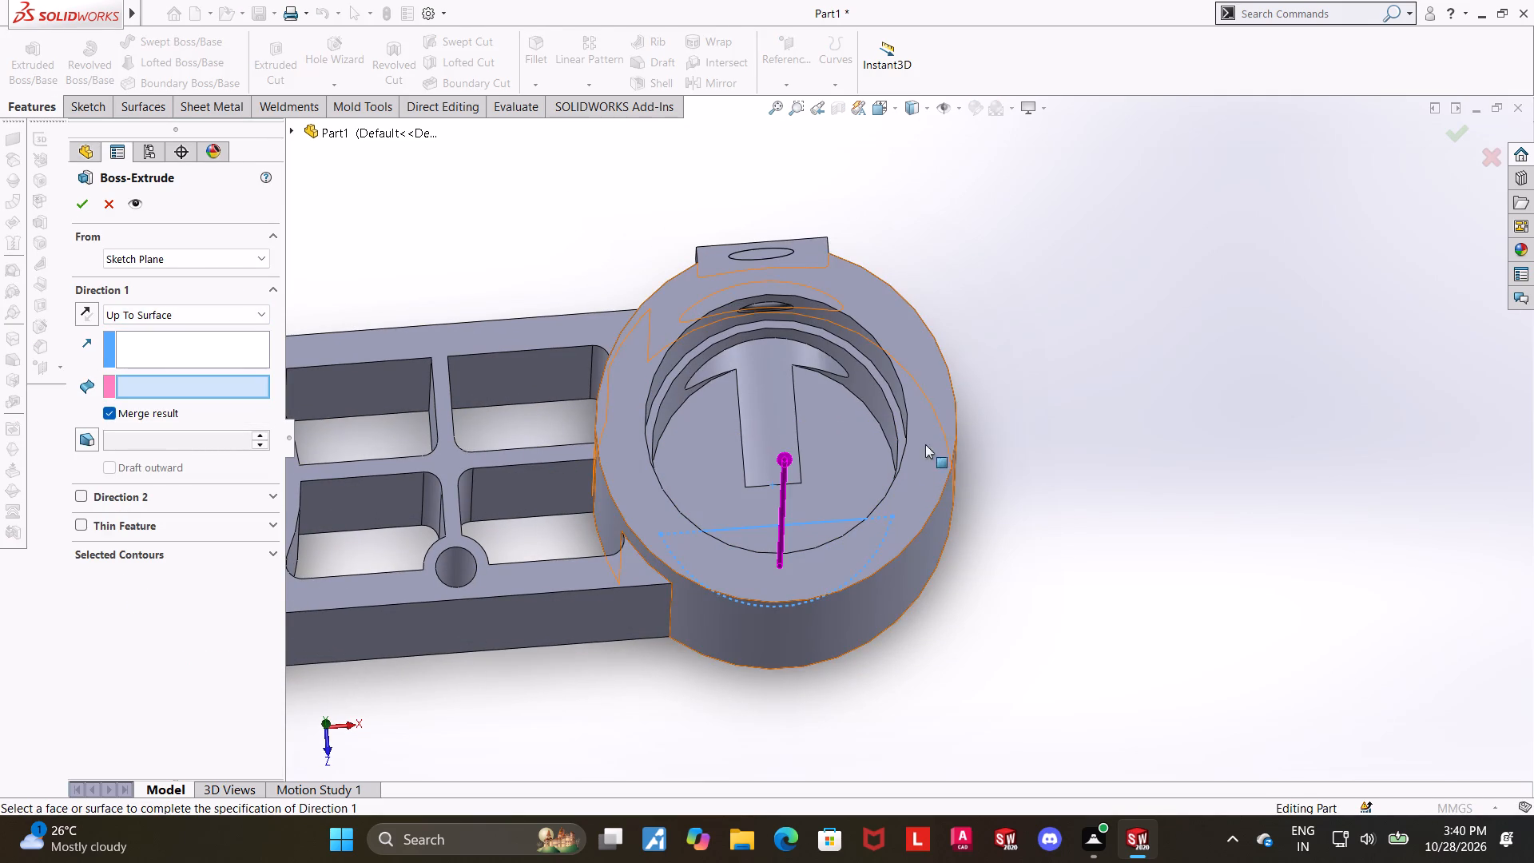
click(885, 389)
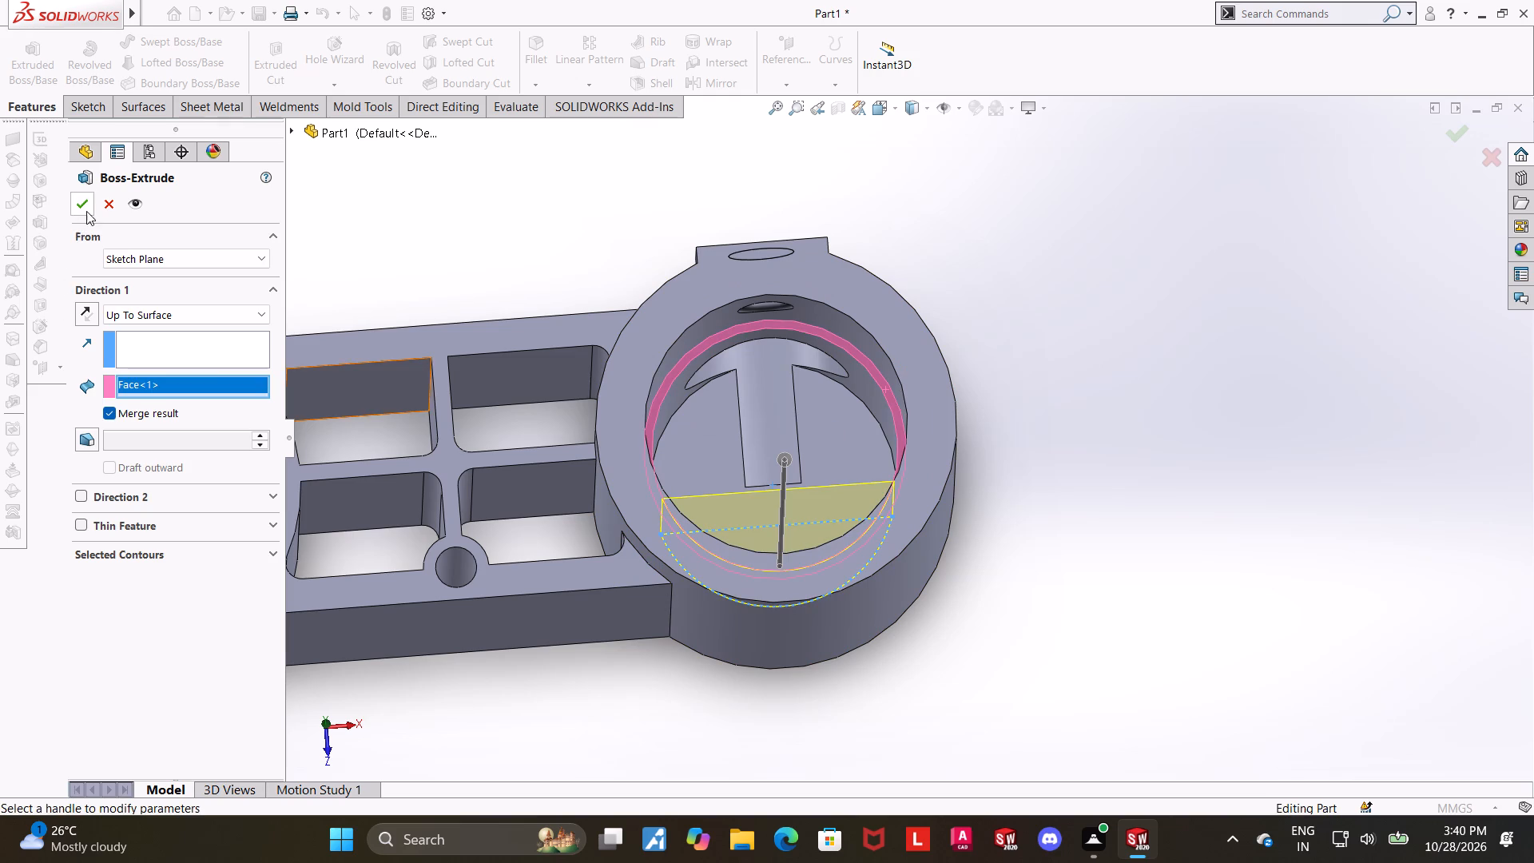
click(86, 211)
click(1041, 370)
Examine the segment in the taller boss's bore and the overall part from the top view.
middle_drag(1084, 401, 1084, 416)
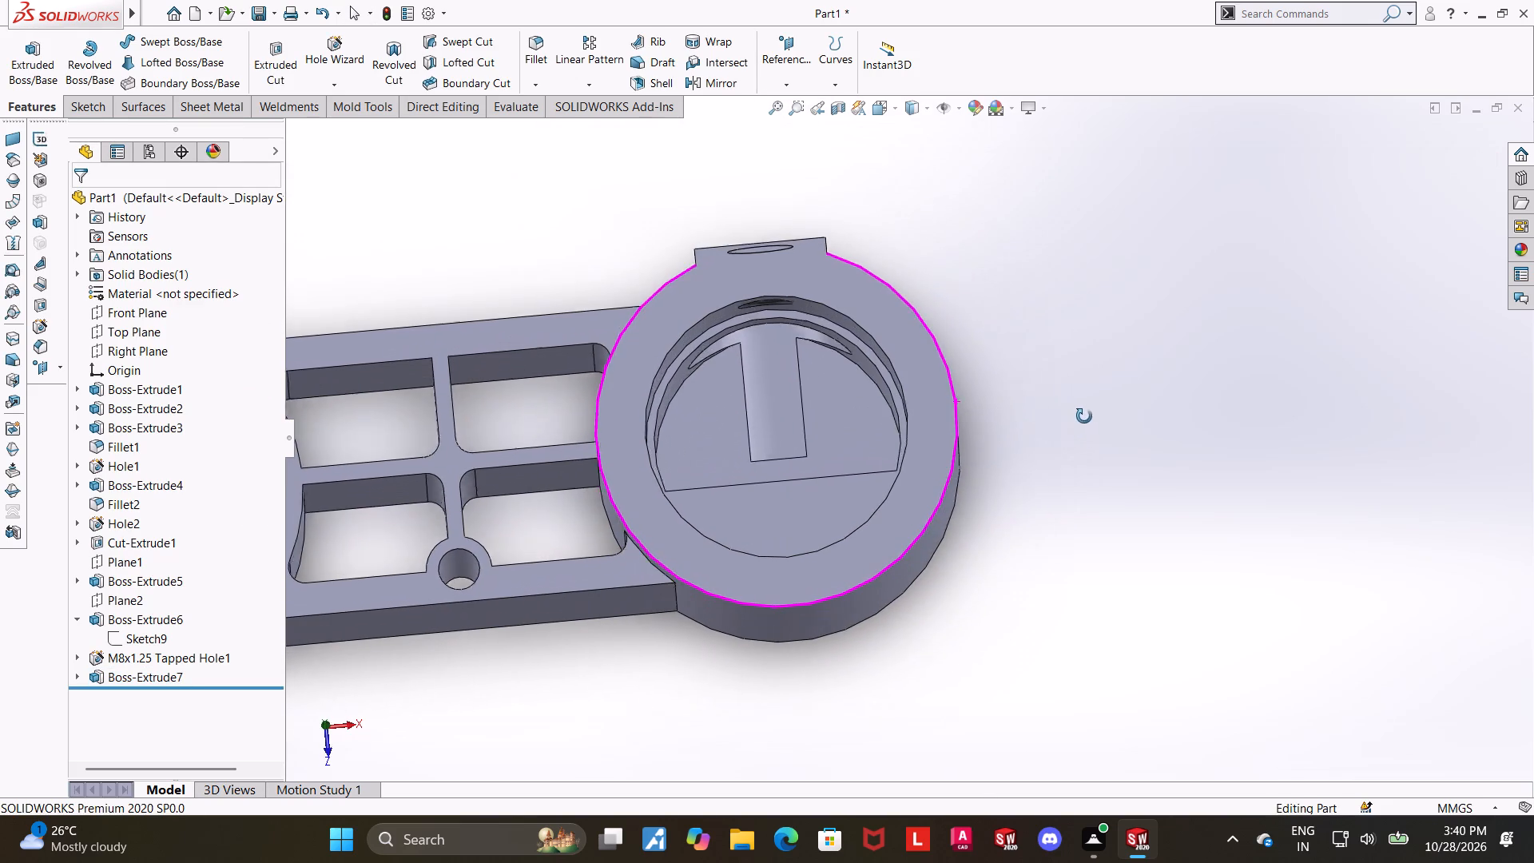
middle_drag(1084, 416, 1087, 415)
click(874, 115)
click(756, 511)
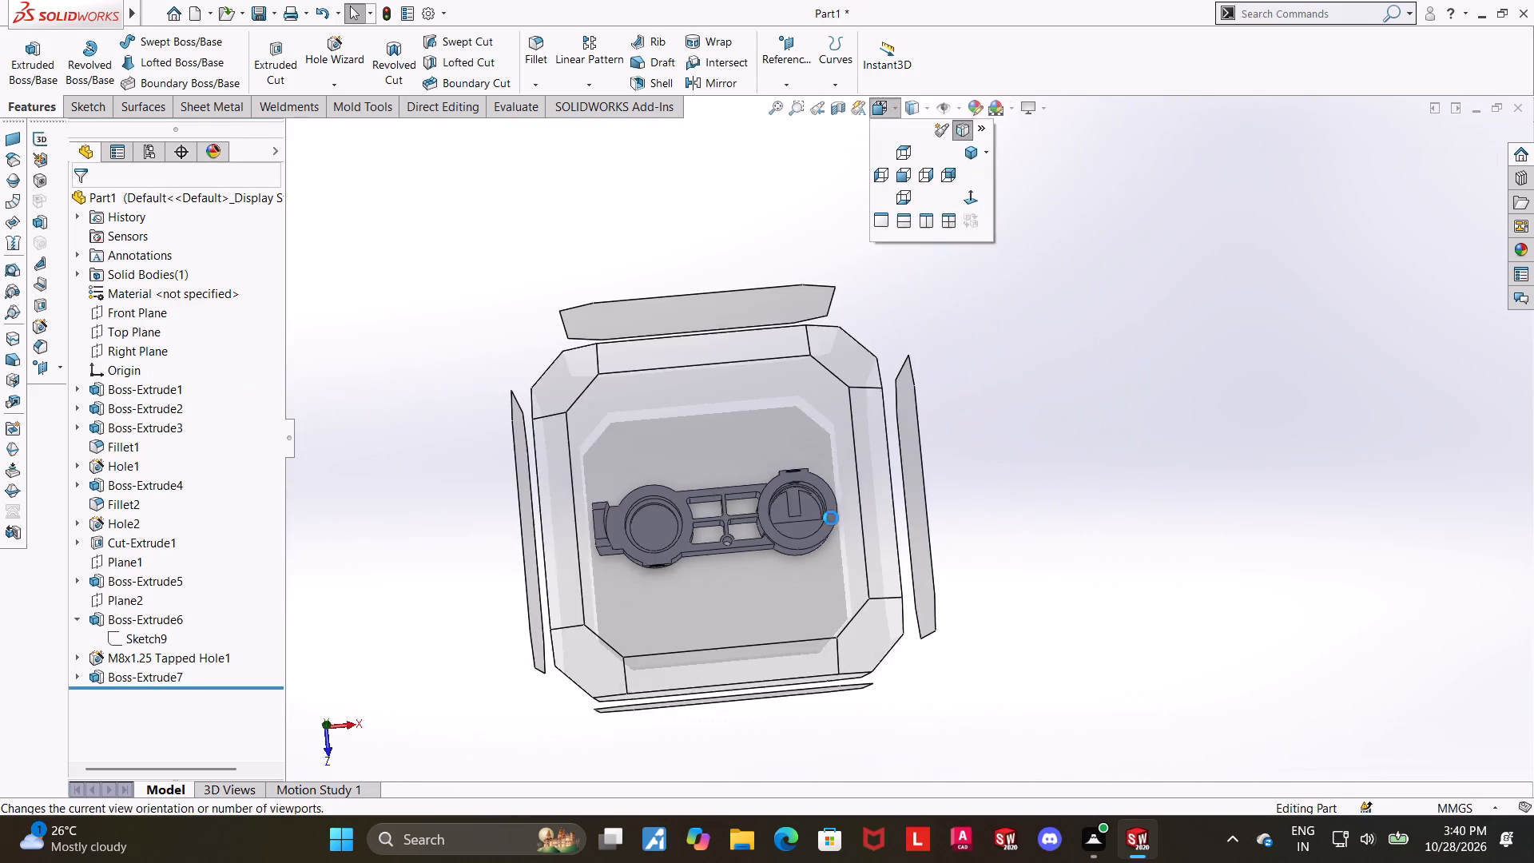
scroll(1298, 400, down, 1)
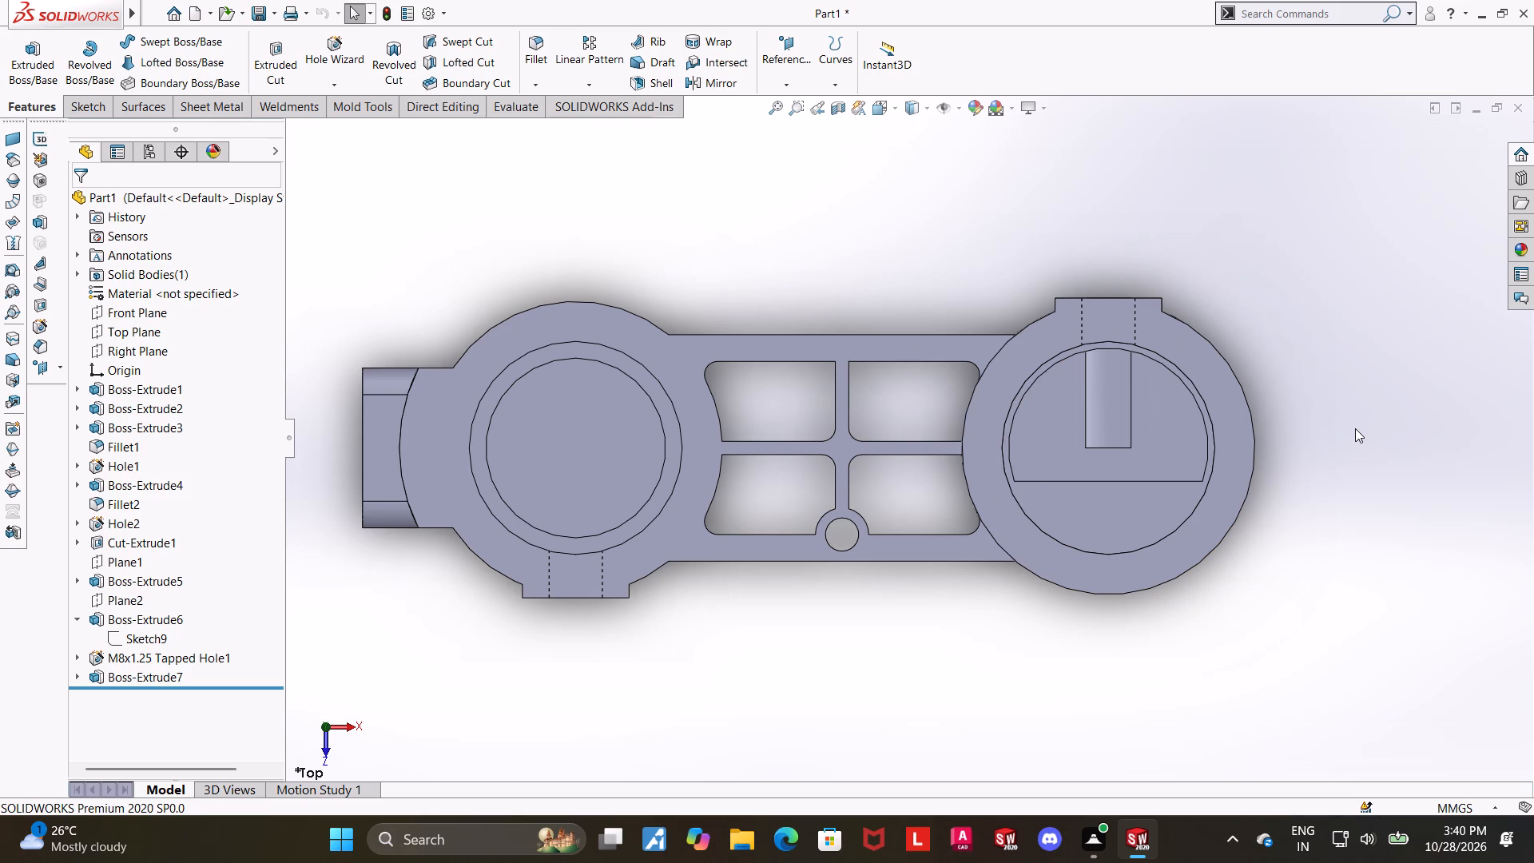
scroll(1355, 428, up, 1)
scroll(1355, 428, down, 1)
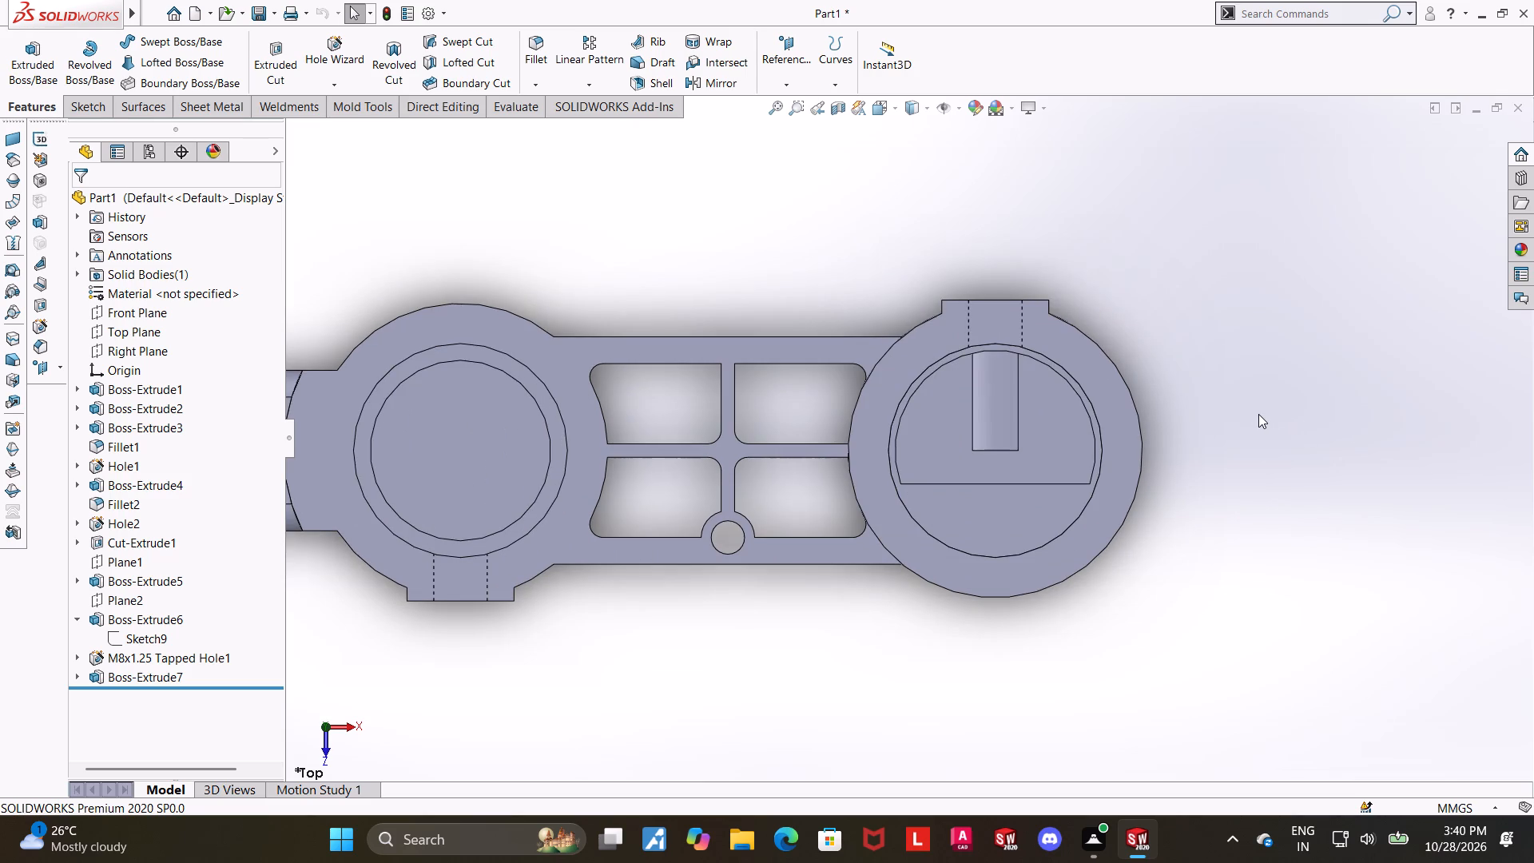
scroll(1248, 413, up, 2)
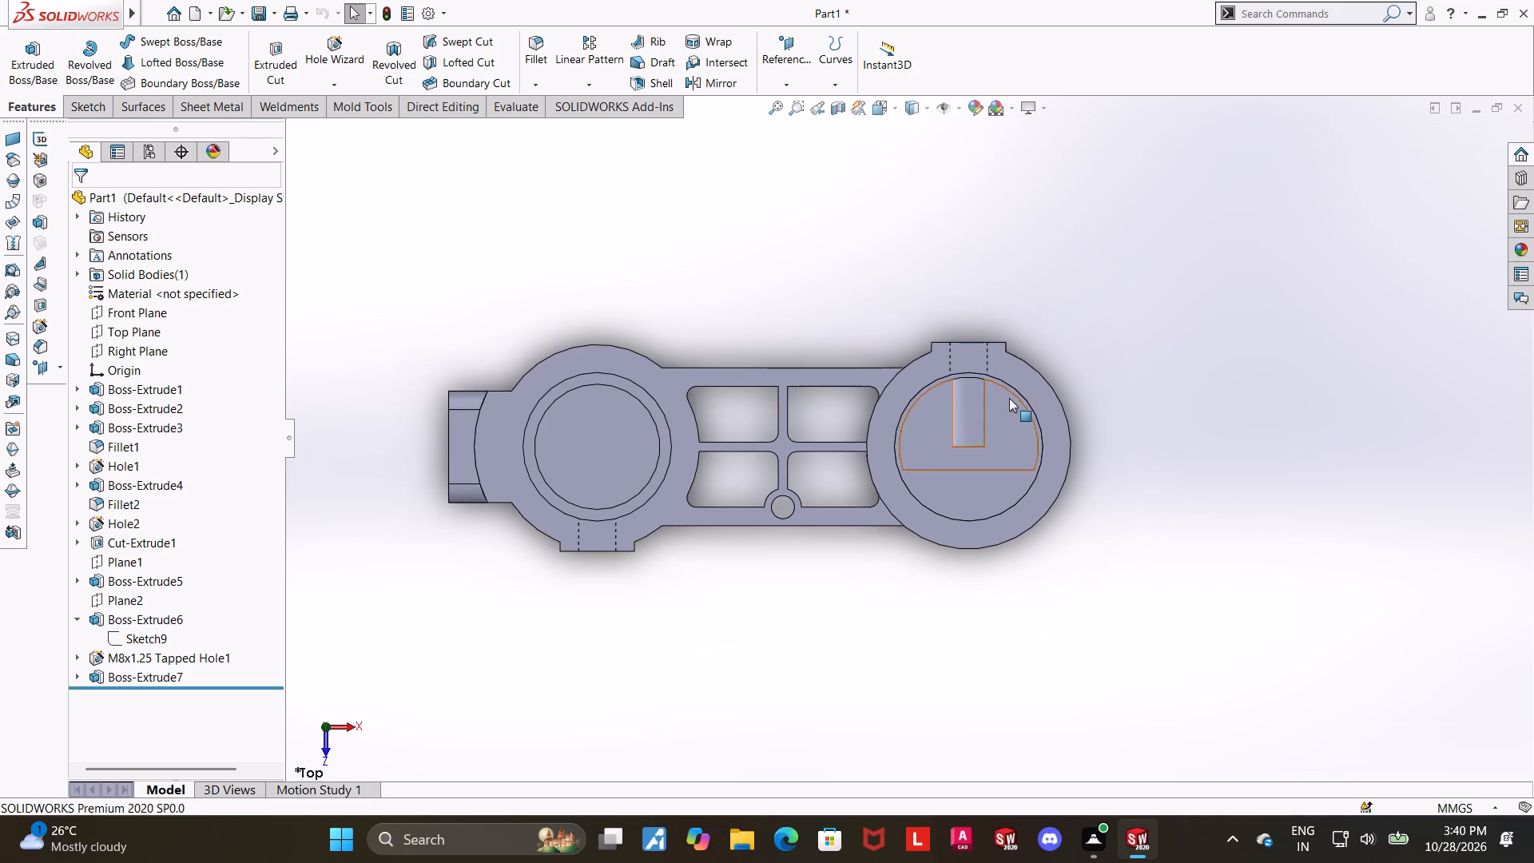
Examine the bosses, tapped pads, side opening and ribbed walls from isometric and orbited views.
key(ctrl+7)
scroll(1162, 405, down, 1)
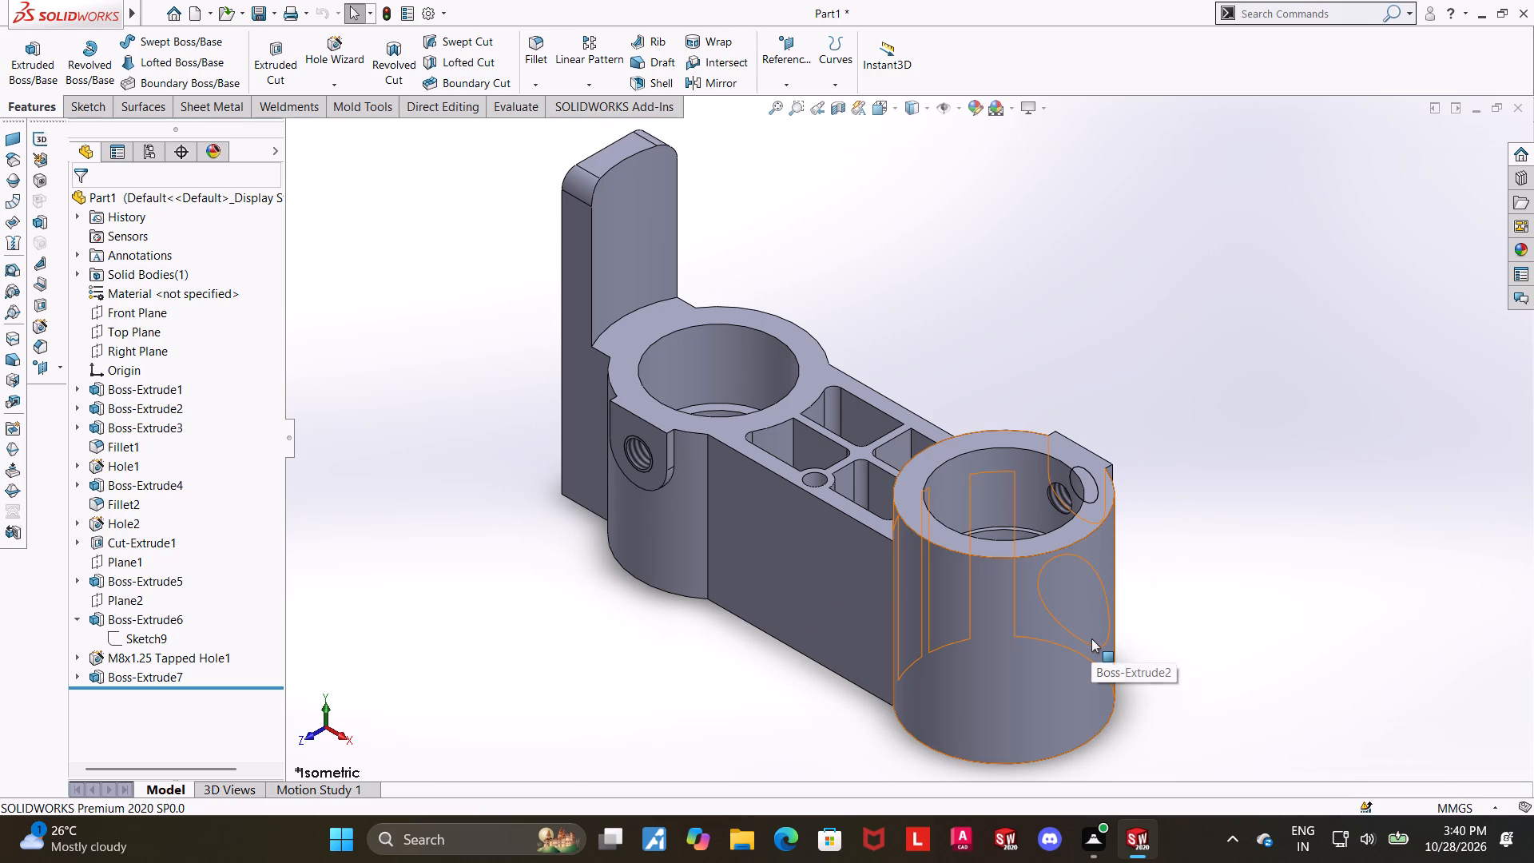
middle_drag(1066, 547, 948, 536)
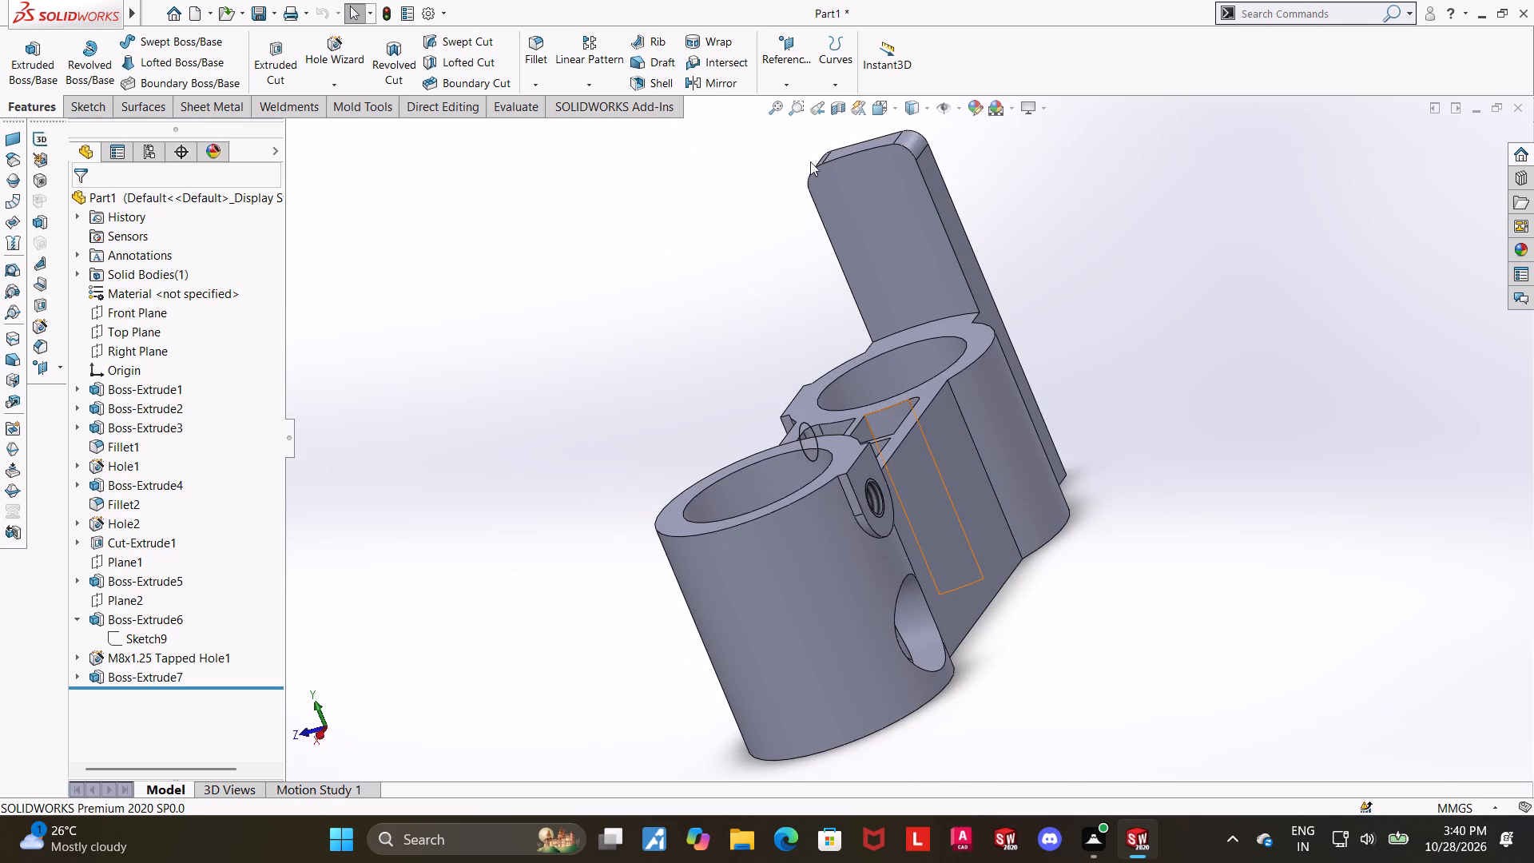
click(878, 102)
click(753, 412)
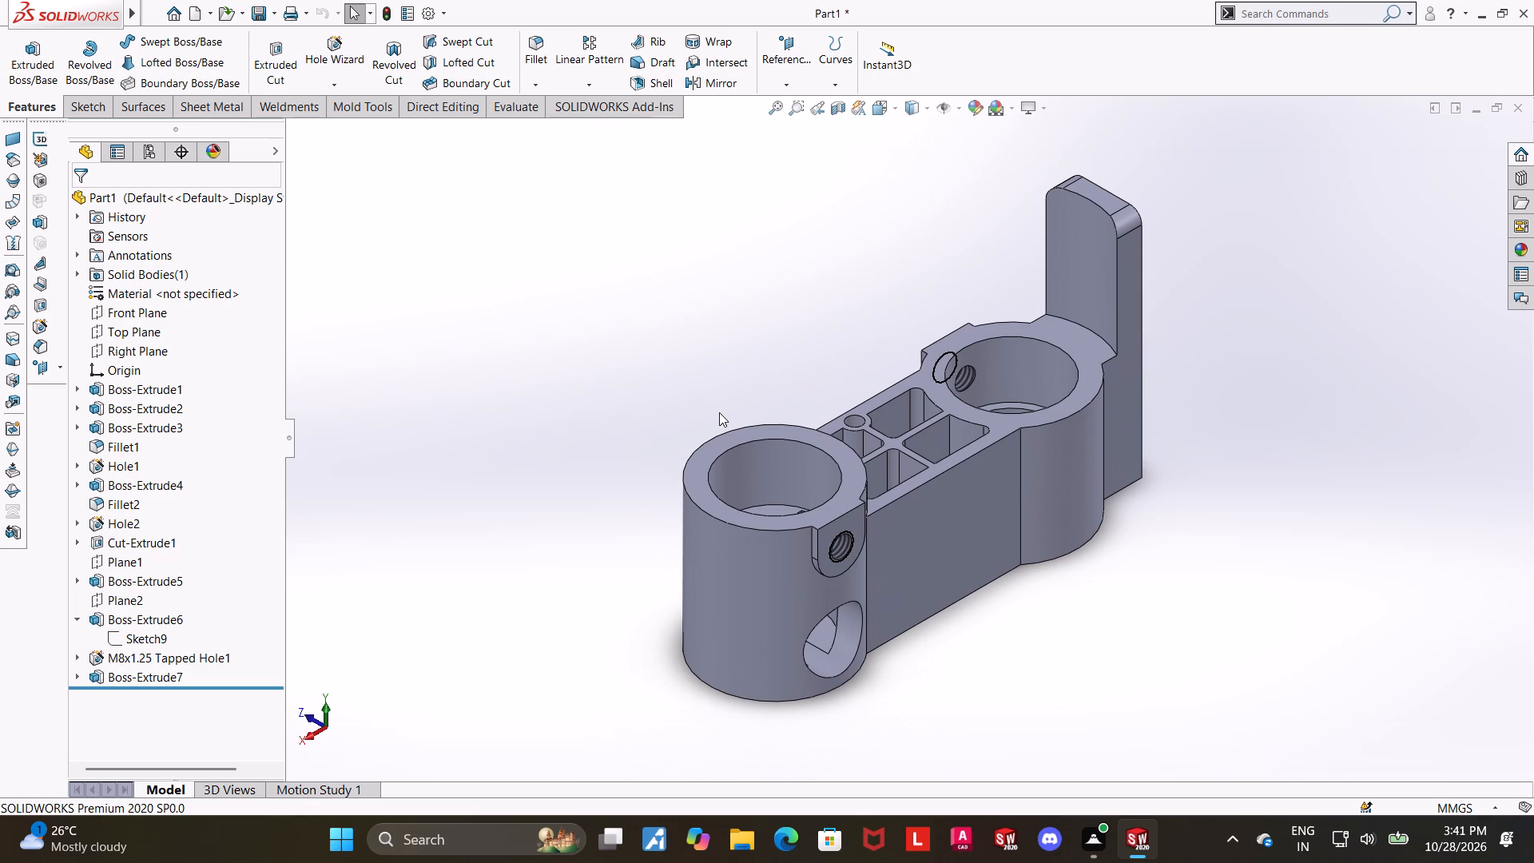
scroll(1073, 419, up, 1)
scroll(874, 633, down, 1)
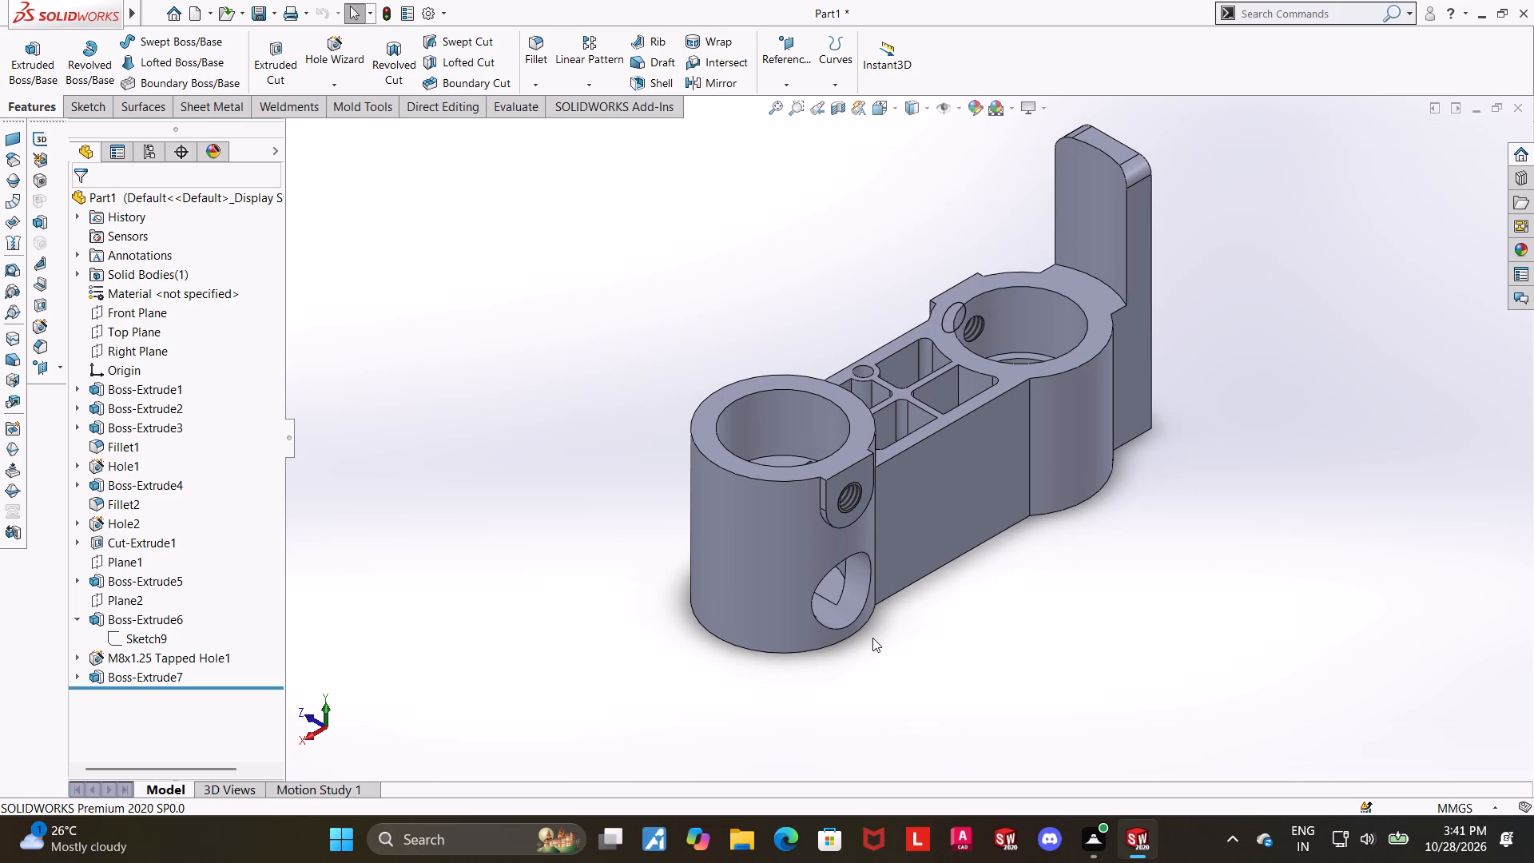
scroll(844, 530, down, 3)
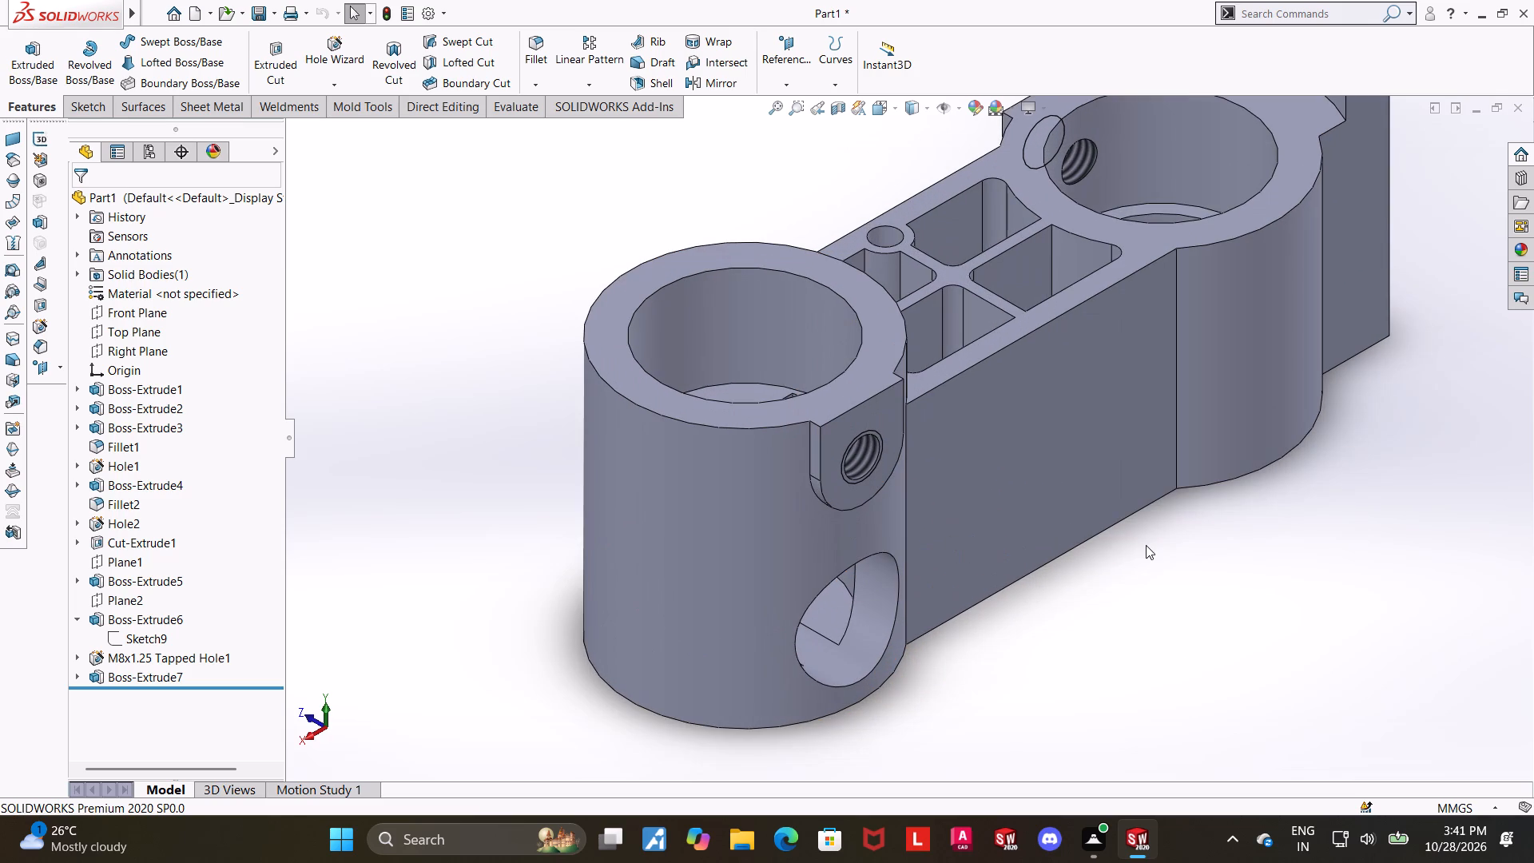
scroll(1105, 334, up, 3)
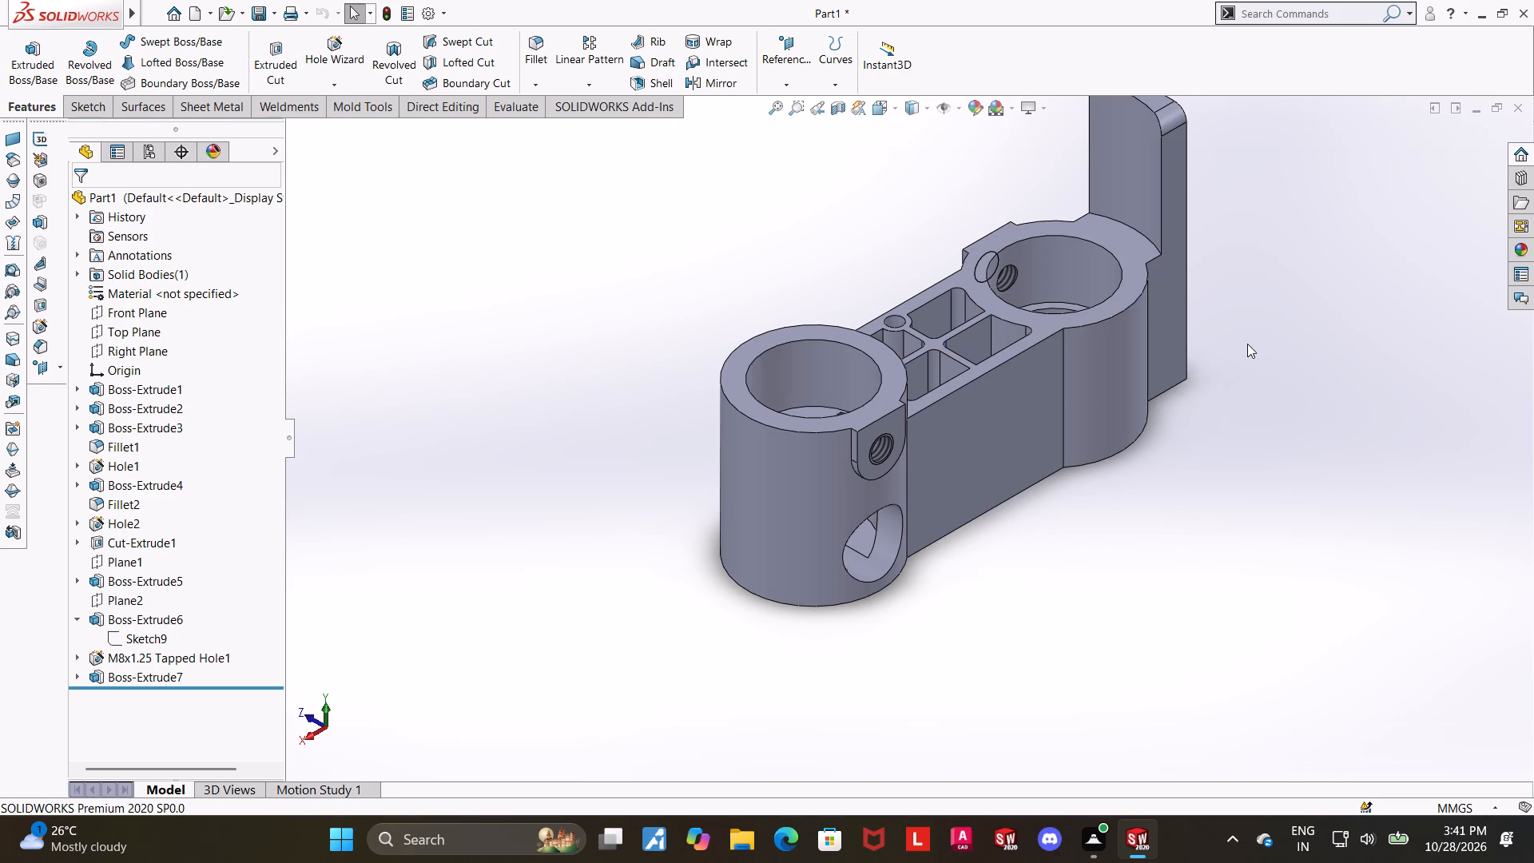
scroll(1247, 337, down, 1)
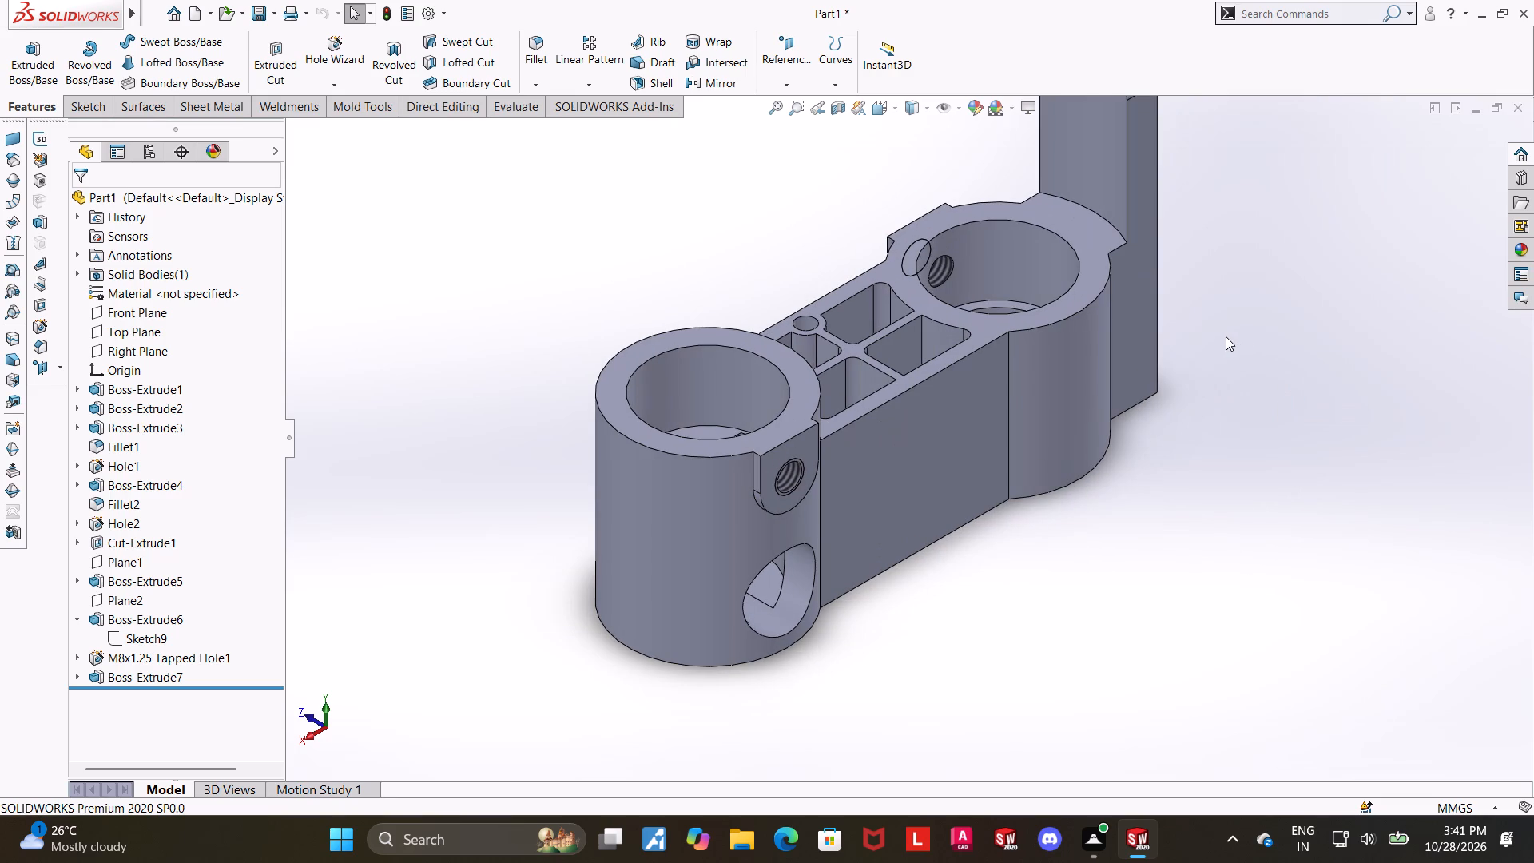
scroll(1162, 341, down, 1)
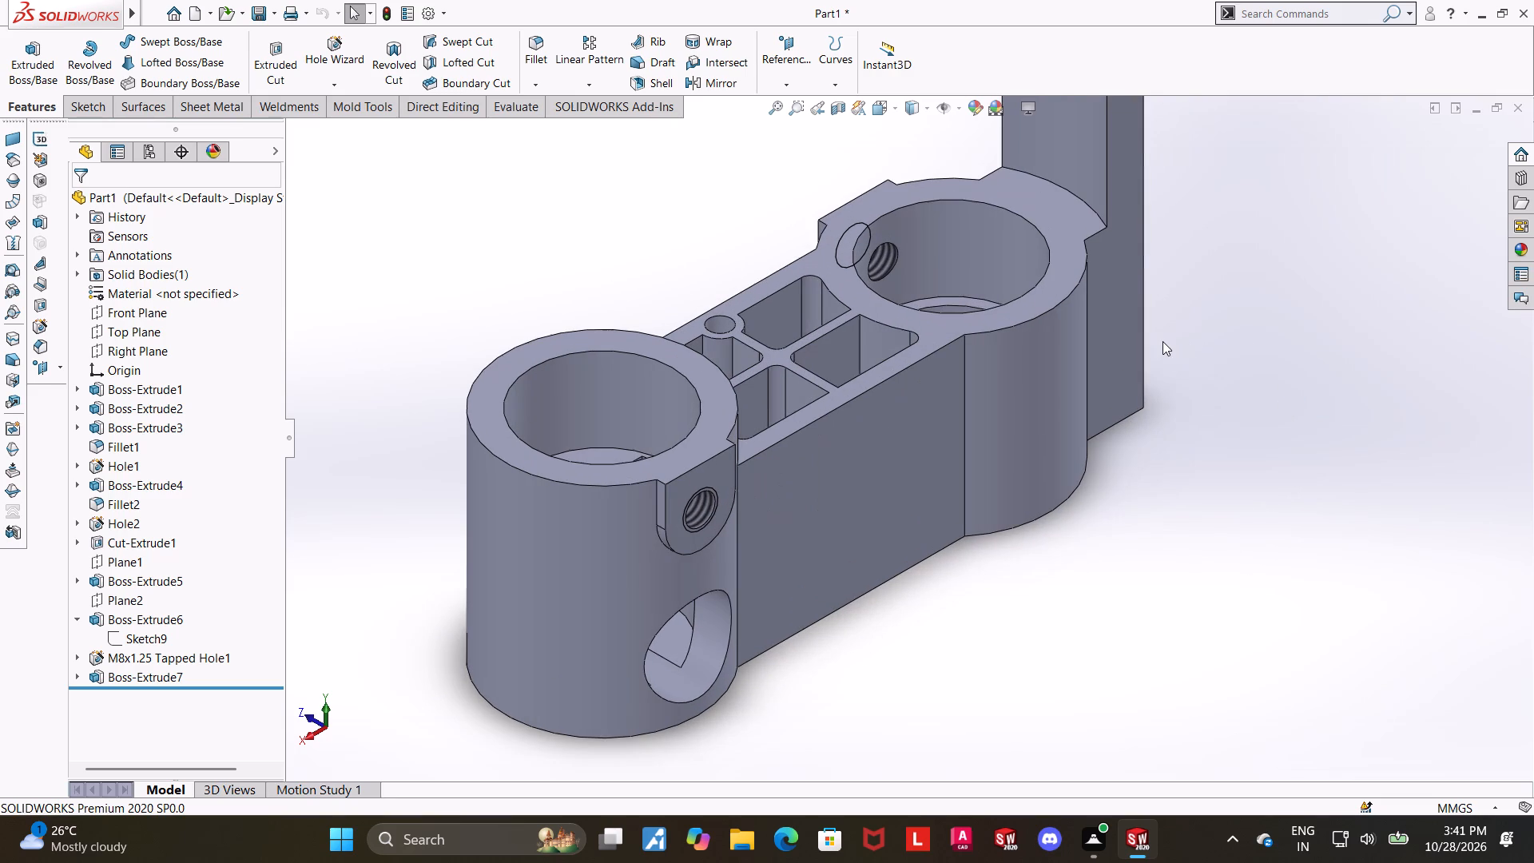
scroll(1162, 341, up, 1)
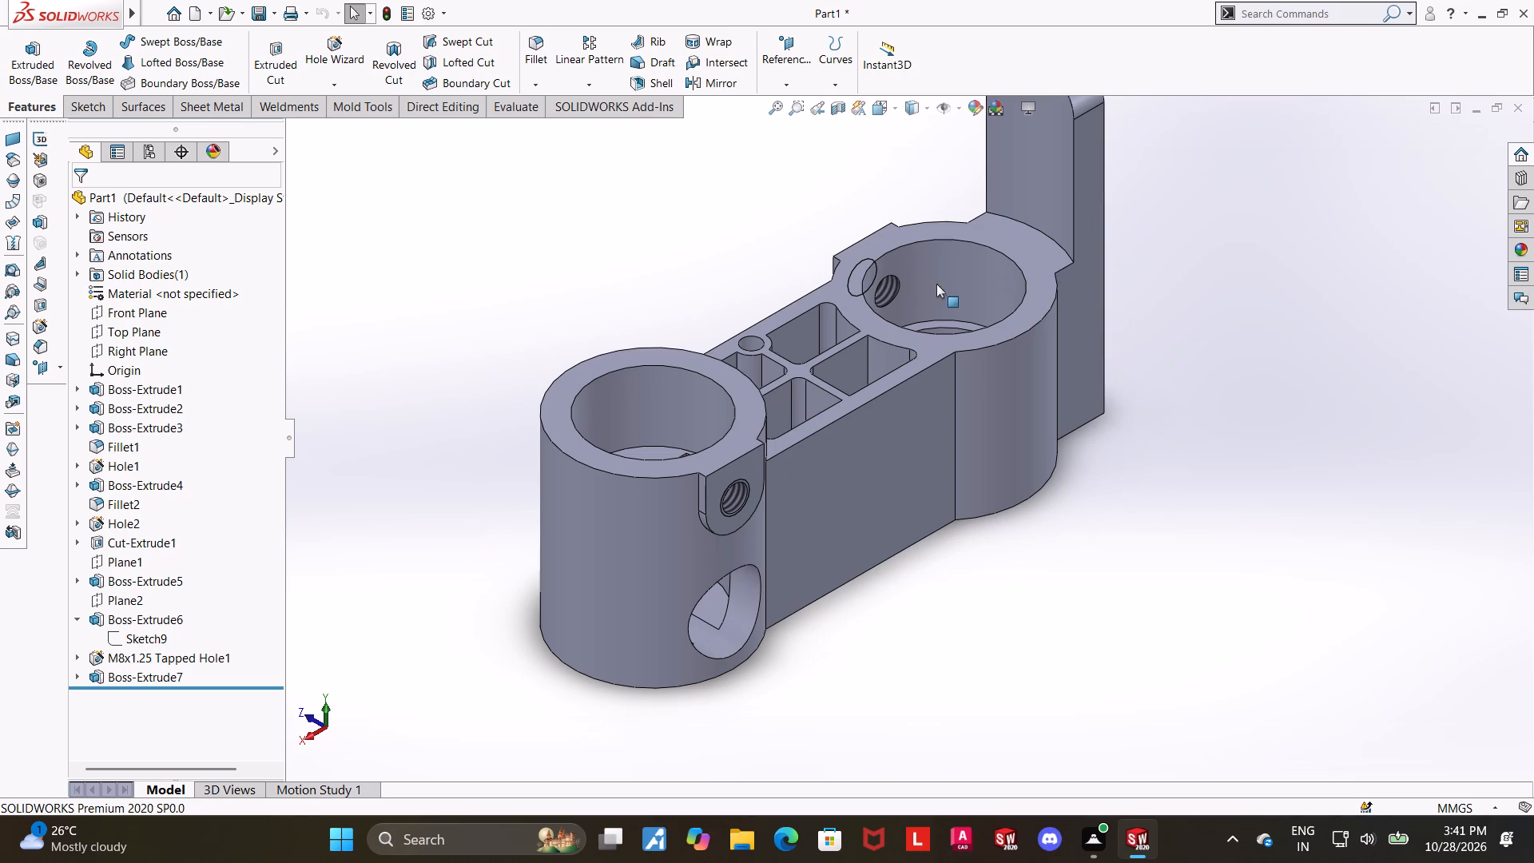
scroll(811, 346, down, 3)
scroll(785, 514, up, 1)
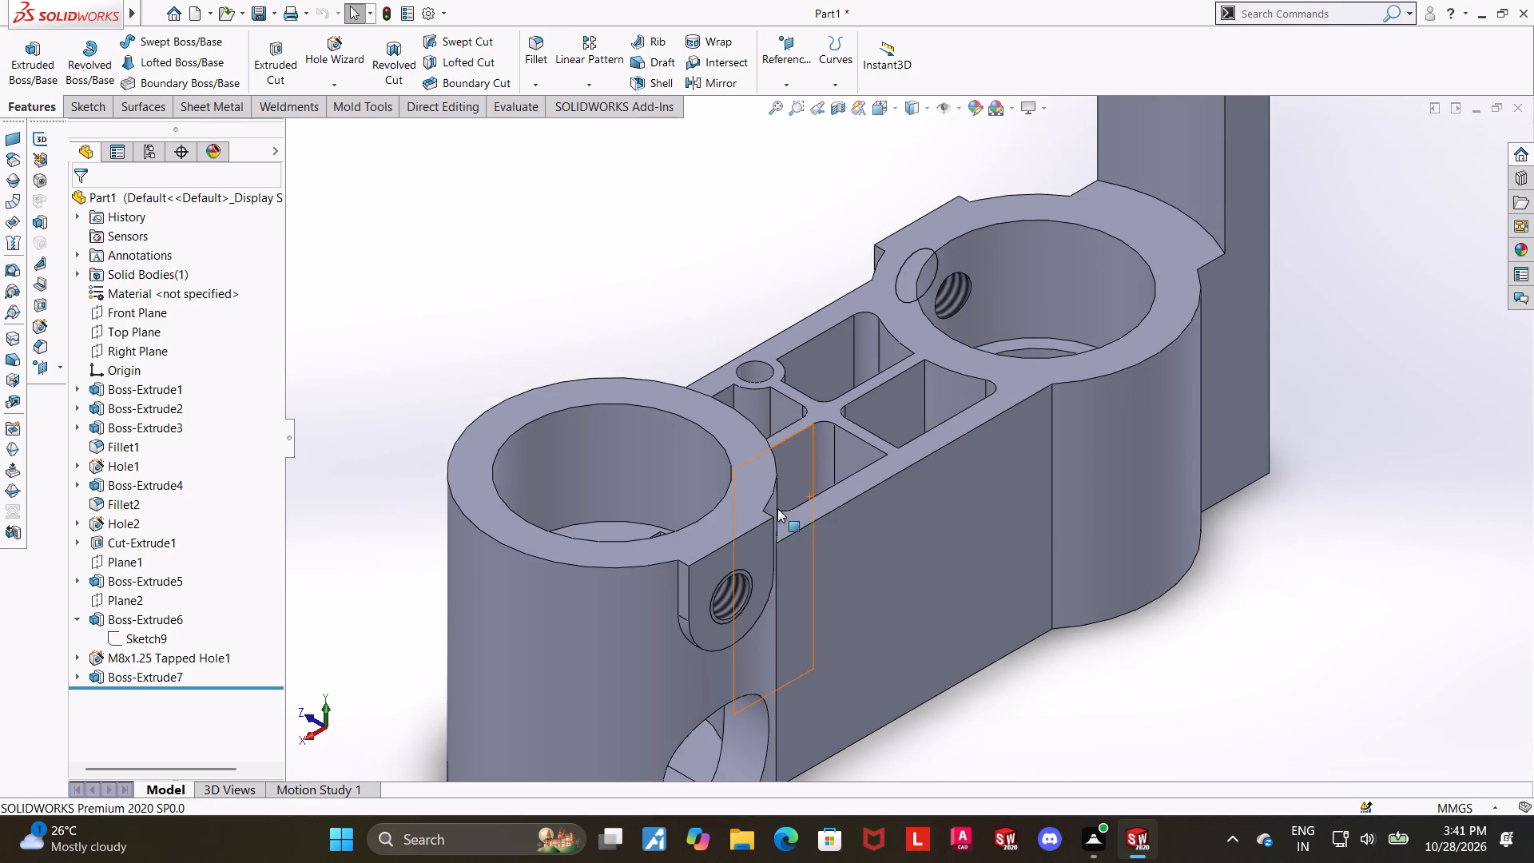
middle_drag(781, 508, 1189, 684)
middle_drag(1111, 563, 1057, 601)
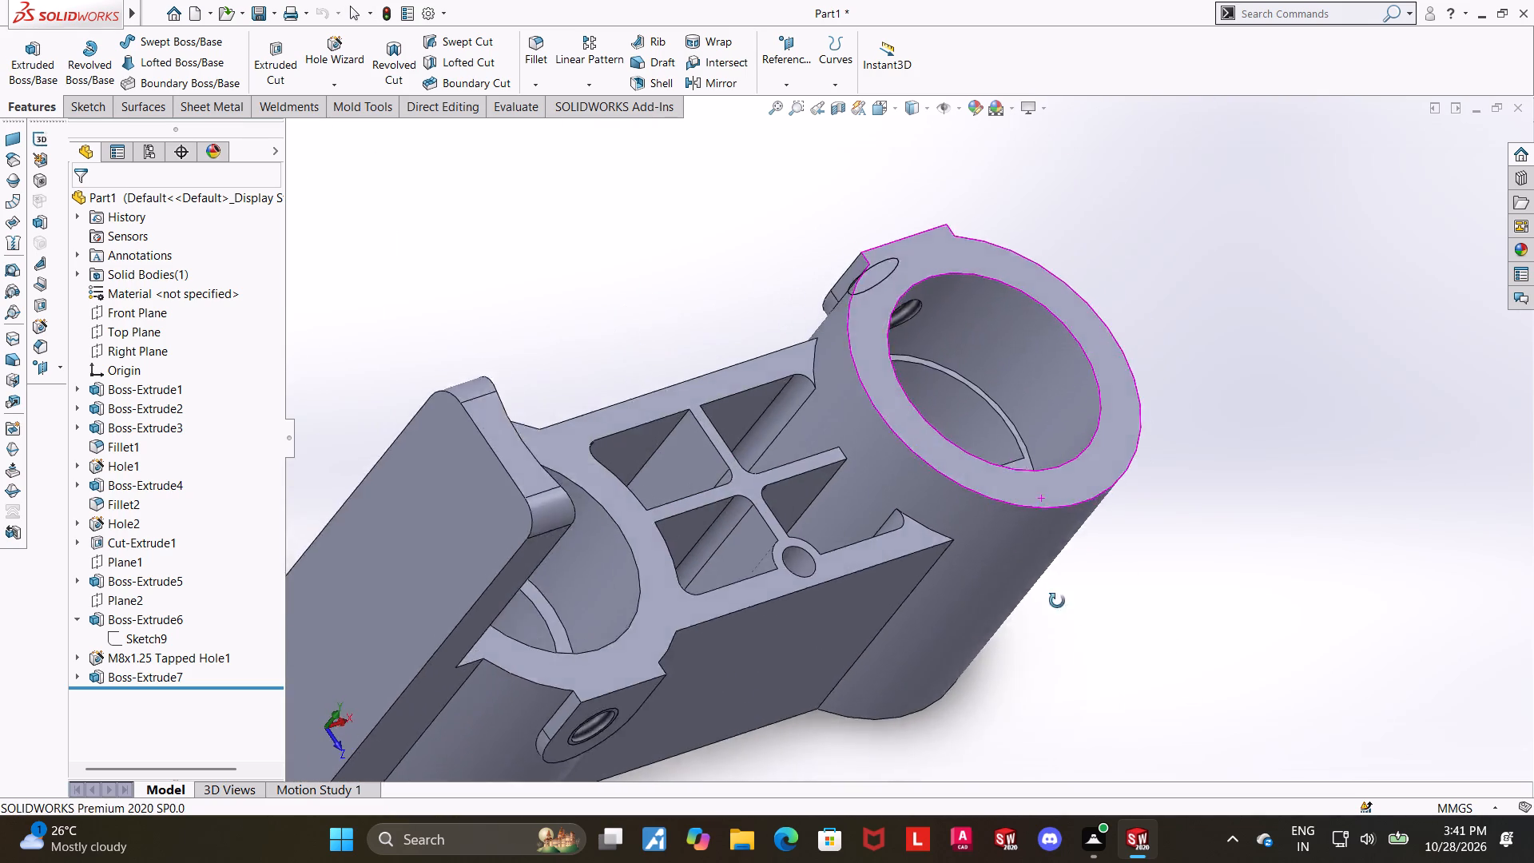
middle_drag(1057, 601, 1068, 619)
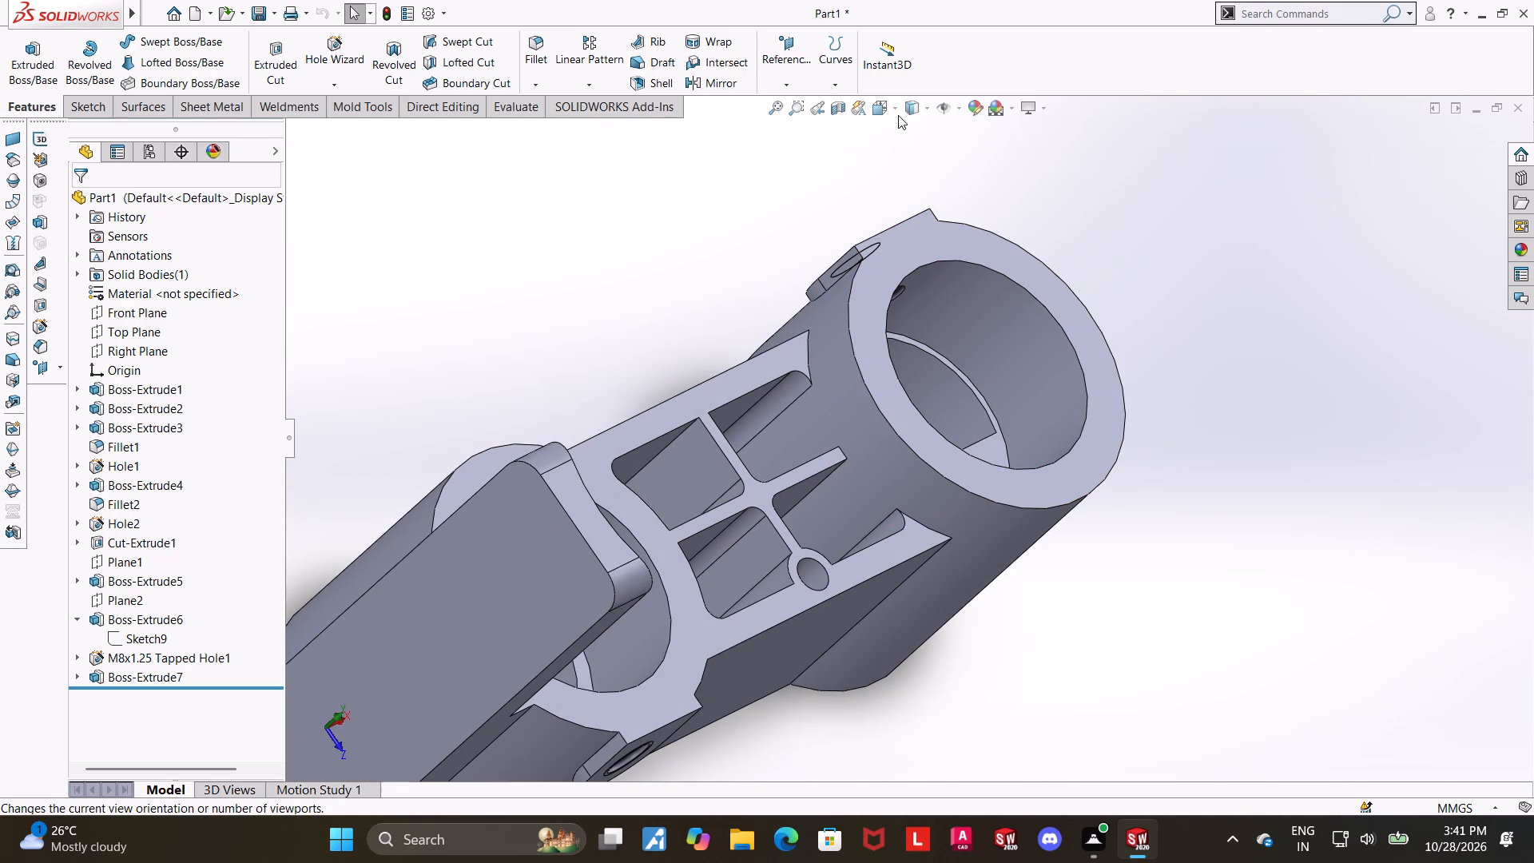
Edit the 2 mm rib-pocket fillet and remove the two pocket-corner edges adjoining the taller boss.
click(885, 109)
click(744, 505)
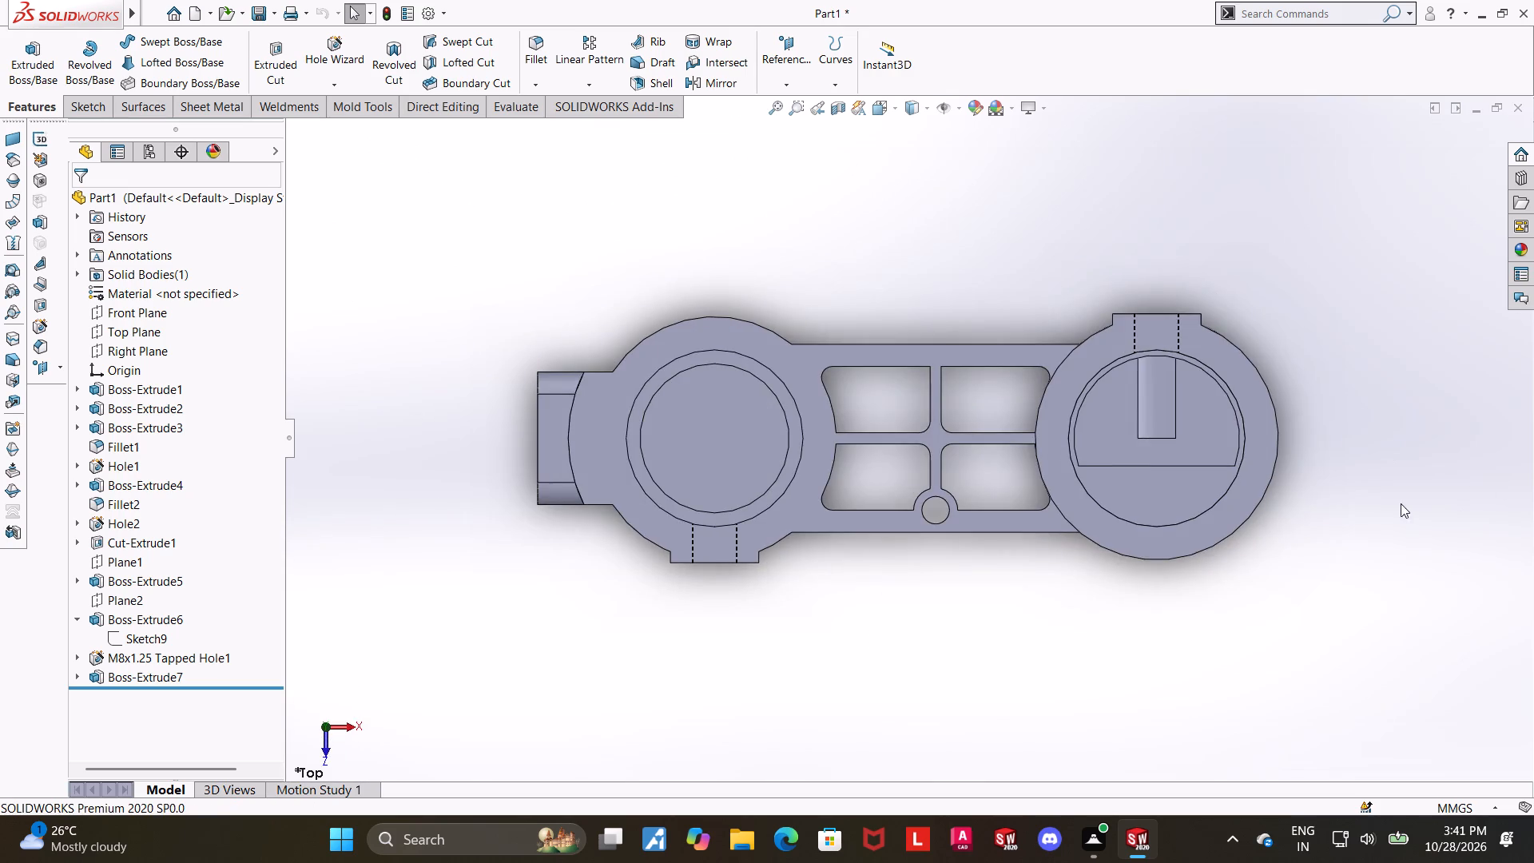
scroll(1391, 503, down, 3)
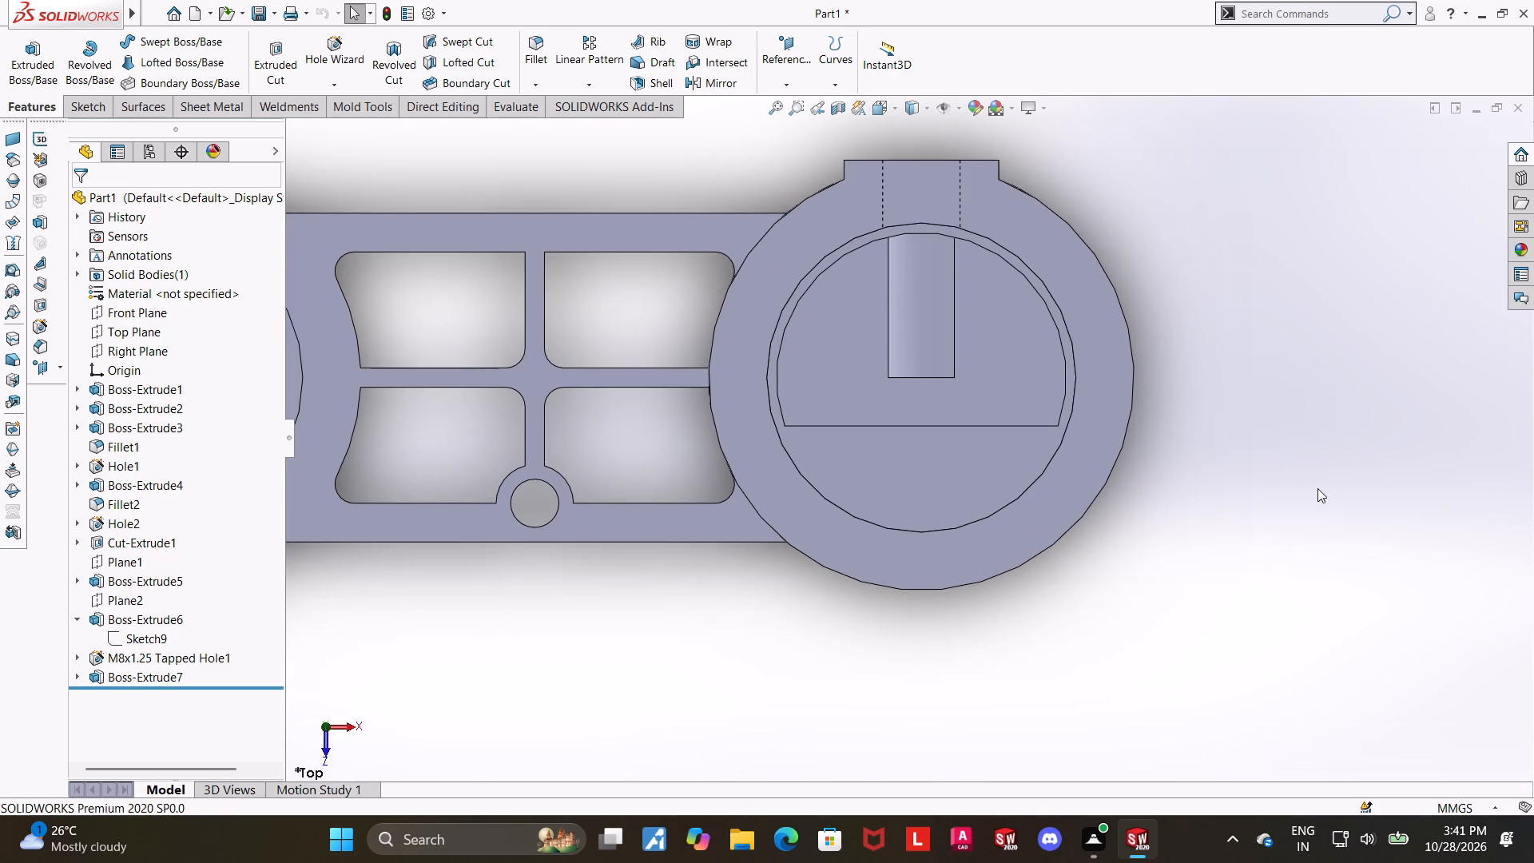
scroll(1186, 509, down, 1)
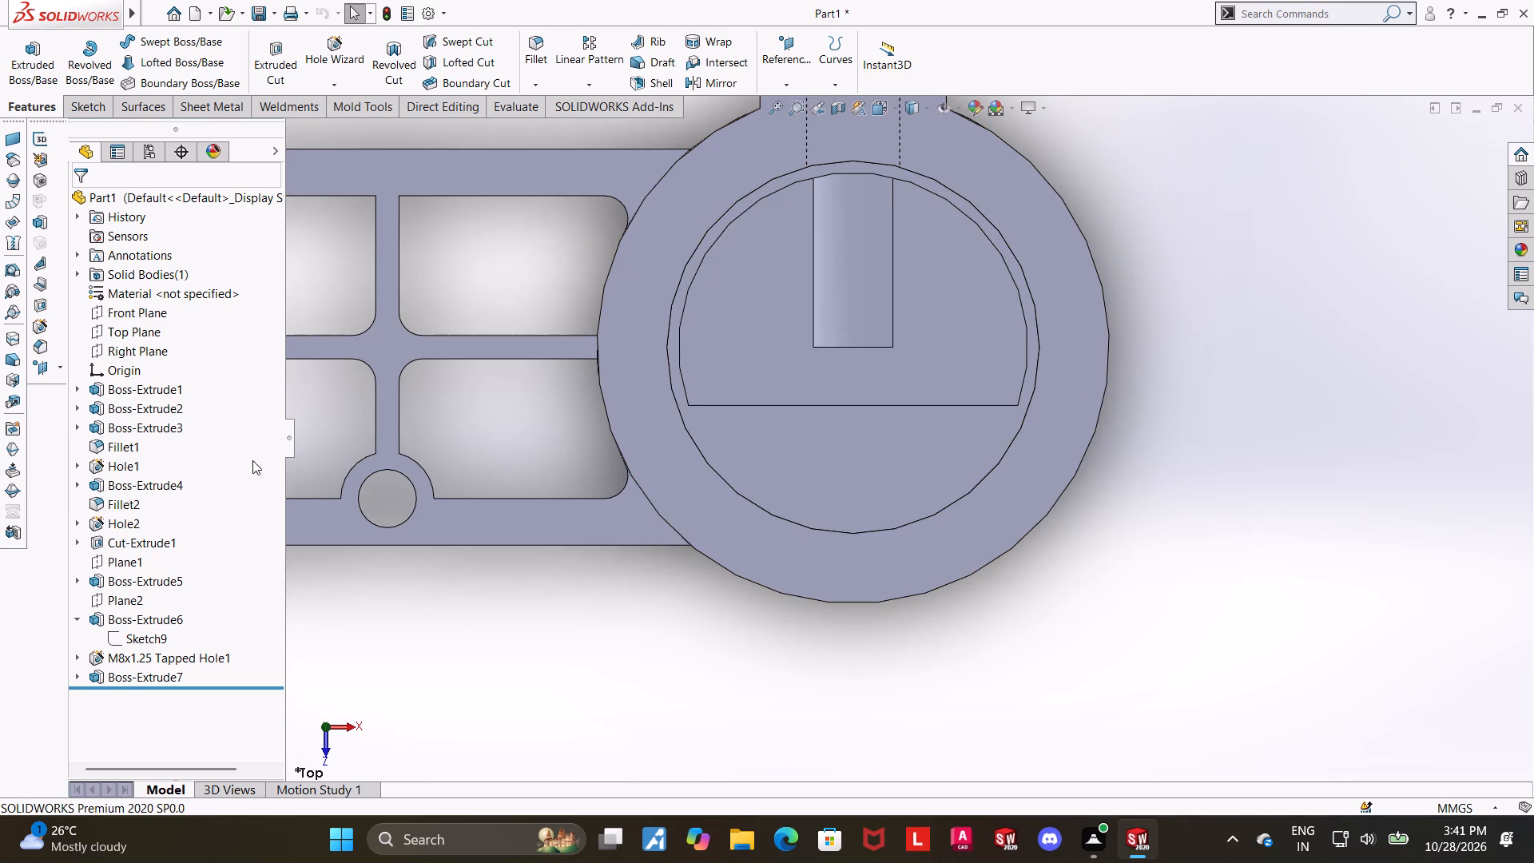
click(111, 451)
click(119, 412)
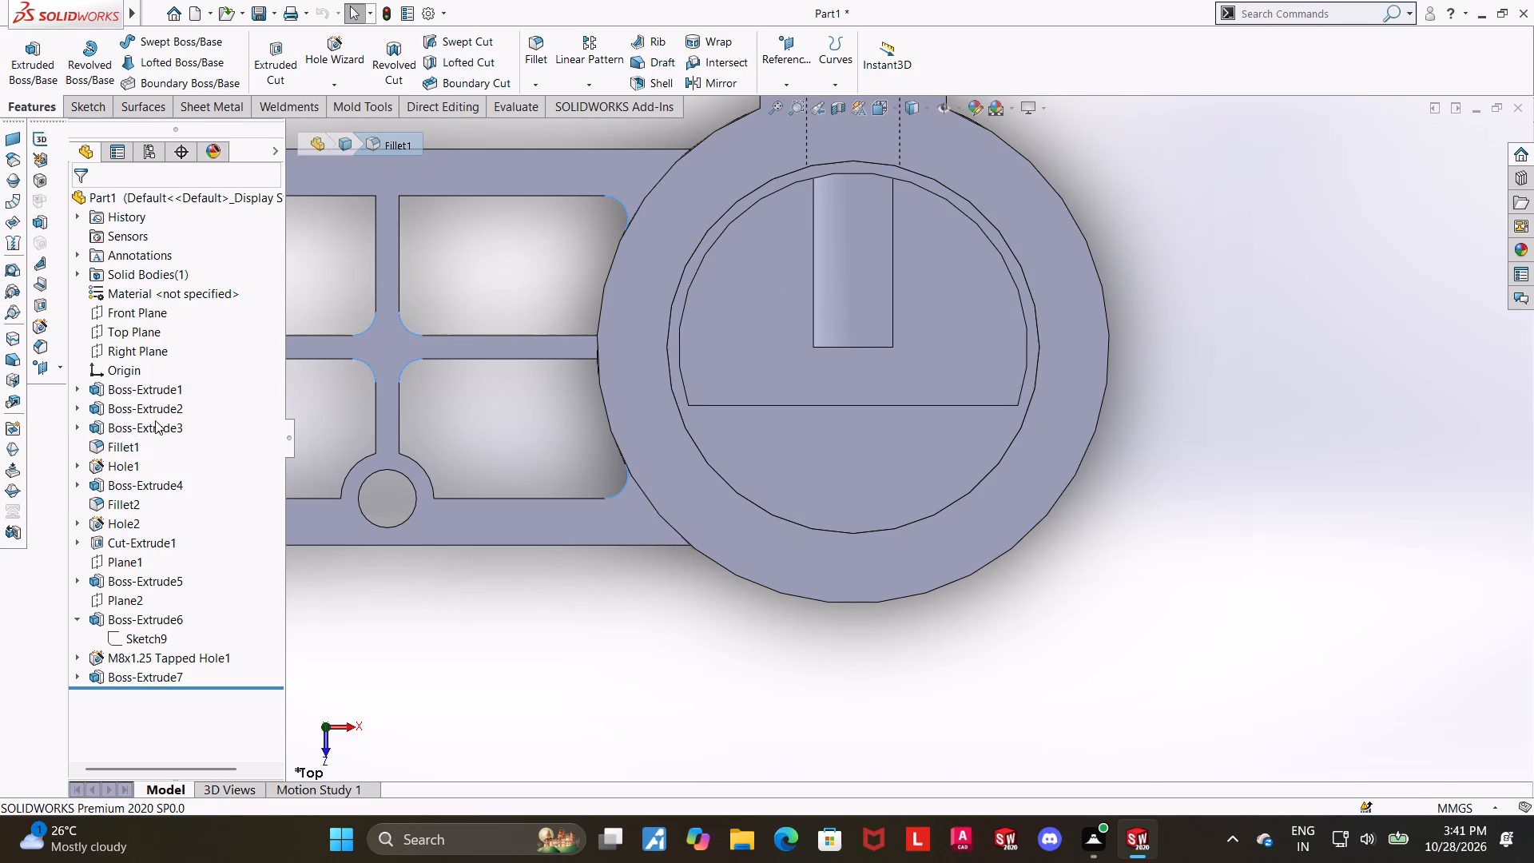
middle_drag(519, 612, 540, 459)
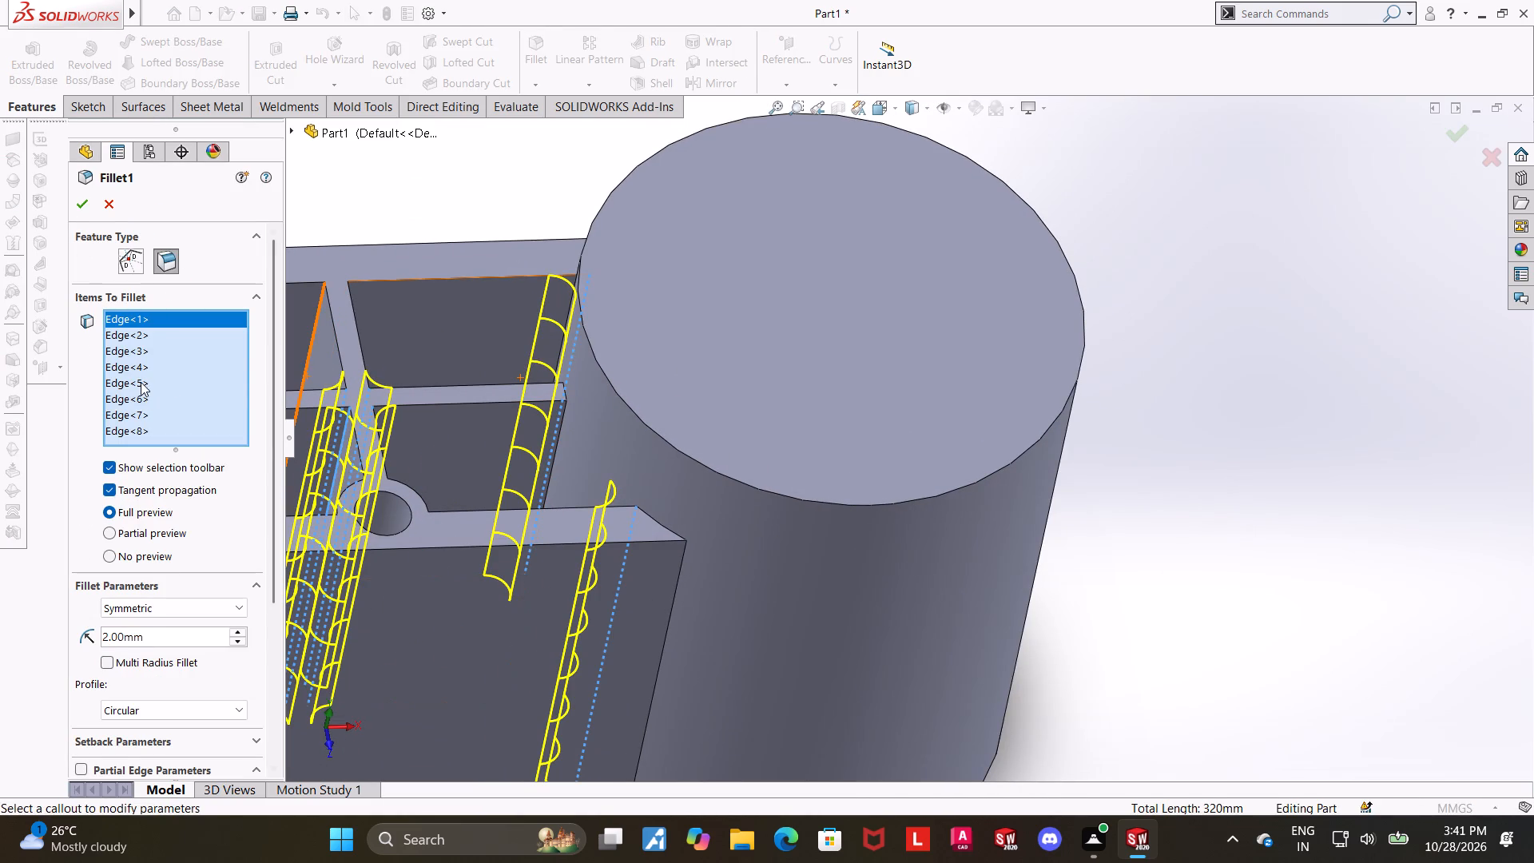
click(139, 356)
right_click(139, 356)
click(159, 385)
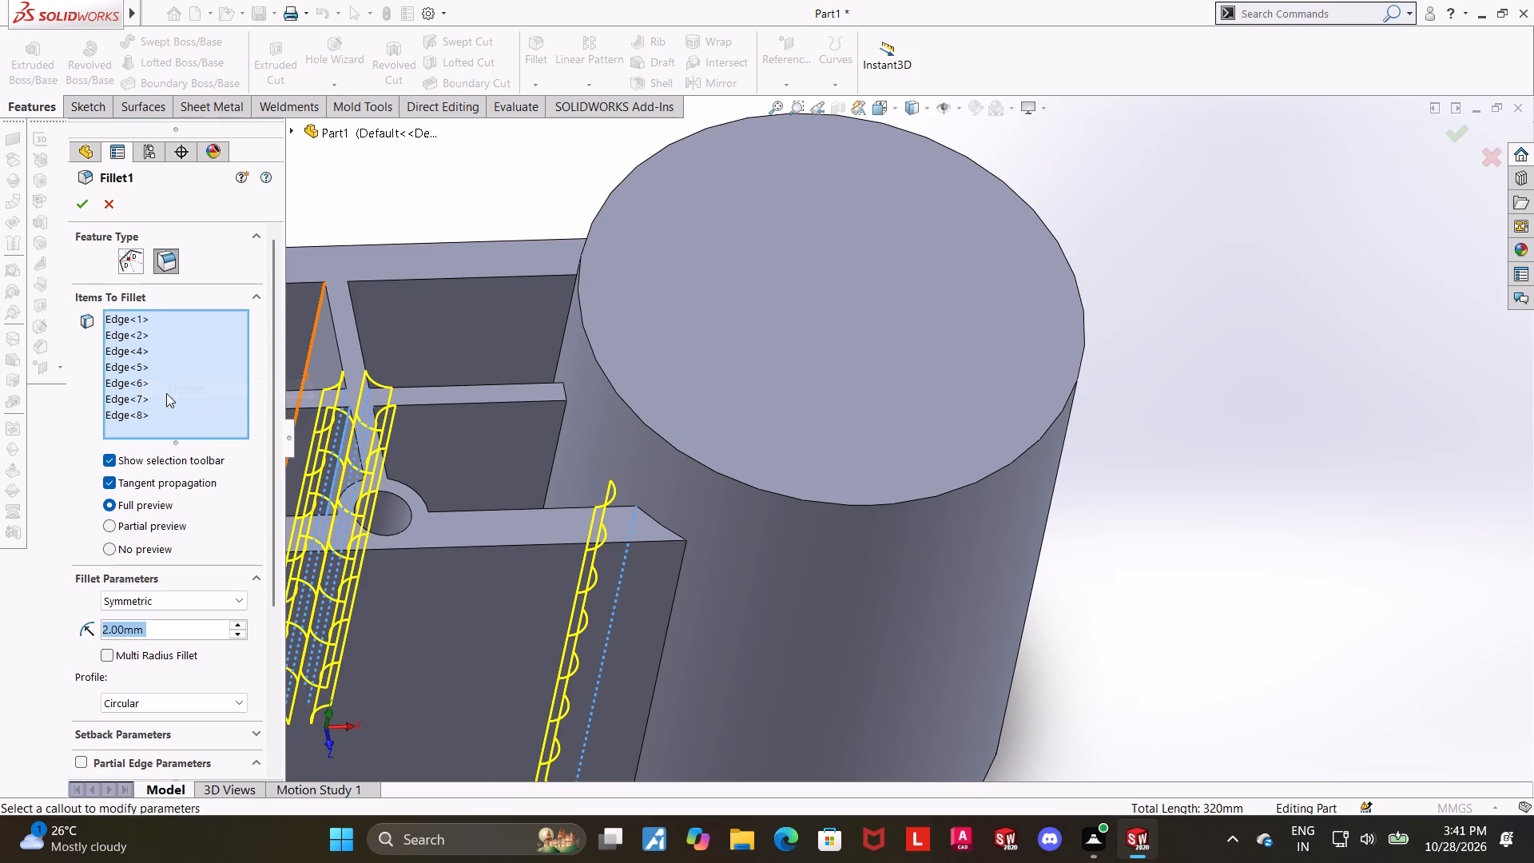
scroll(138, 348, up, 1)
right_click(138, 348)
click(160, 376)
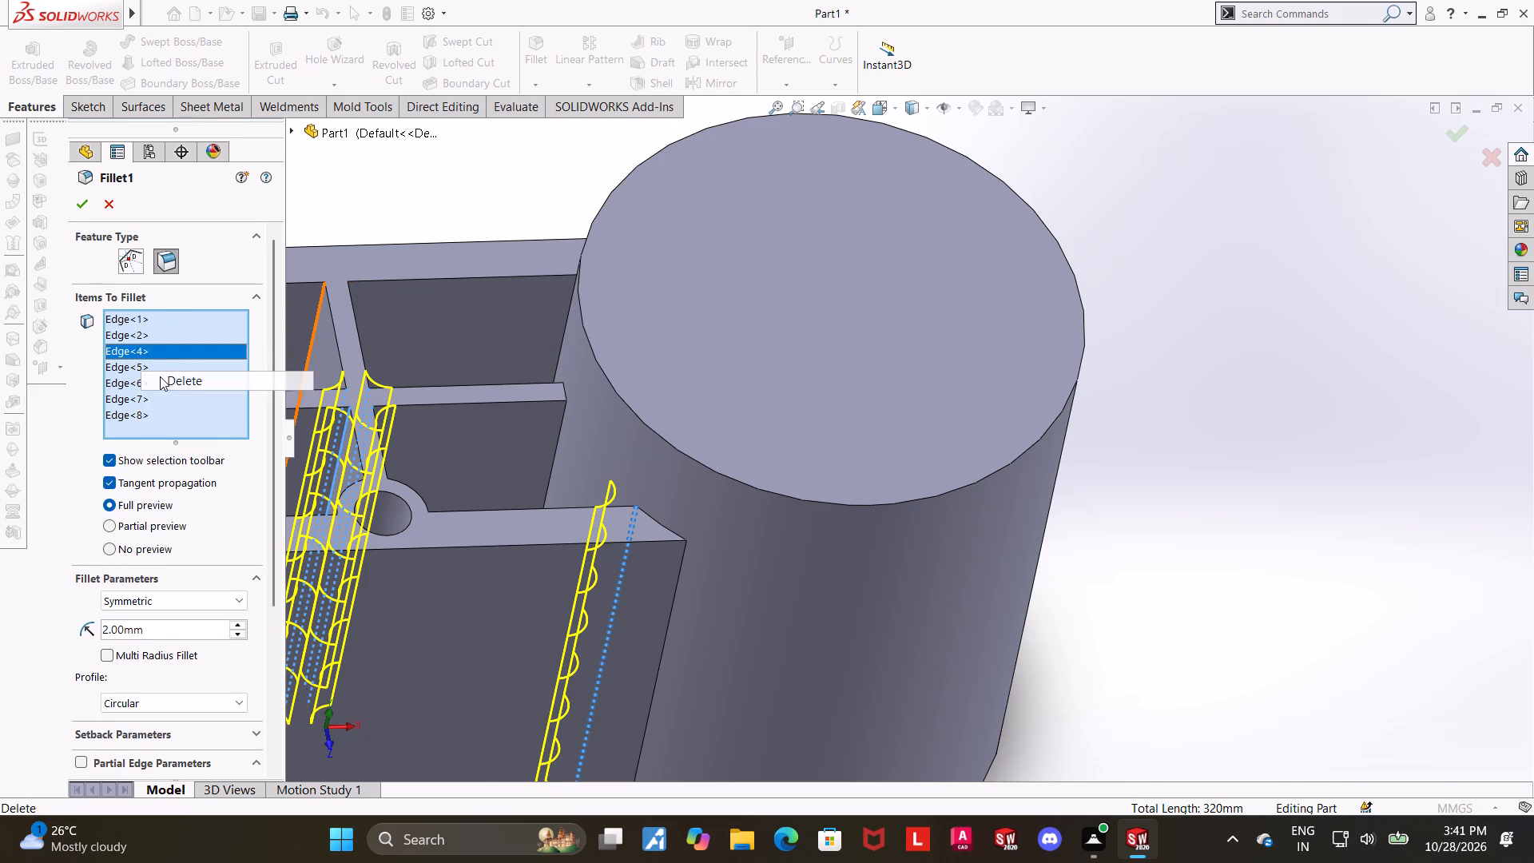
click(75, 202)
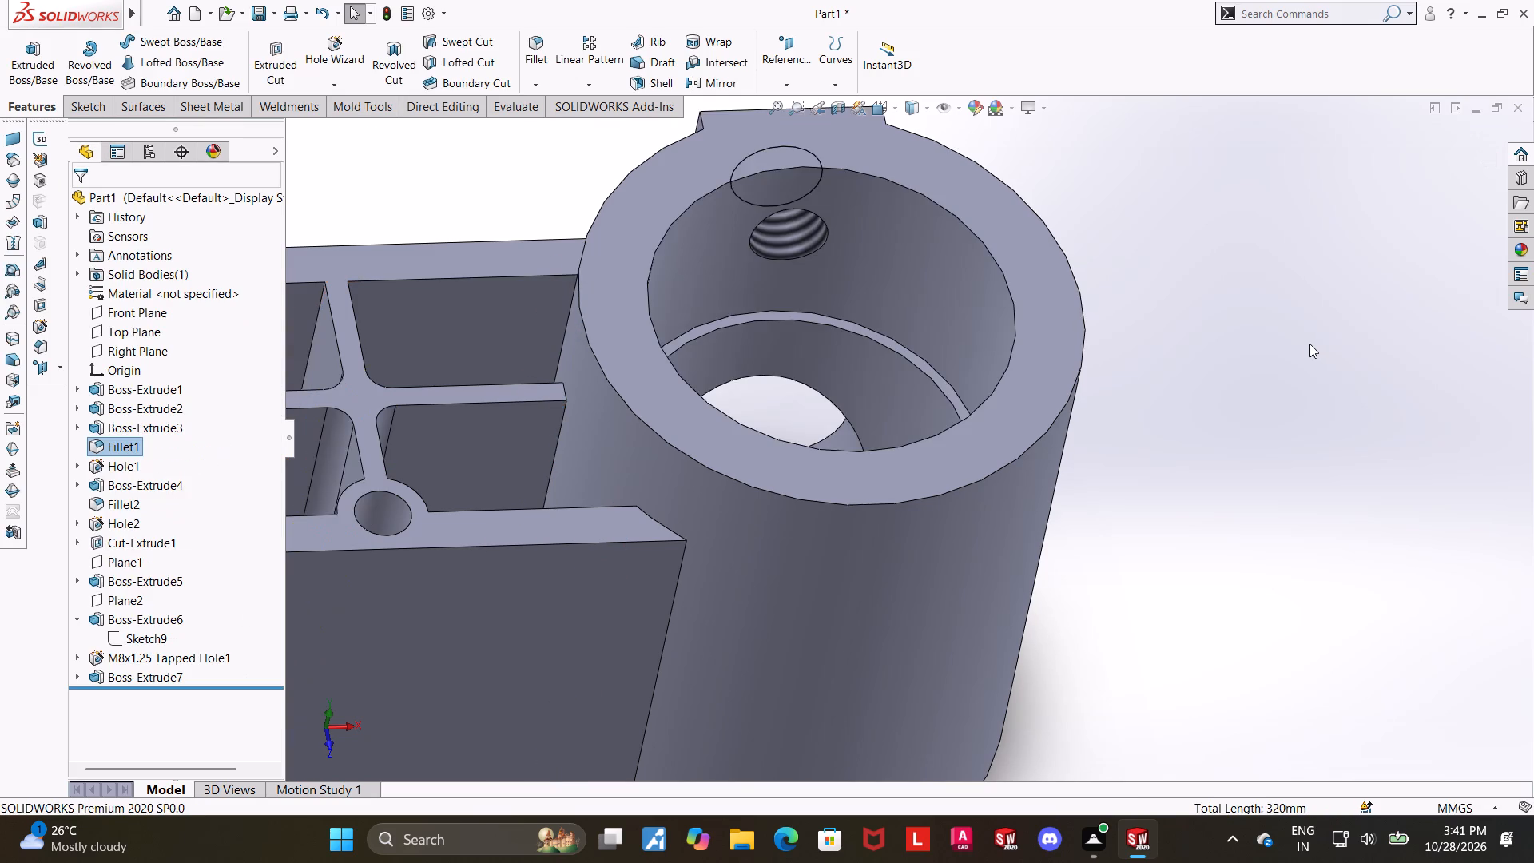
Start a sketch on the taller boss's annular top face and view it face-on.
scroll(1306, 344, up, 3)
middle_drag(1264, 355, 1263, 401)
scroll(1203, 430, up, 2)
middle_drag(1141, 451, 1122, 474)
key(Escape)
key(Escape)
middle_drag(812, 442, 815, 484)
click(789, 407)
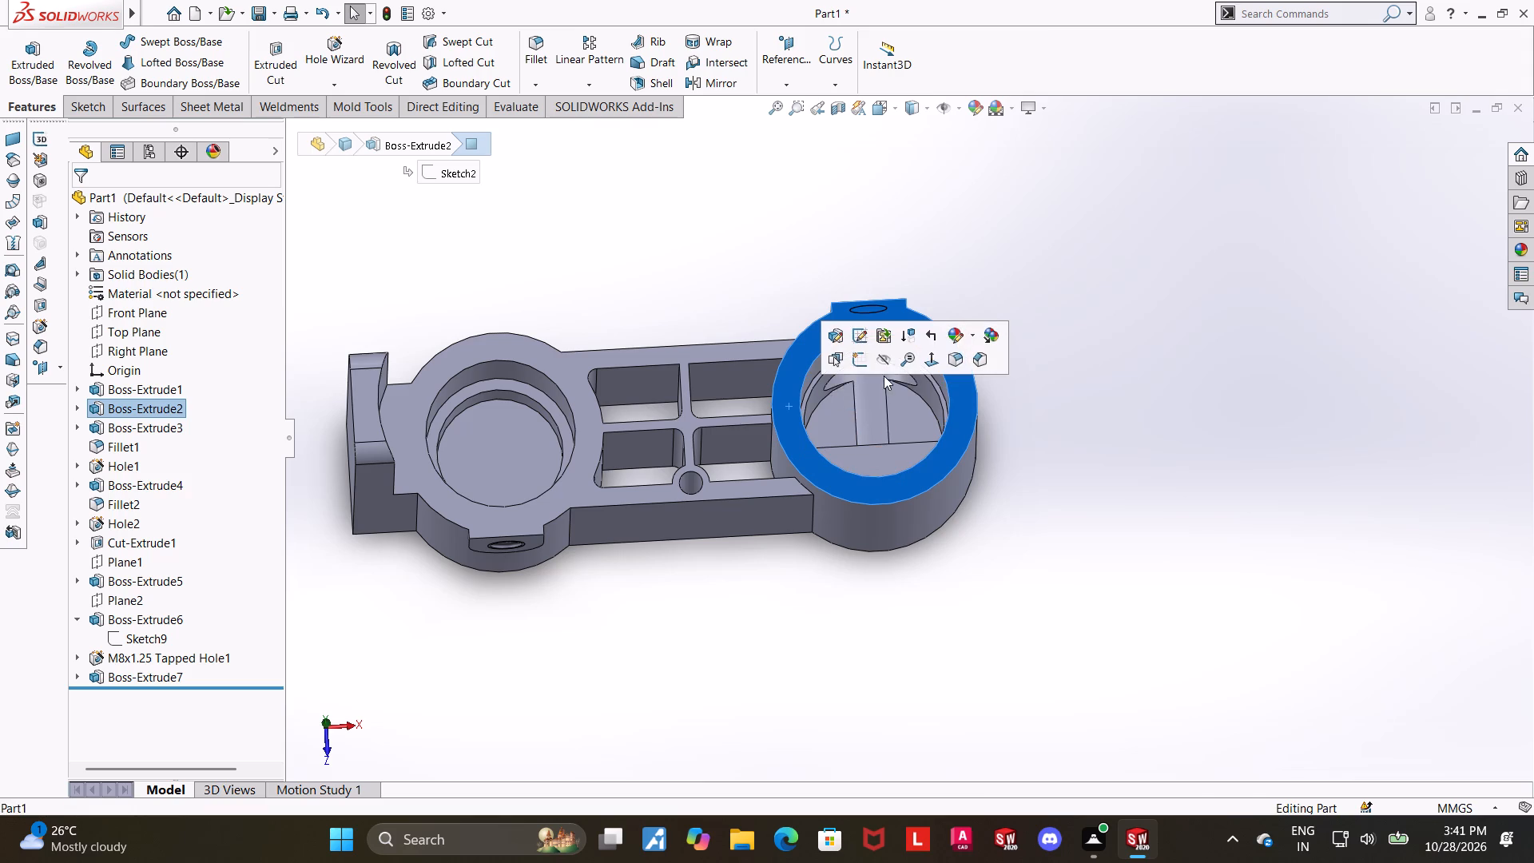
click(864, 359)
click(126, 690)
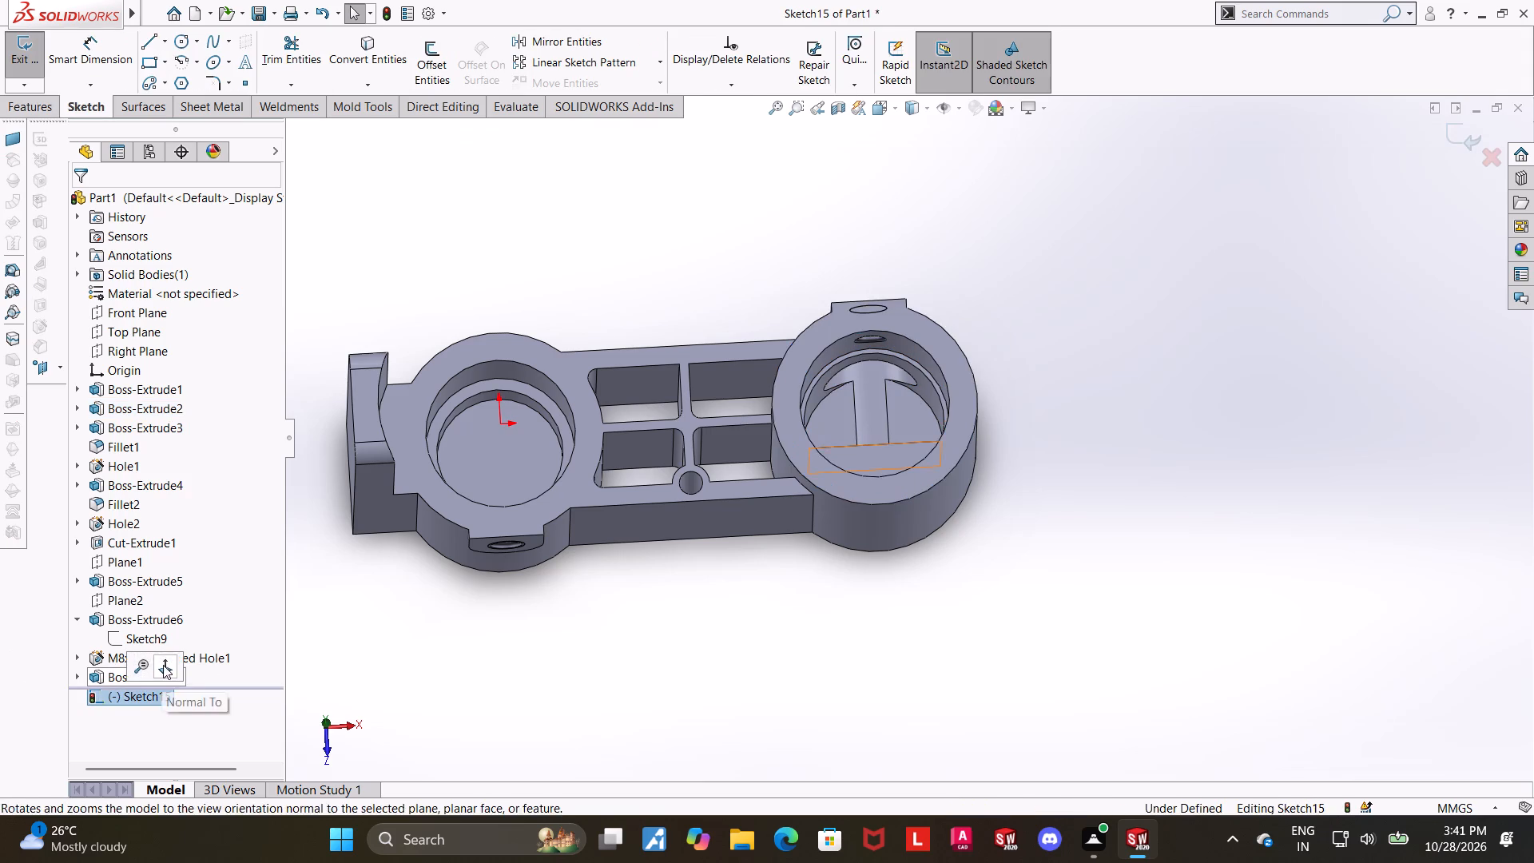
click(163, 665)
scroll(1393, 439, down, 2)
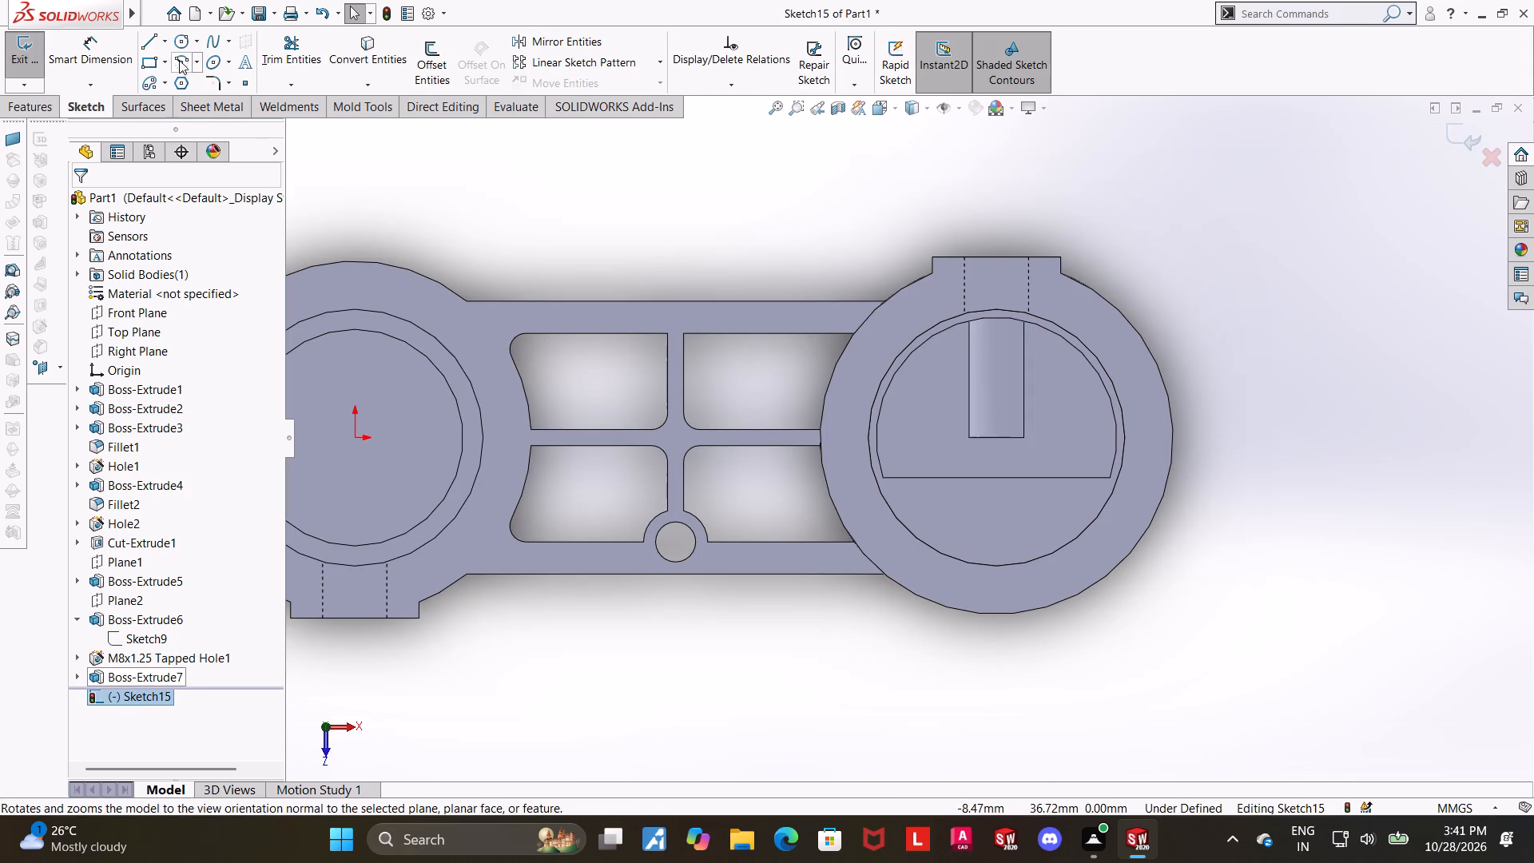
Sketch a centerpoint arc concentric with the taller boss, about 20.8 mm in radius, spanning about 93° on the rib-pocket side.
click(180, 62)
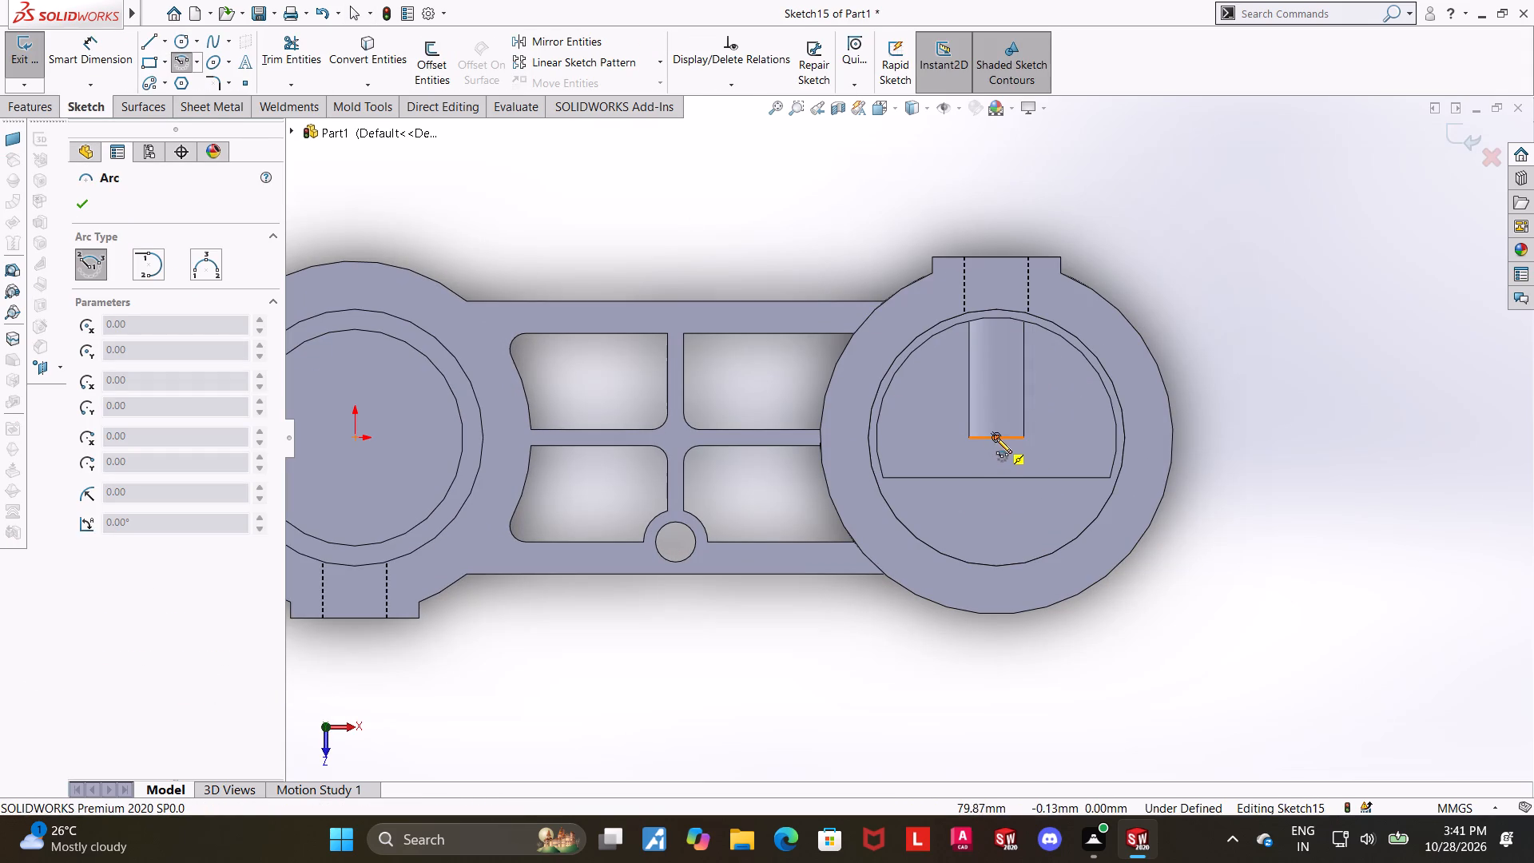
click(996, 438)
click(900, 302)
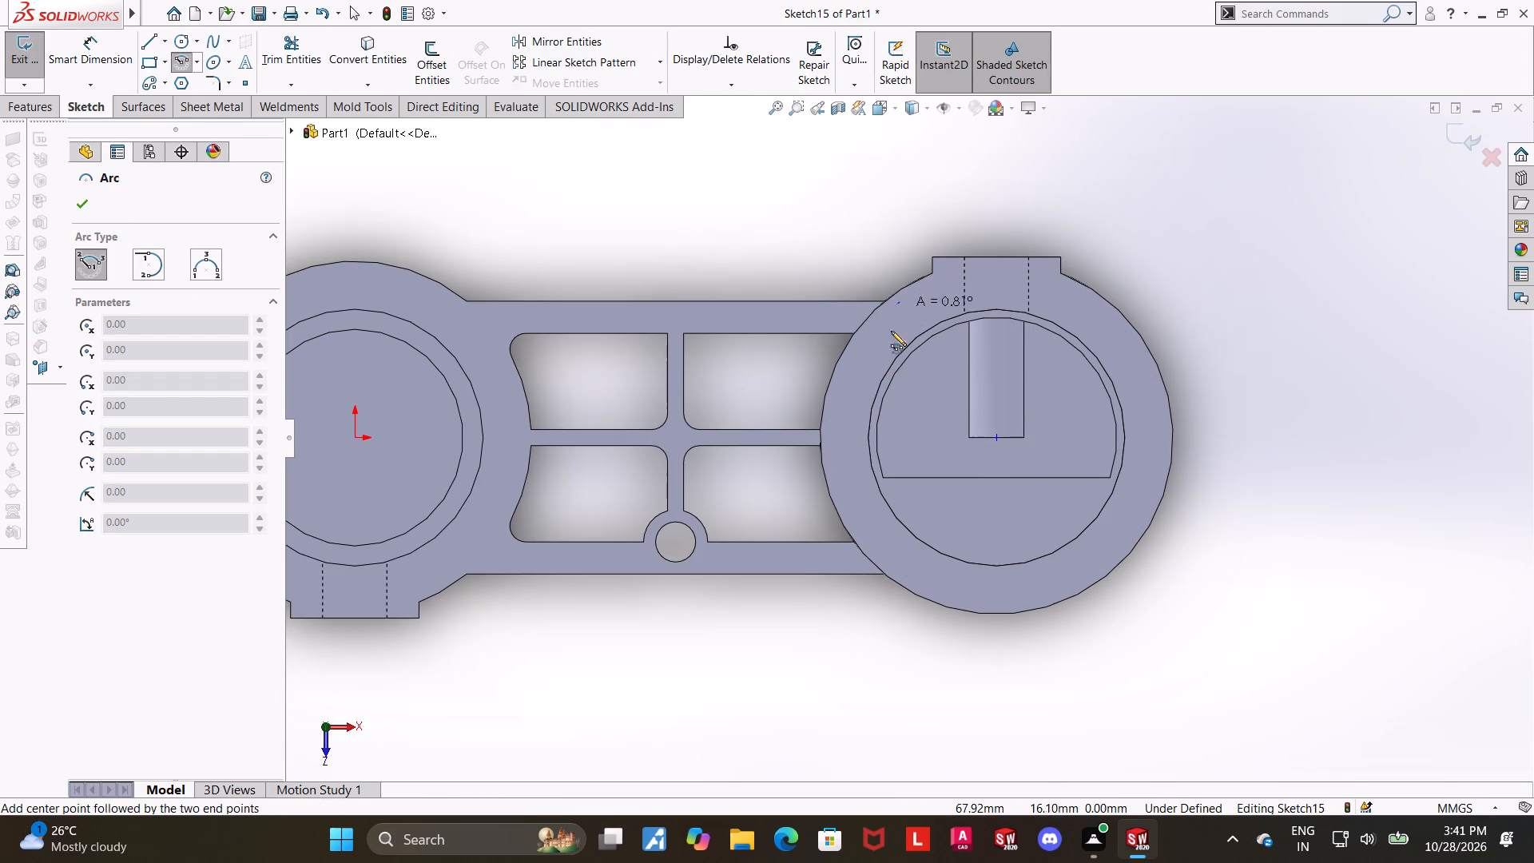
click(879, 531)
key(Escape)
key(Escape)
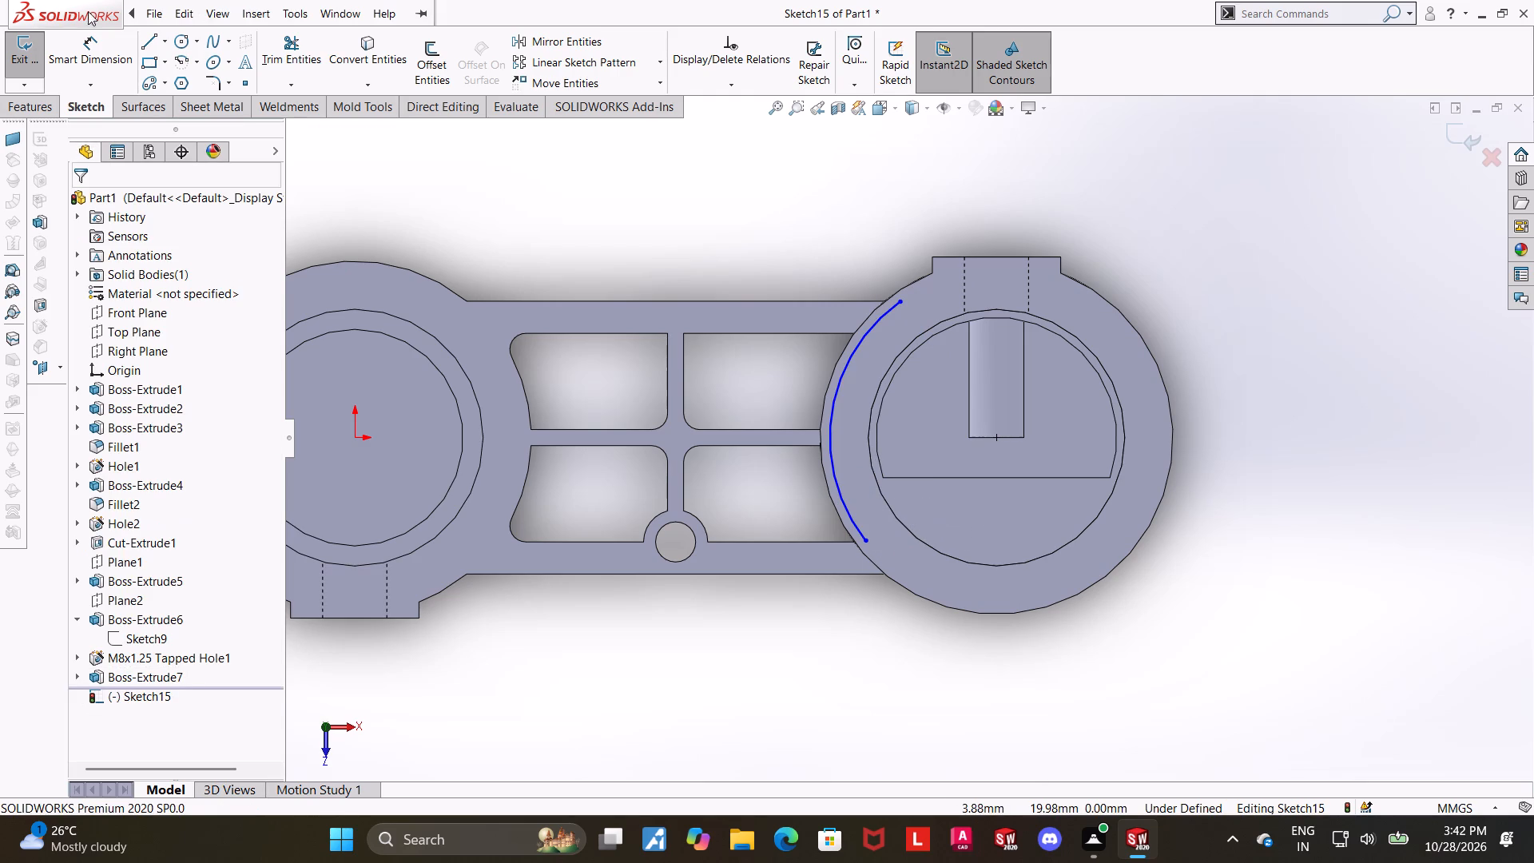
Dimension the arc with a 20 mm radius.
click(106, 41)
click(868, 332)
click(784, 233)
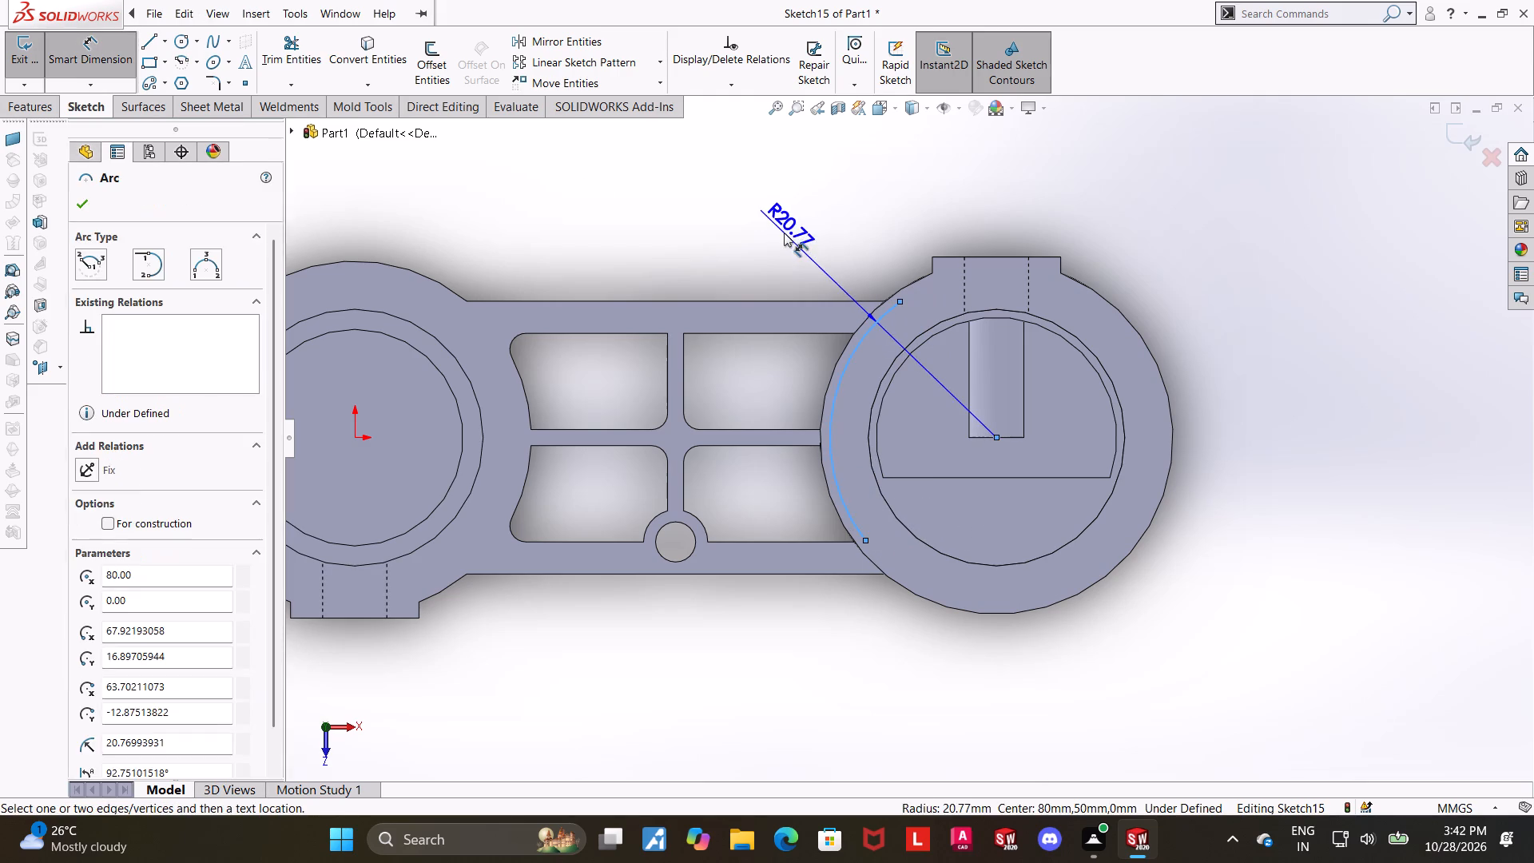
text(20)
key(Return)
key(Escape)
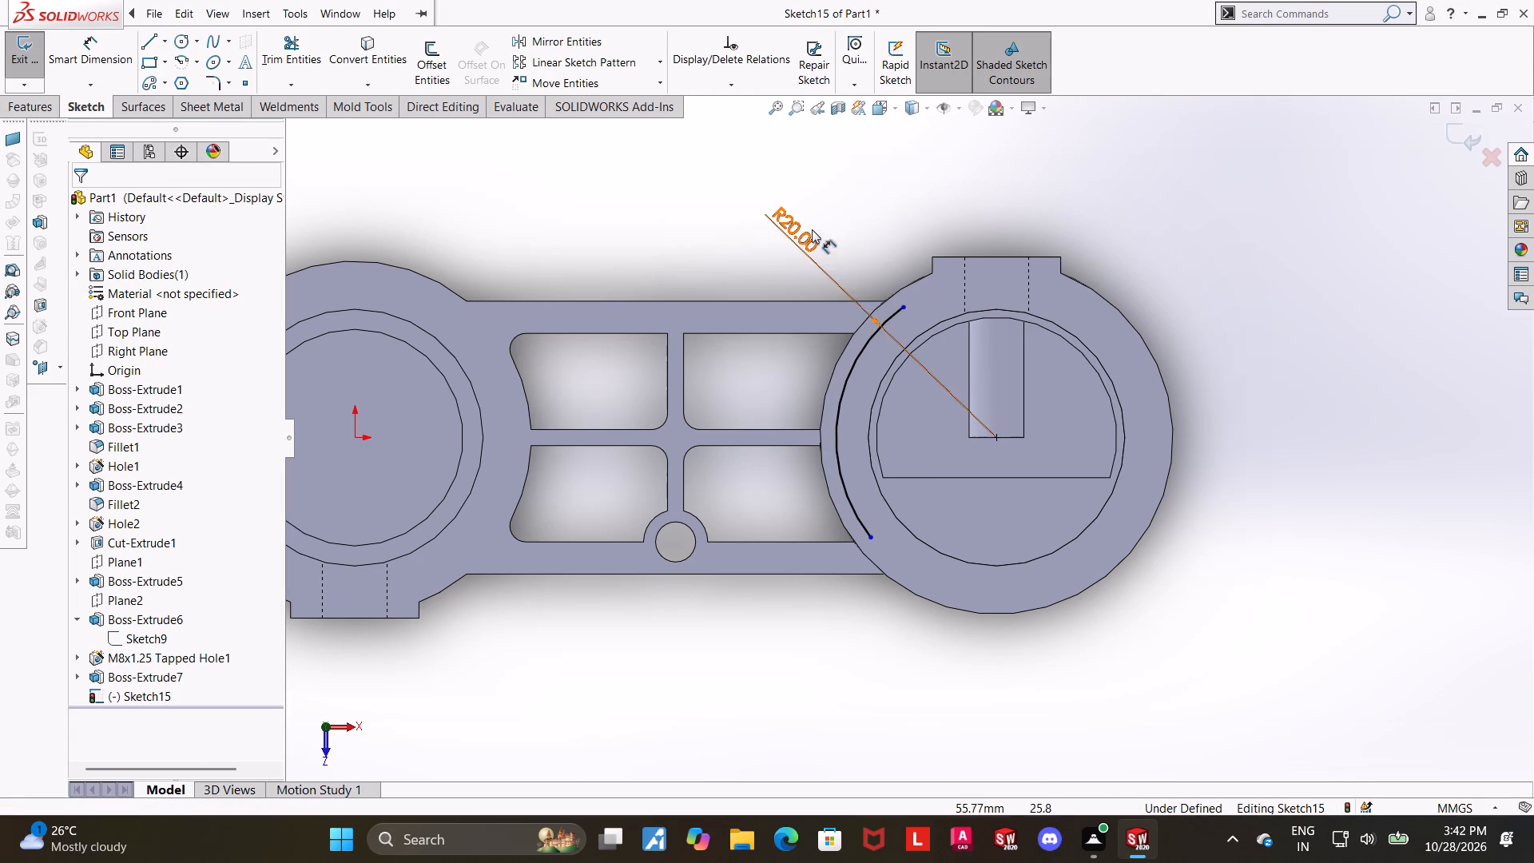
Adjust the arc's upper endpoint so it sits nearly level with the upper edge of the rib pockets.
drag(901, 304, 912, 296)
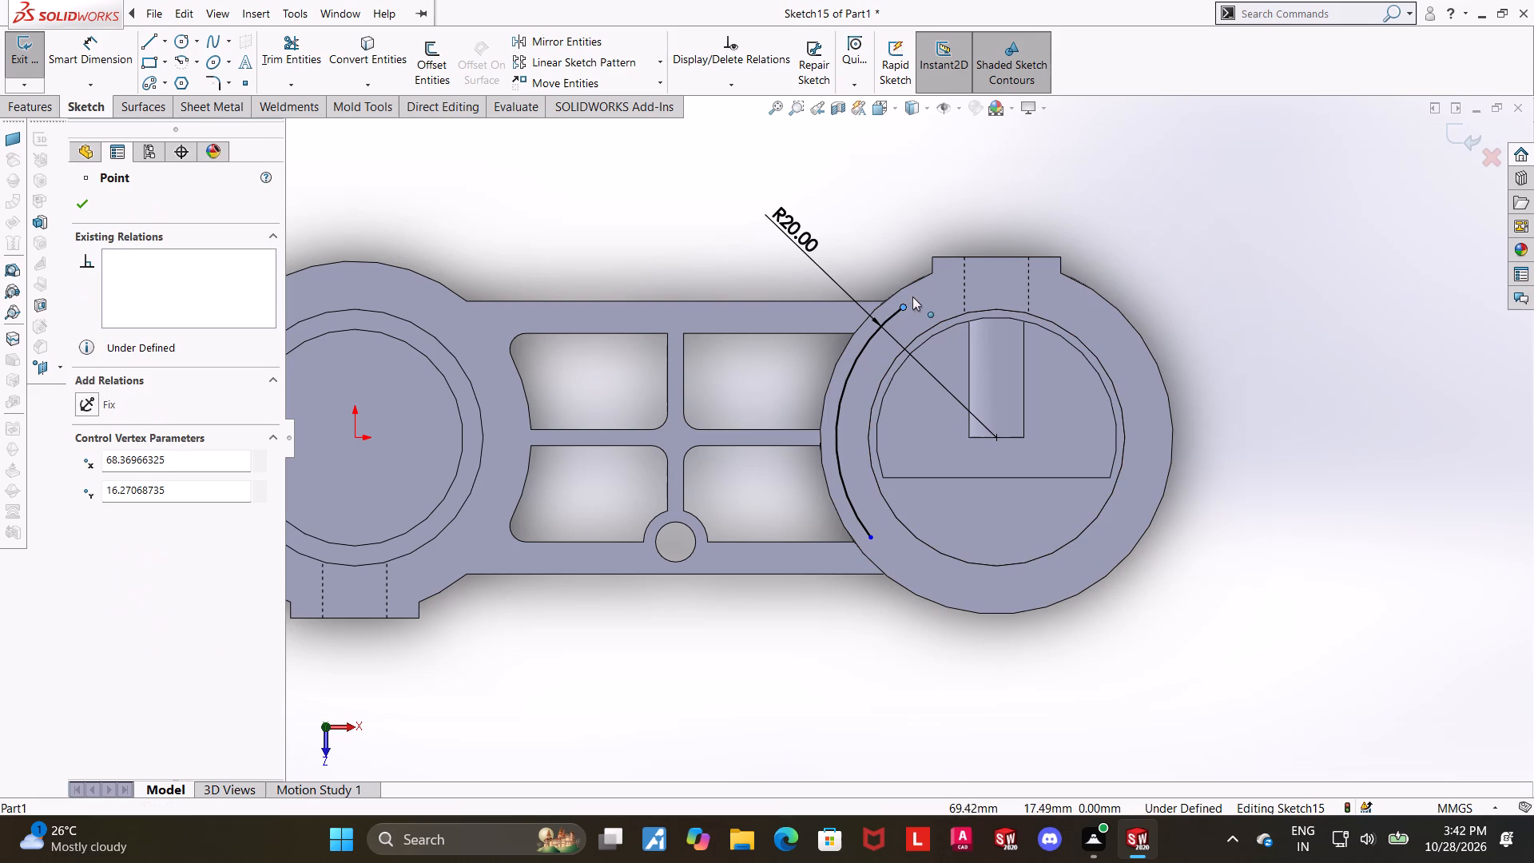
drag(912, 296, 924, 293)
drag(876, 539, 893, 546)
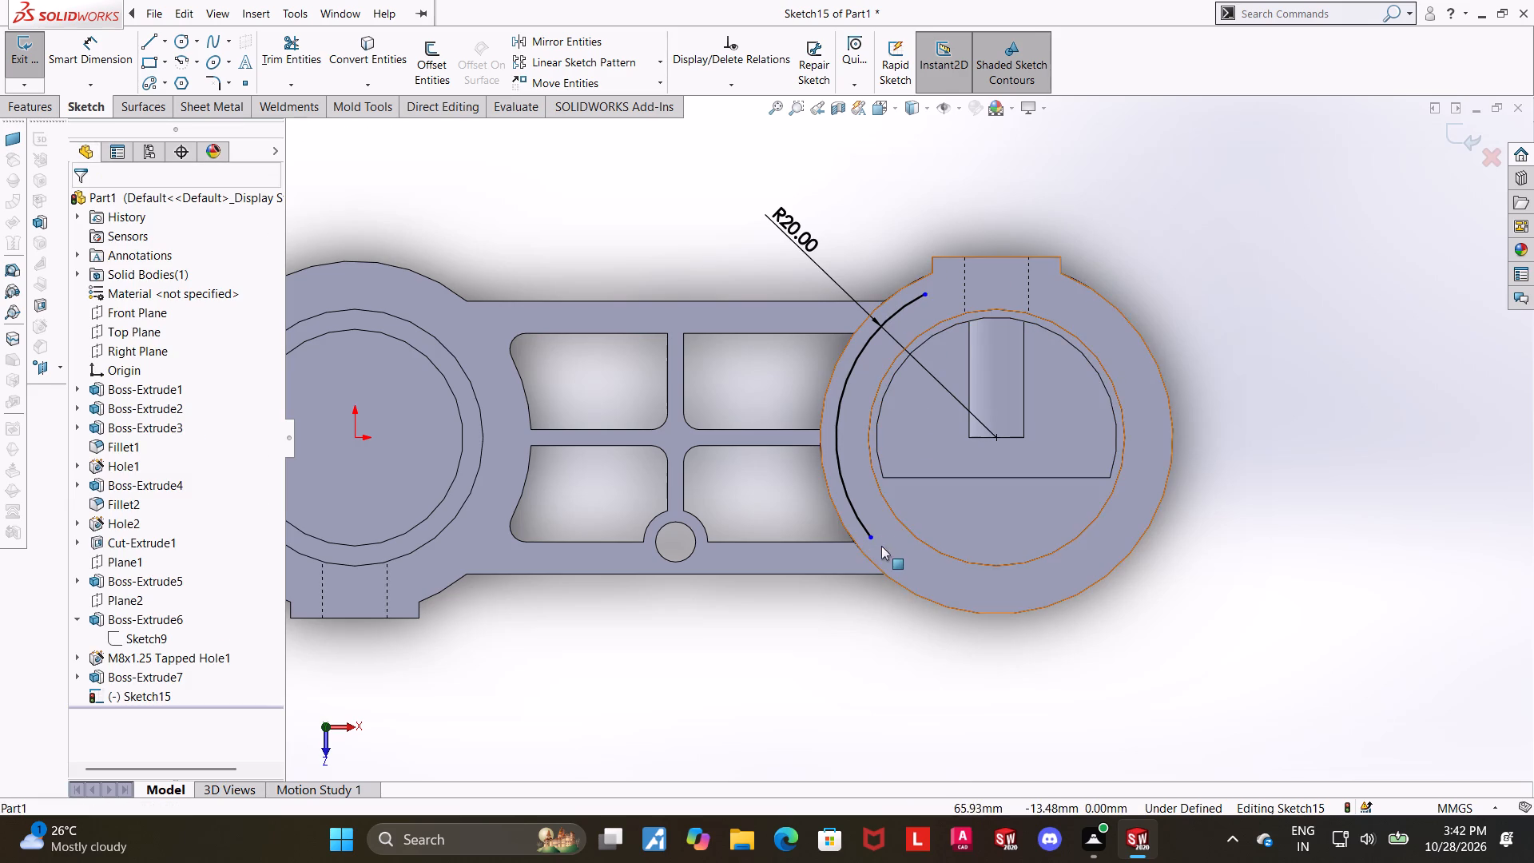
key(Escape)
click(872, 538)
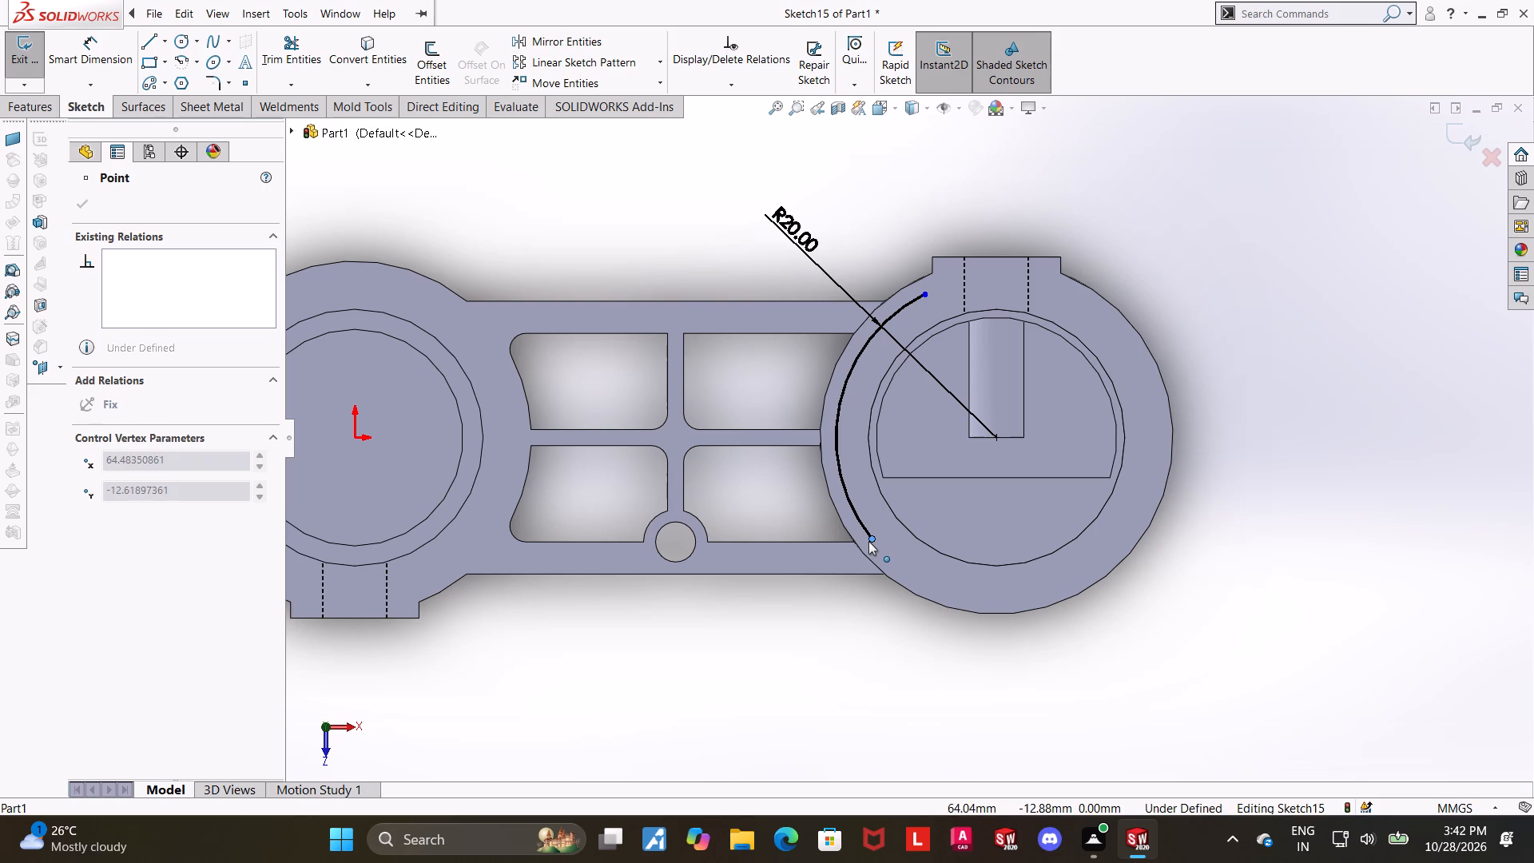
key(Escape)
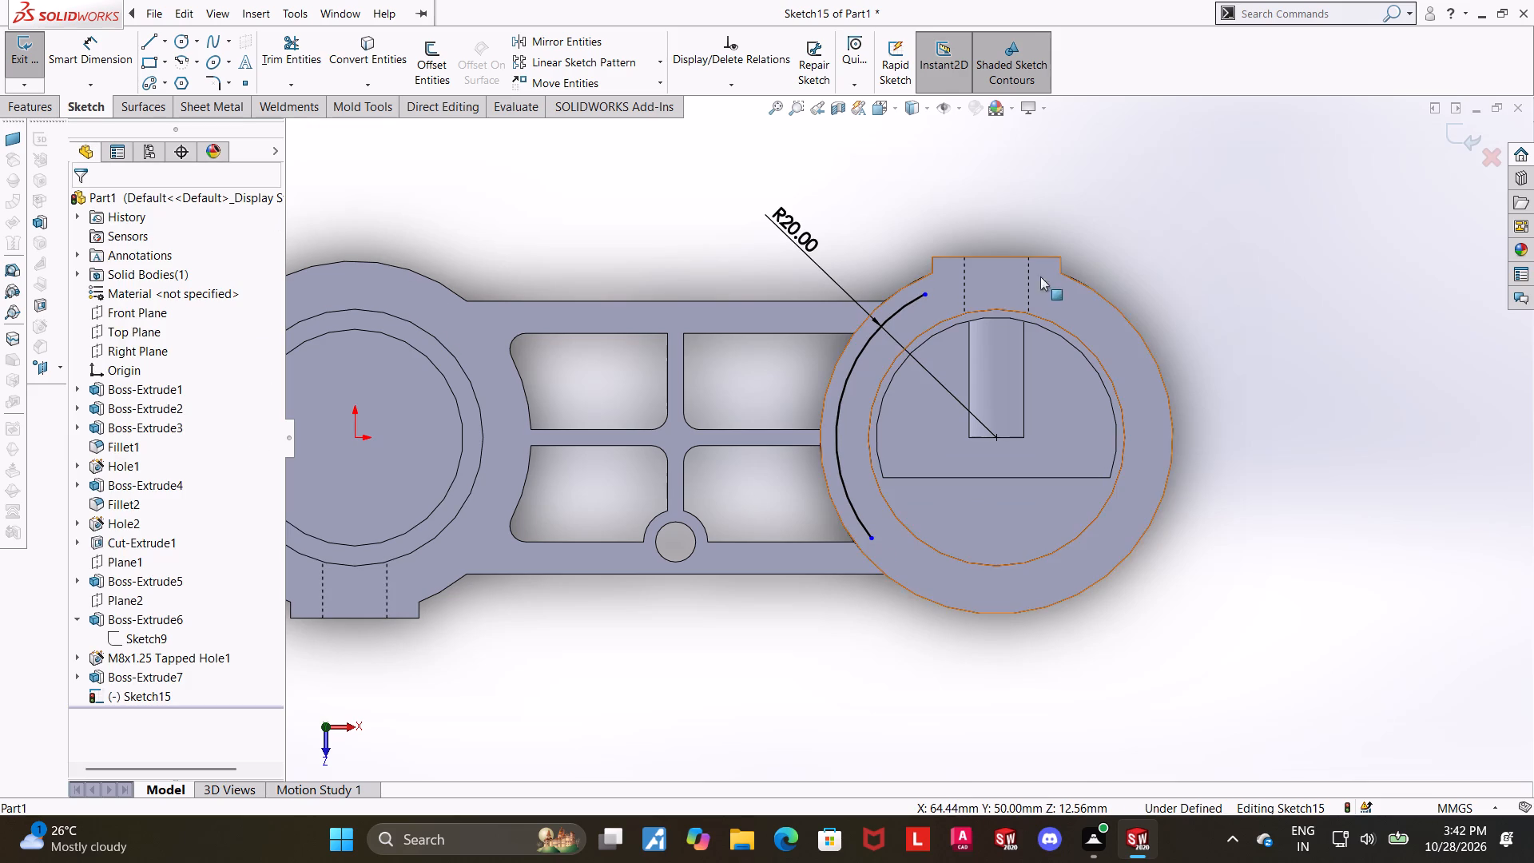
drag(926, 292, 871, 342)
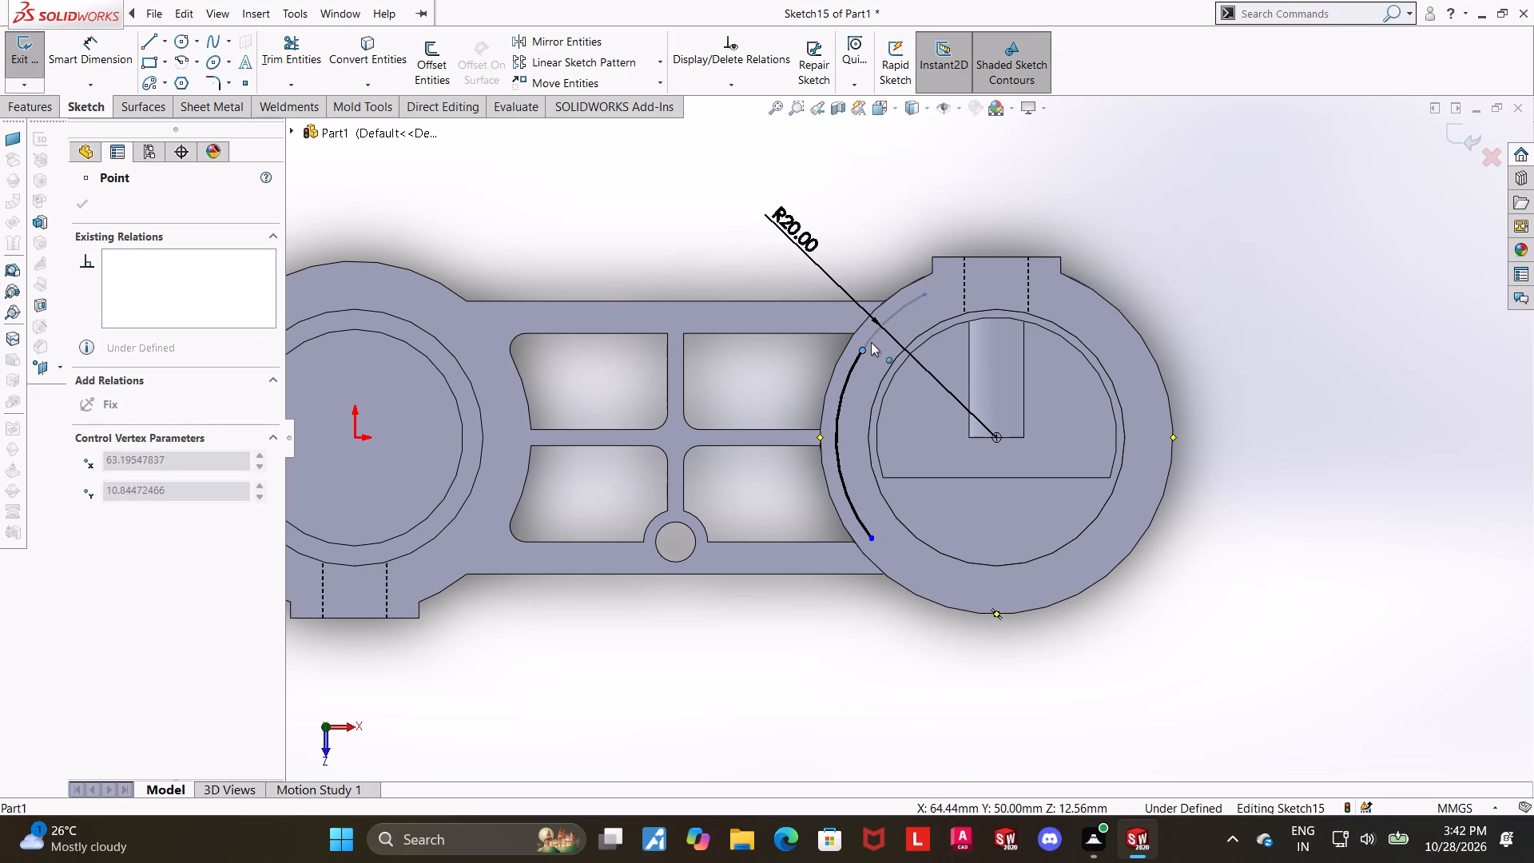
drag(871, 342, 876, 336)
key(Escape)
key(Escape)
Sketch a horizontal construction line about 2.3 mm long from the upper pocket corner at the boss to just beside the arc's upper endpoint.
click(173, 44)
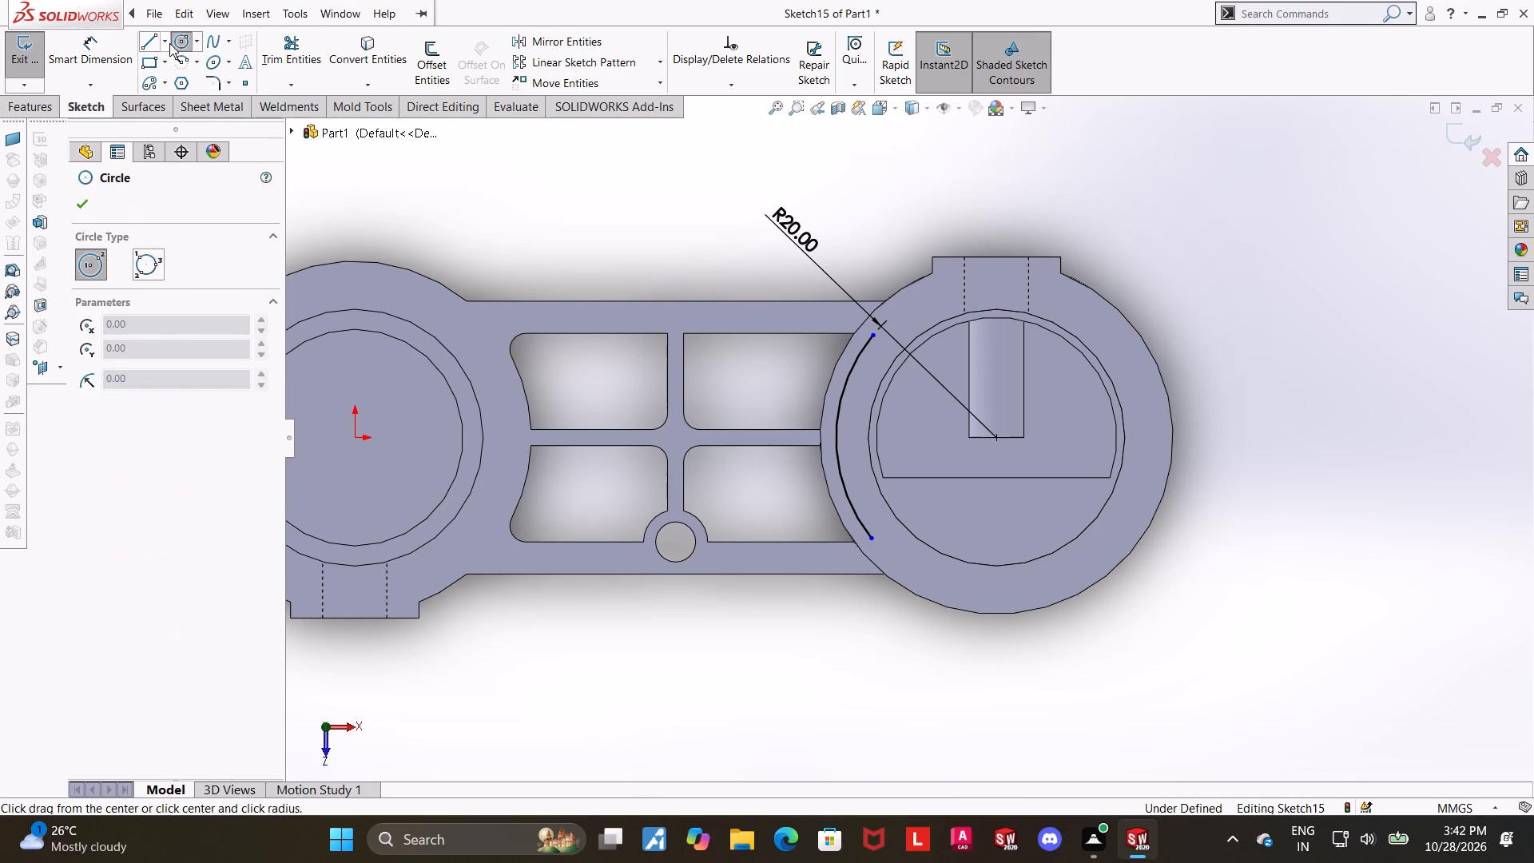
key(Escape)
click(165, 41)
click(173, 85)
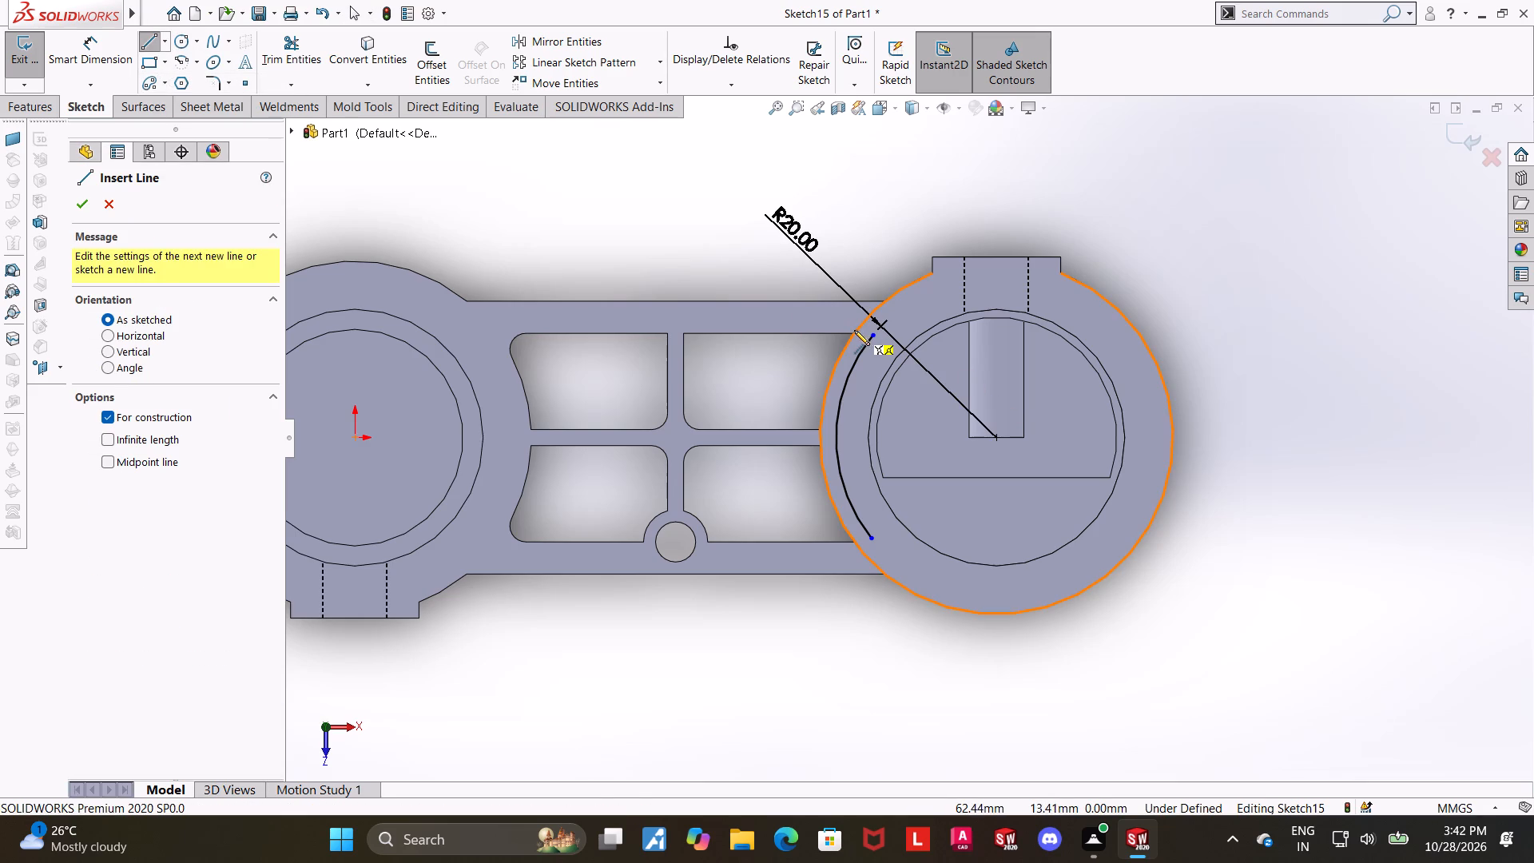
scroll(889, 328, down, 4)
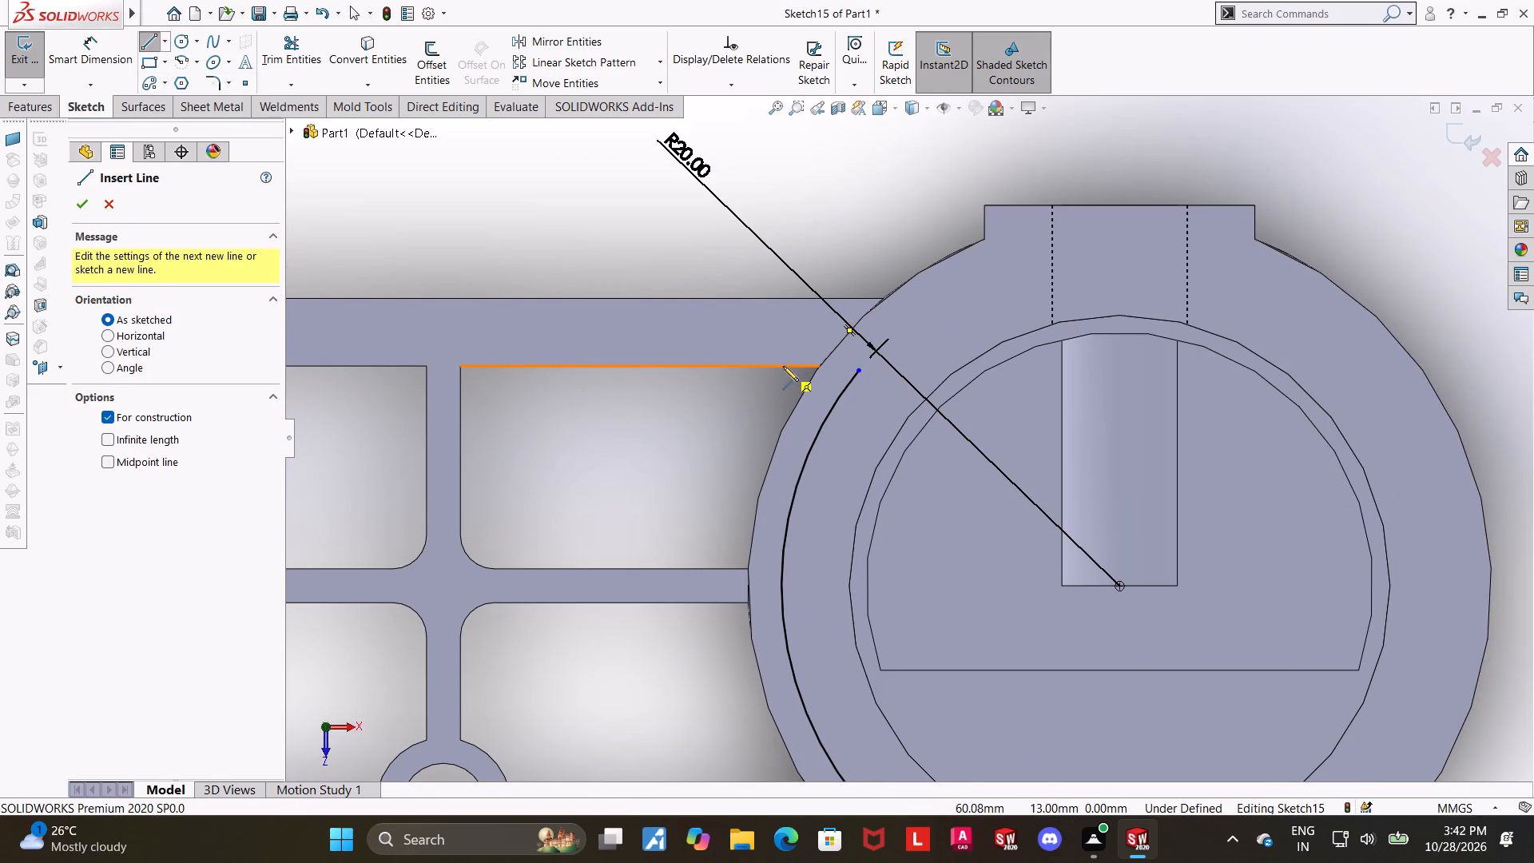
click(818, 364)
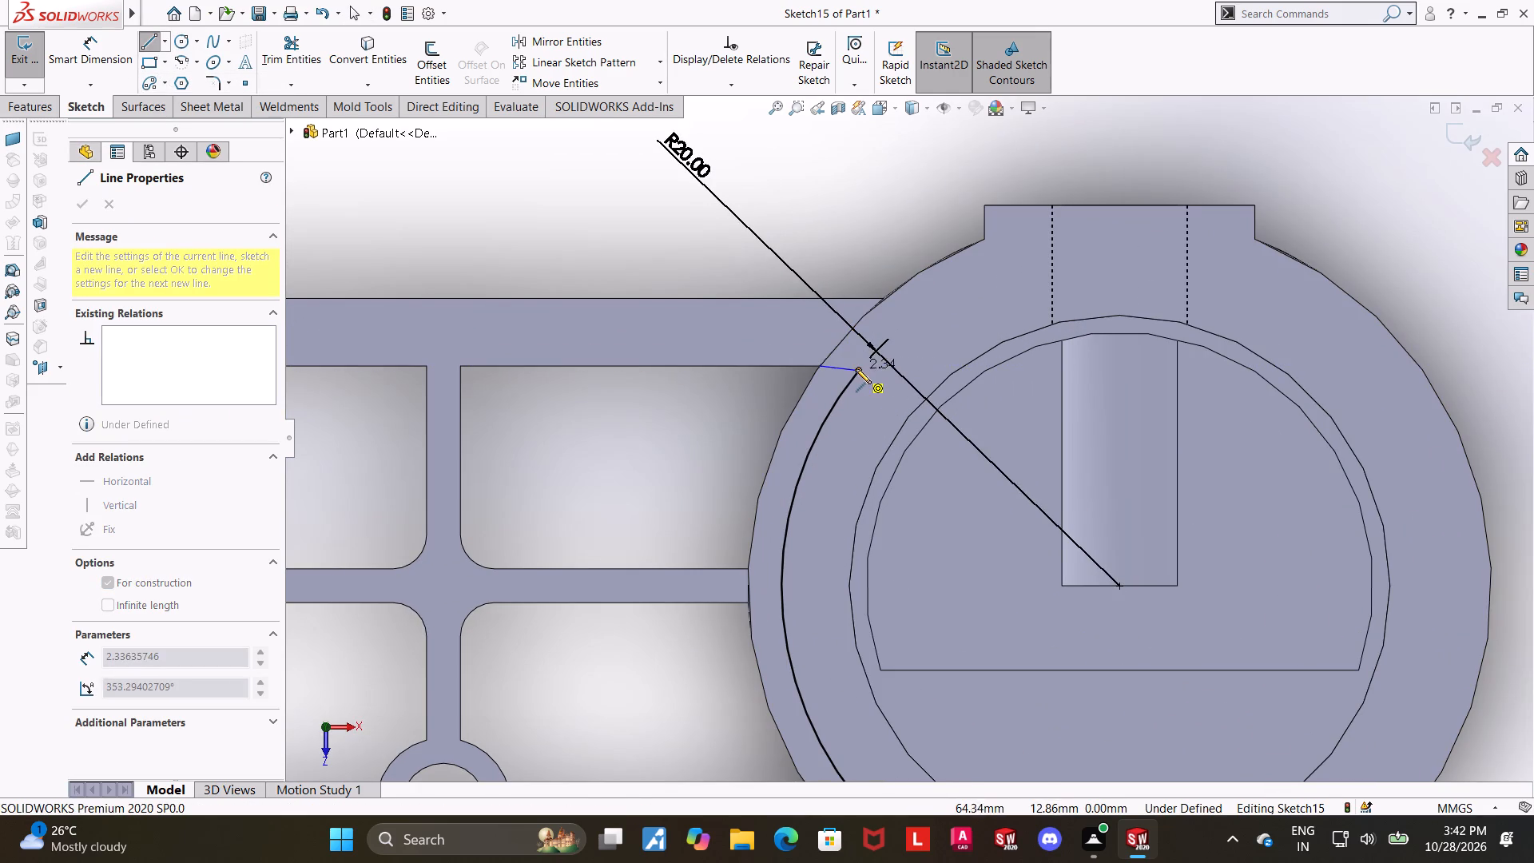
click(862, 364)
key(Escape)
key(Escape)
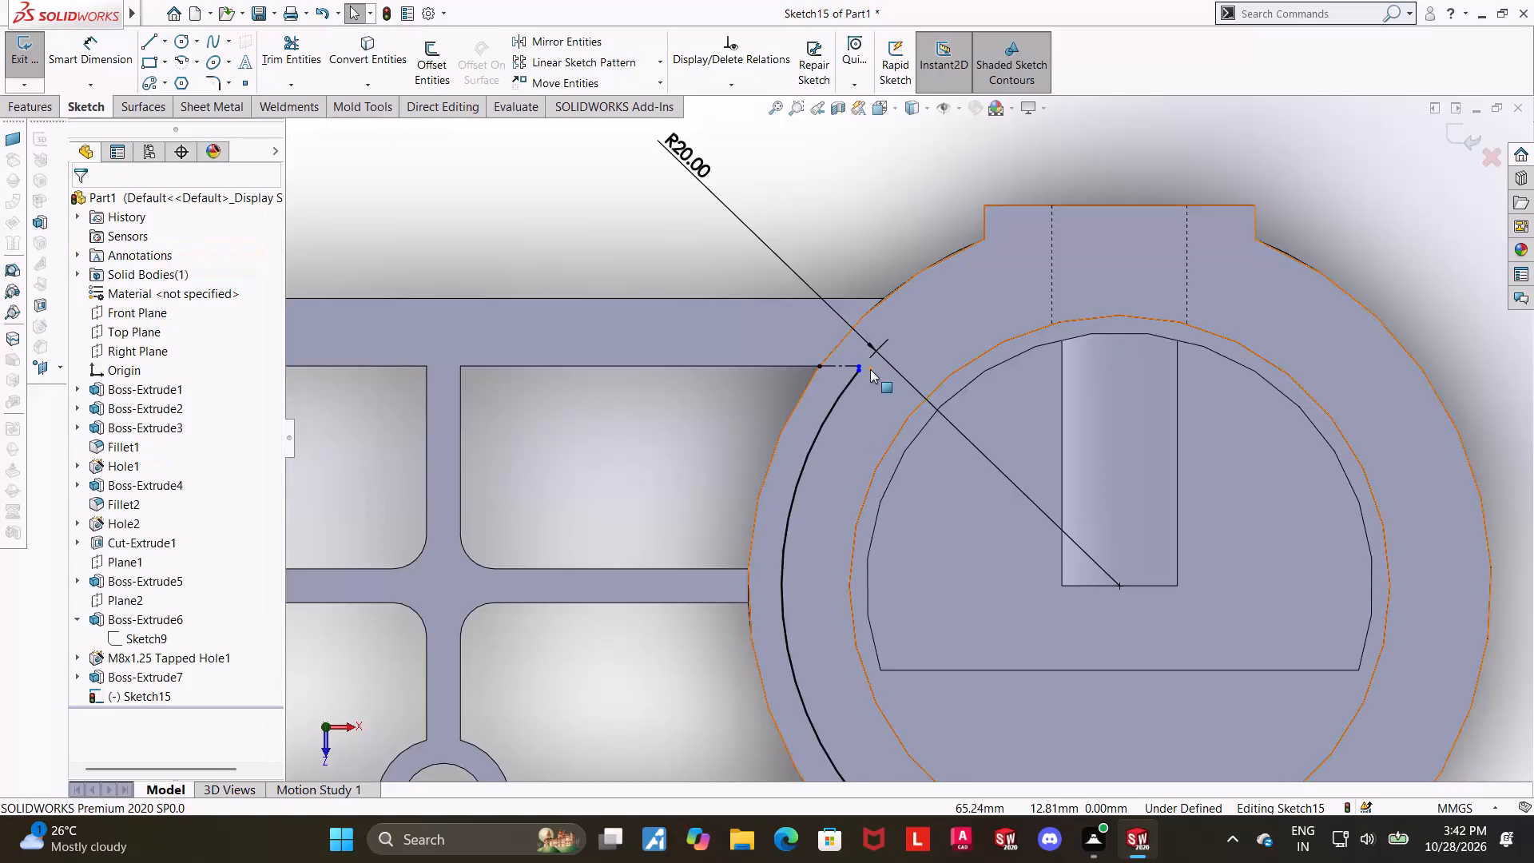
Merge the arc's upper endpoint with the free end of the construction line.
scroll(868, 370, down, 3)
ctrl+click(859, 374)
ctrl+click(862, 381)
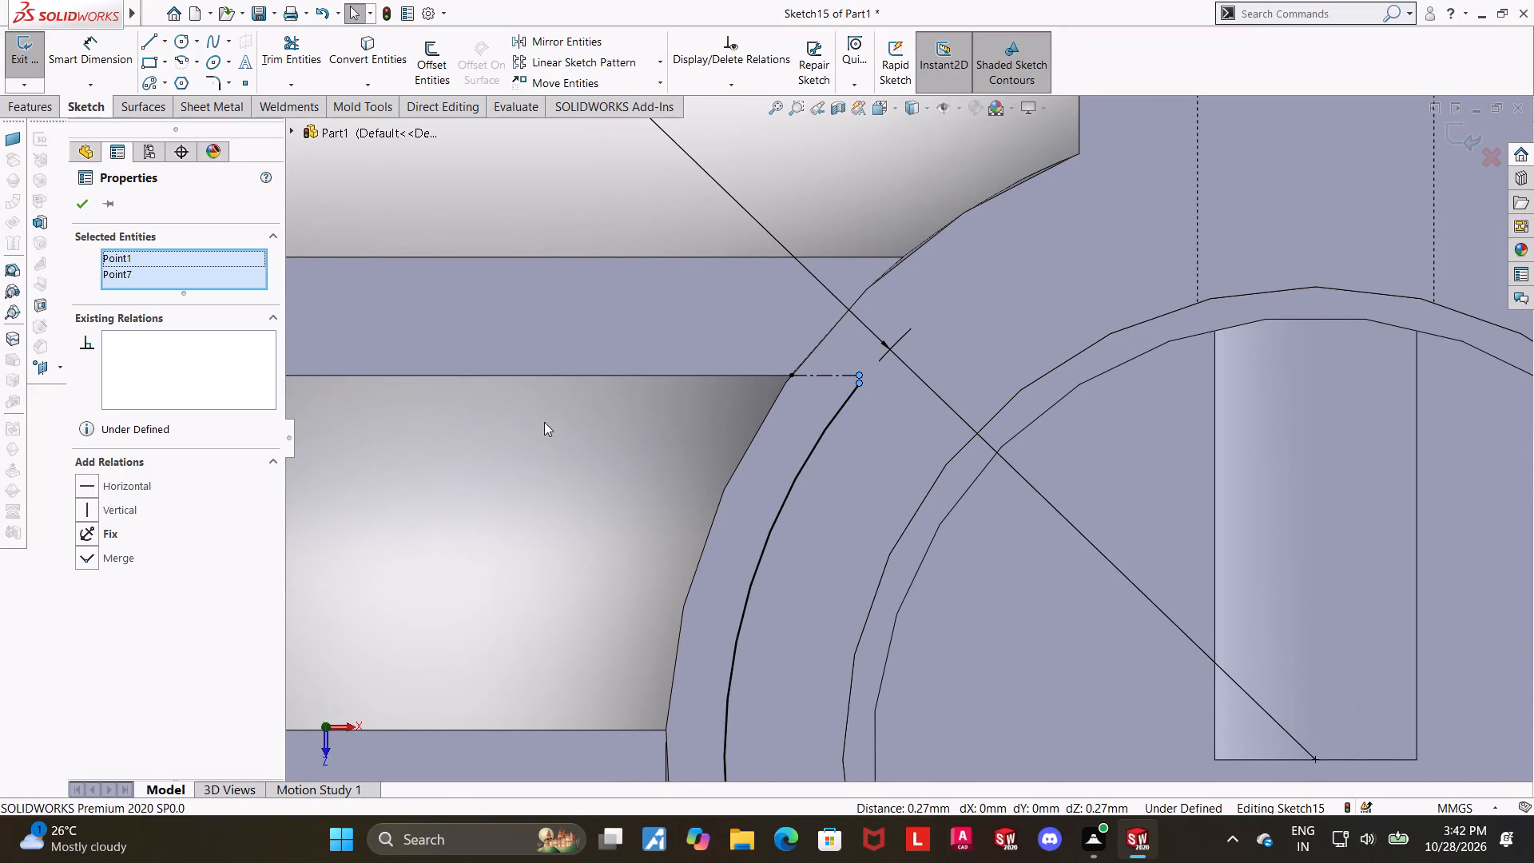
click(84, 556)
click(847, 173)
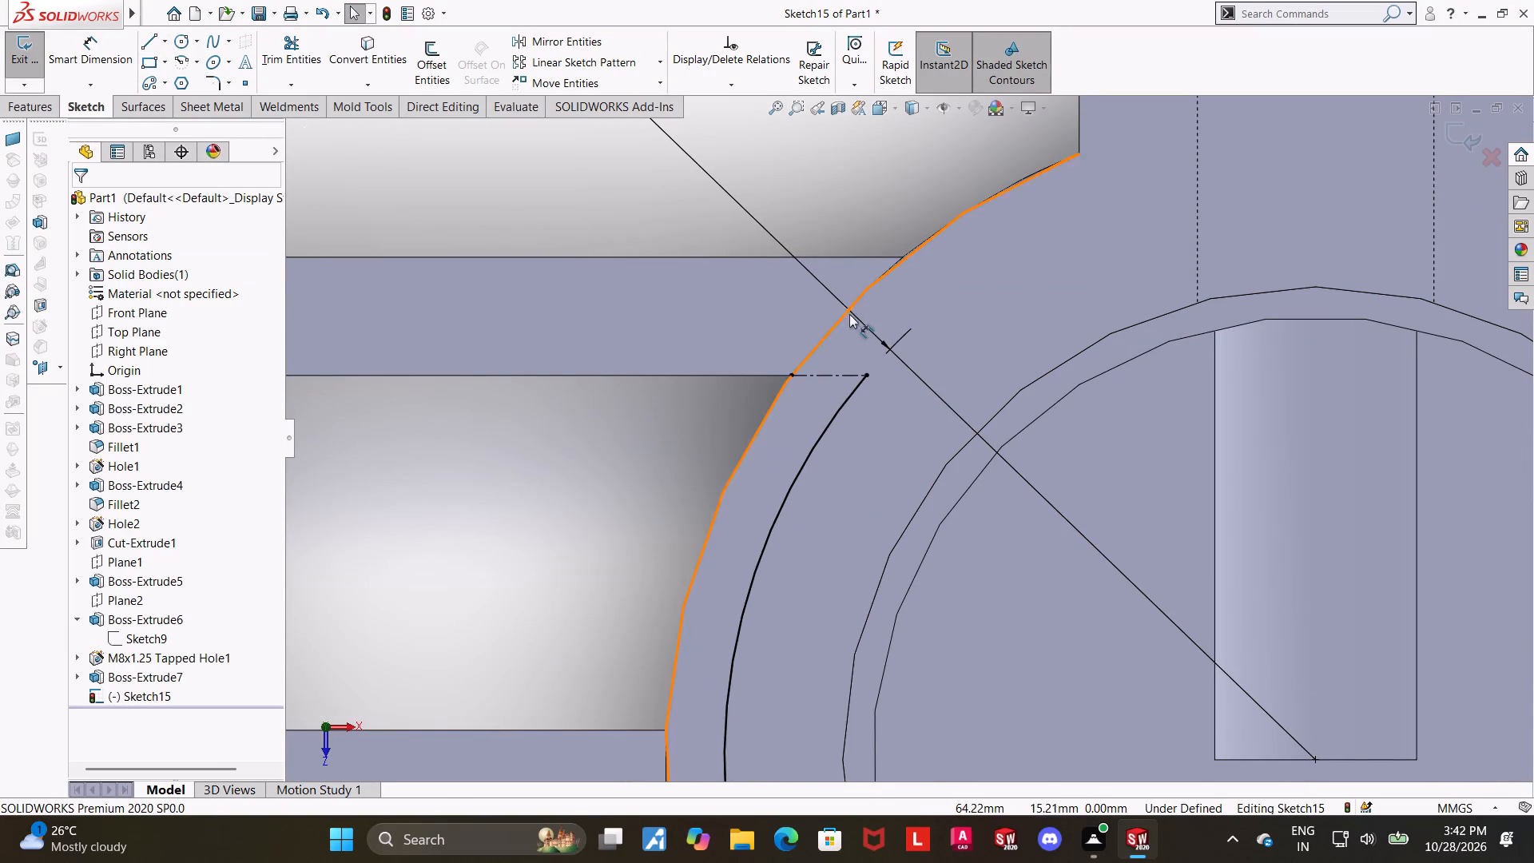
Convert the short upper construction line into a solid sketch line.
click(830, 378)
scroll(899, 368, up, 4)
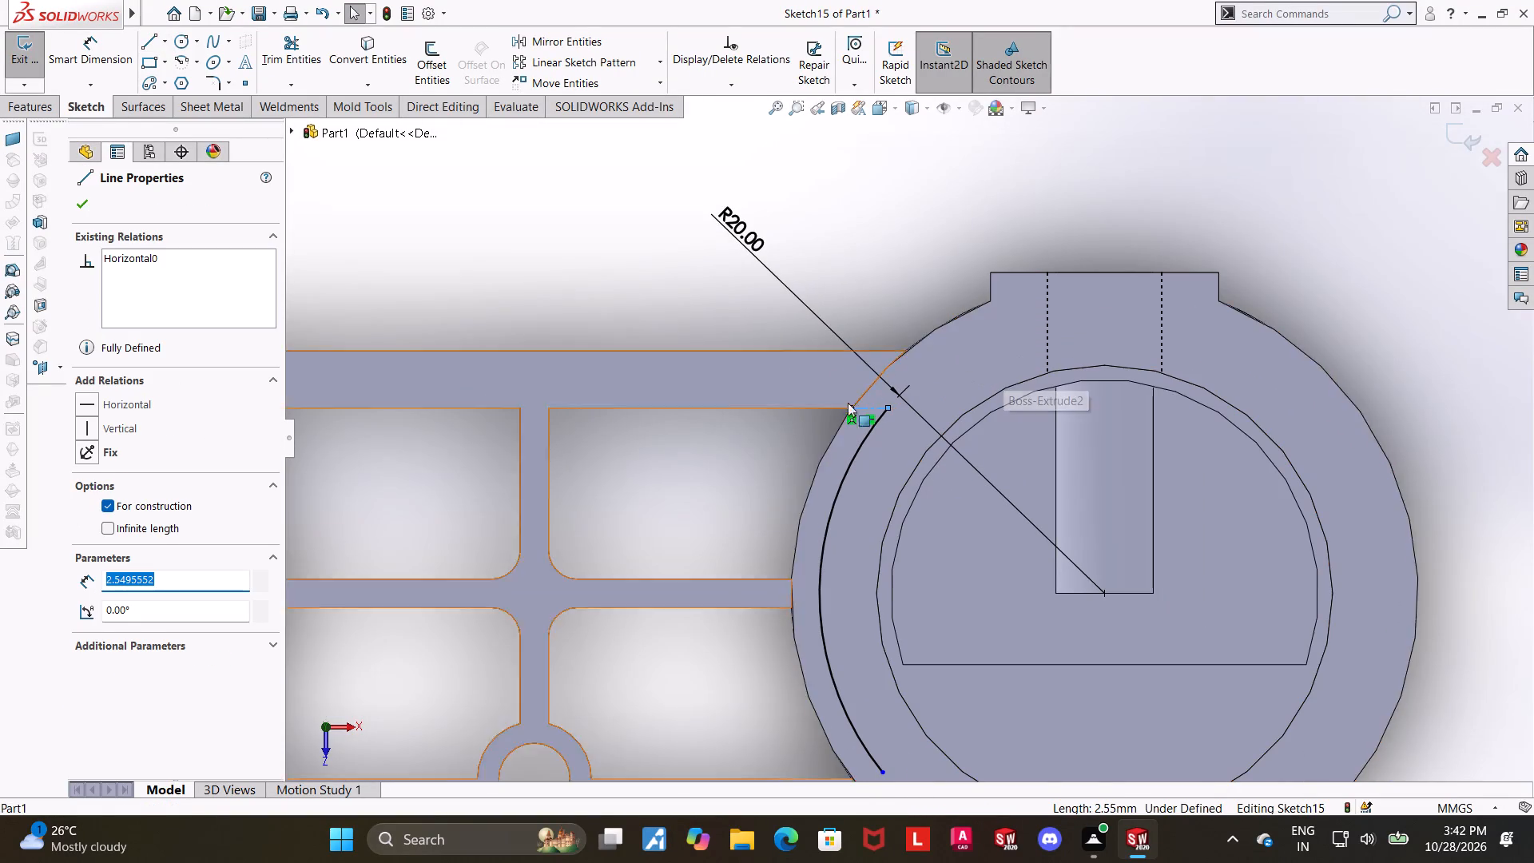
click(765, 292)
click(860, 409)
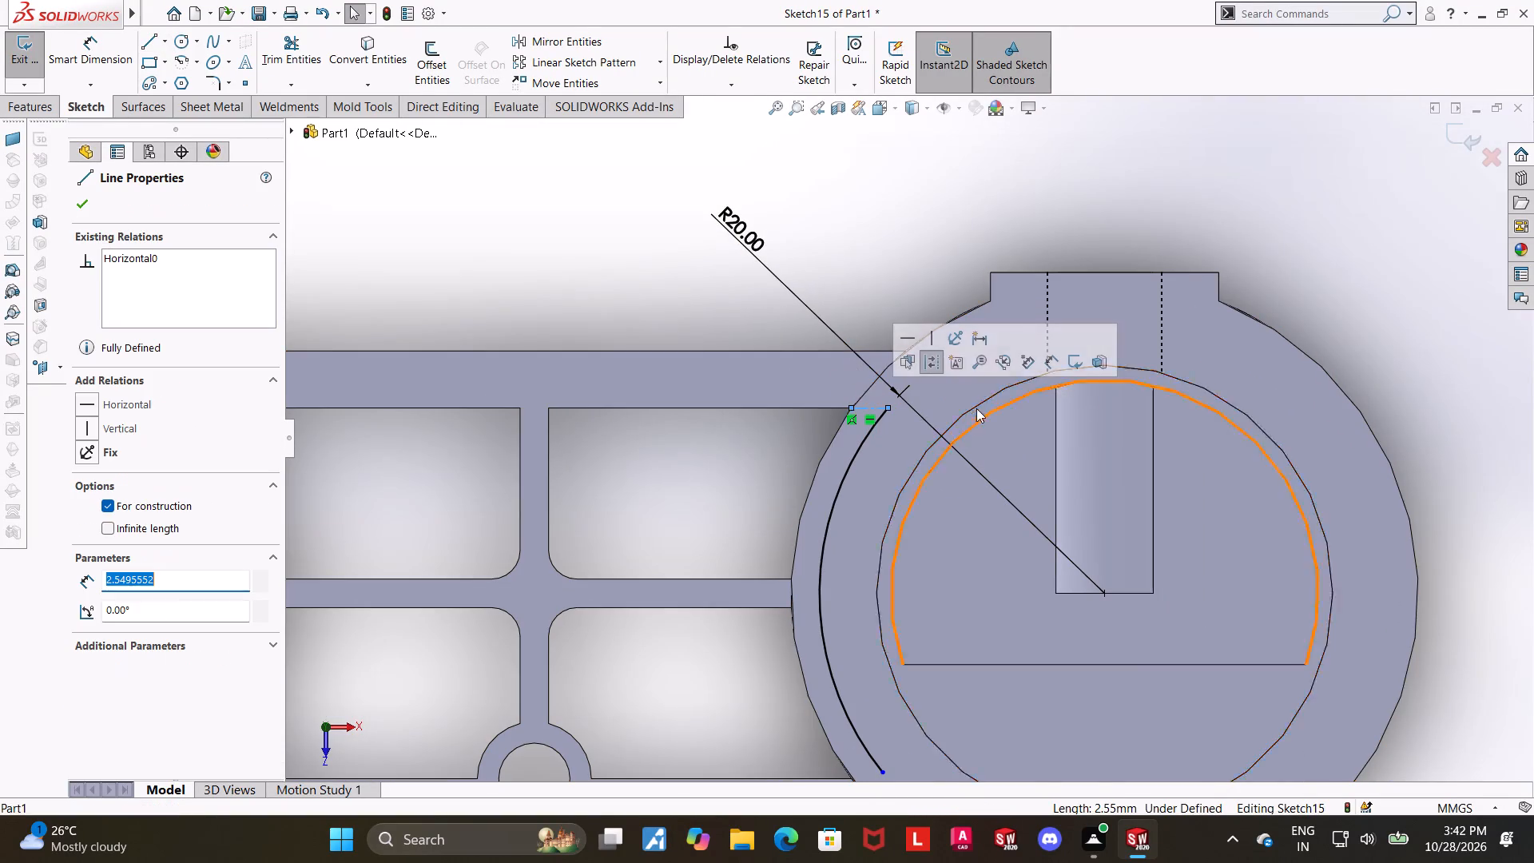
click(932, 364)
scroll(976, 364, up, 4)
drag(1157, 398, 1157, 425)
scroll(1246, 537, down, 1)
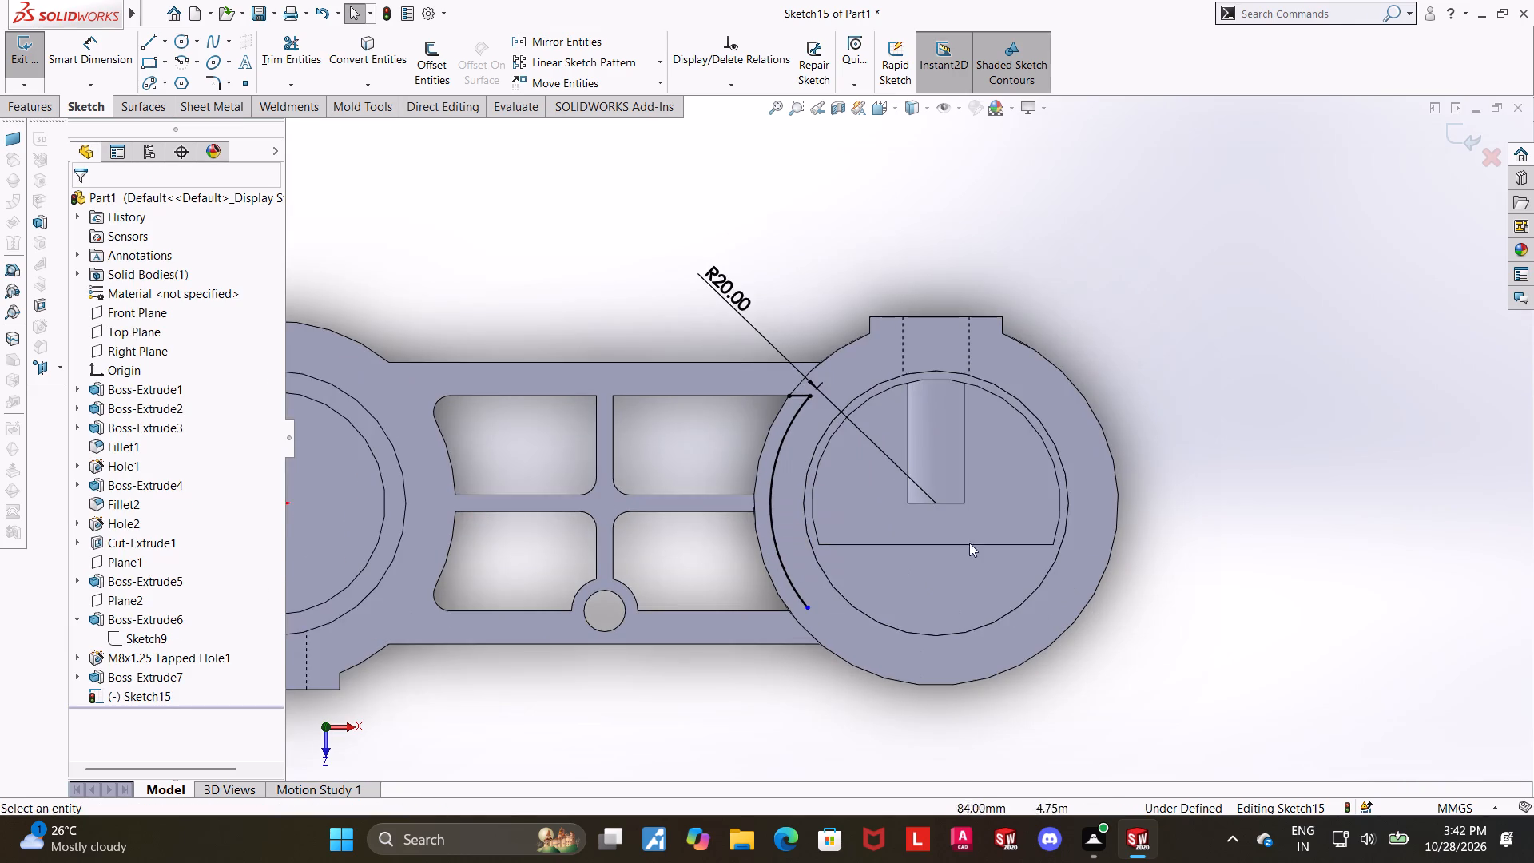
Sketch a horizontal line about 8.5 mm long from the arc's lower endpoint toward the lower rib pocket.
scroll(923, 547, down, 1)
scroll(820, 581, down, 2)
click(151, 42)
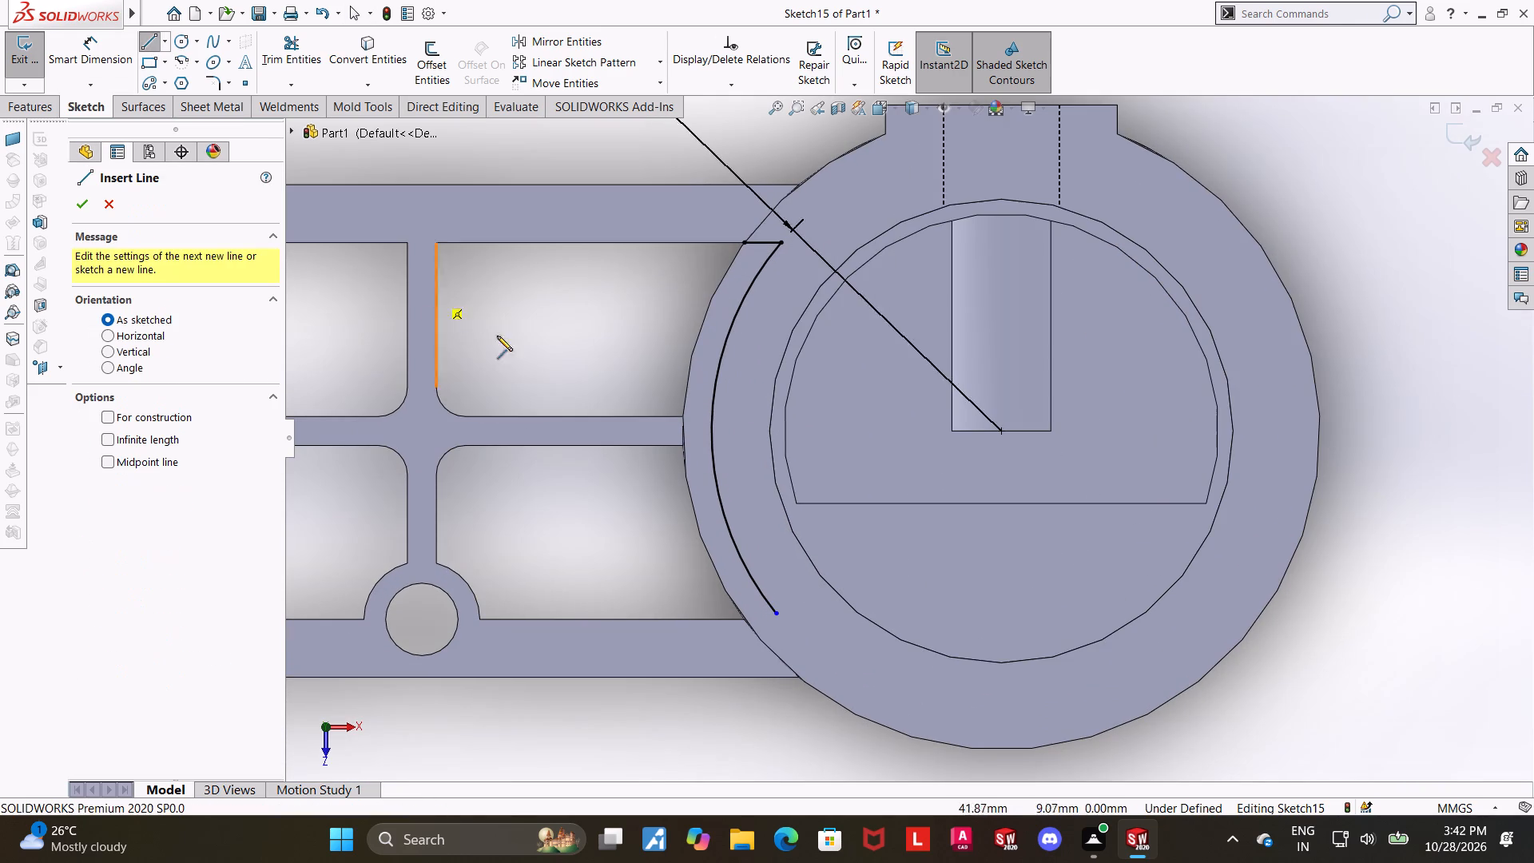
click(774, 615)
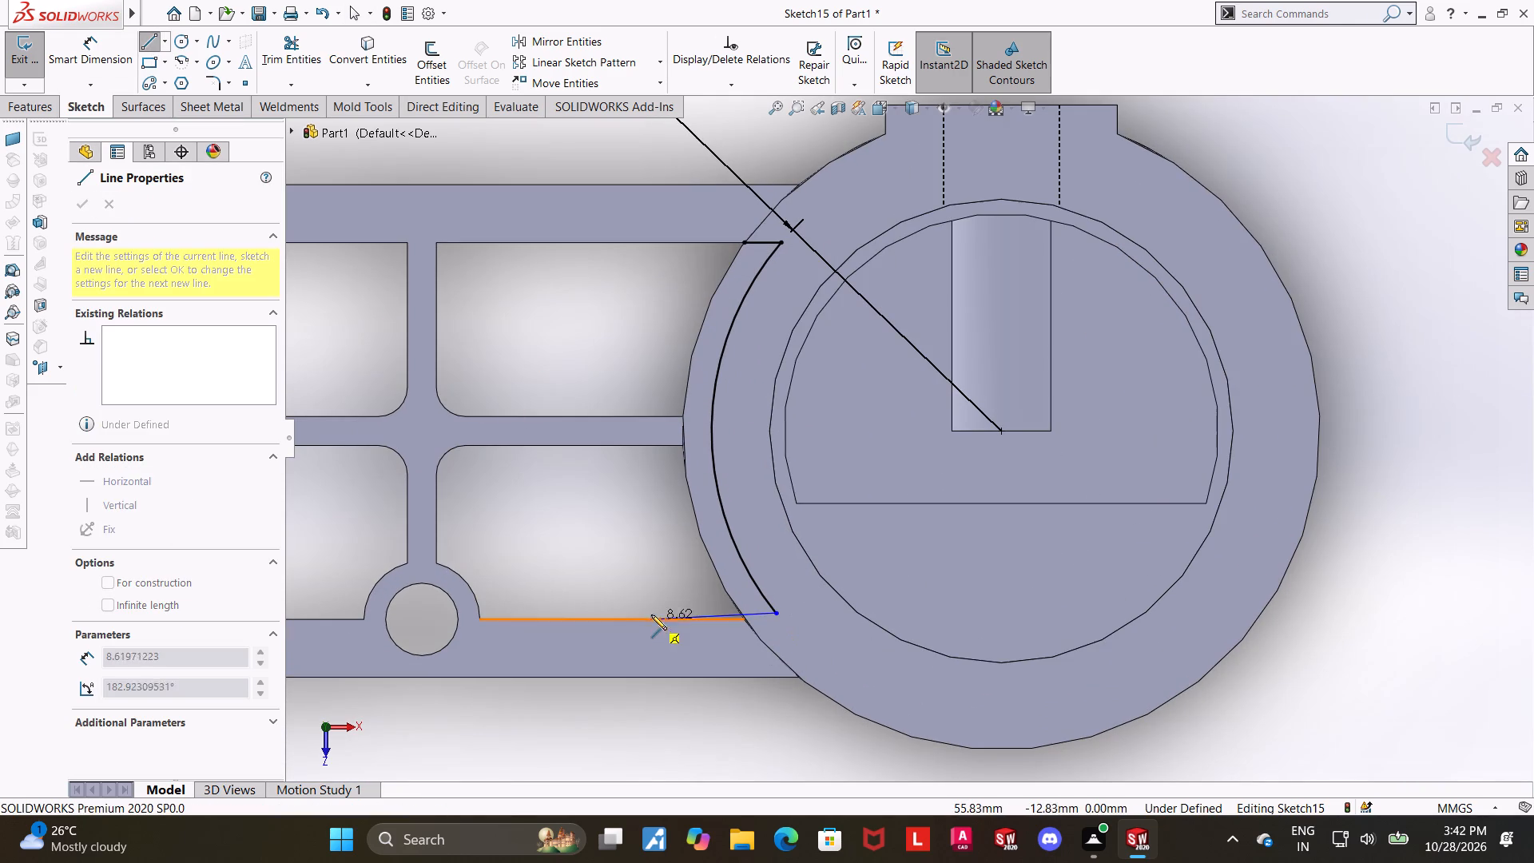
click(653, 609)
key(Escape)
key(Escape)
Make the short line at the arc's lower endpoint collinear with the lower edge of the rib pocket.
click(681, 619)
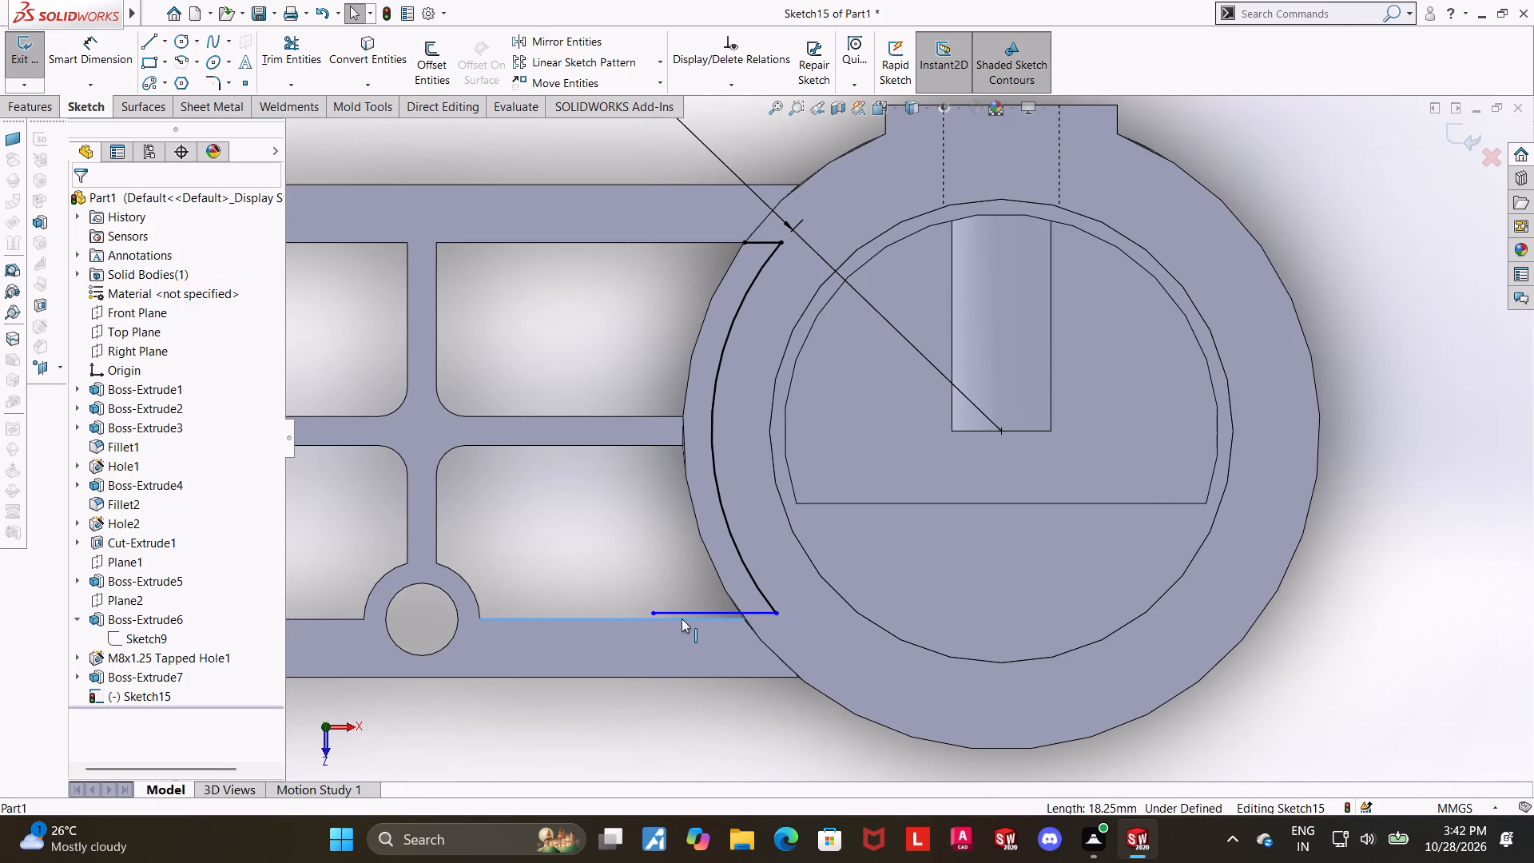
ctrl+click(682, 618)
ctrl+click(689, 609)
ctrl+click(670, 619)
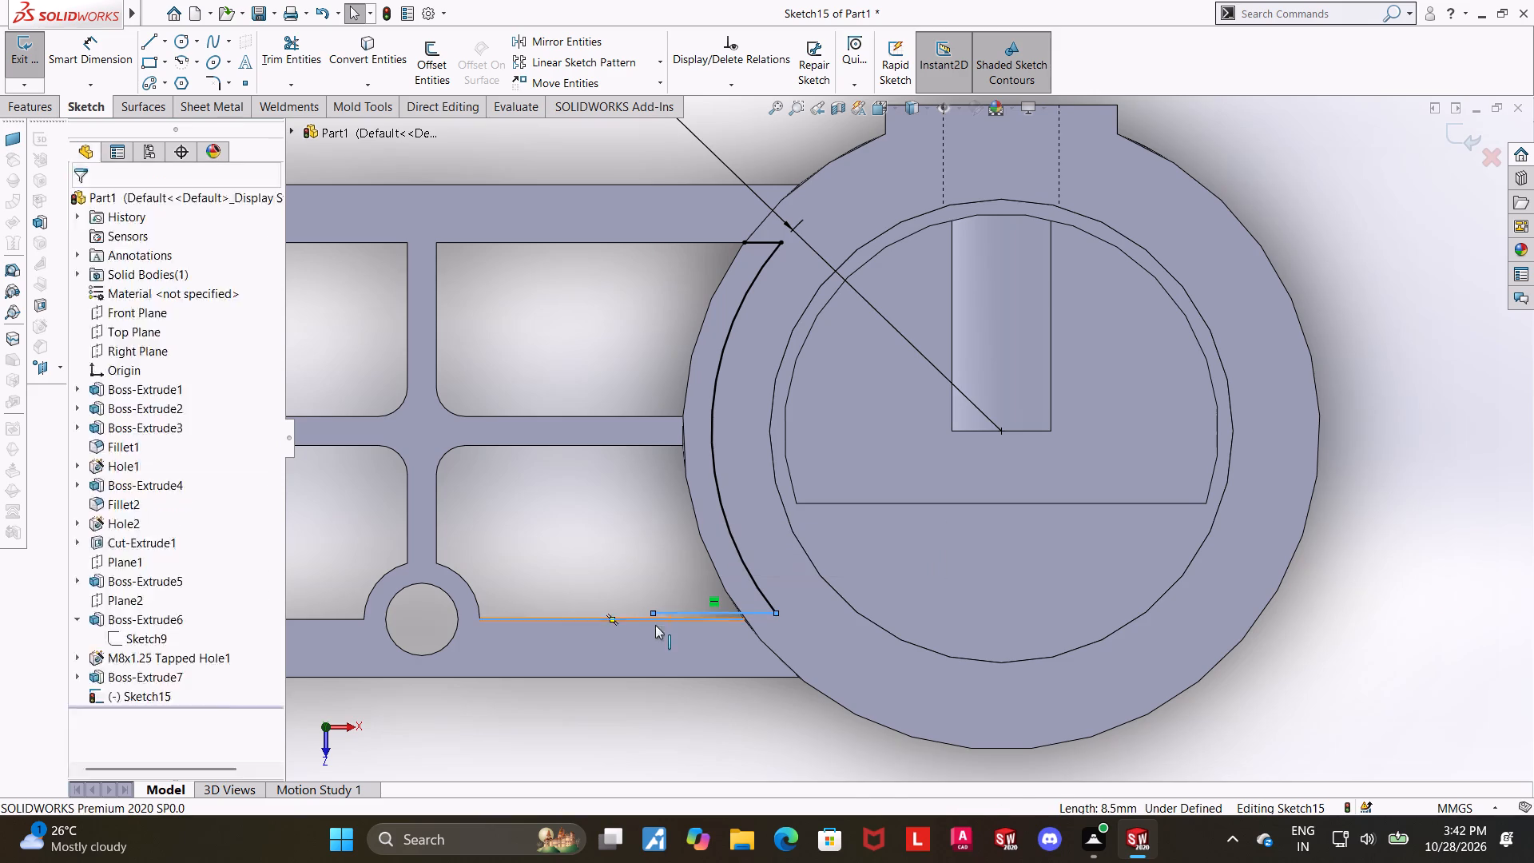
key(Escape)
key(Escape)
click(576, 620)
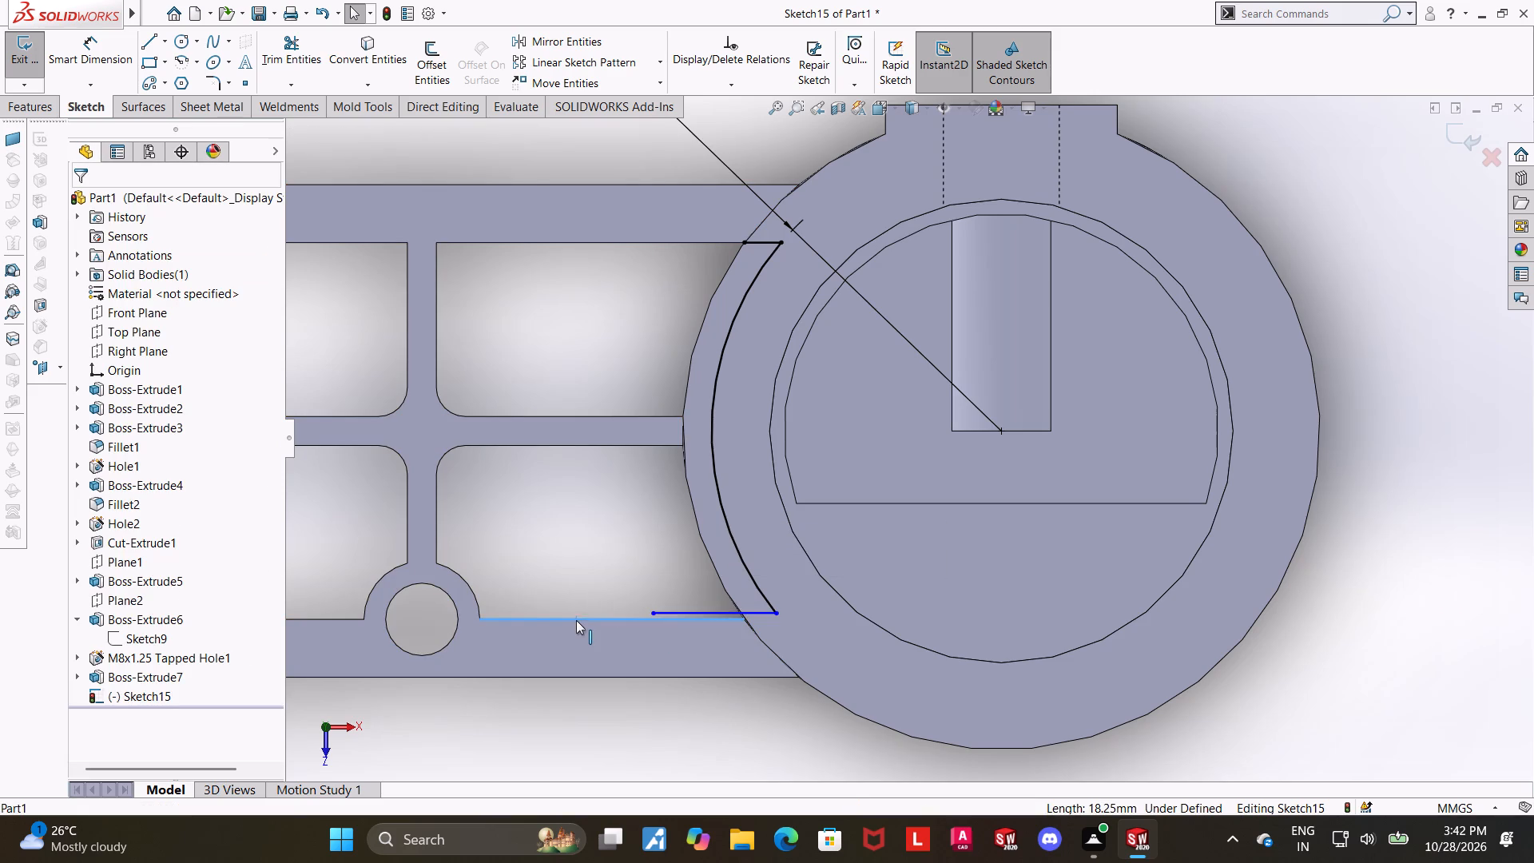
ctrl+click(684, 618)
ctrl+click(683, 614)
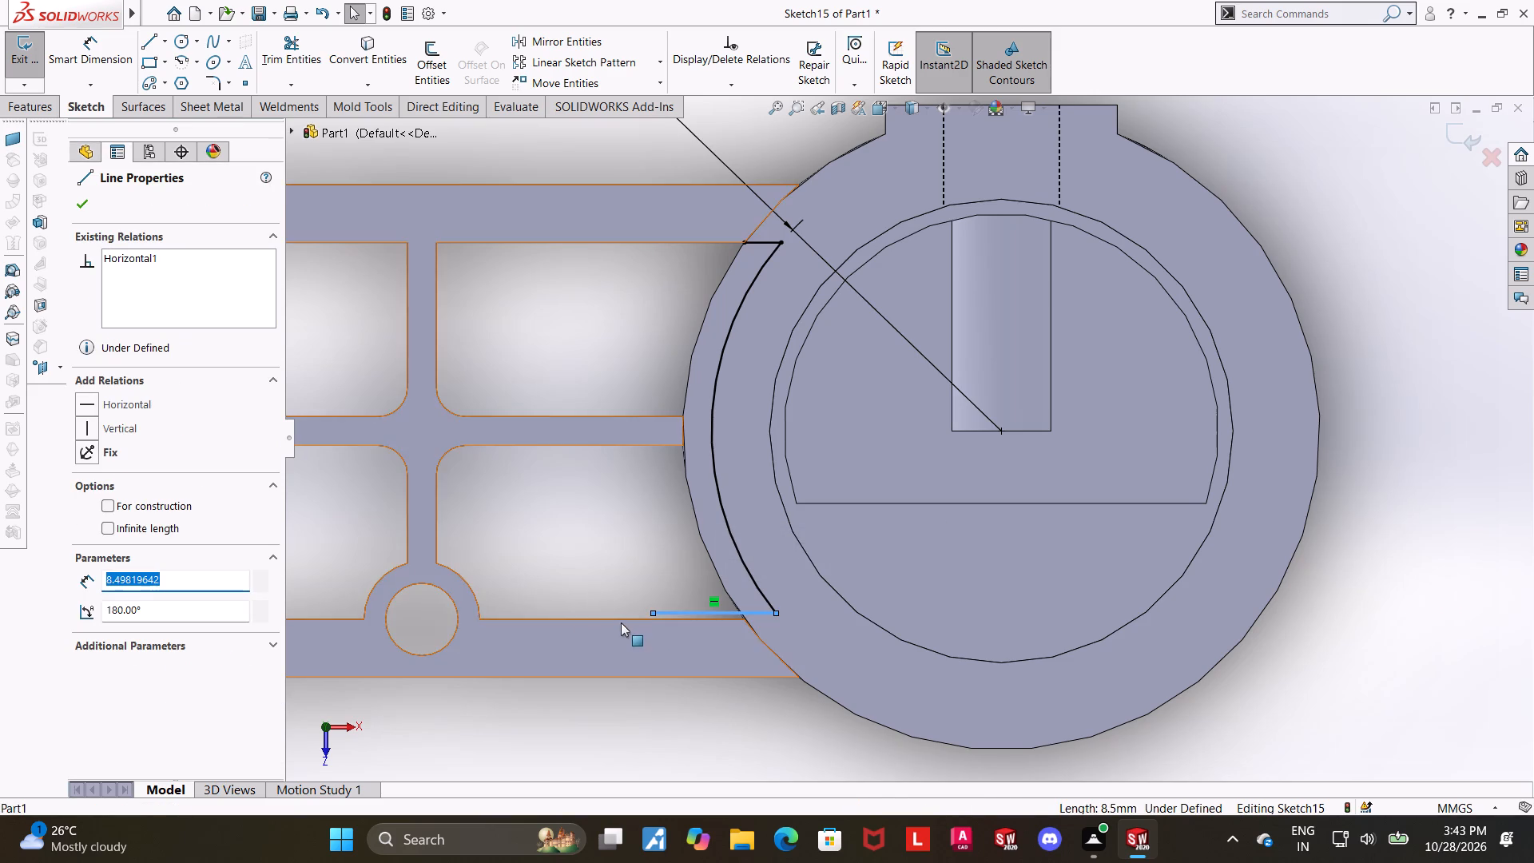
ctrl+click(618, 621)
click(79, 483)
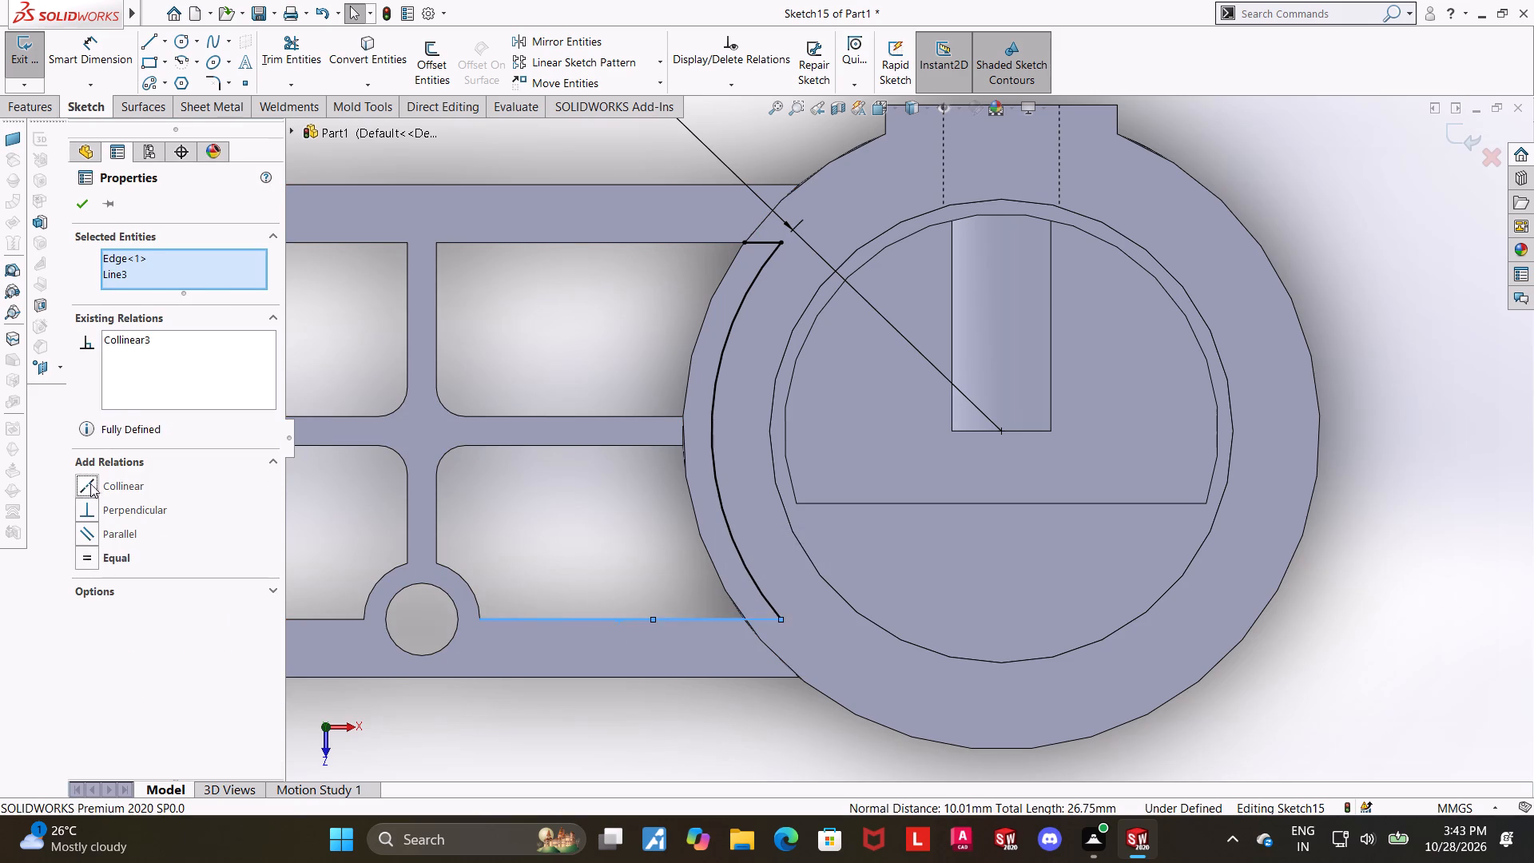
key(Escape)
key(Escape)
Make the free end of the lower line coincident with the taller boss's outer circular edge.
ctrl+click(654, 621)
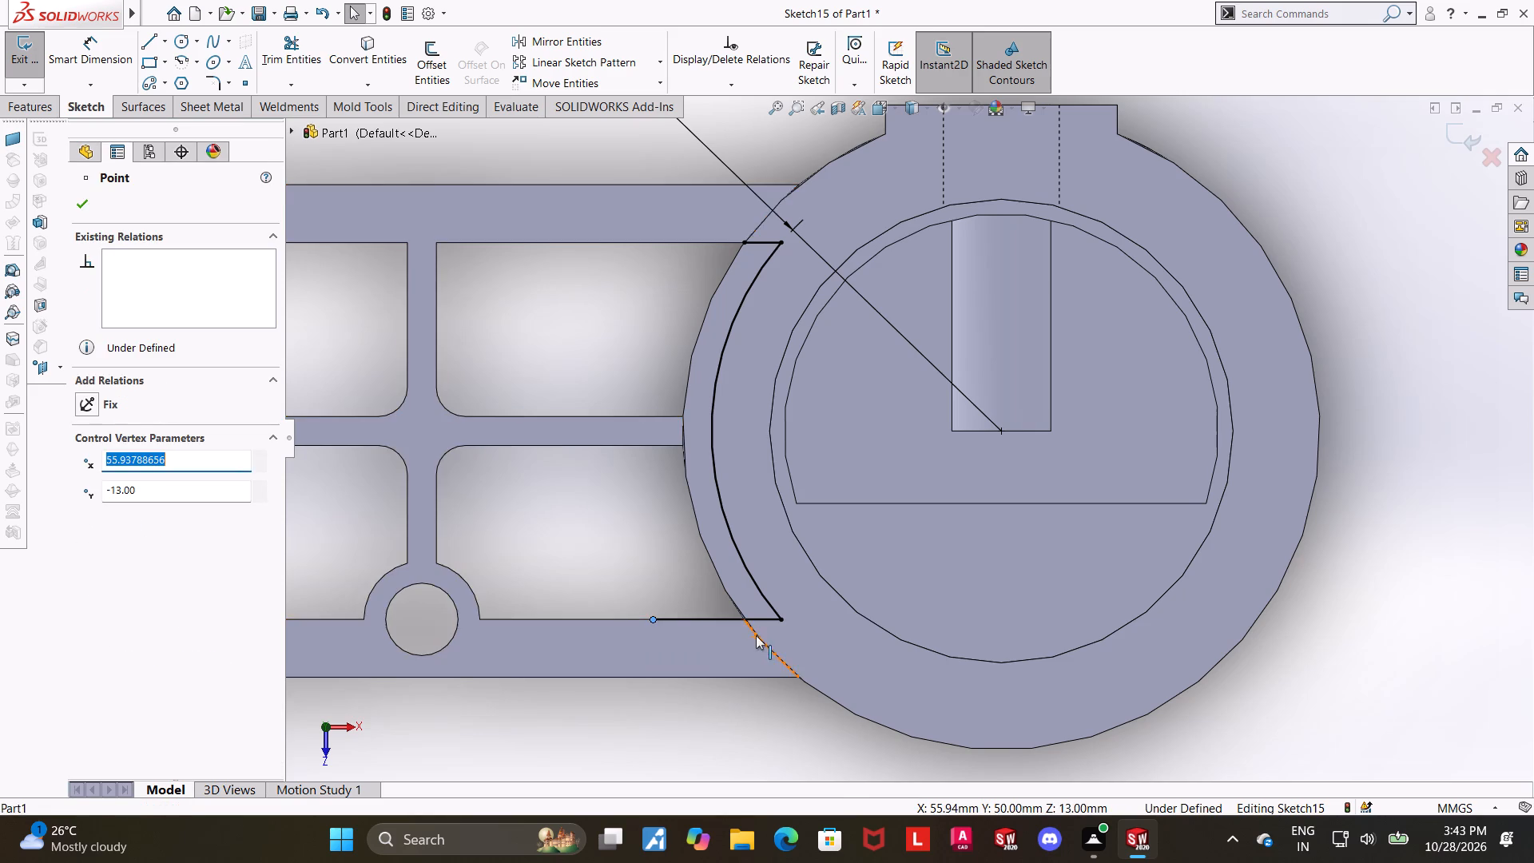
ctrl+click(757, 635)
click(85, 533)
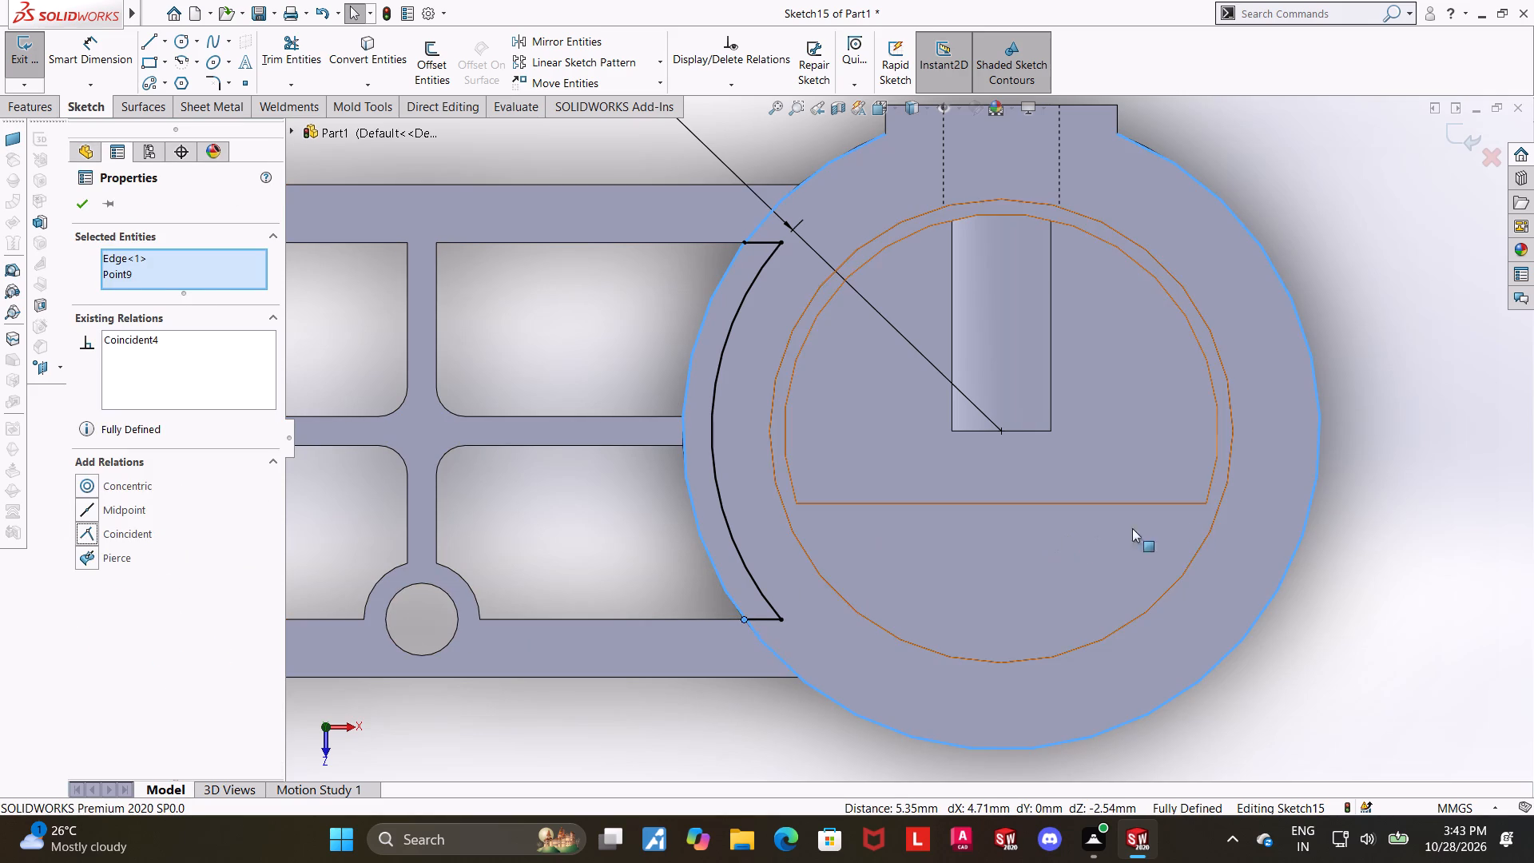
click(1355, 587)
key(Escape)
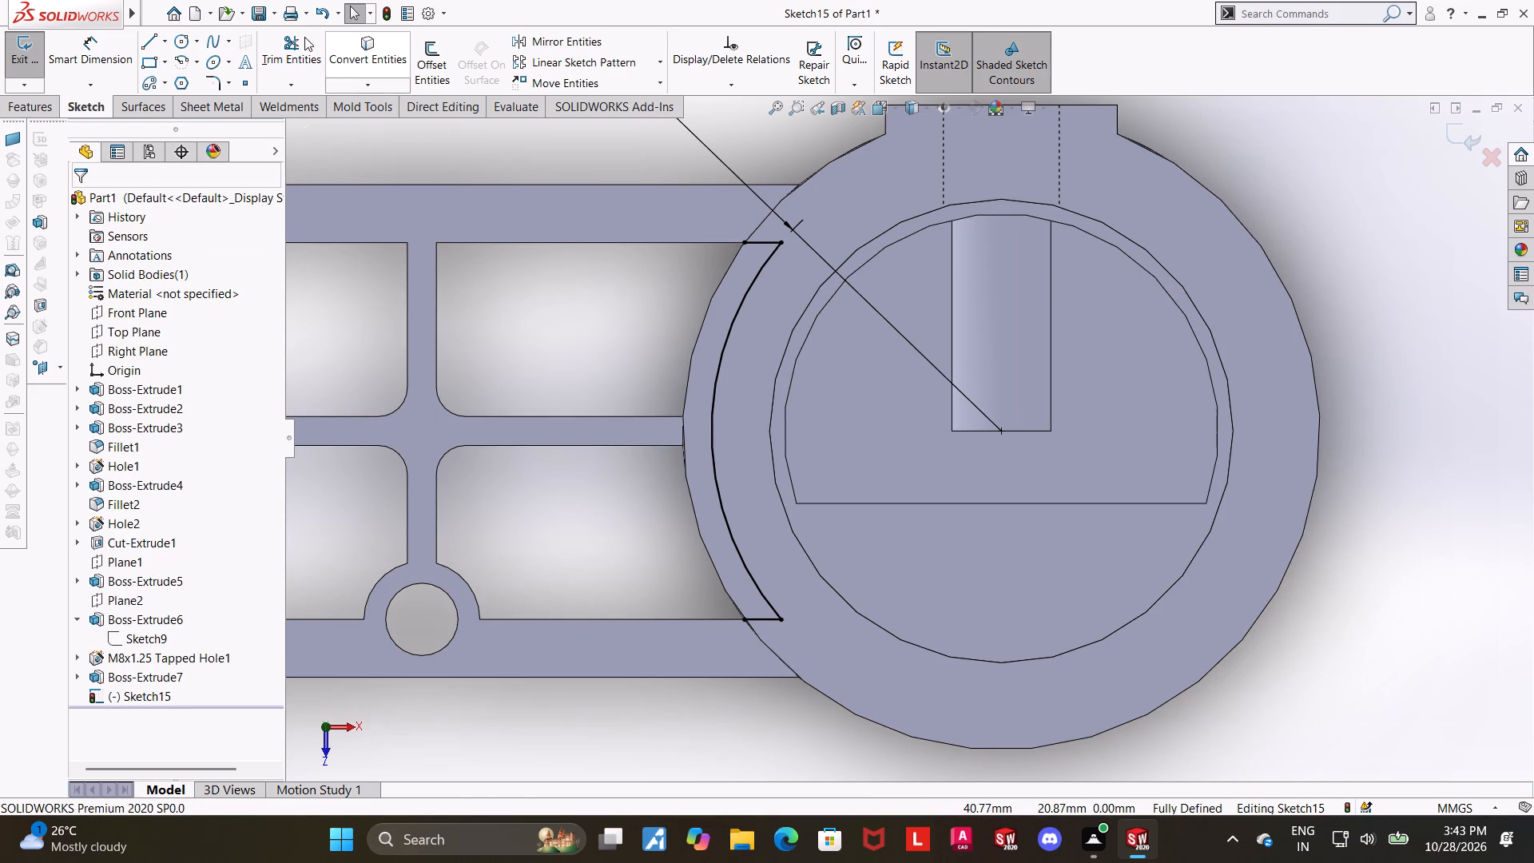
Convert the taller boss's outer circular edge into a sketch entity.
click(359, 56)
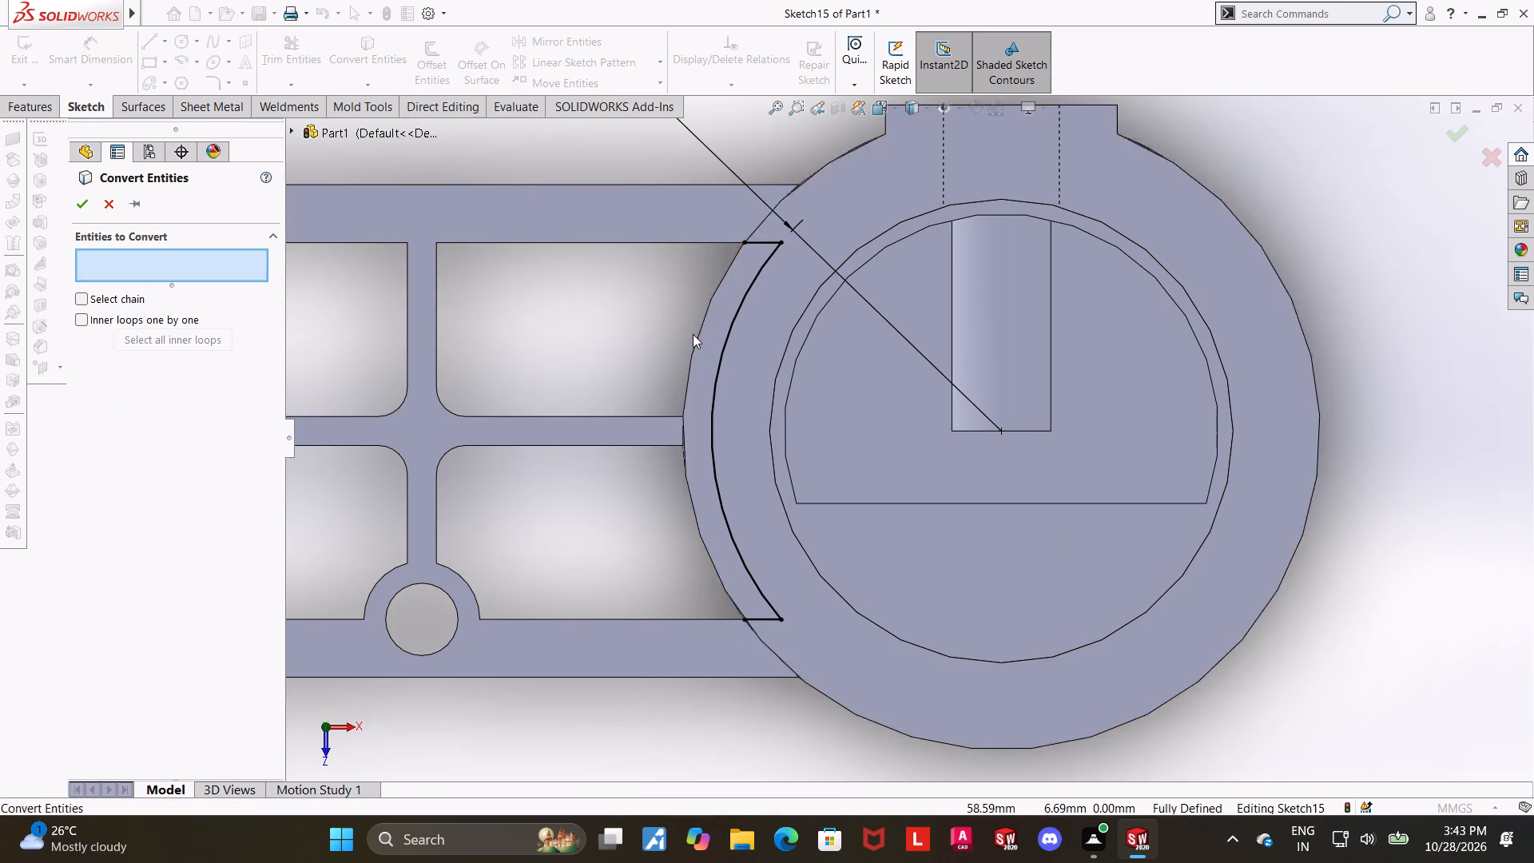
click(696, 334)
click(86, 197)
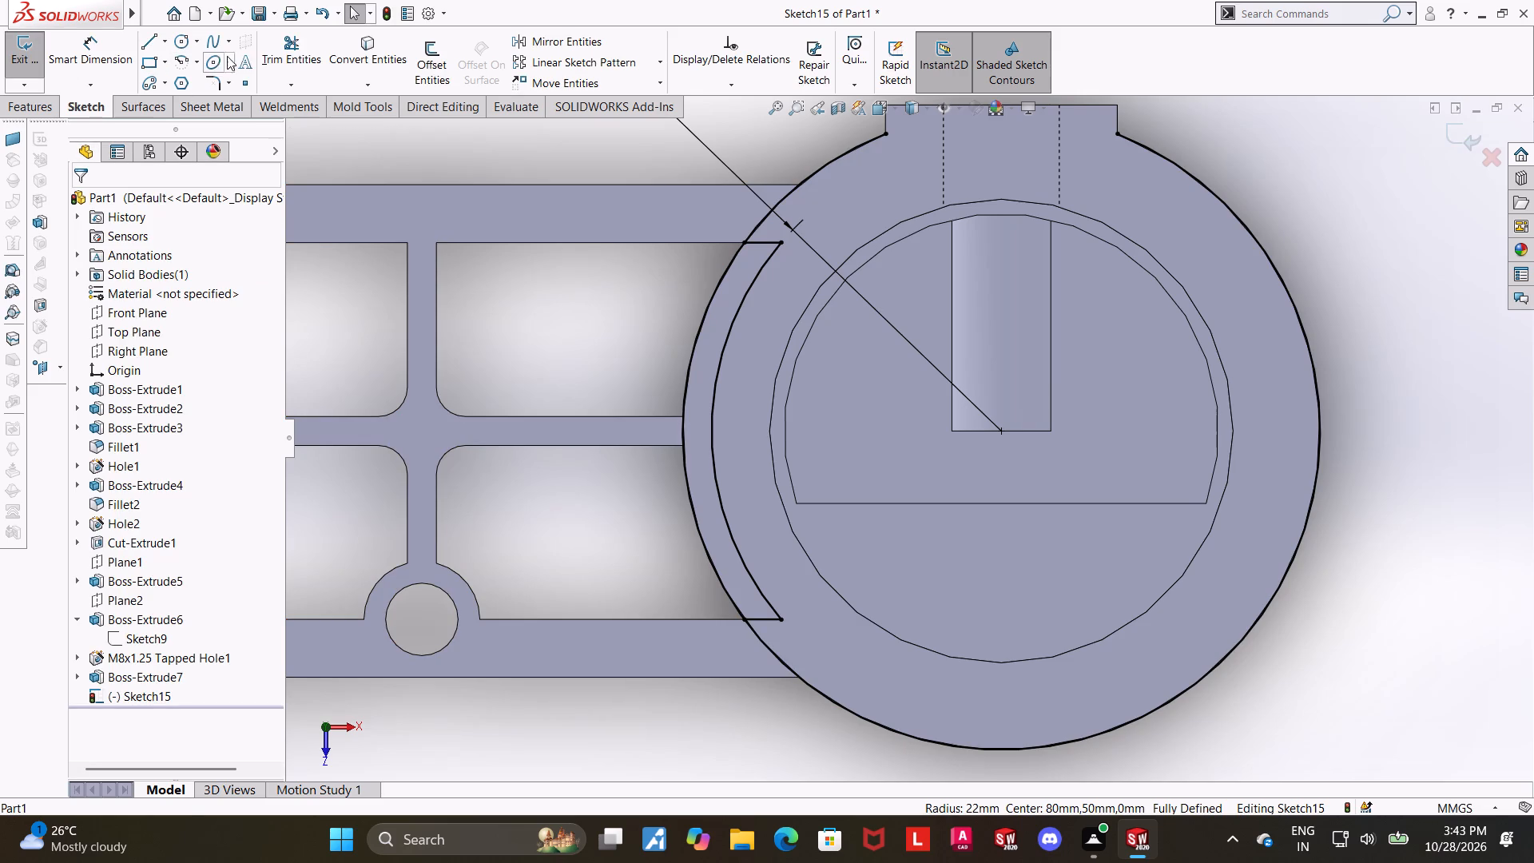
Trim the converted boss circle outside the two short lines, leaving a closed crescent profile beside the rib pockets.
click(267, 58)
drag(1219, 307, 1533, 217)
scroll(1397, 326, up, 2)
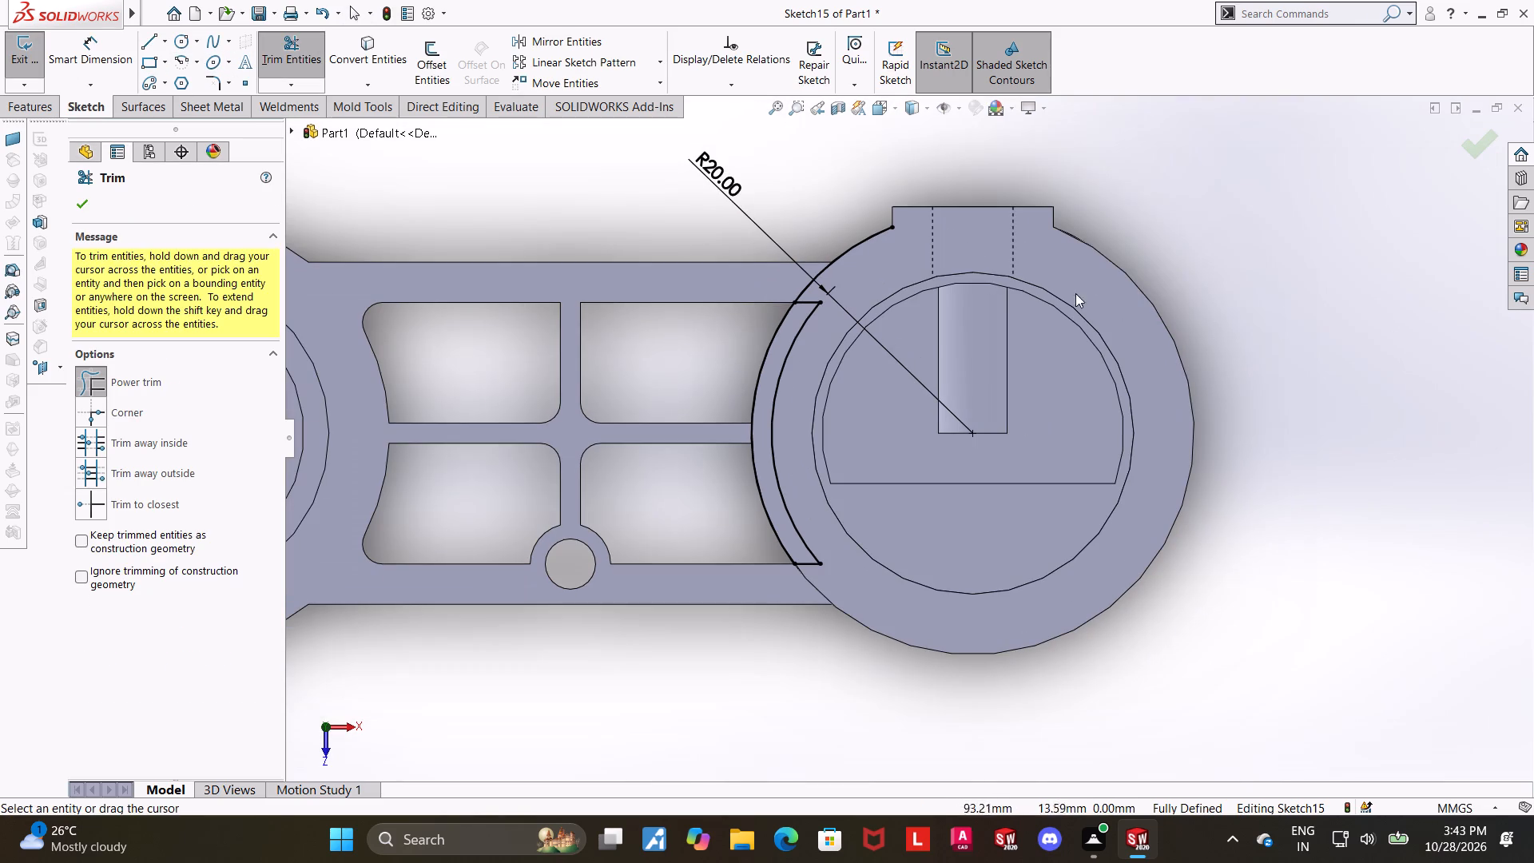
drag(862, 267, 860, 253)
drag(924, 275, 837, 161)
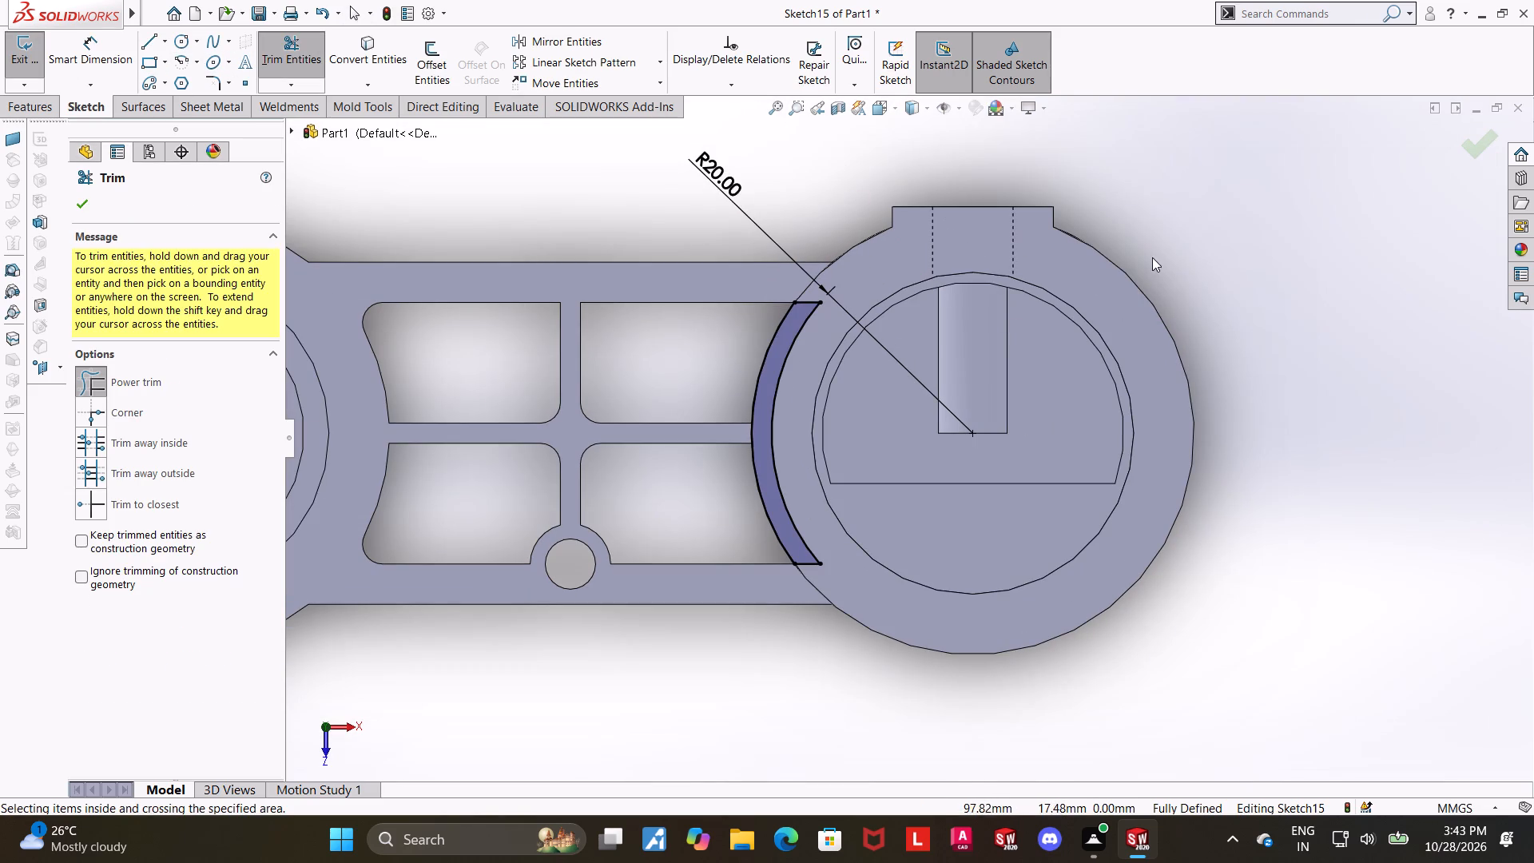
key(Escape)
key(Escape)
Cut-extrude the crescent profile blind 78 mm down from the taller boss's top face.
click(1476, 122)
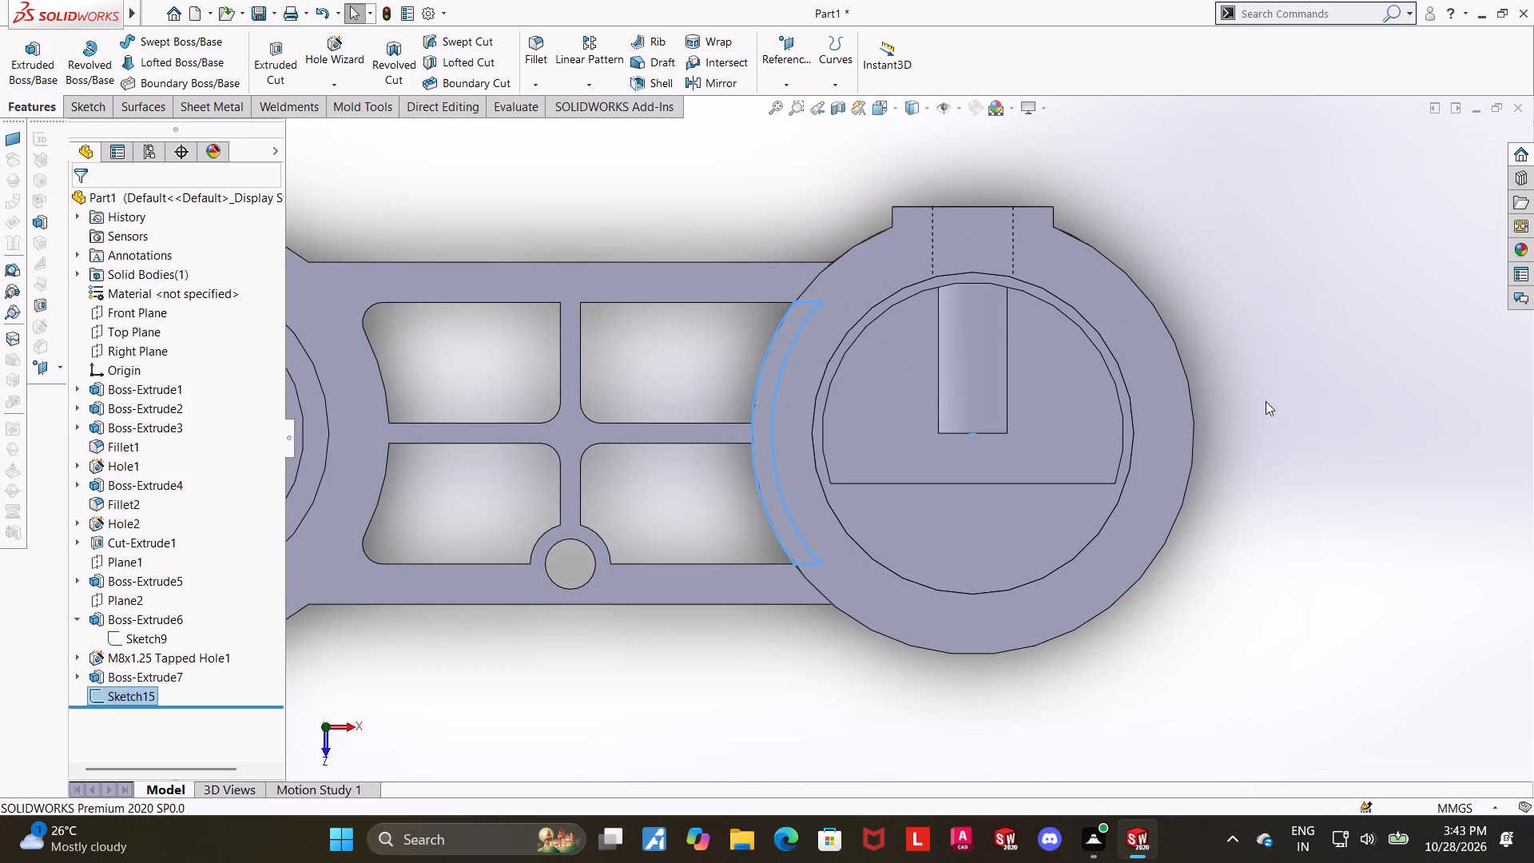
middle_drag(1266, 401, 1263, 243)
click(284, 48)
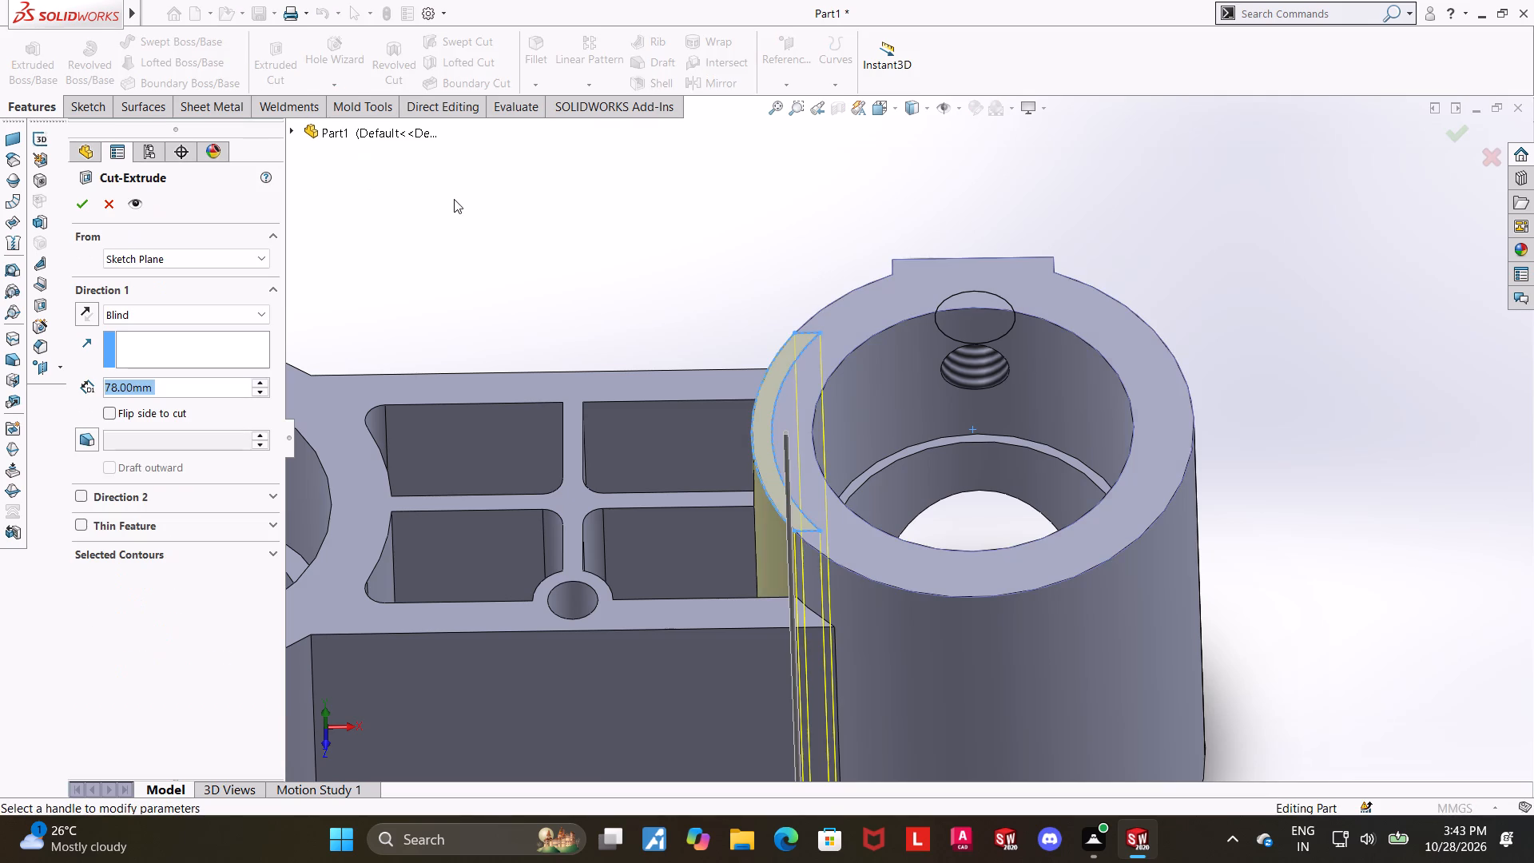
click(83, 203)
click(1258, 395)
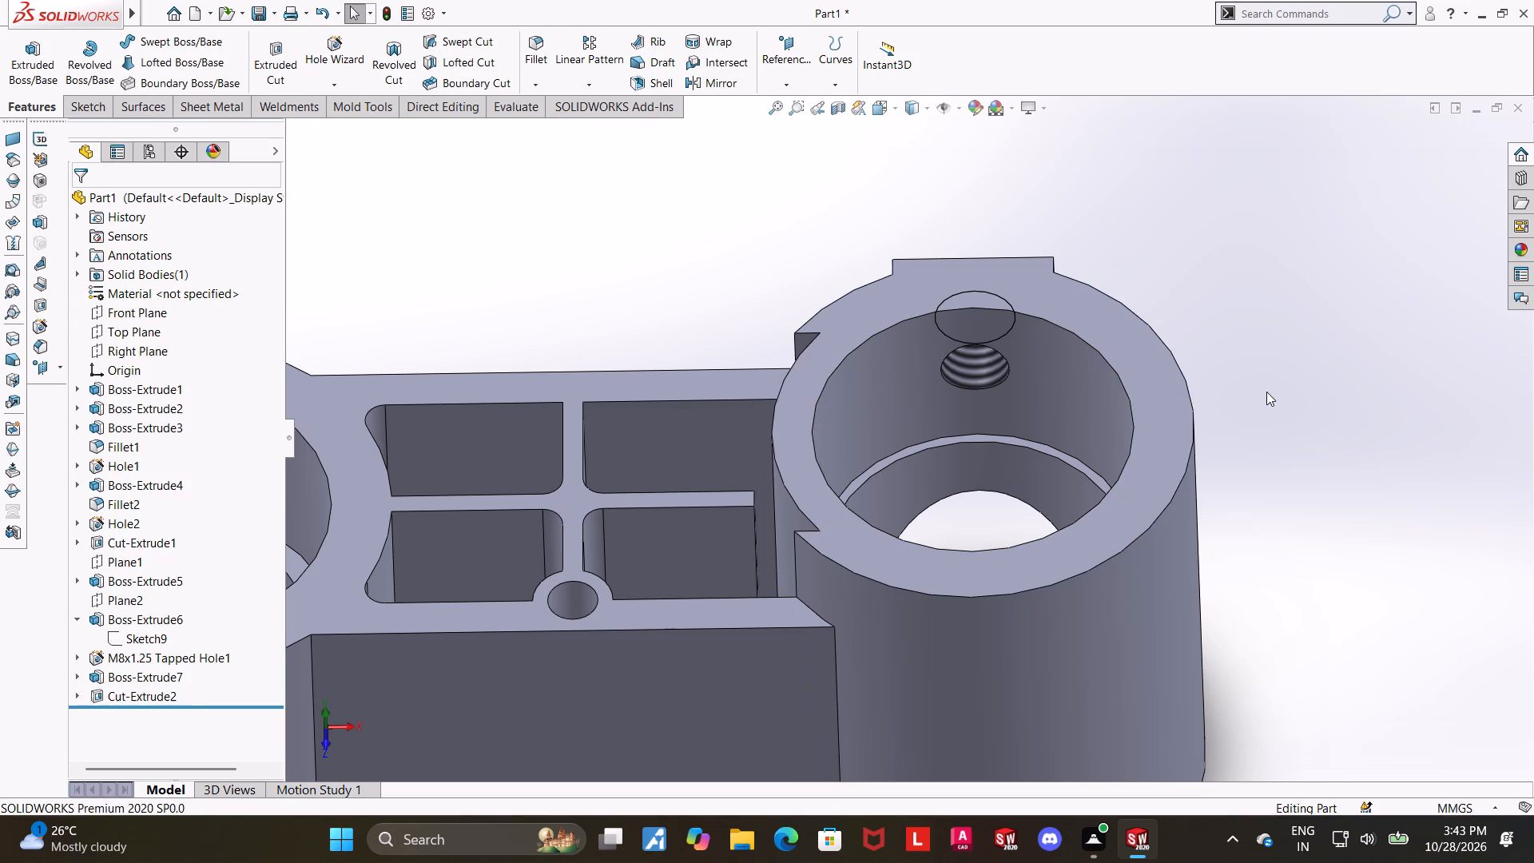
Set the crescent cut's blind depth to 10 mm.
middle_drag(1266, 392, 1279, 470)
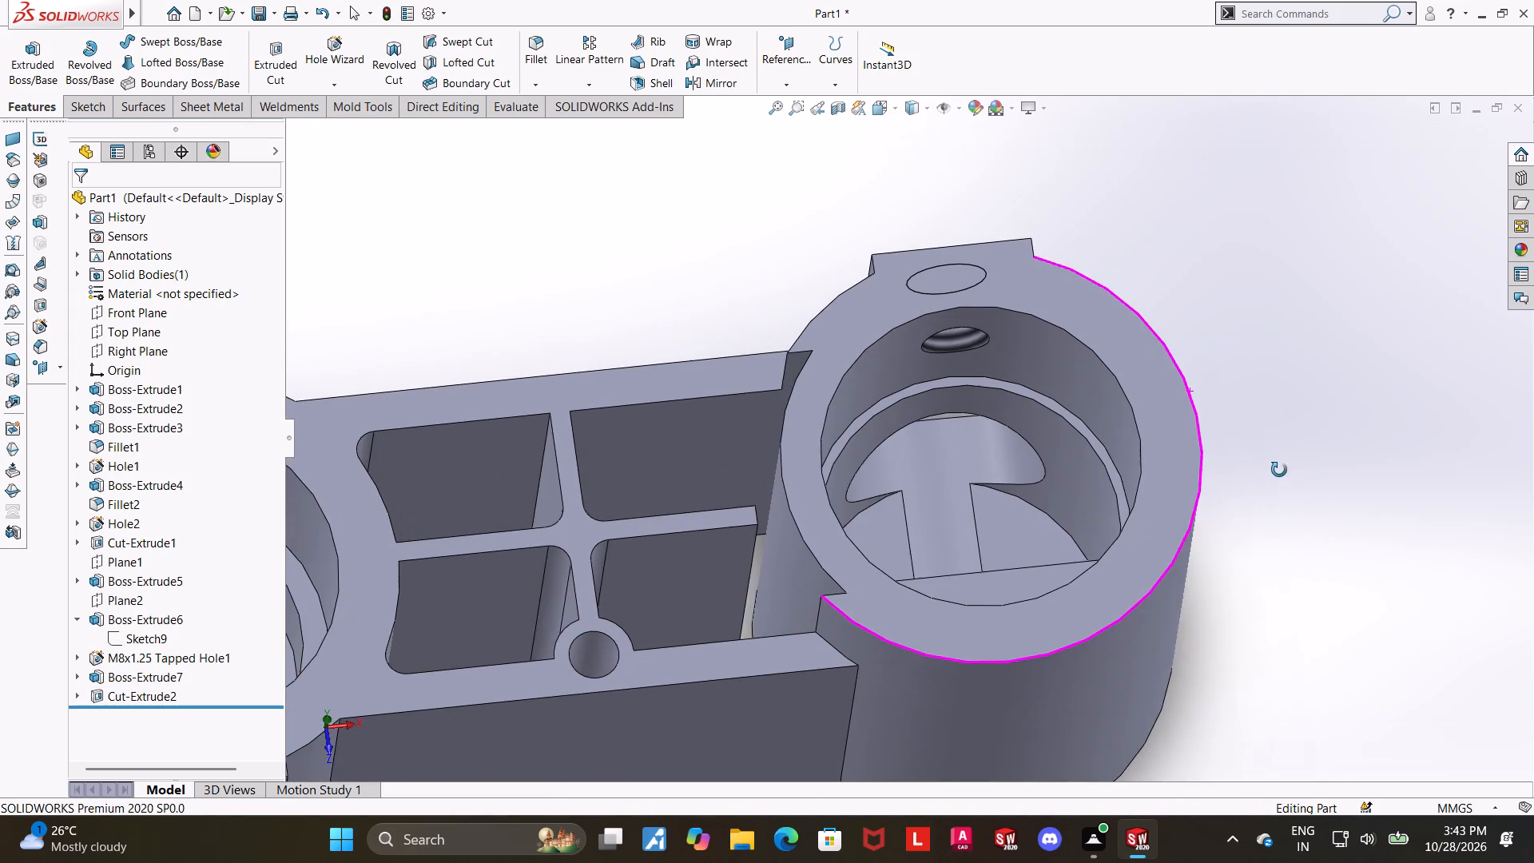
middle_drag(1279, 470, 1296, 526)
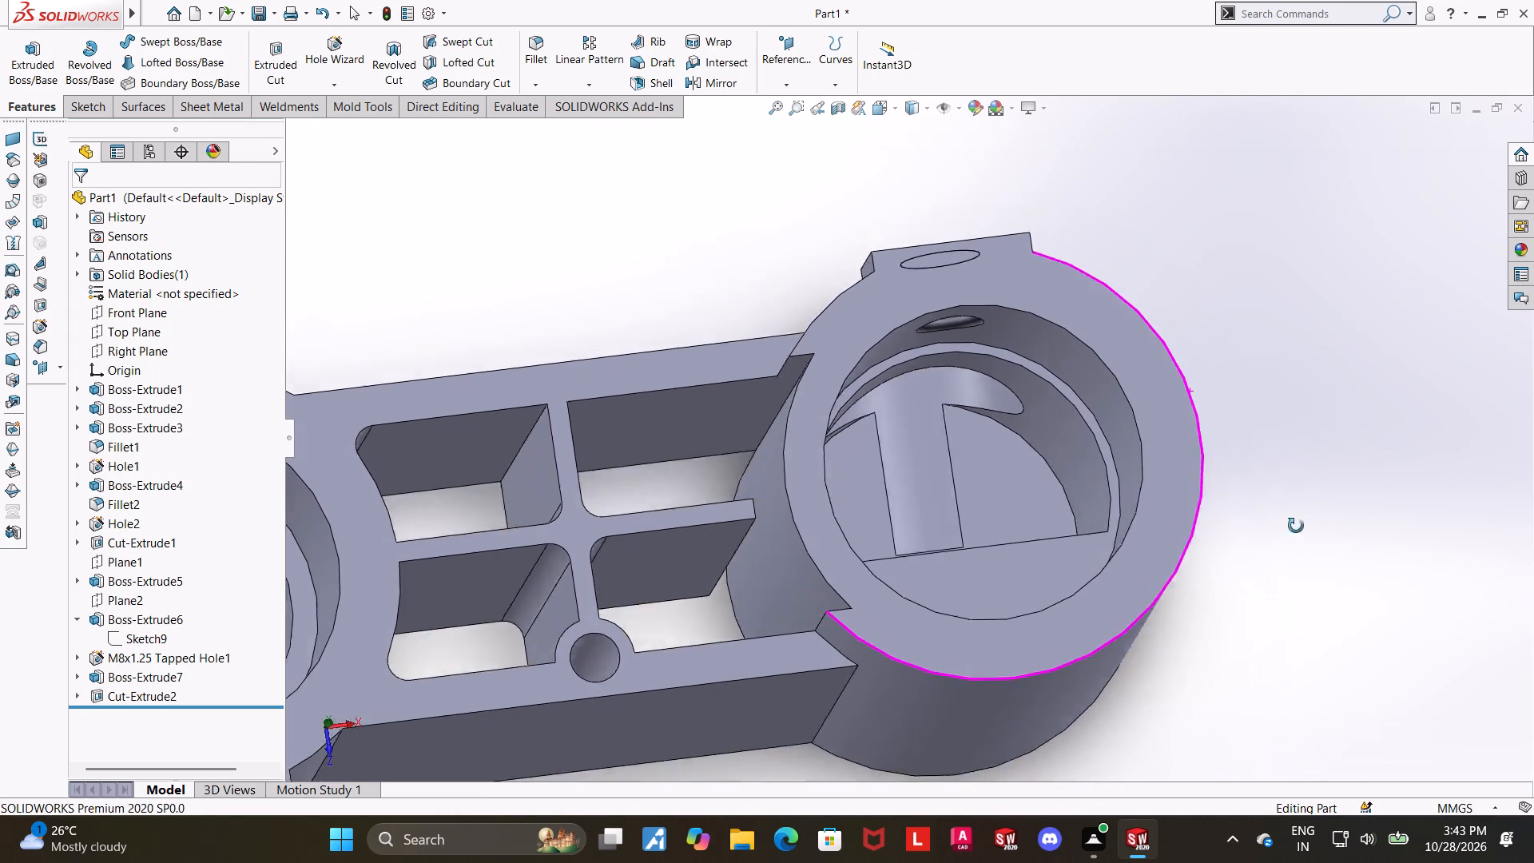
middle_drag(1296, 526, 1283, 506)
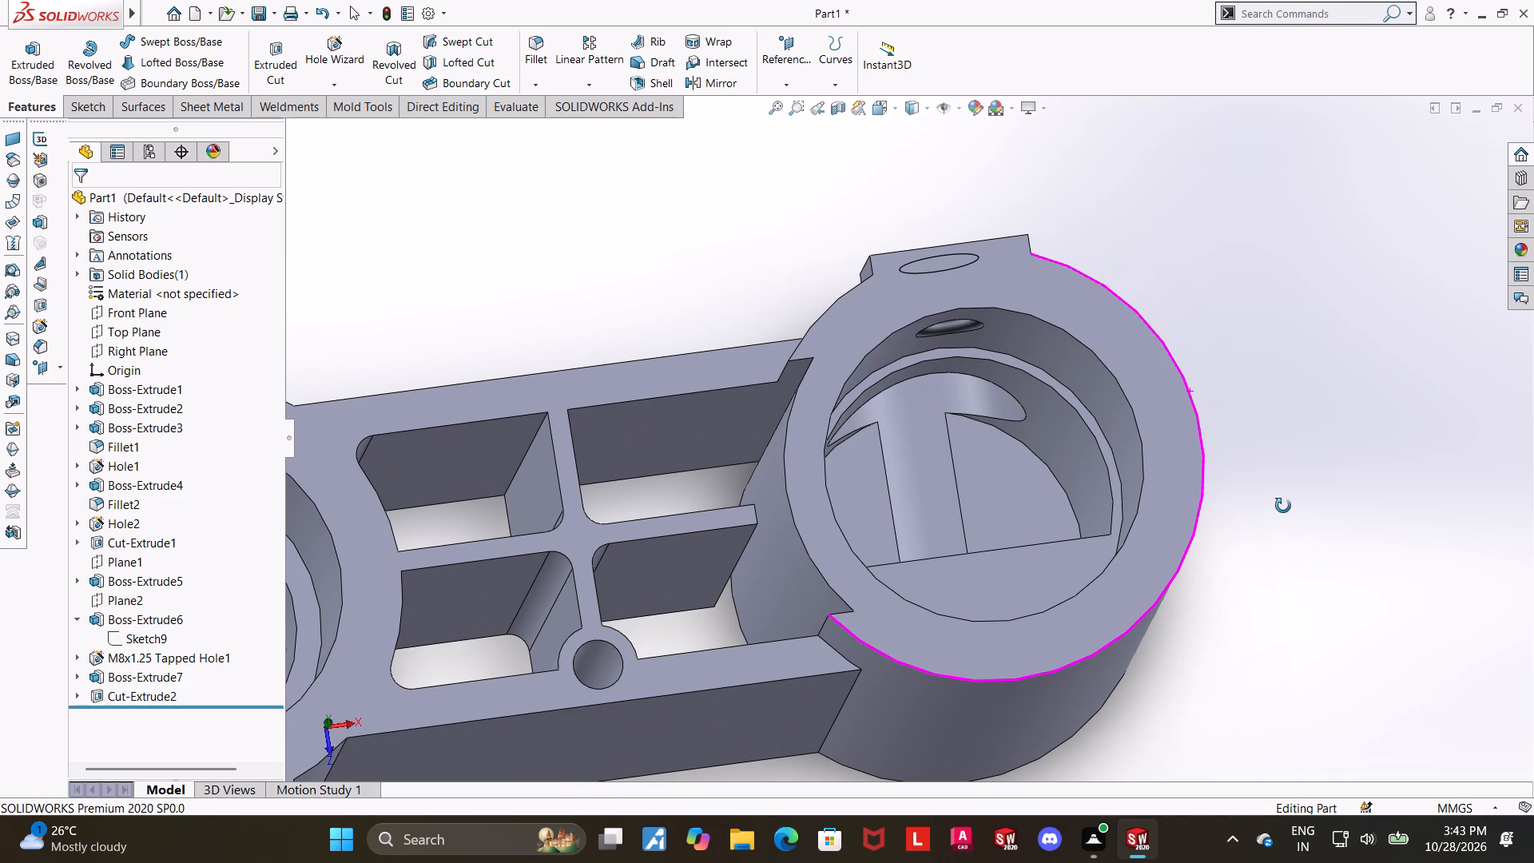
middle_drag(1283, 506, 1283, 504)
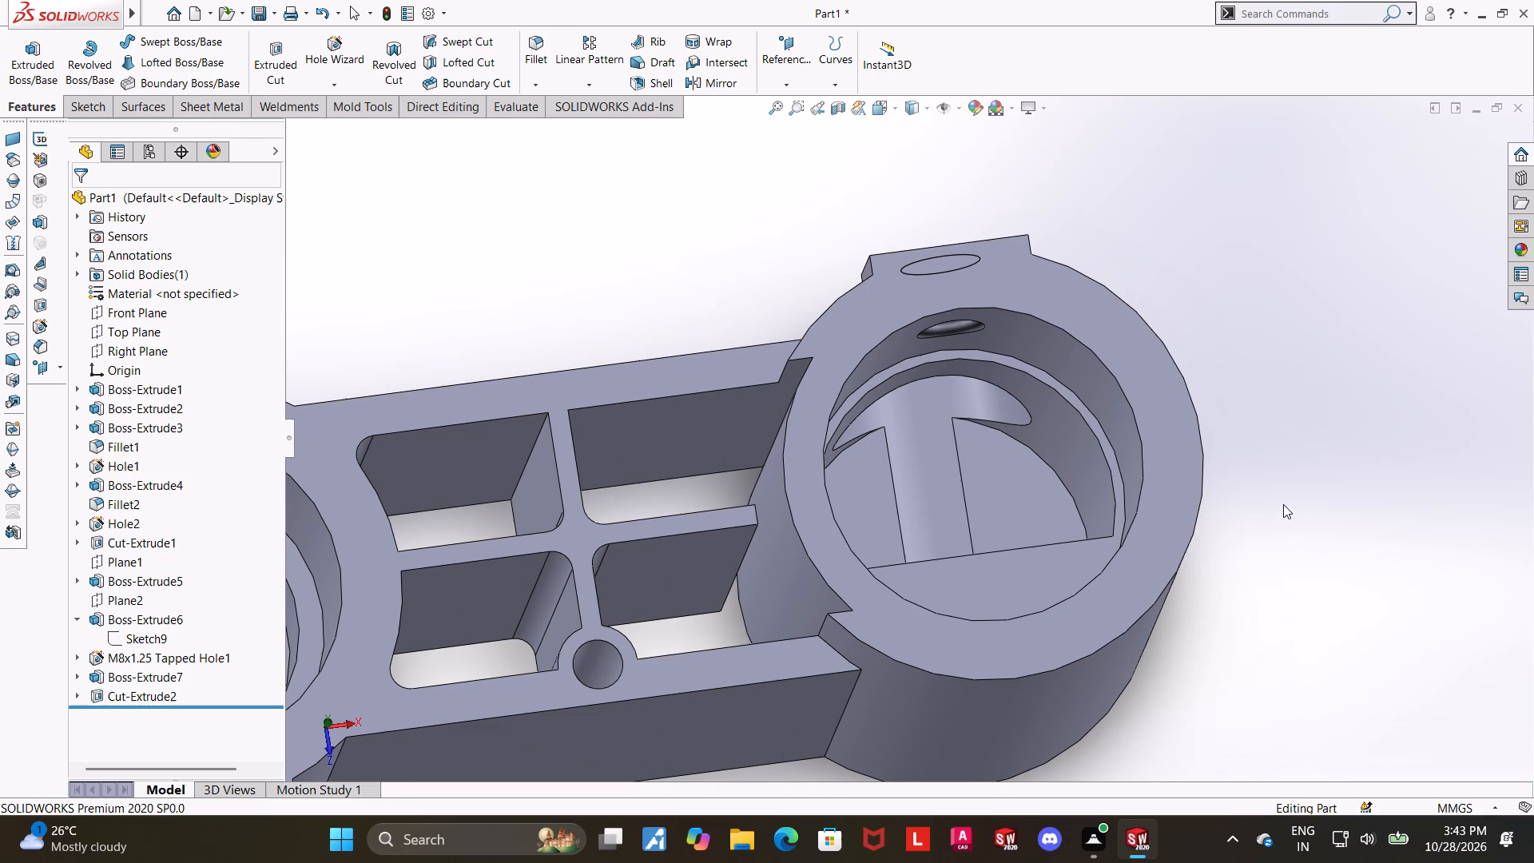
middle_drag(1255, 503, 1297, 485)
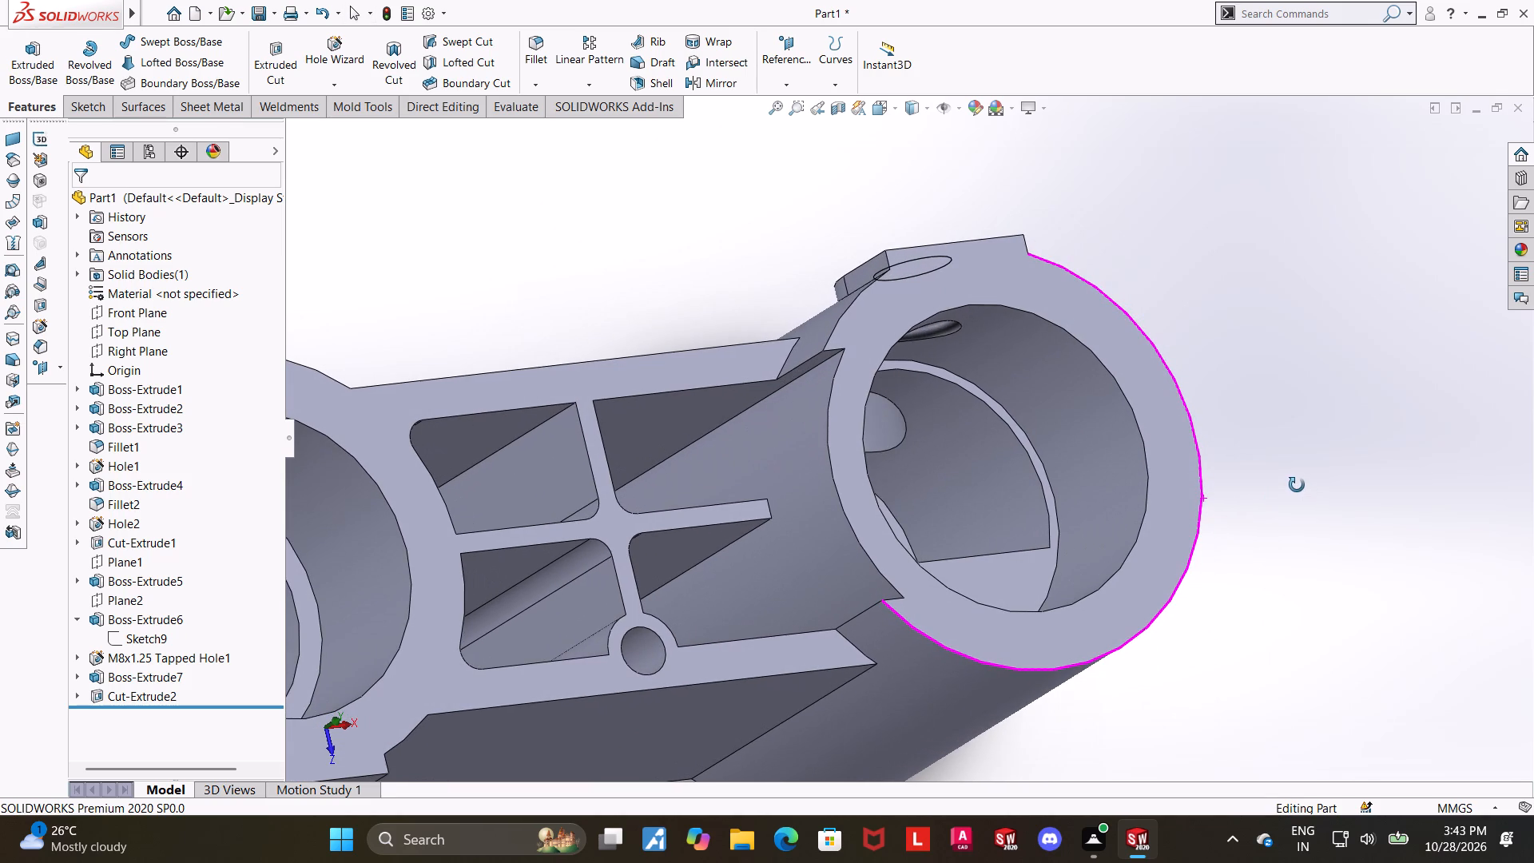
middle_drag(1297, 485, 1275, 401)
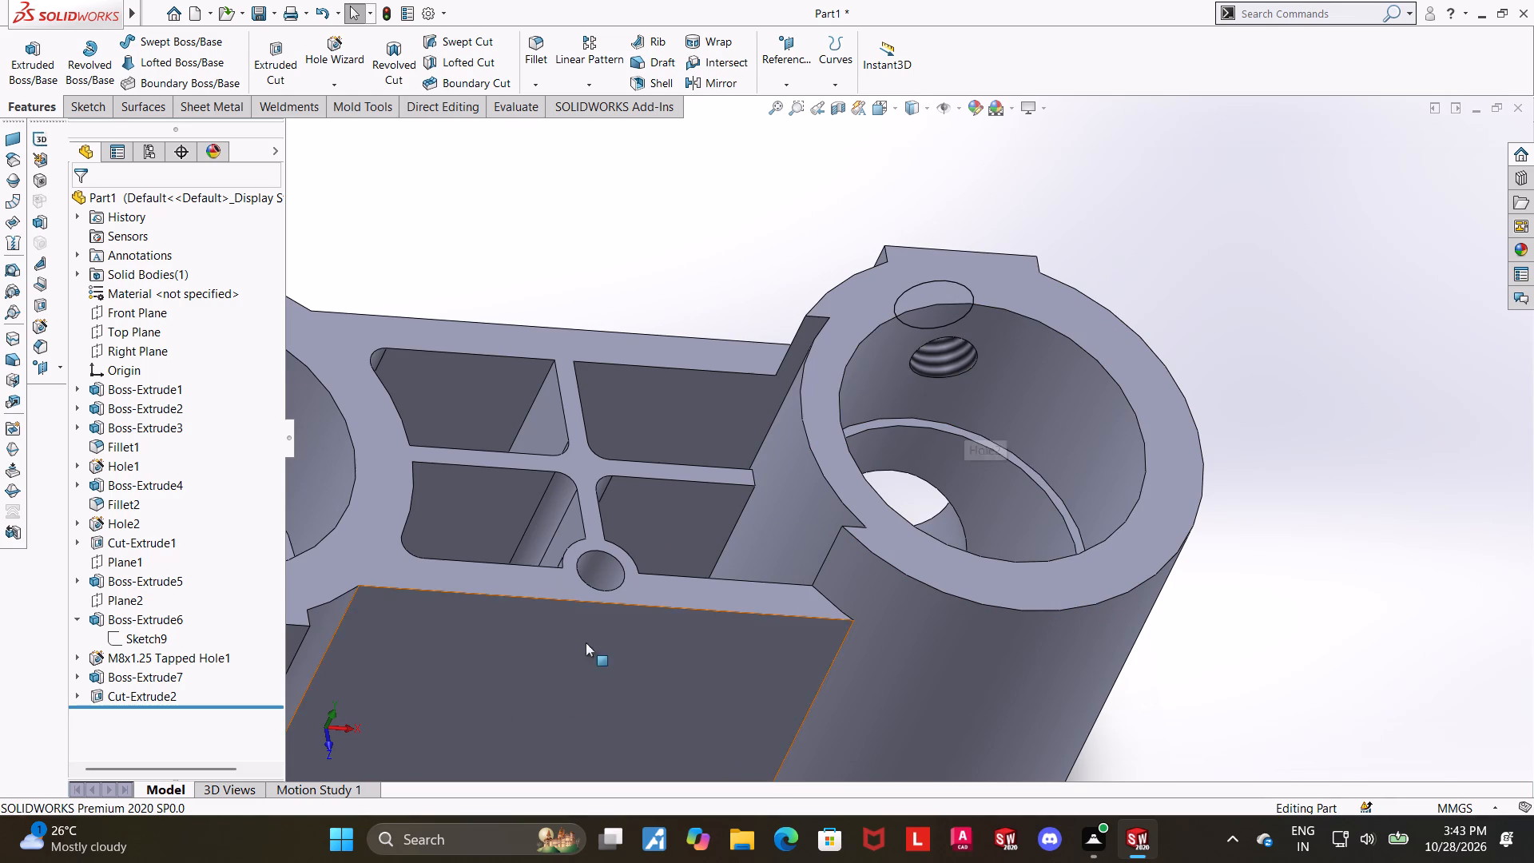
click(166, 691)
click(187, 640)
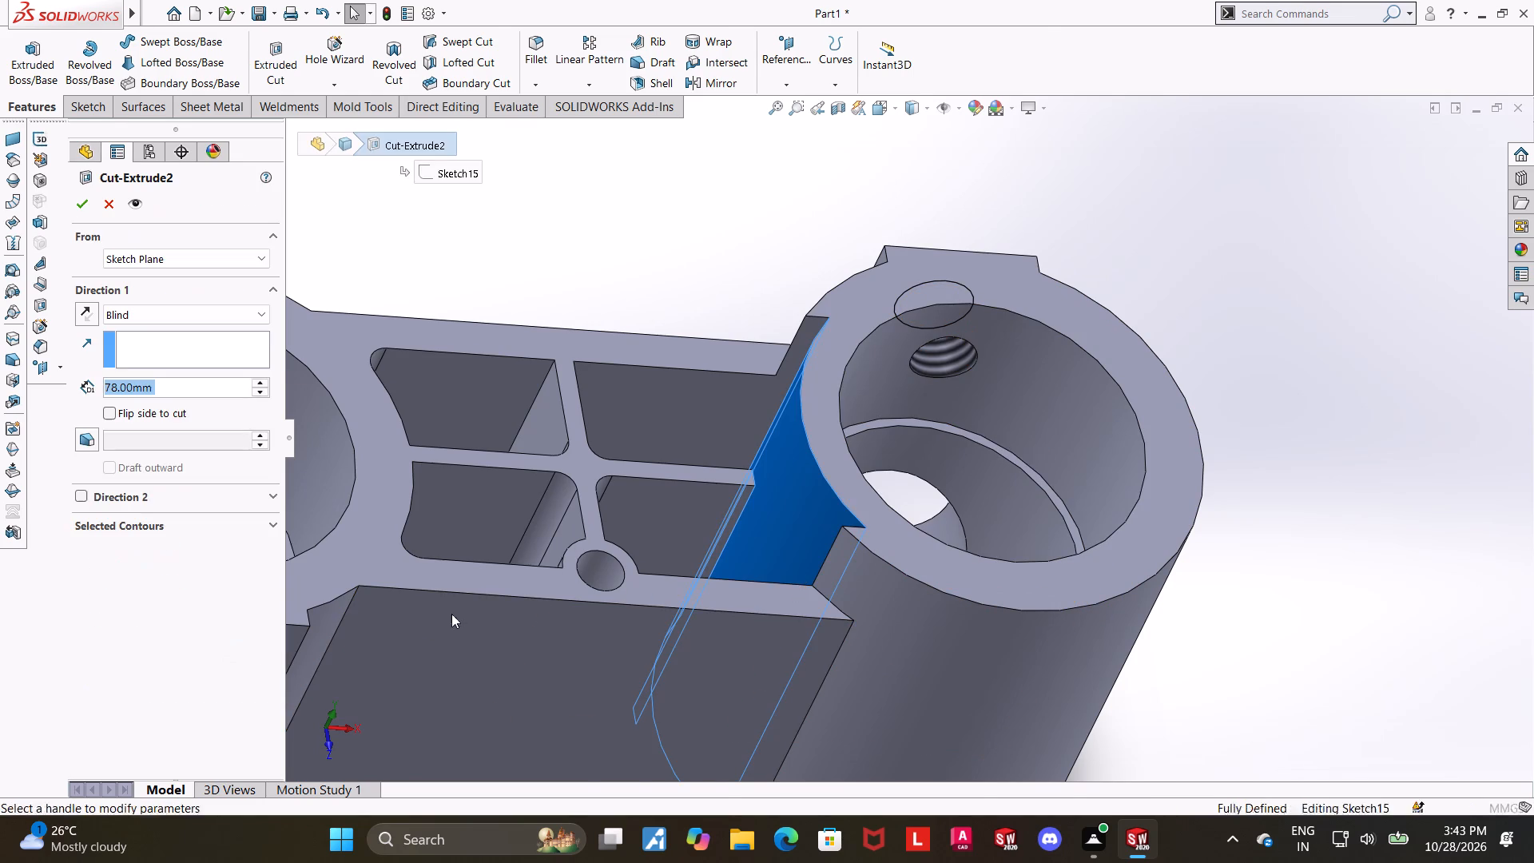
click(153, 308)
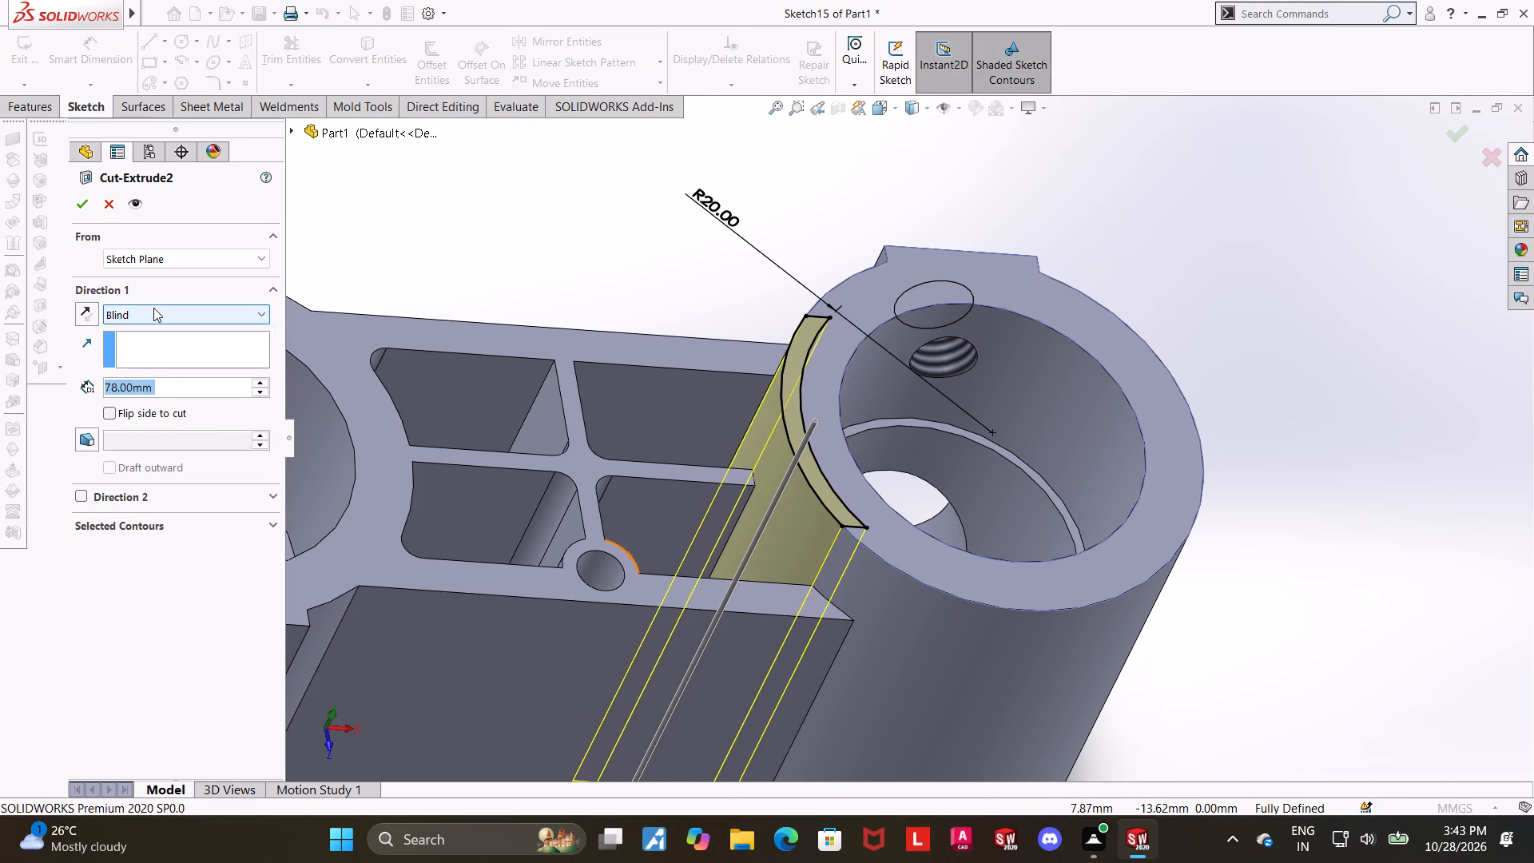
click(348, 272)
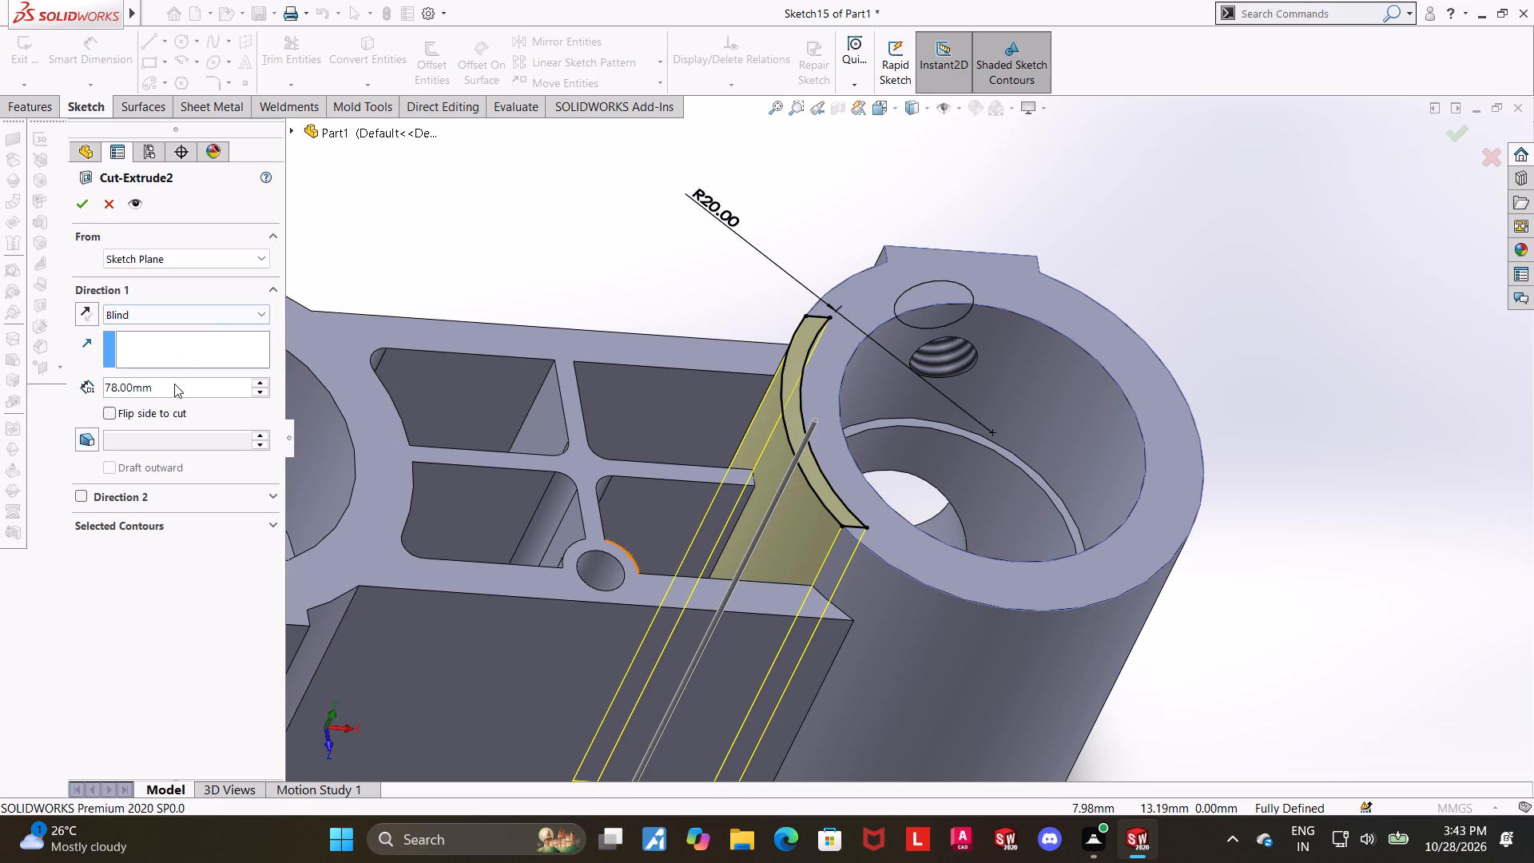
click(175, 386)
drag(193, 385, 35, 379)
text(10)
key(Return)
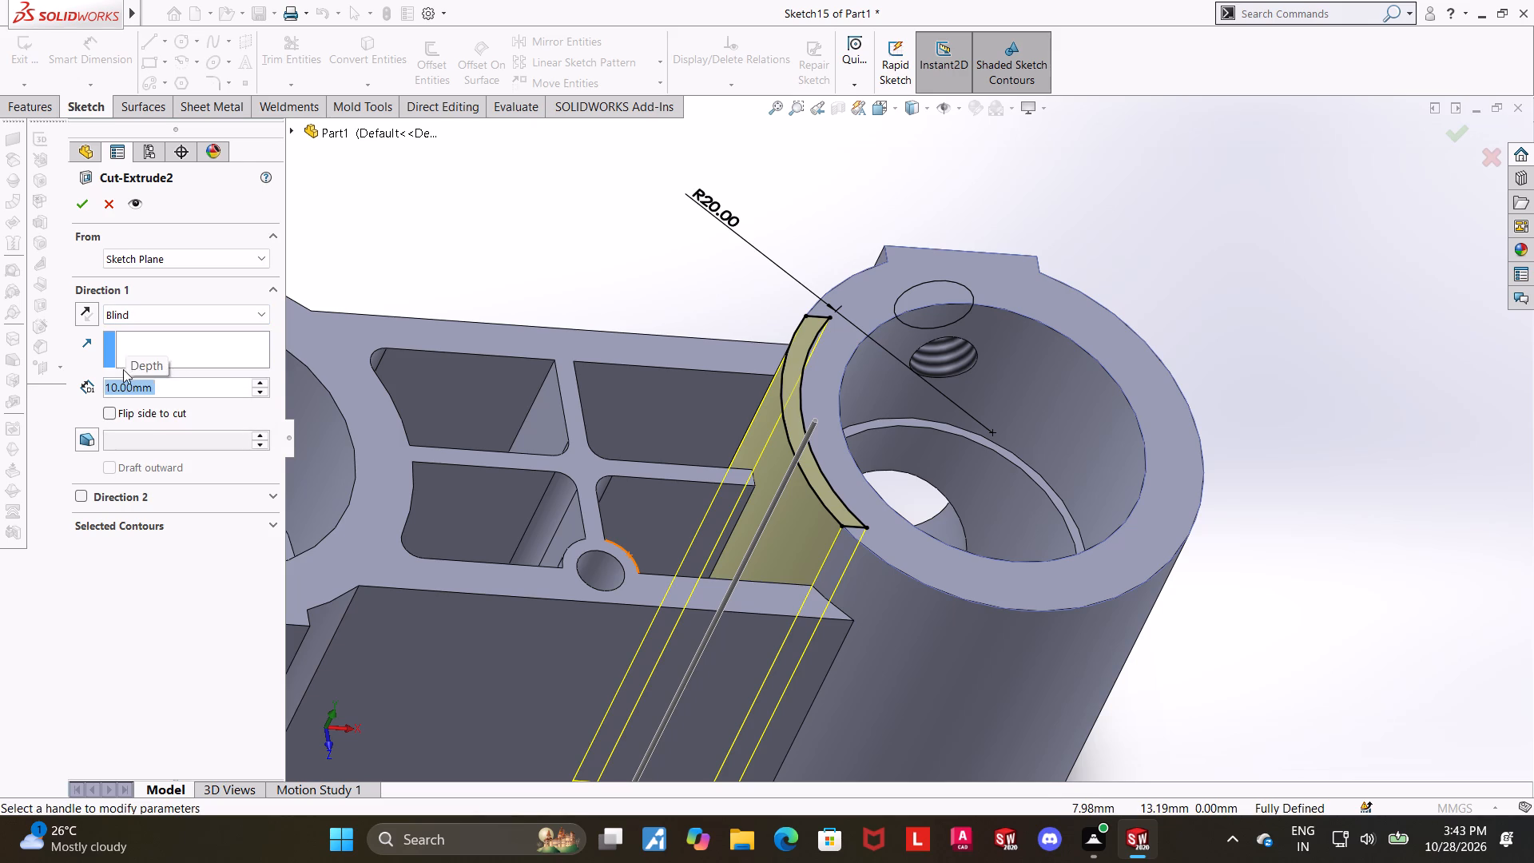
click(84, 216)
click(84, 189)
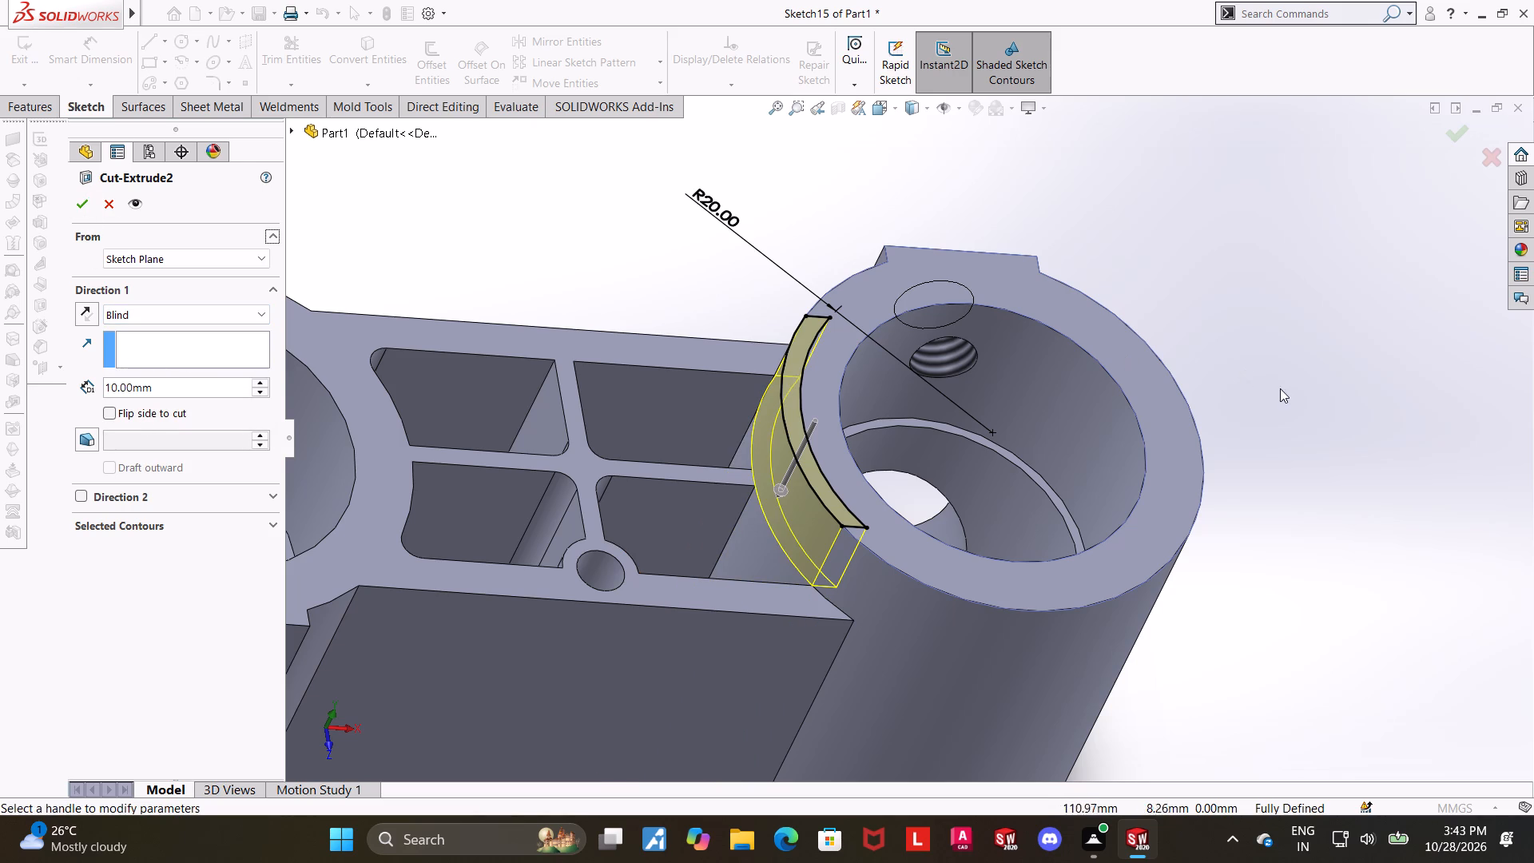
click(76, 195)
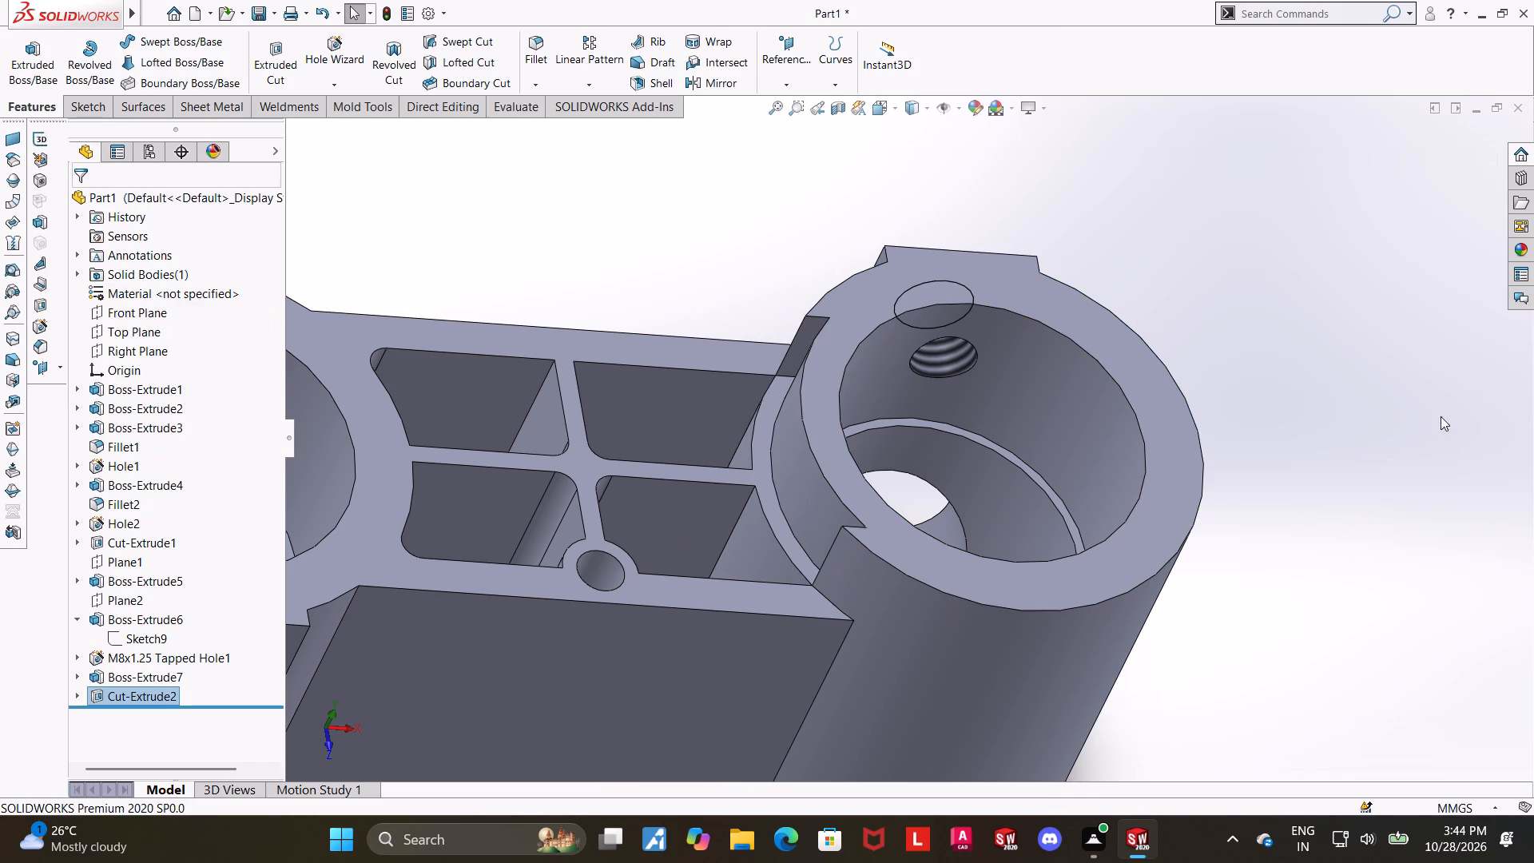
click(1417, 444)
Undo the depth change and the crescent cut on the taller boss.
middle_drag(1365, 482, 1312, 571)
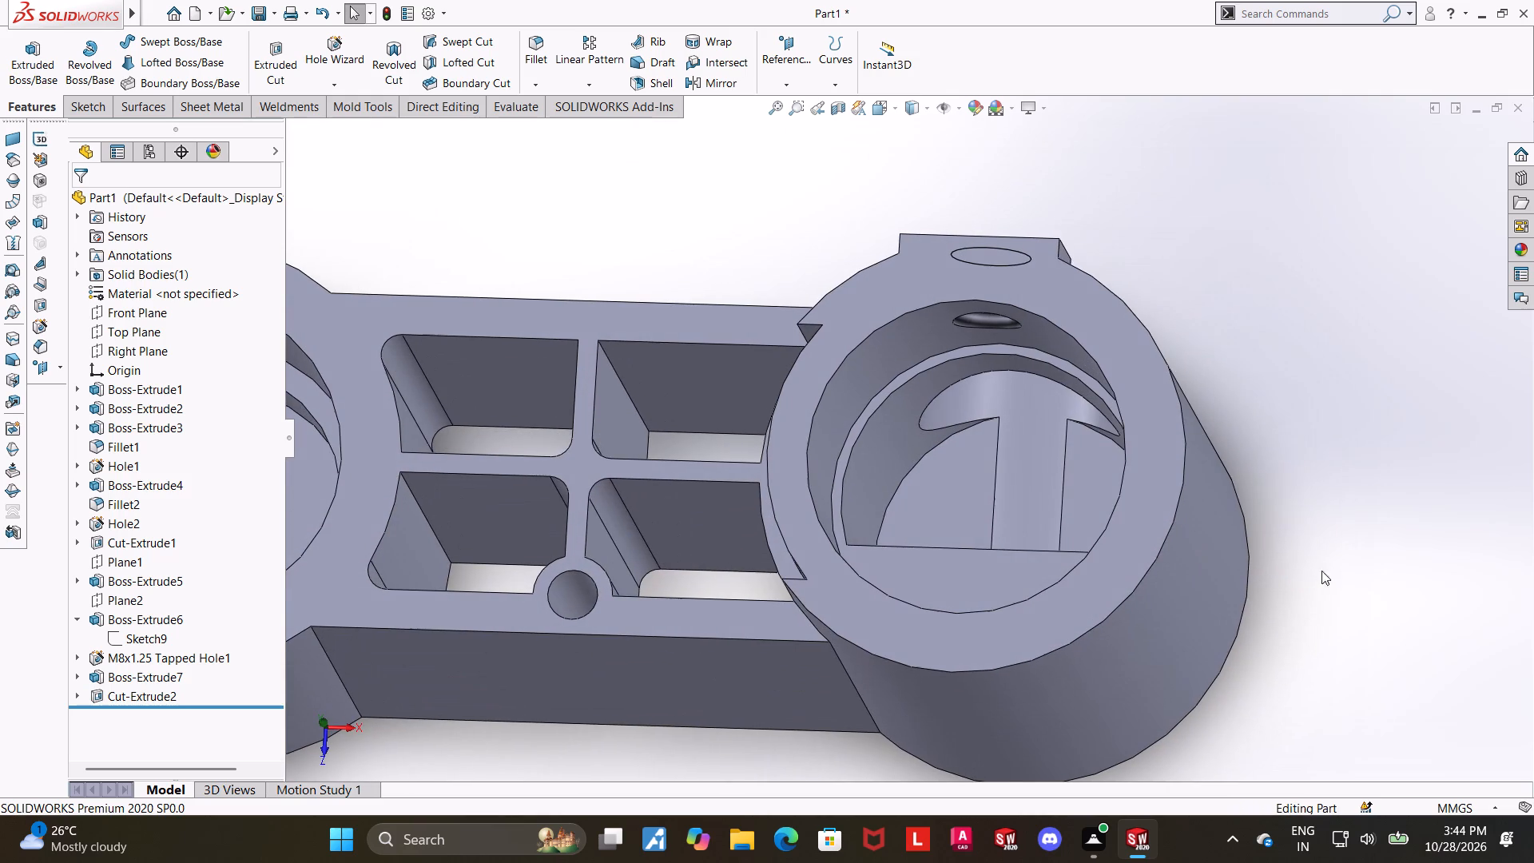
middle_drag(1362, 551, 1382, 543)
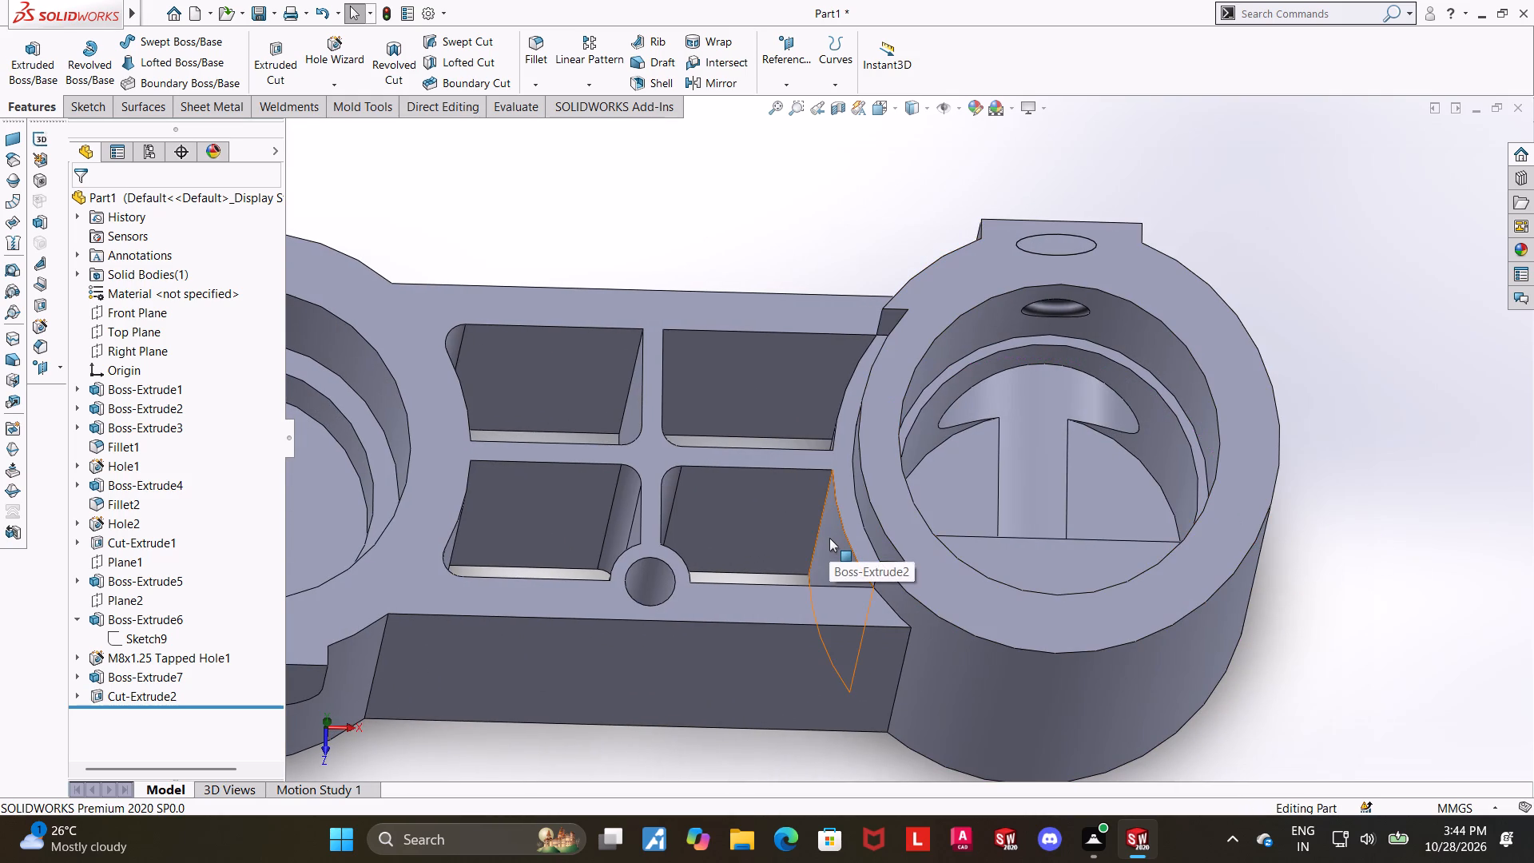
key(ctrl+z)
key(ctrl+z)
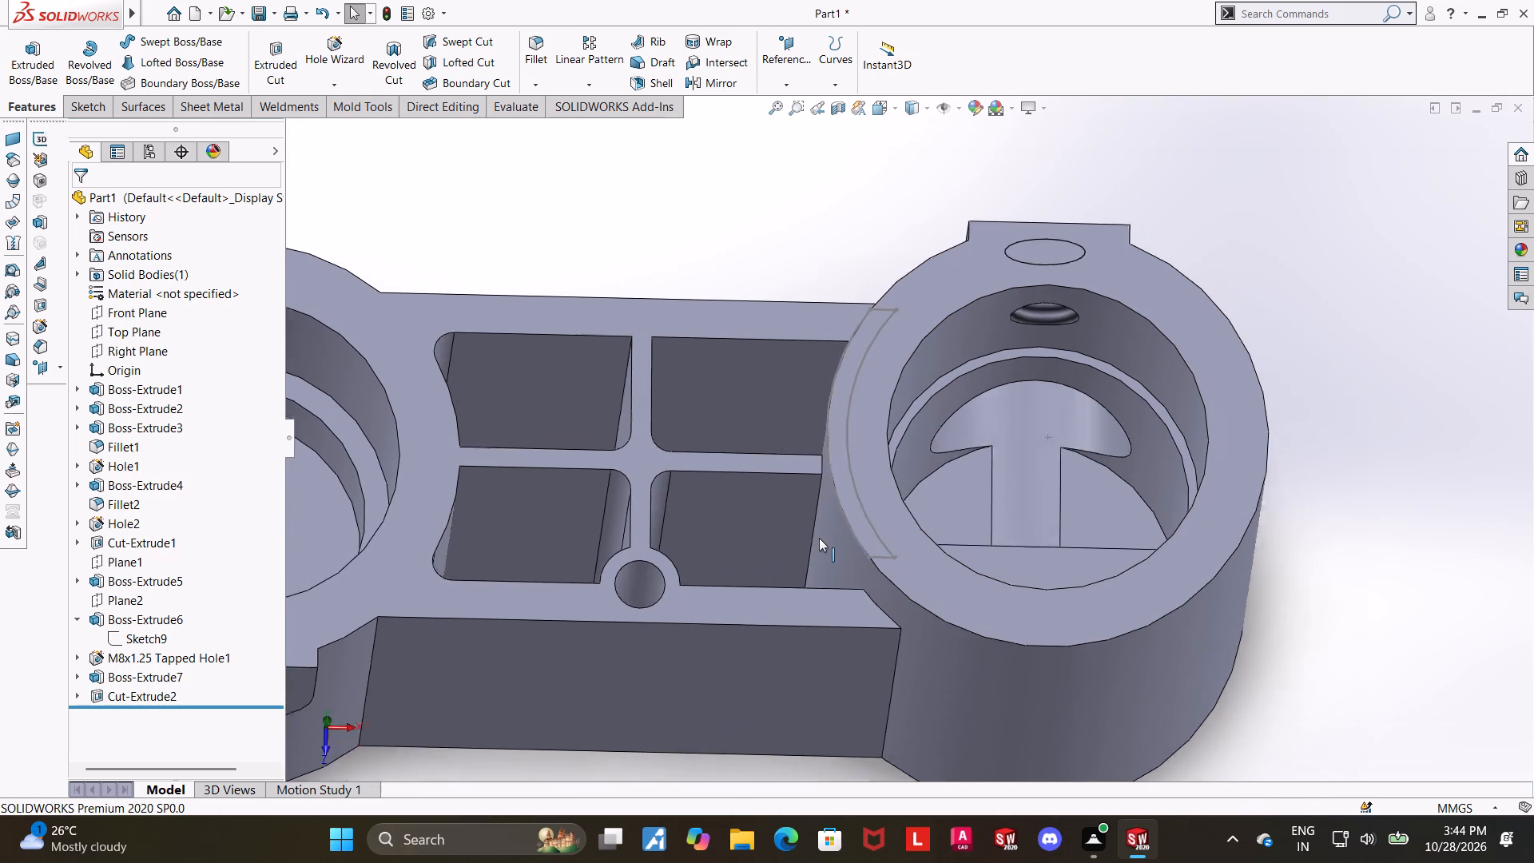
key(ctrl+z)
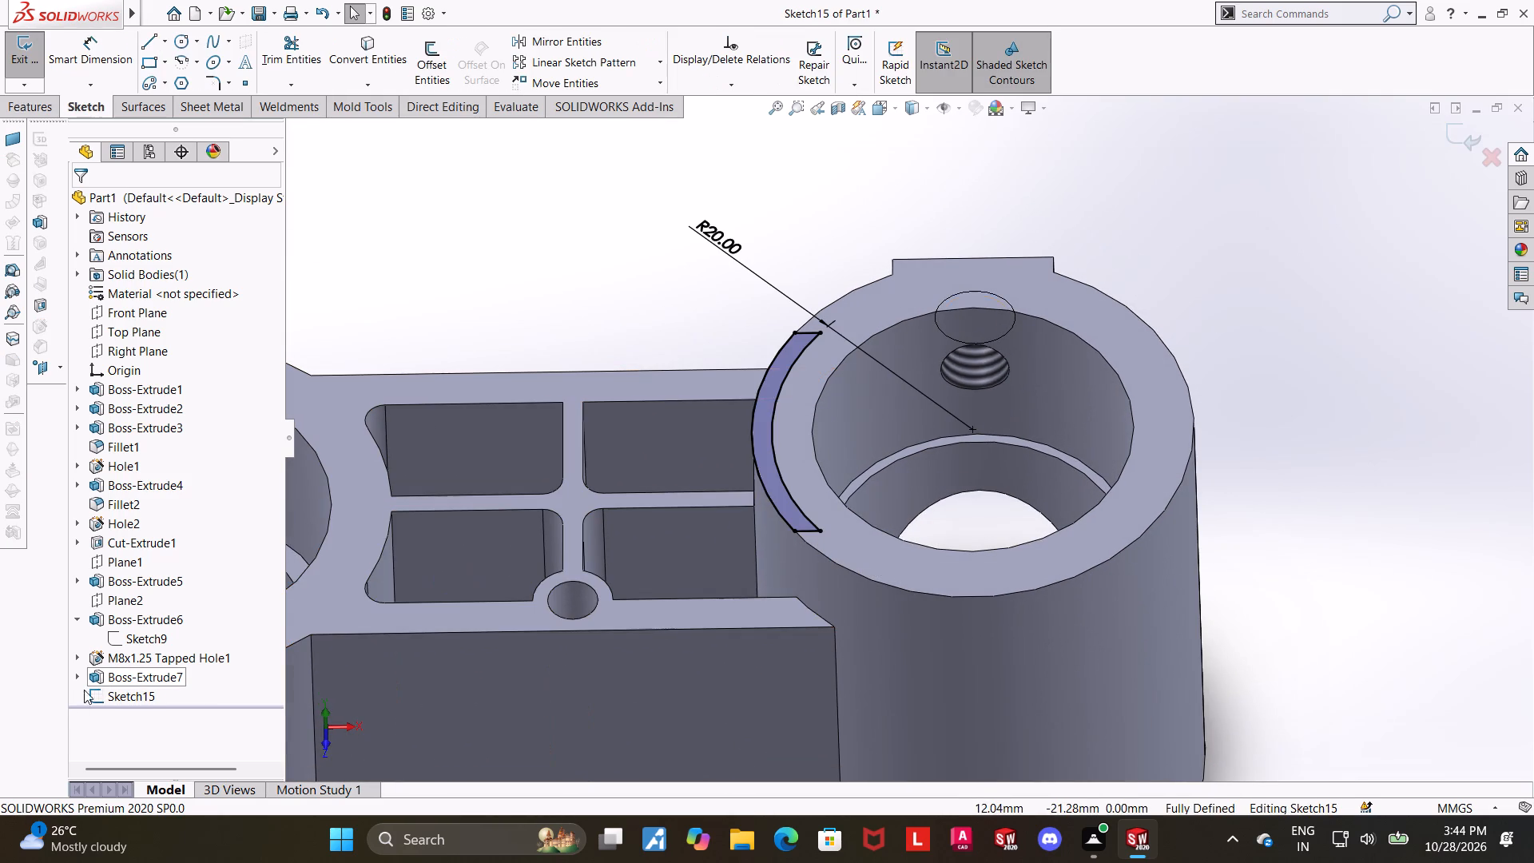
Exit the crescent profile sketch and delete it from the part.
right_click(111, 702)
key(Escape)
key(Escape)
key(Escape)
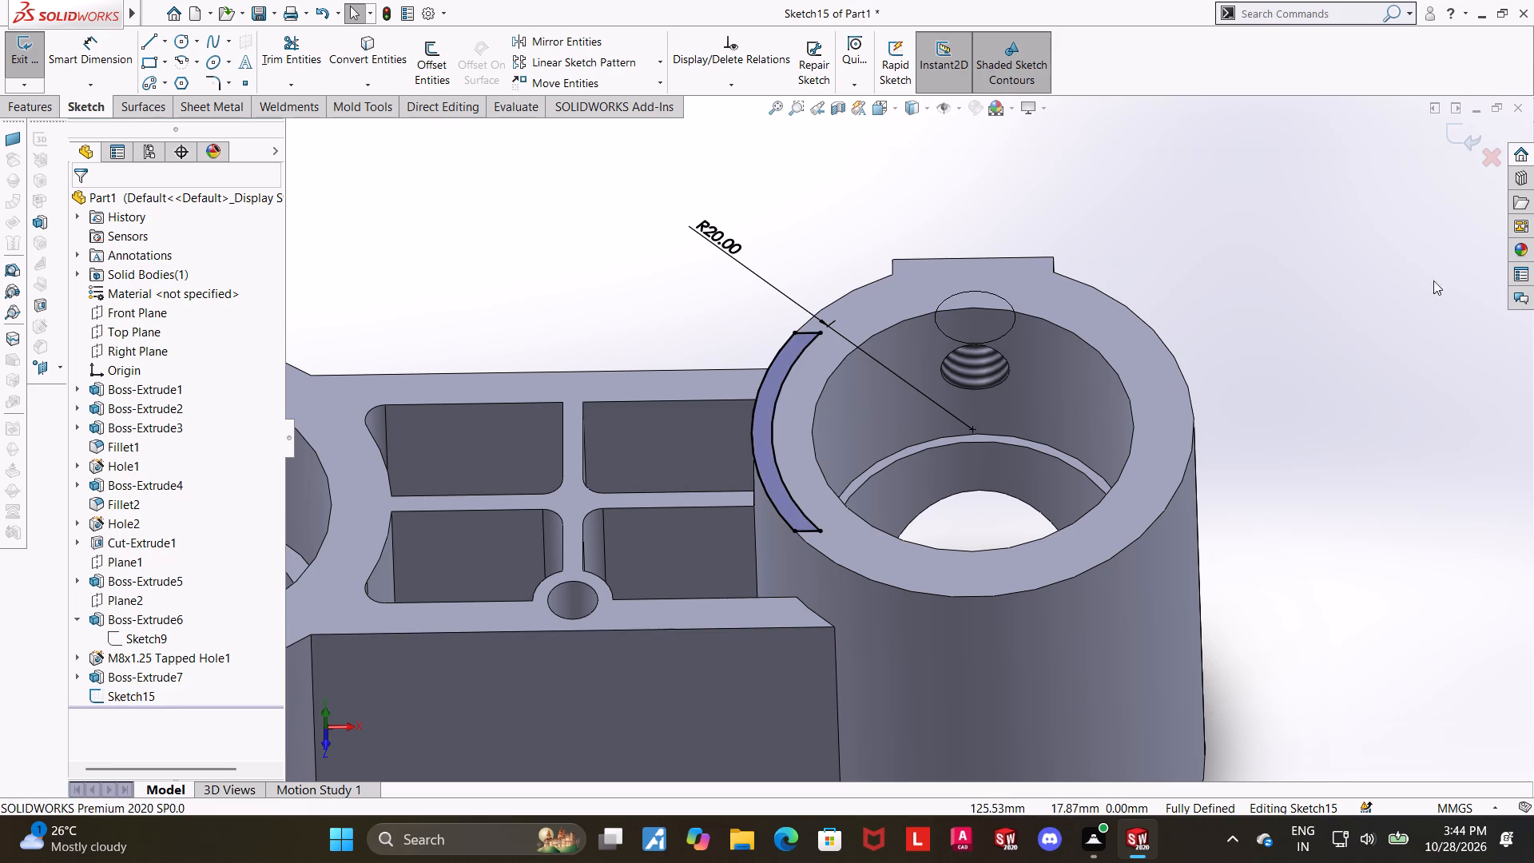
click(1480, 166)
click(794, 432)
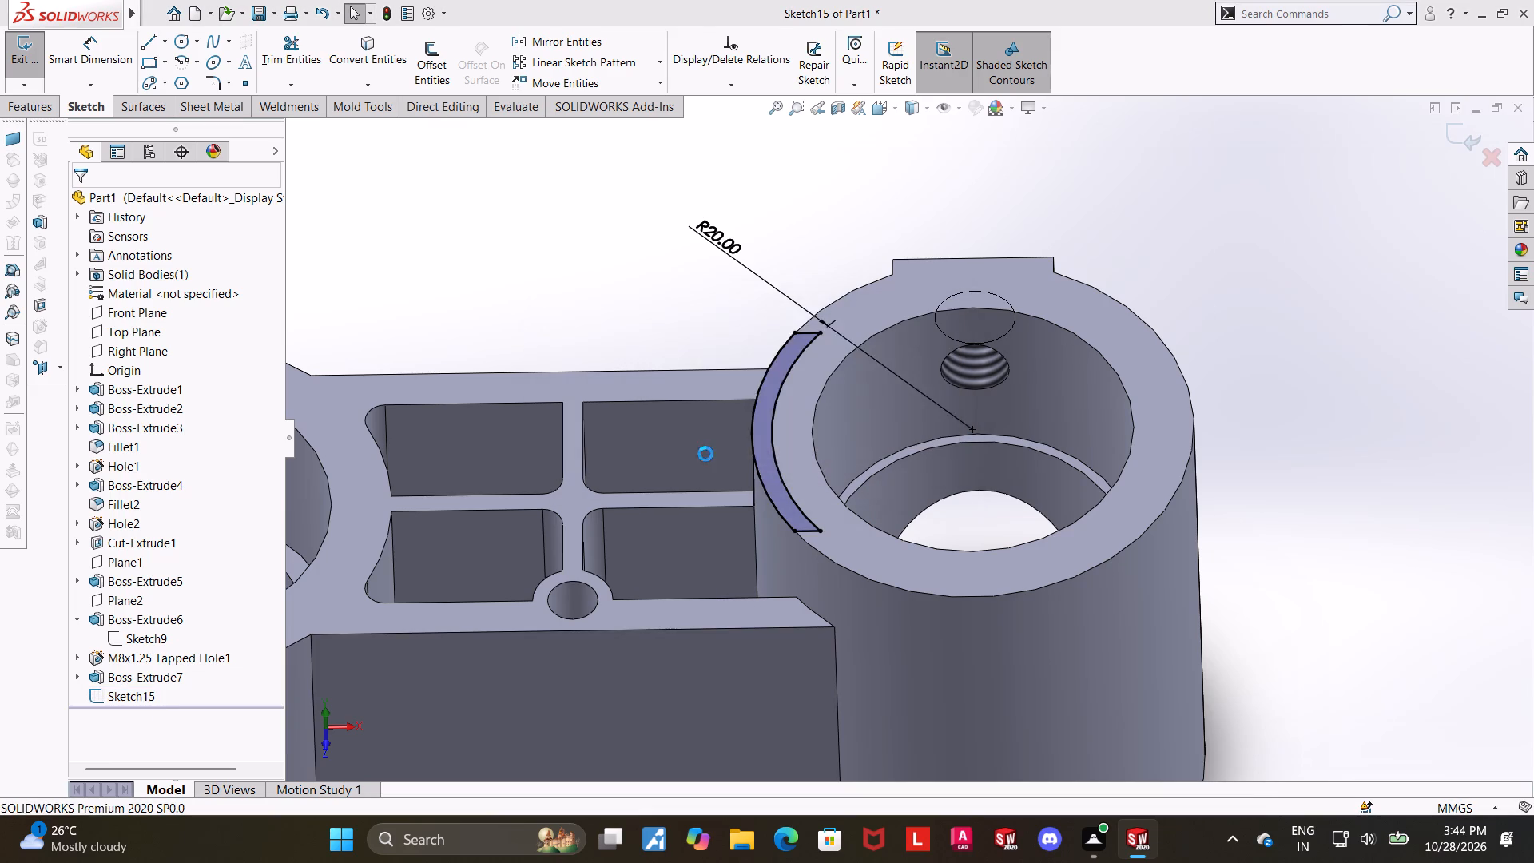
right_click(126, 697)
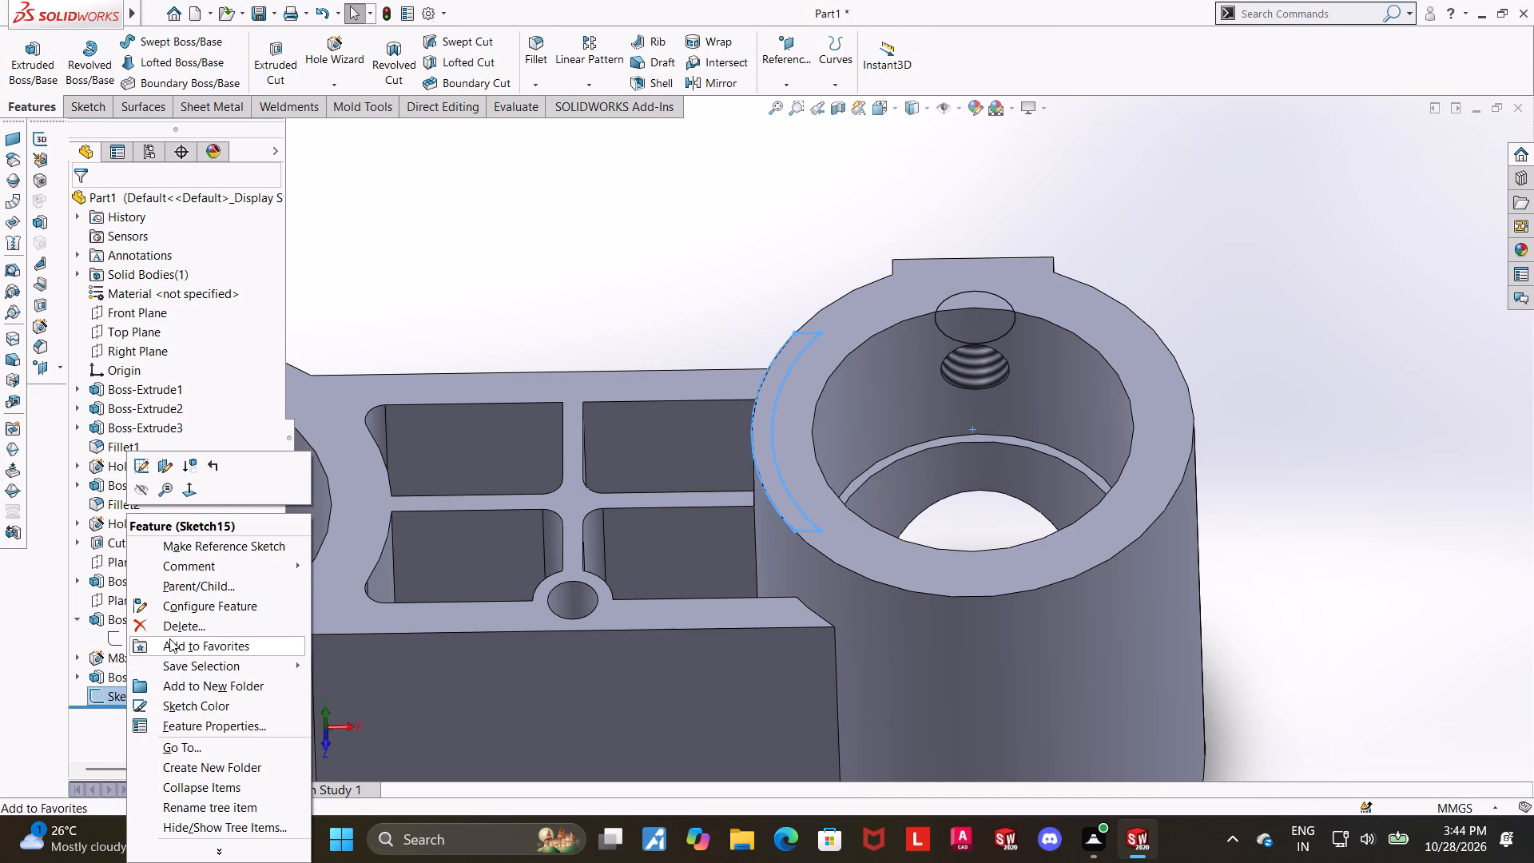
click(169, 627)
click(887, 309)
click(1186, 344)
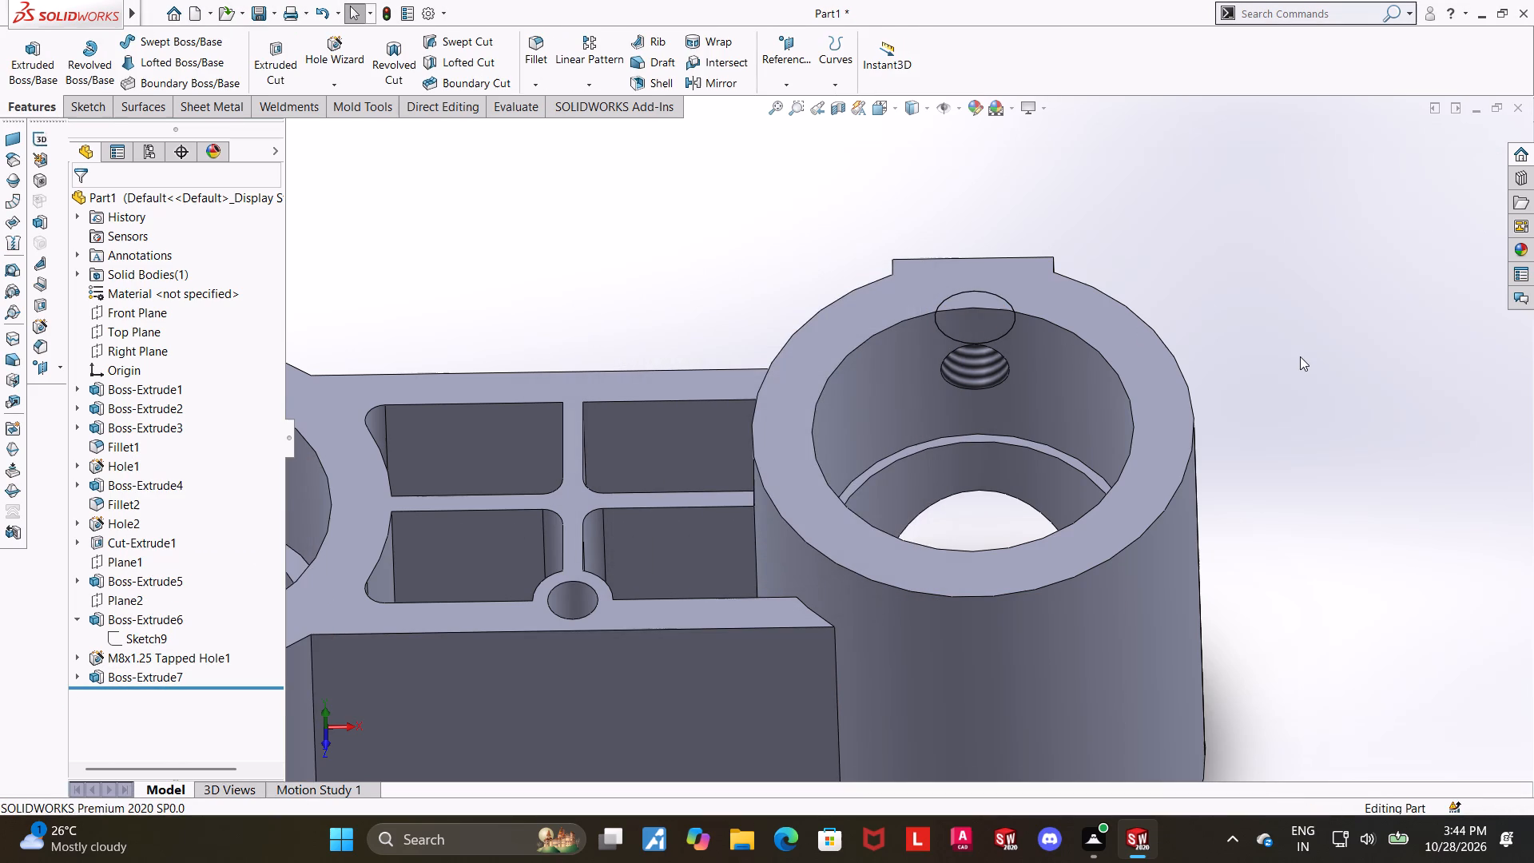
Open a new sketch on the part's flat underside and view it face-on.
middle_drag(1305, 356, 1318, 303)
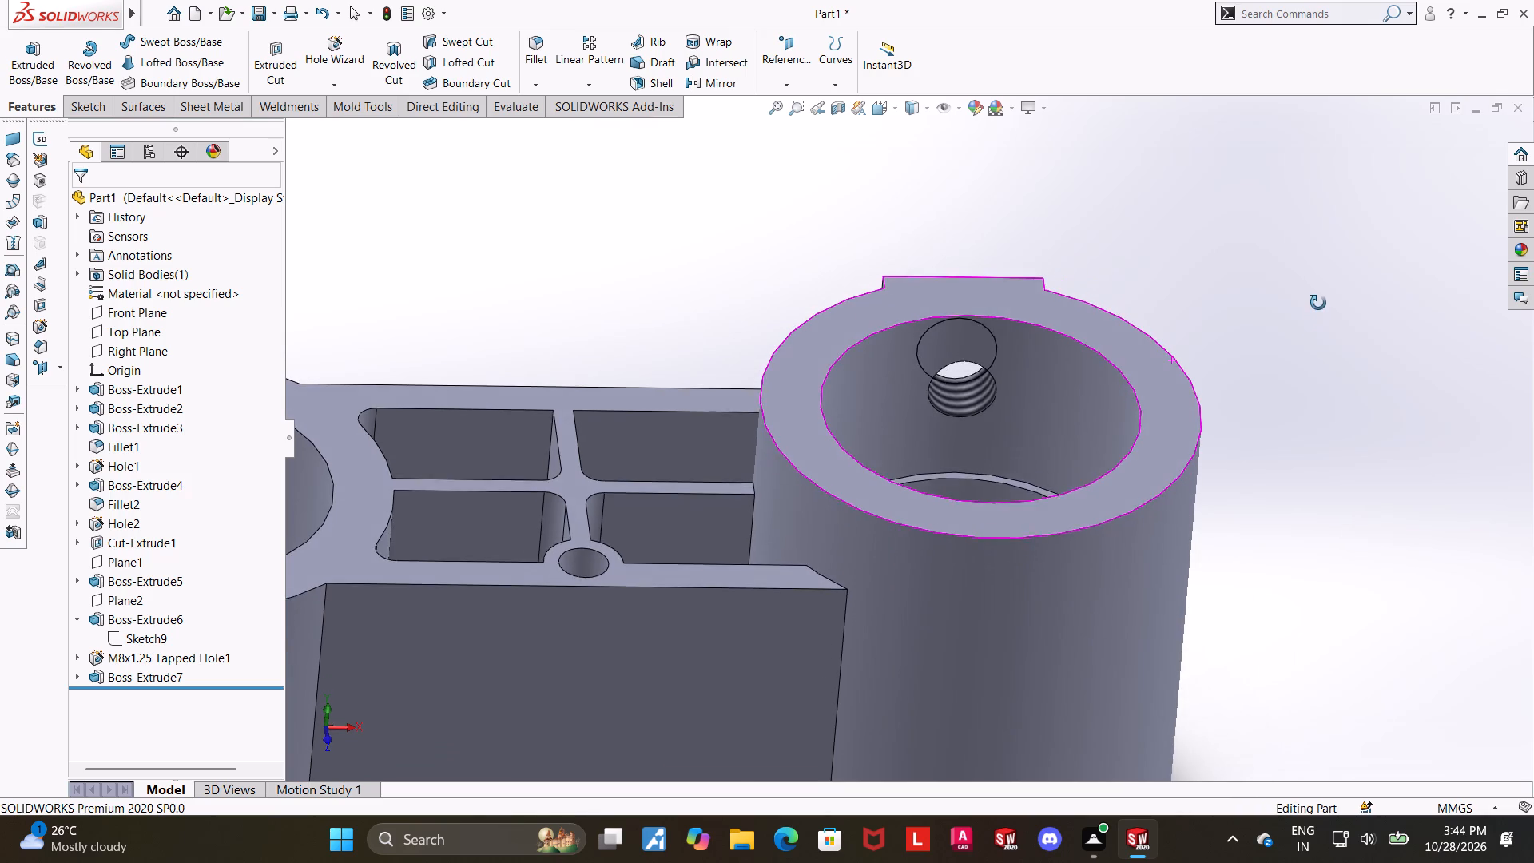
middle_drag(1318, 303, 1318, 291)
scroll(1282, 296, up, 4)
middle_drag(1126, 542, 1131, 184)
middle_drag(1096, 660, 1095, 657)
scroll(1096, 660, up, 1)
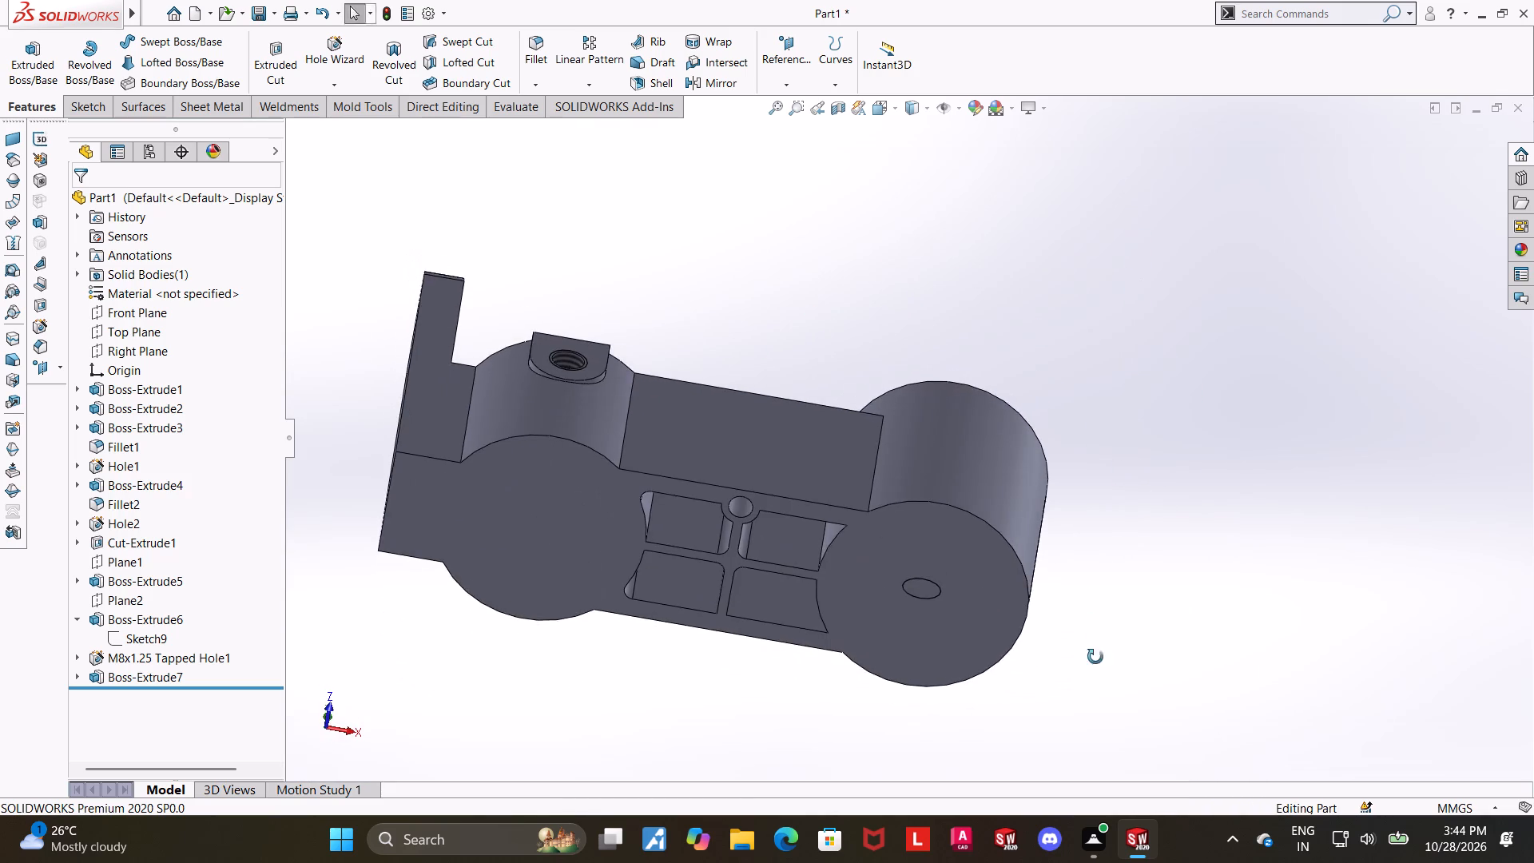
middle_drag(1095, 657, 1125, 555)
click(975, 470)
click(1039, 428)
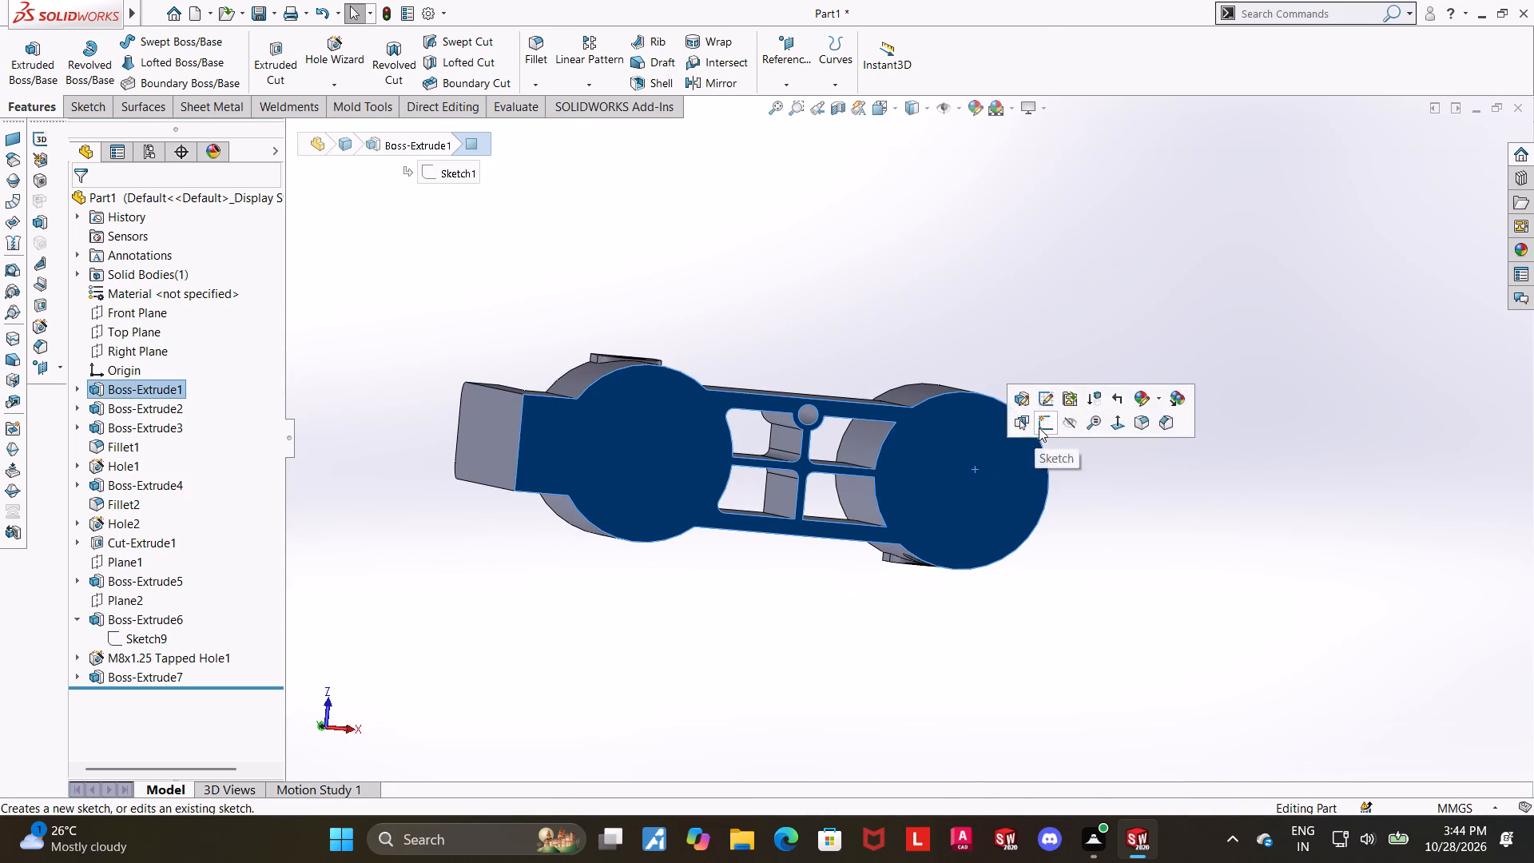
click(144, 696)
click(184, 677)
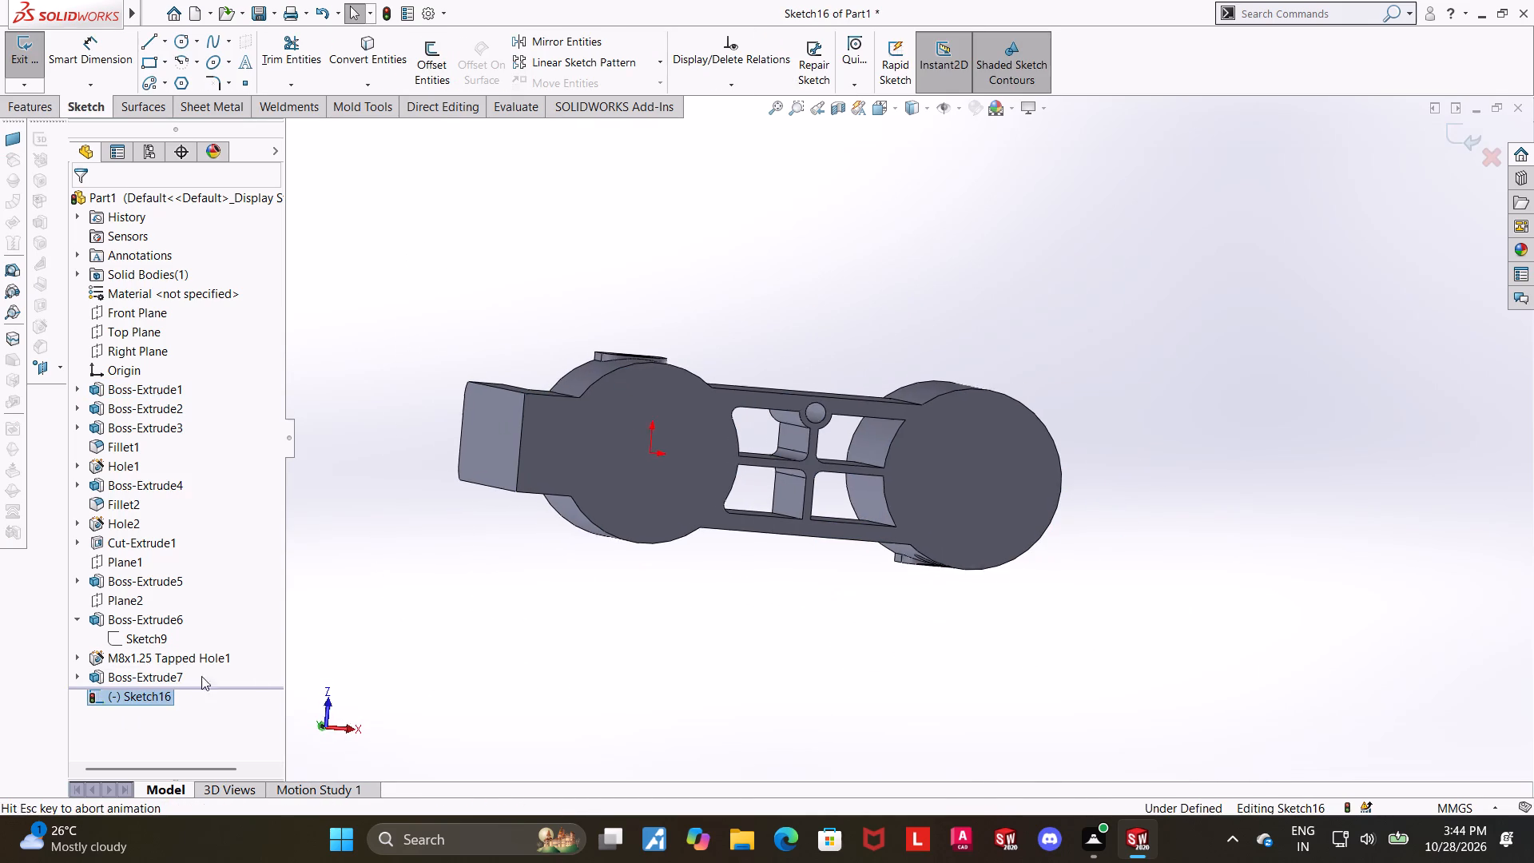
Sketch a short horizontal line from the upper rib pocket's outer corner into the taller boss.
scroll(1312, 396, down, 3)
scroll(1226, 461, down, 1)
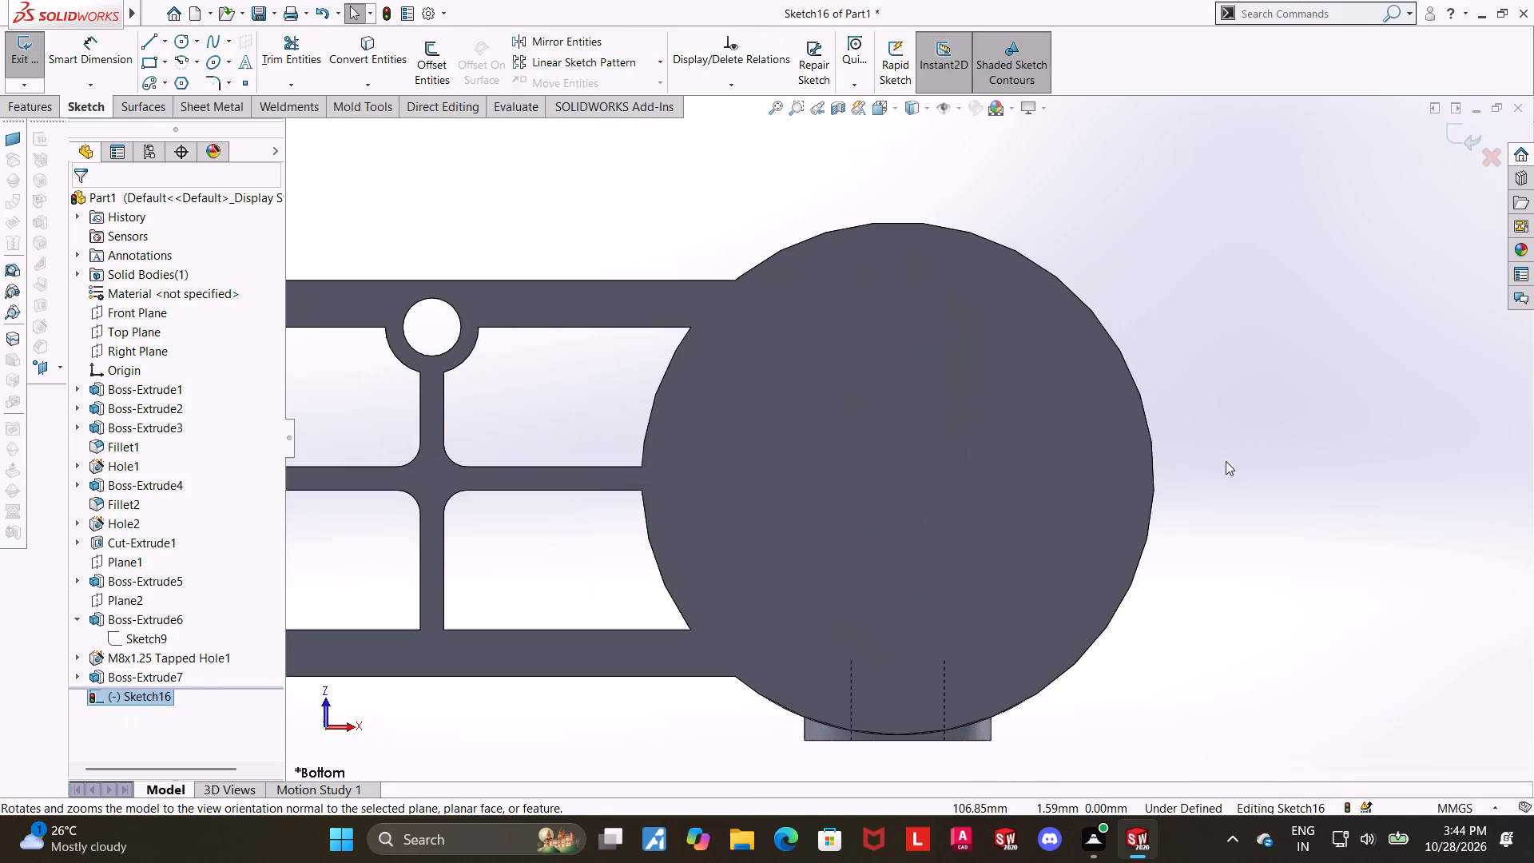
scroll(1190, 491, up, 1)
scroll(1081, 535, down, 1)
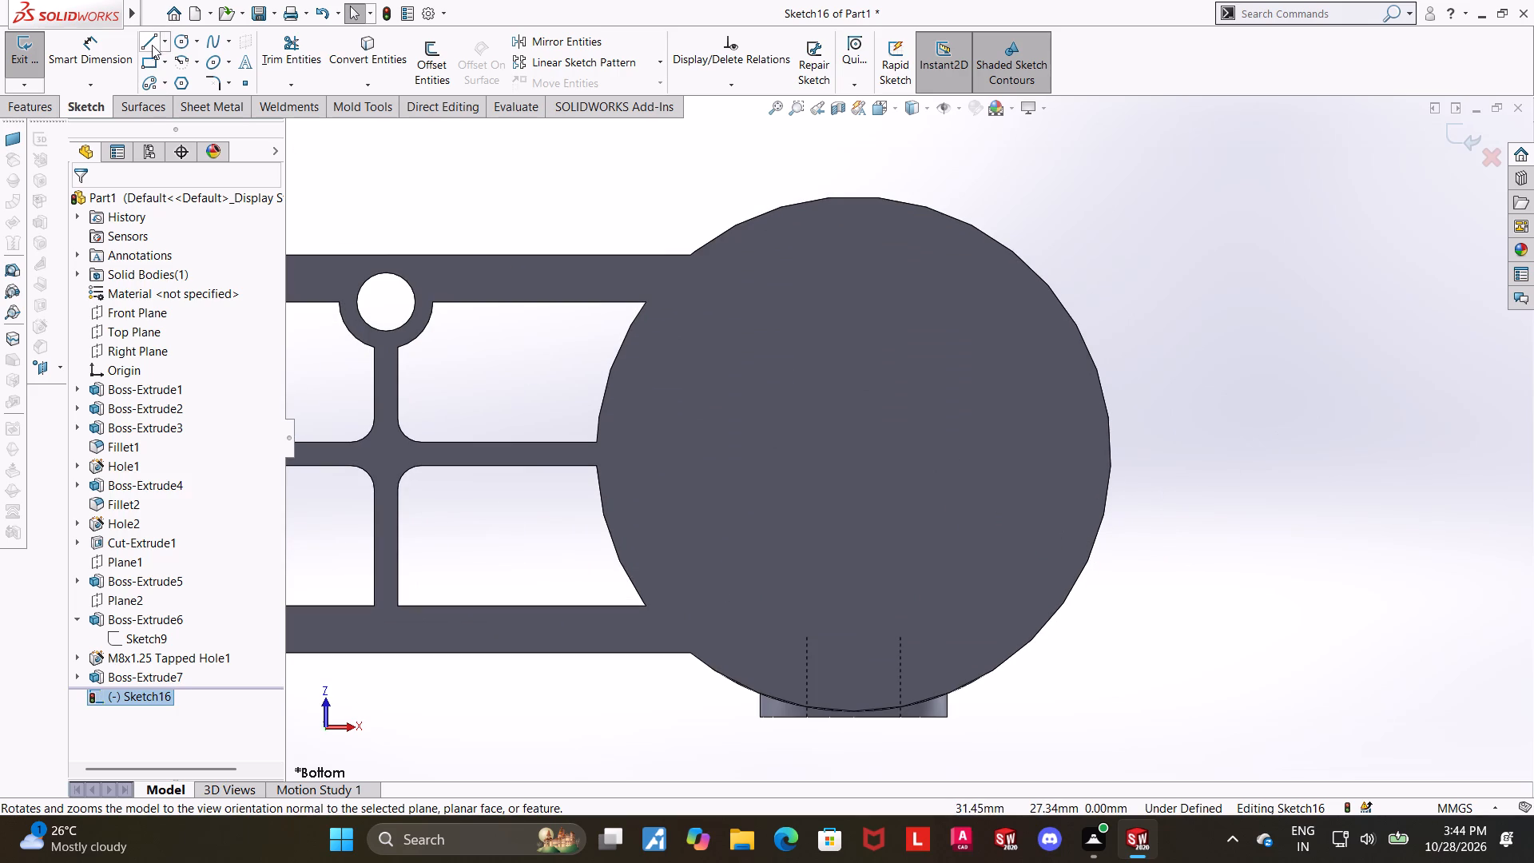
click(151, 44)
click(647, 300)
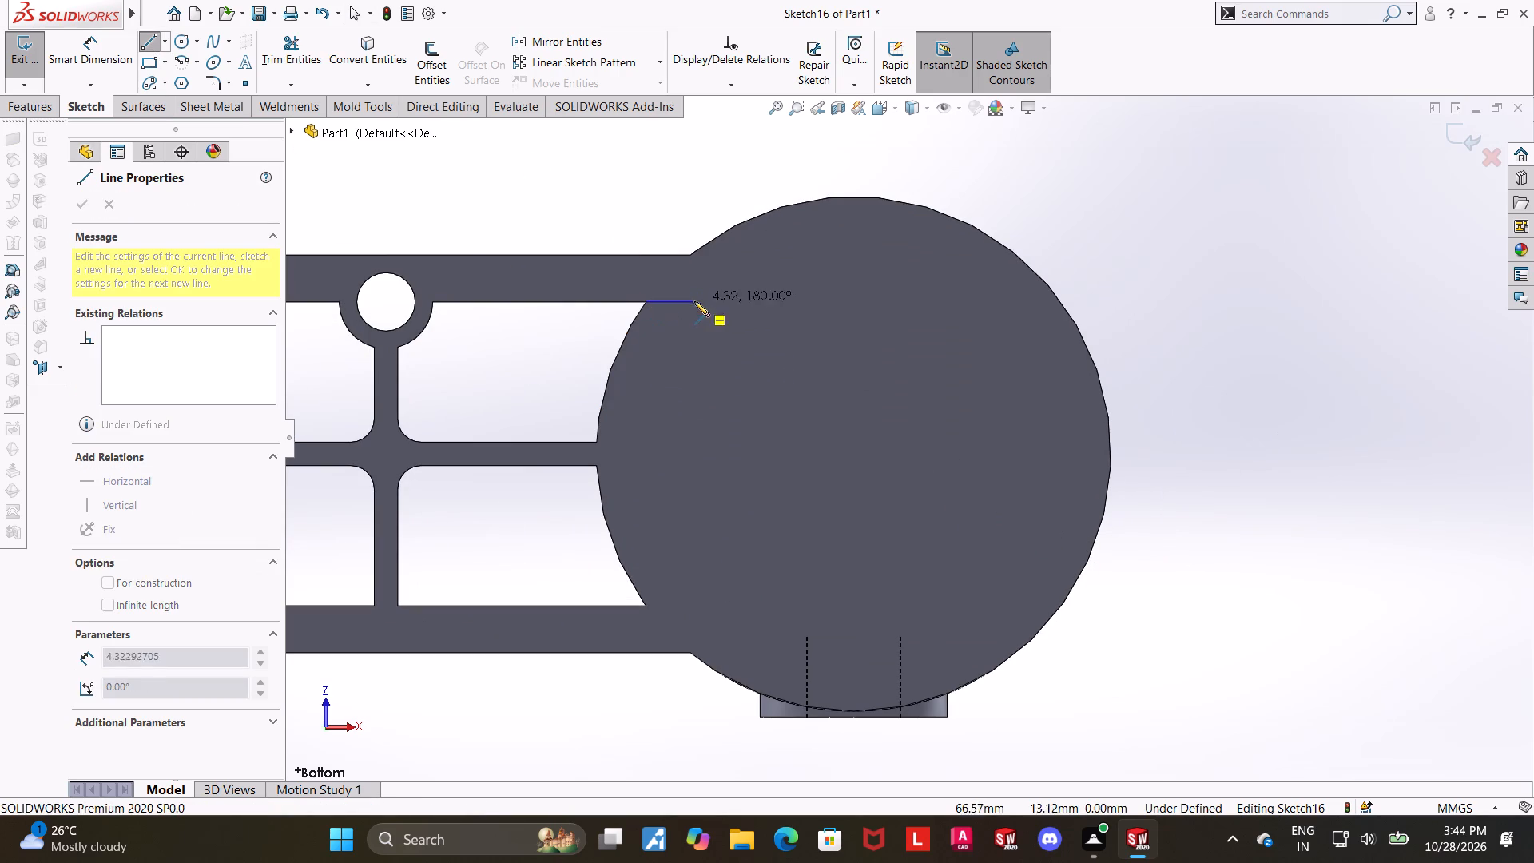
click(685, 304)
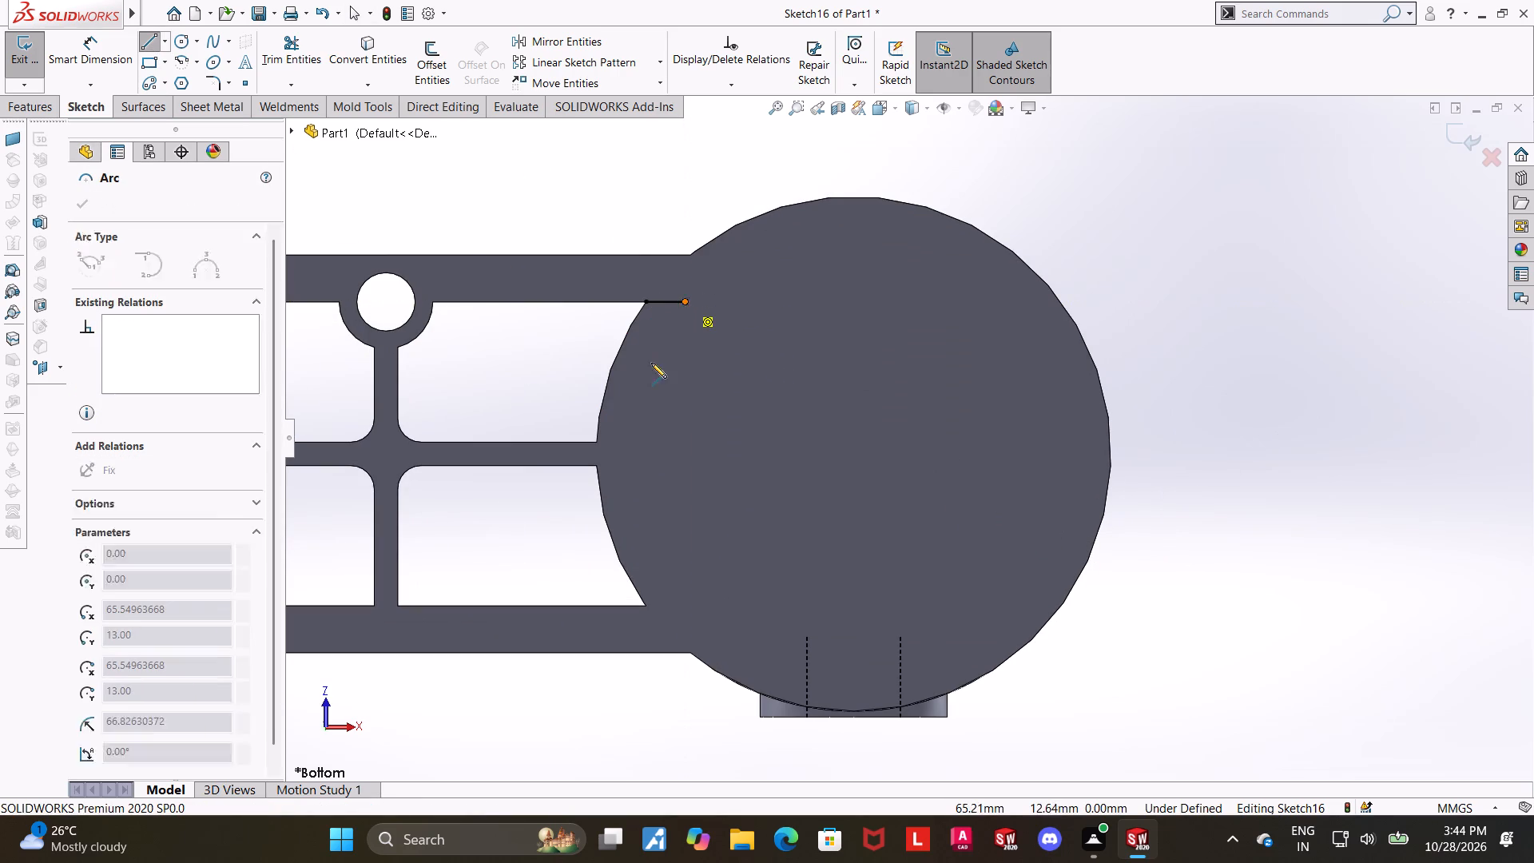
key(Escape)
key(Escape)
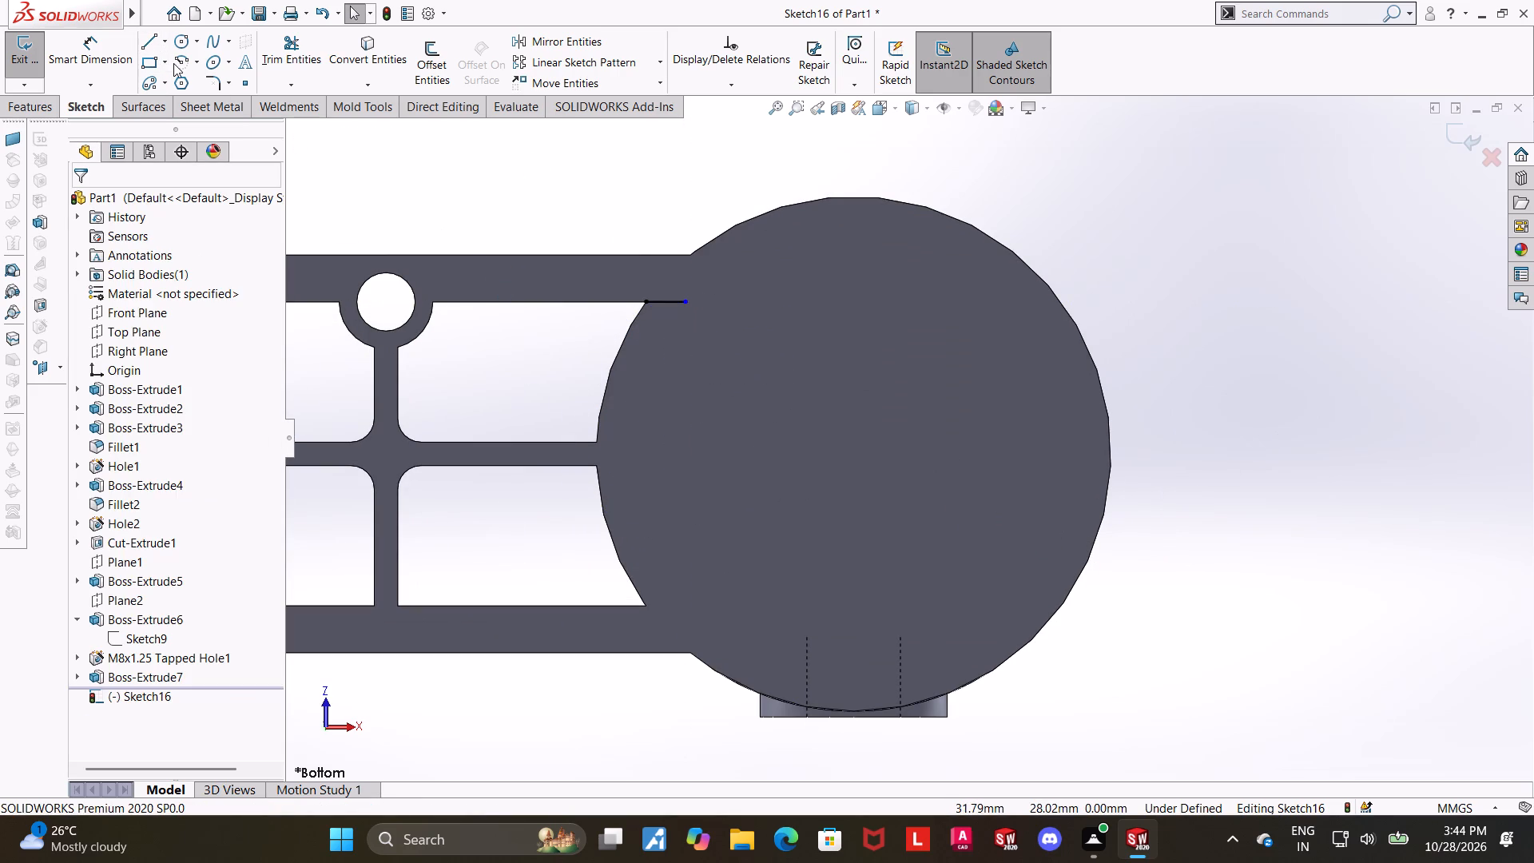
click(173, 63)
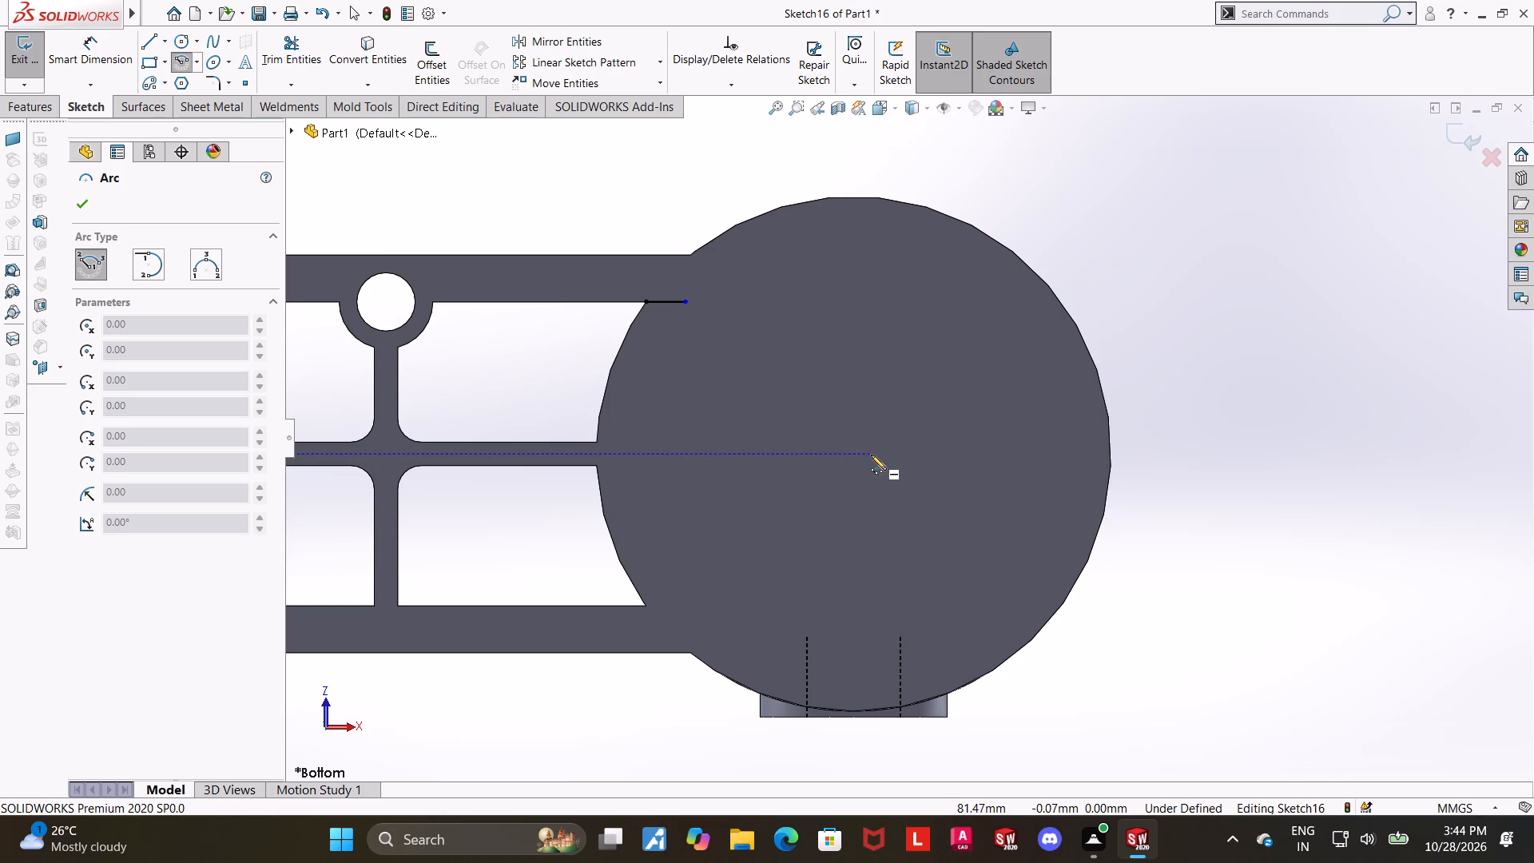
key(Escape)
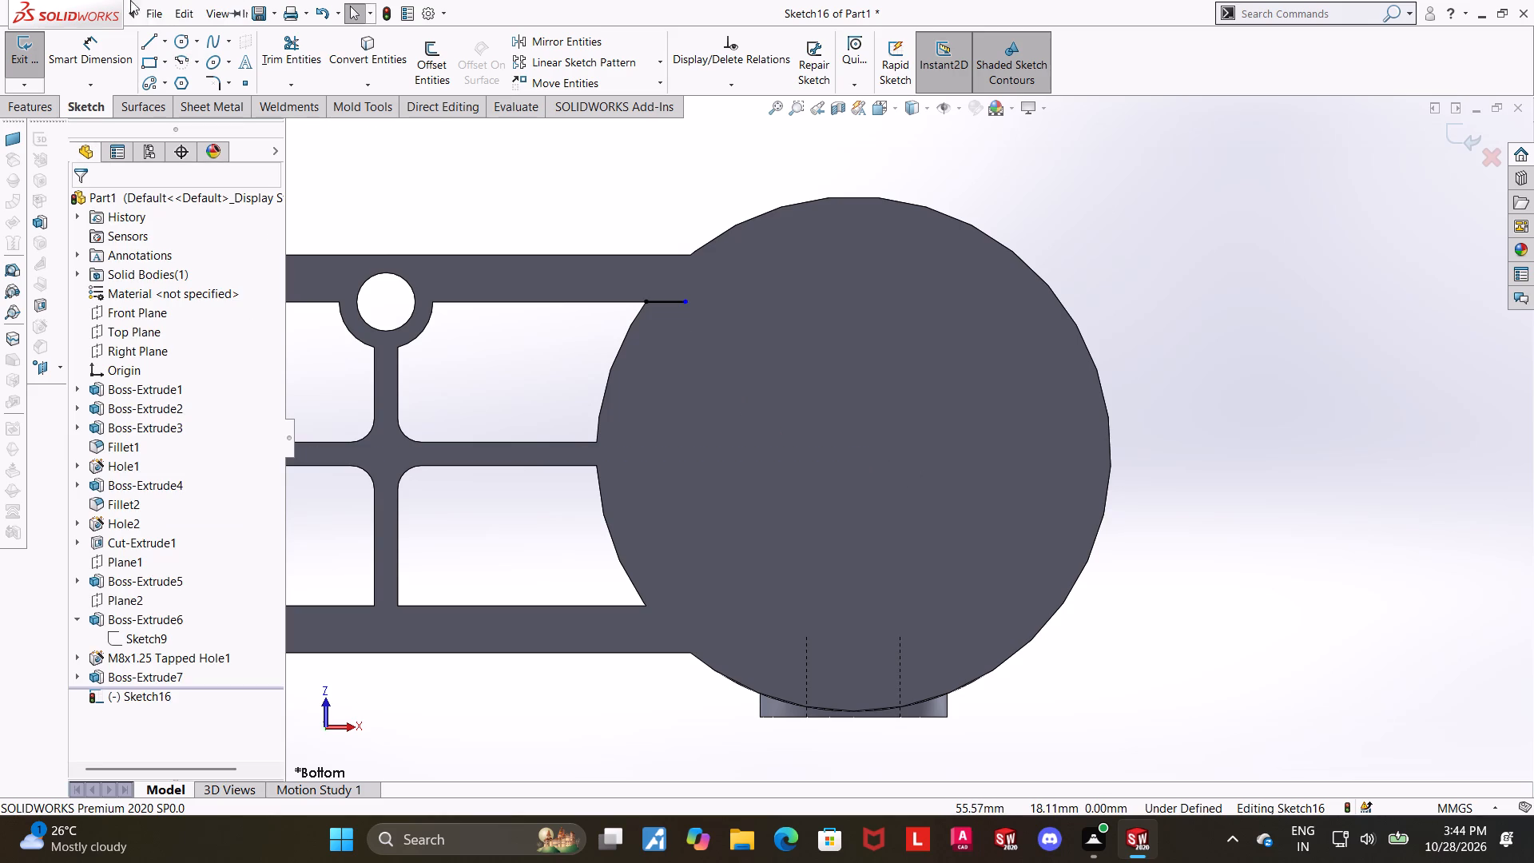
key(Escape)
Sketch a circle about 39 mm in diameter through the line's inner end, concentric with the taller boss's outer edge.
click(181, 44)
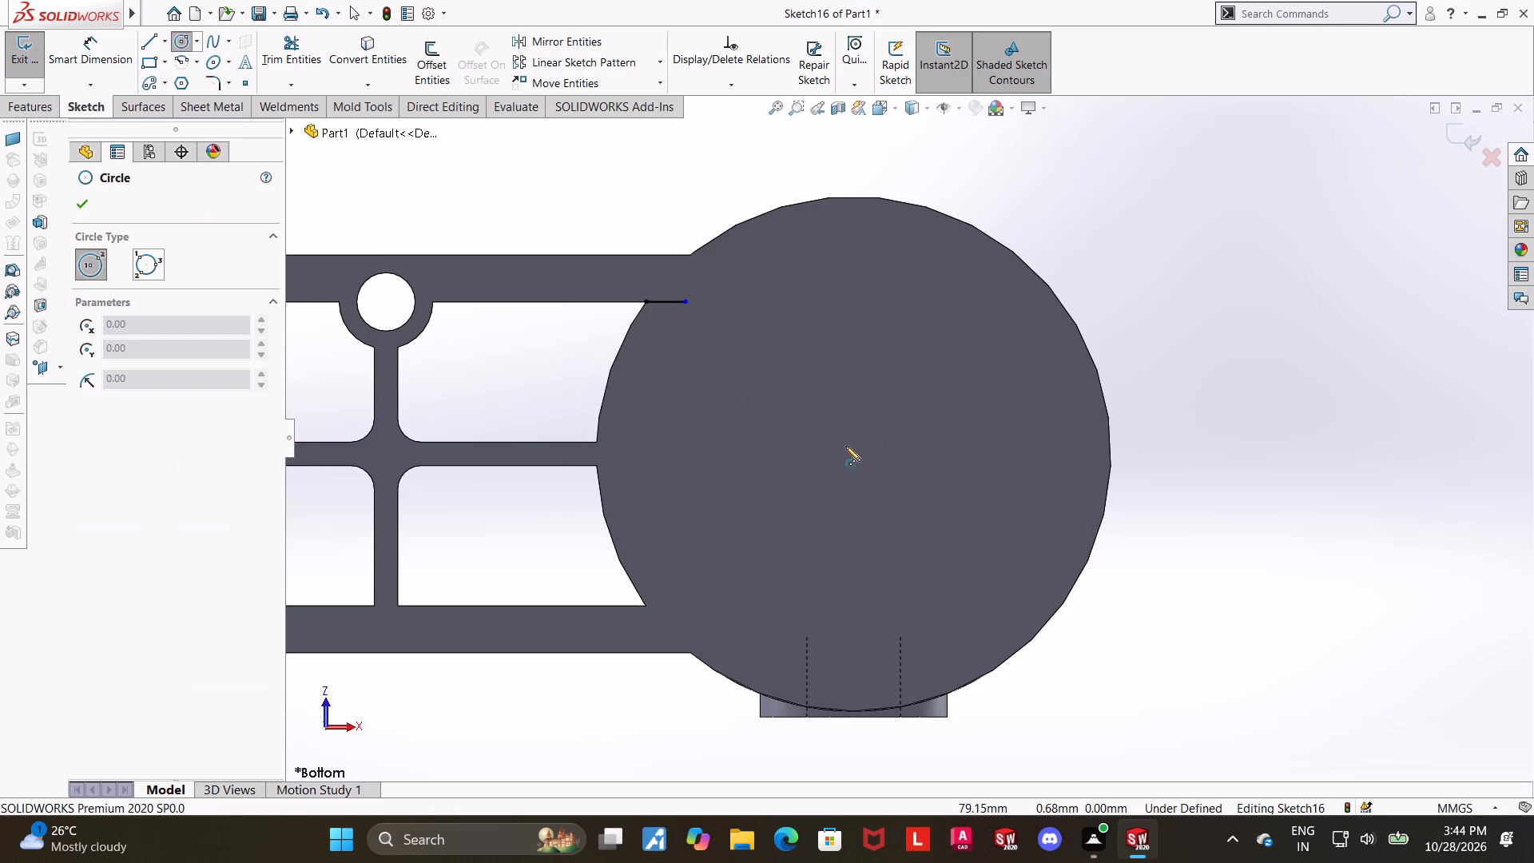
click(852, 456)
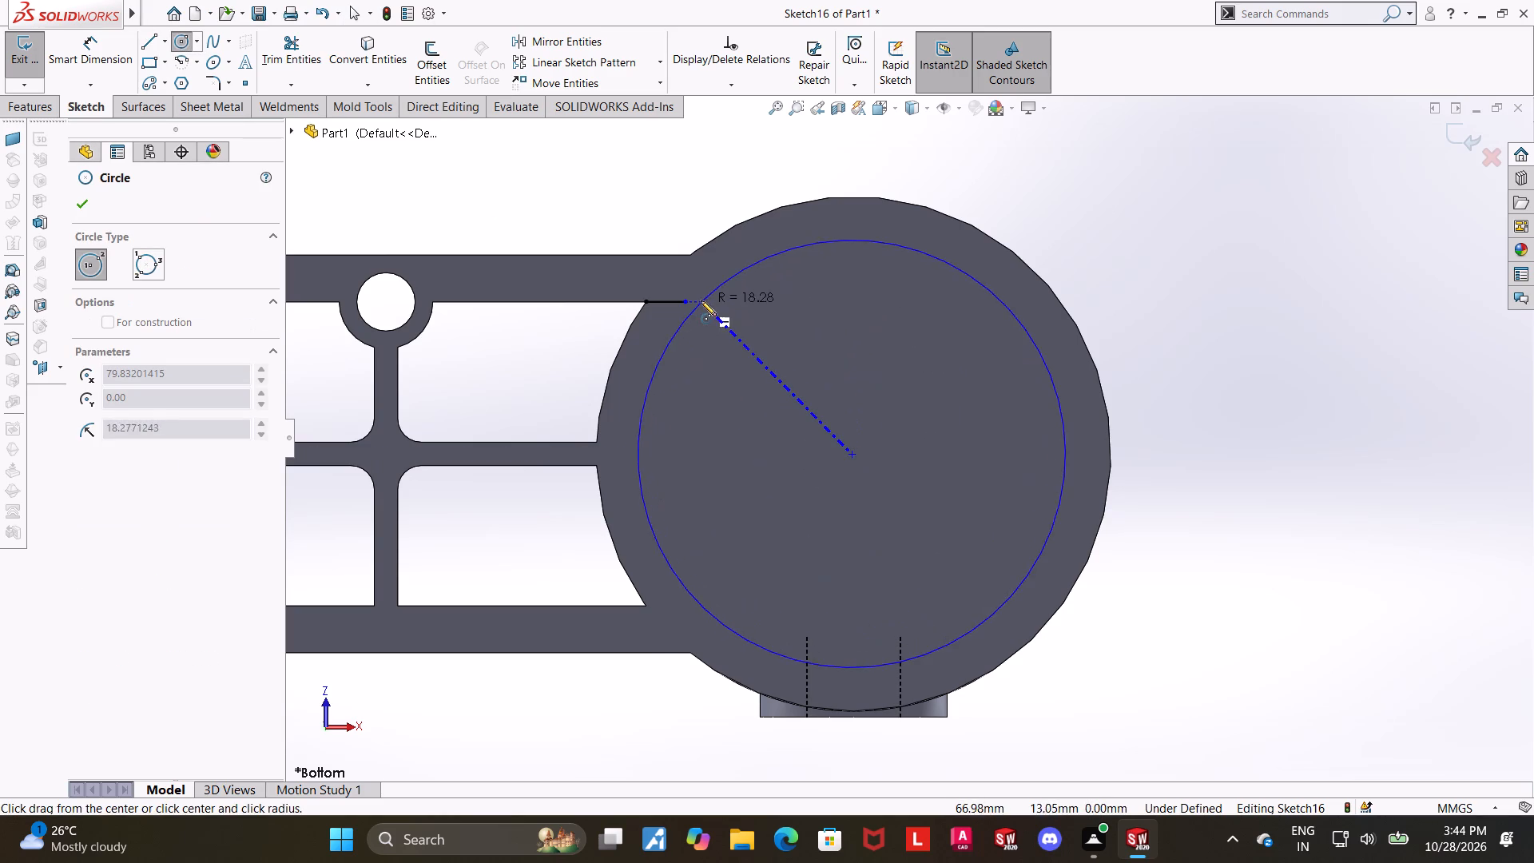
click(688, 299)
key(Escape)
key(Escape)
ctrl+click(991, 235)
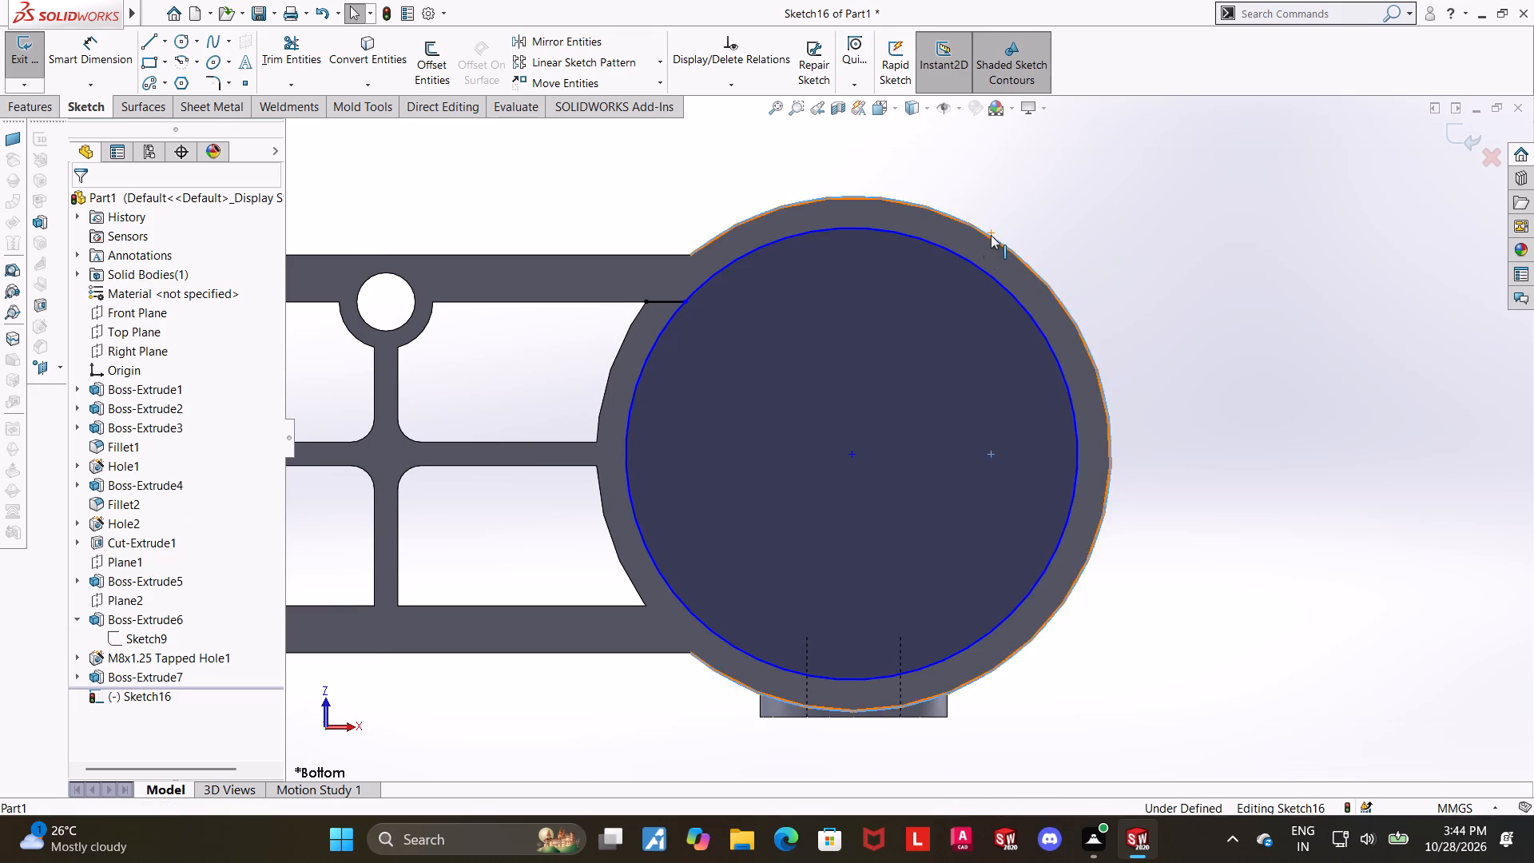
ctrl+click(974, 262)
click(85, 535)
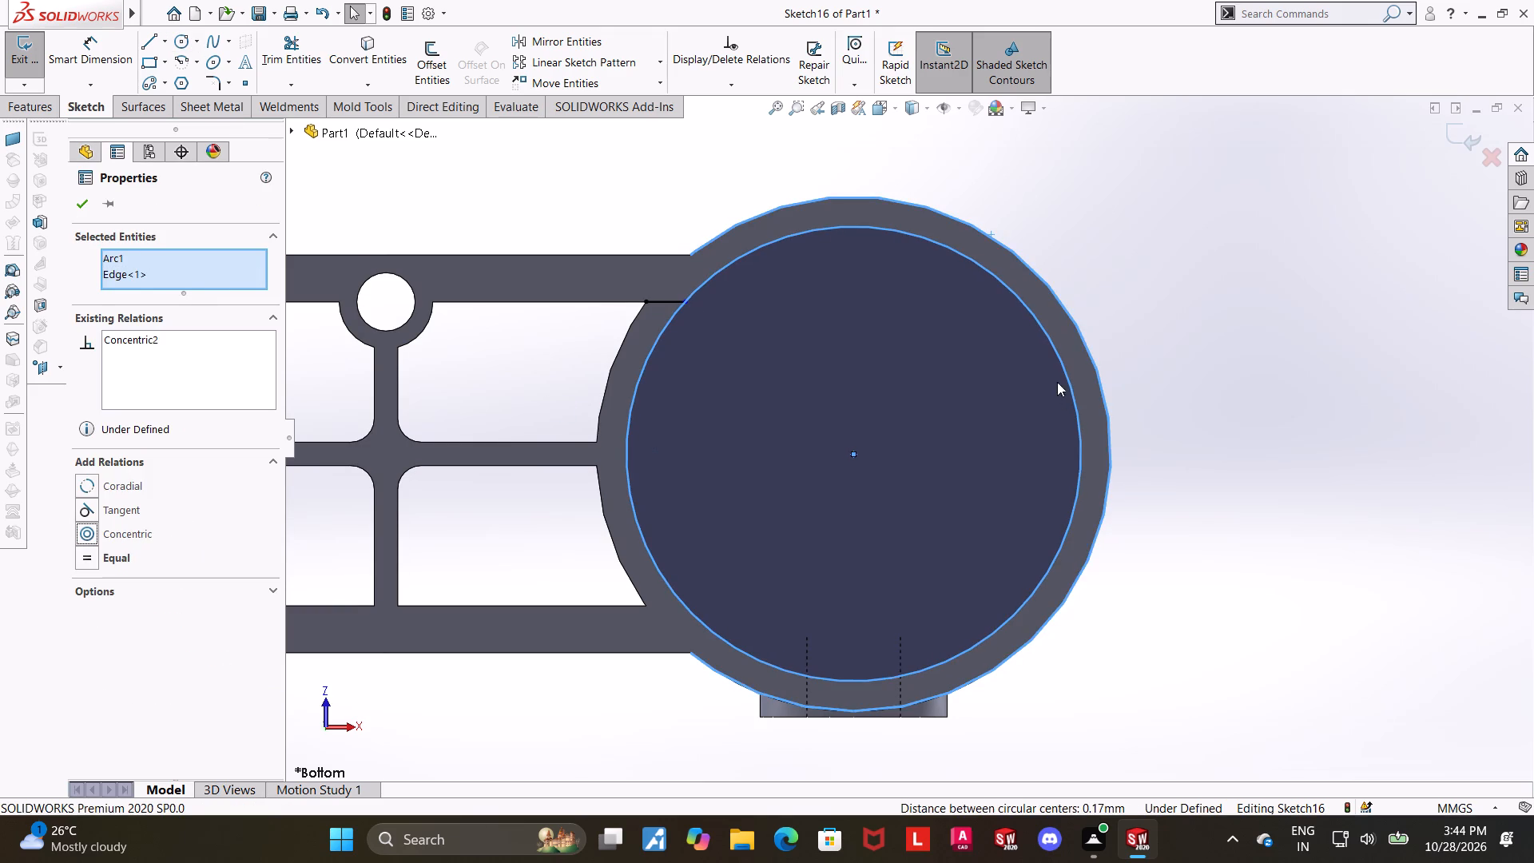
click(1174, 320)
Dimension the circle's diameter as 40 mm.
click(107, 42)
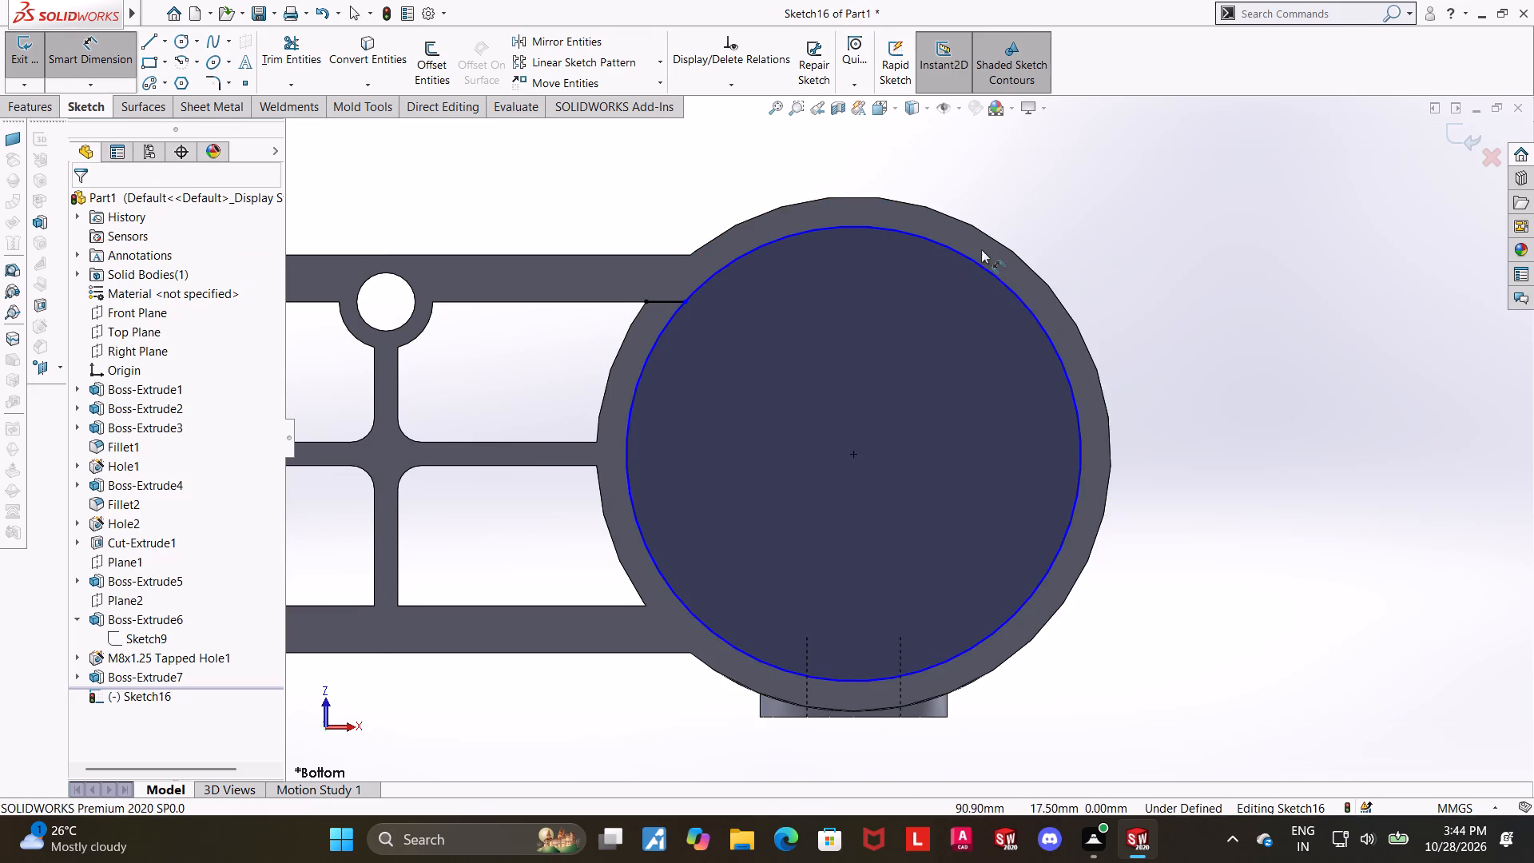
click(984, 270)
click(1126, 218)
key(5)
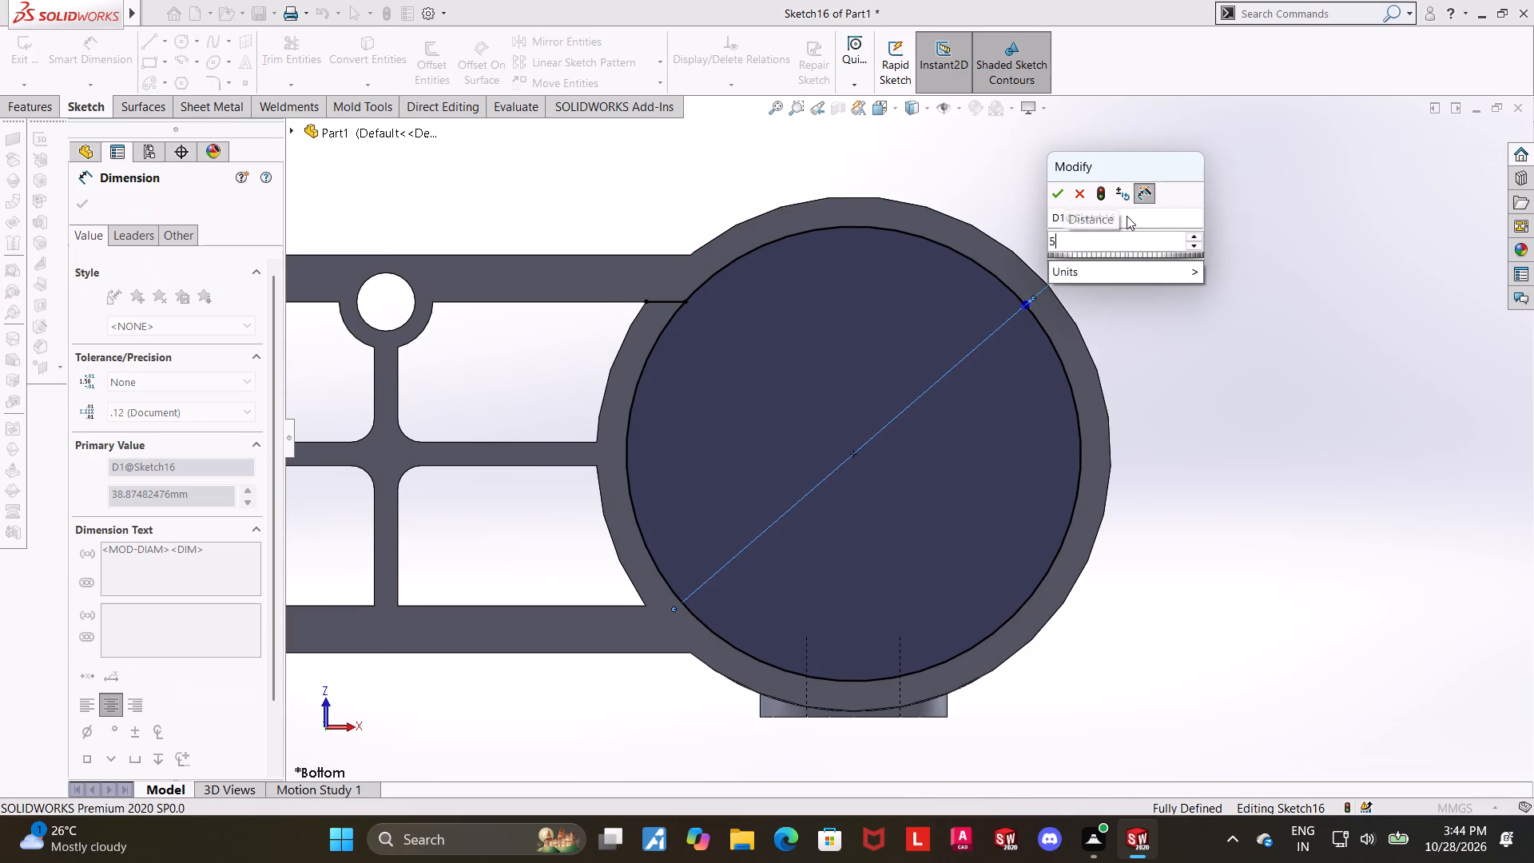
key(BackSpace)
text(40)
key(Return)
key(Escape)
key(Escape)
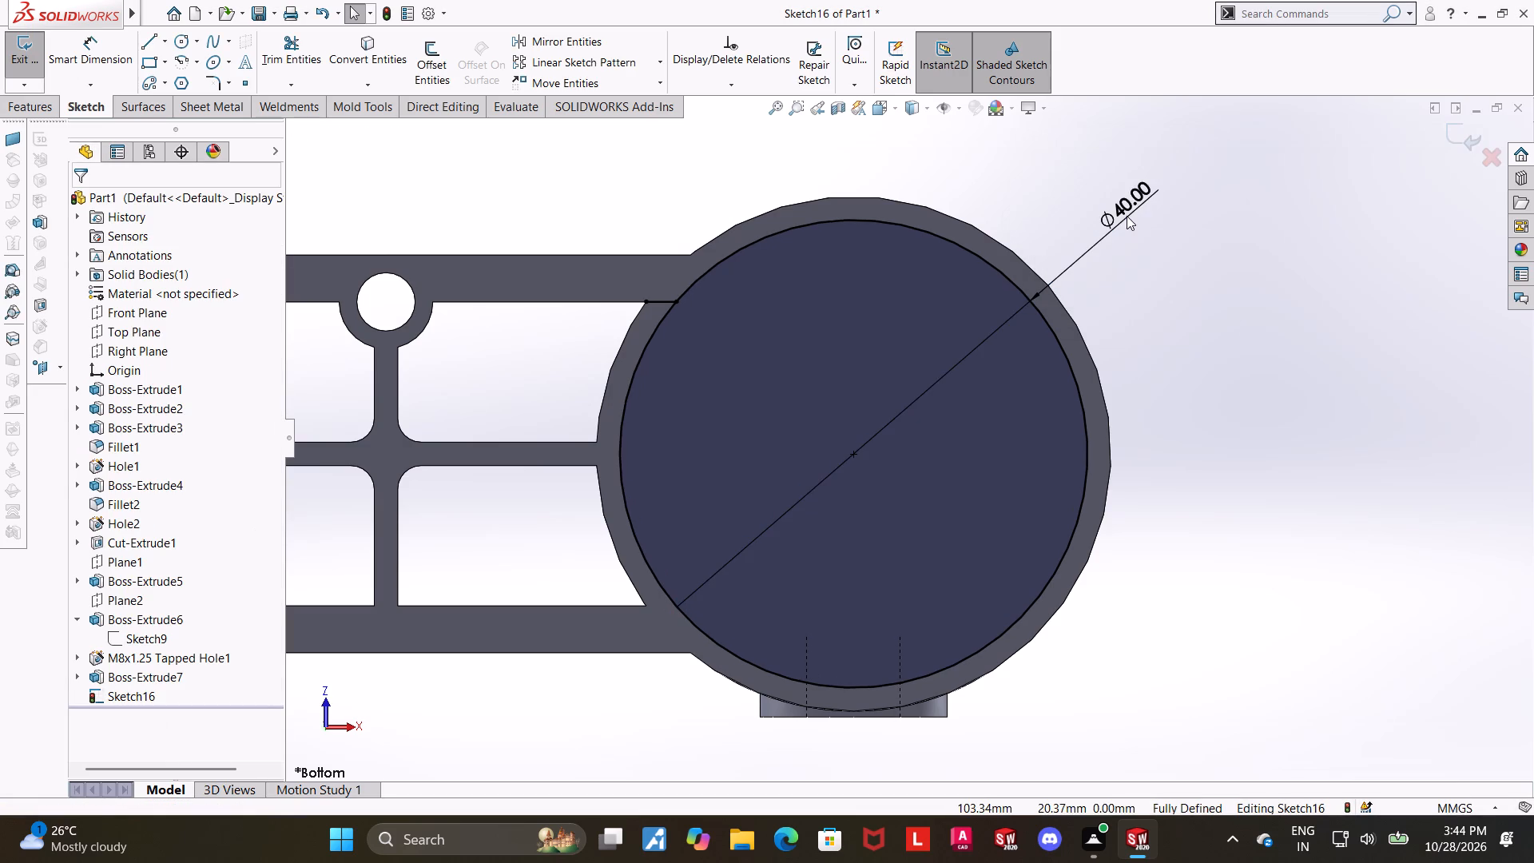
click(1320, 380)
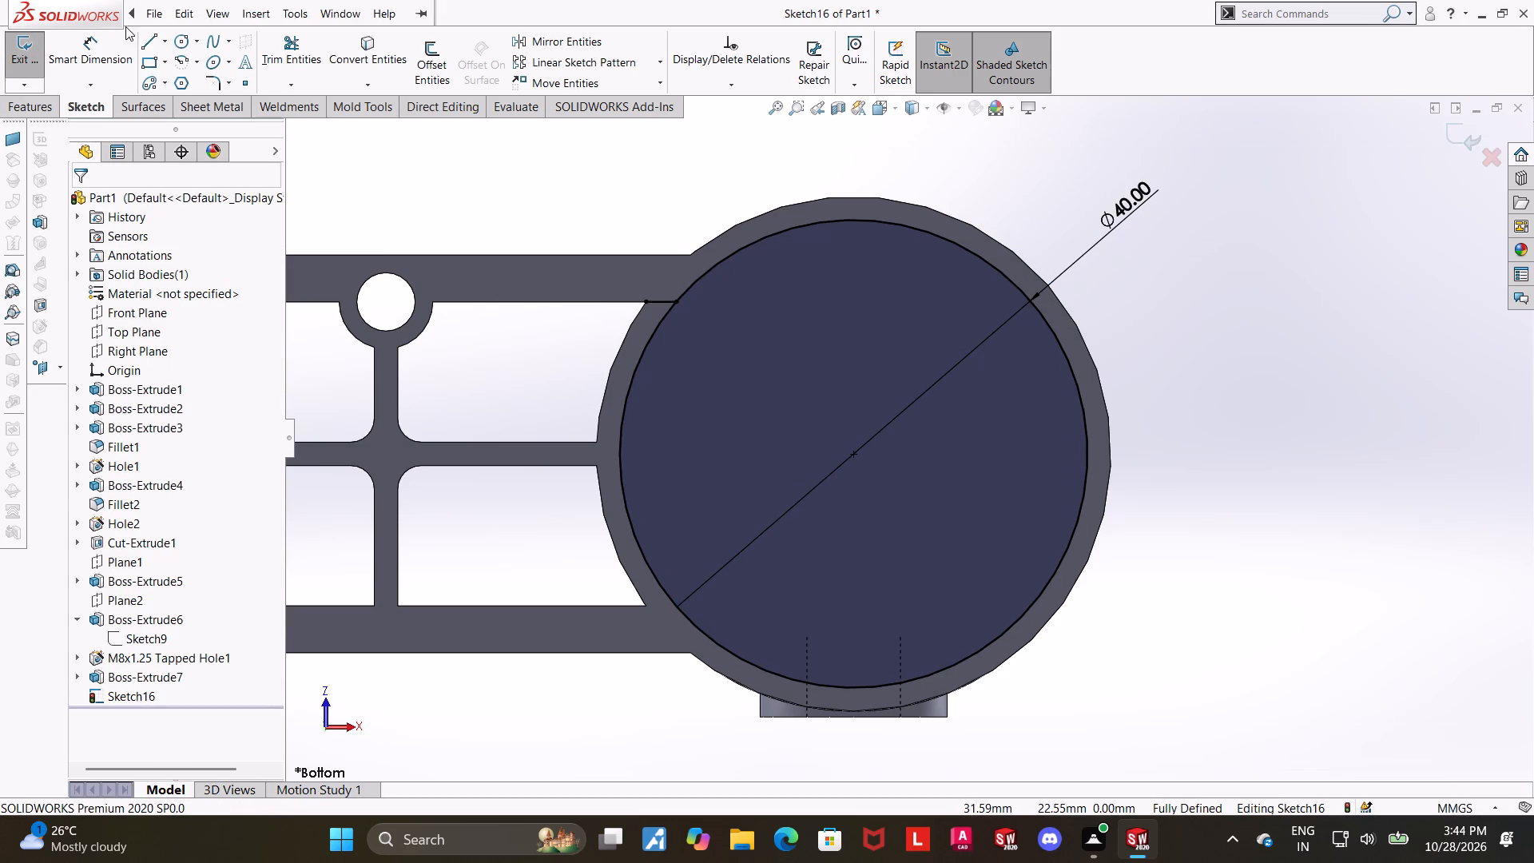
Sketch a short horizontal line from the lower rib pocket's outer corner to just inside the circle.
click(144, 41)
click(646, 607)
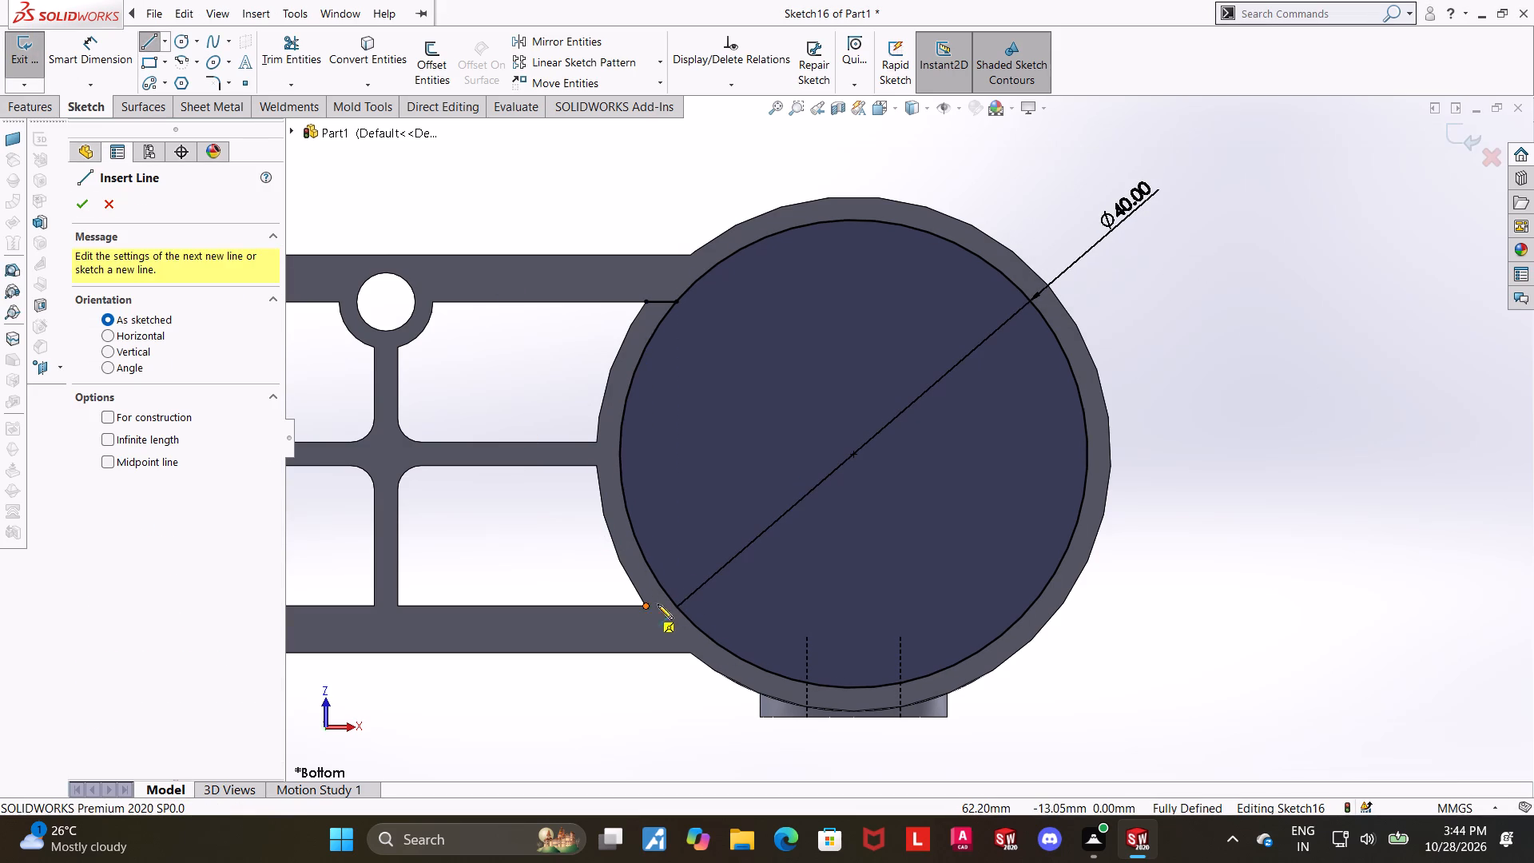
click(700, 604)
key(Escape)
key(Escape)
Trim the lower line's overhang and the circle so only the arc between the two short lines remains.
click(276, 52)
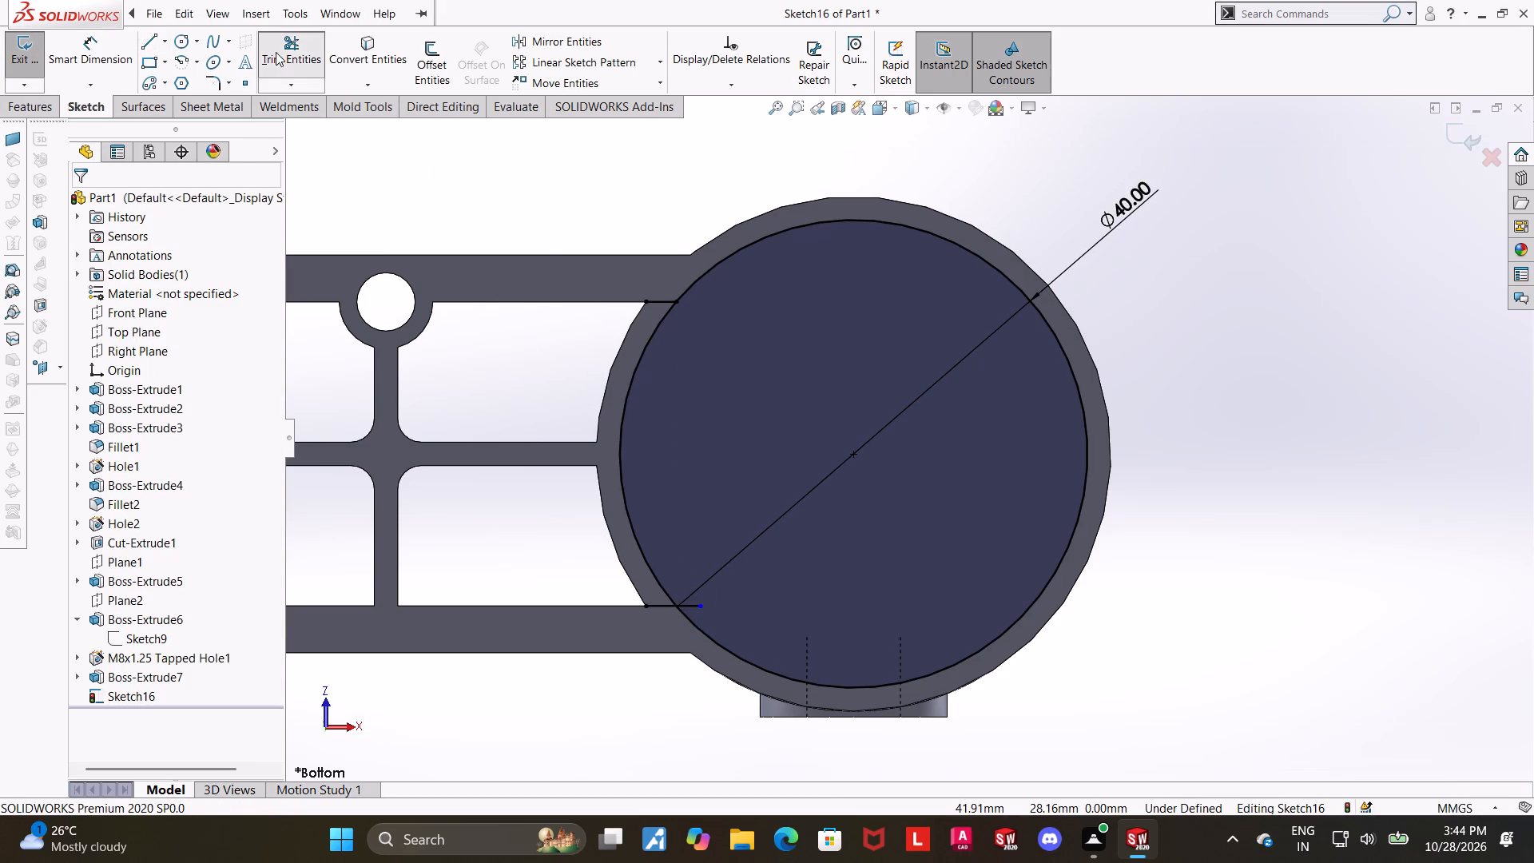
scroll(574, 291, down, 3)
scroll(824, 610, up, 5)
scroll(868, 619, down, 5)
drag(920, 535, 920, 534)
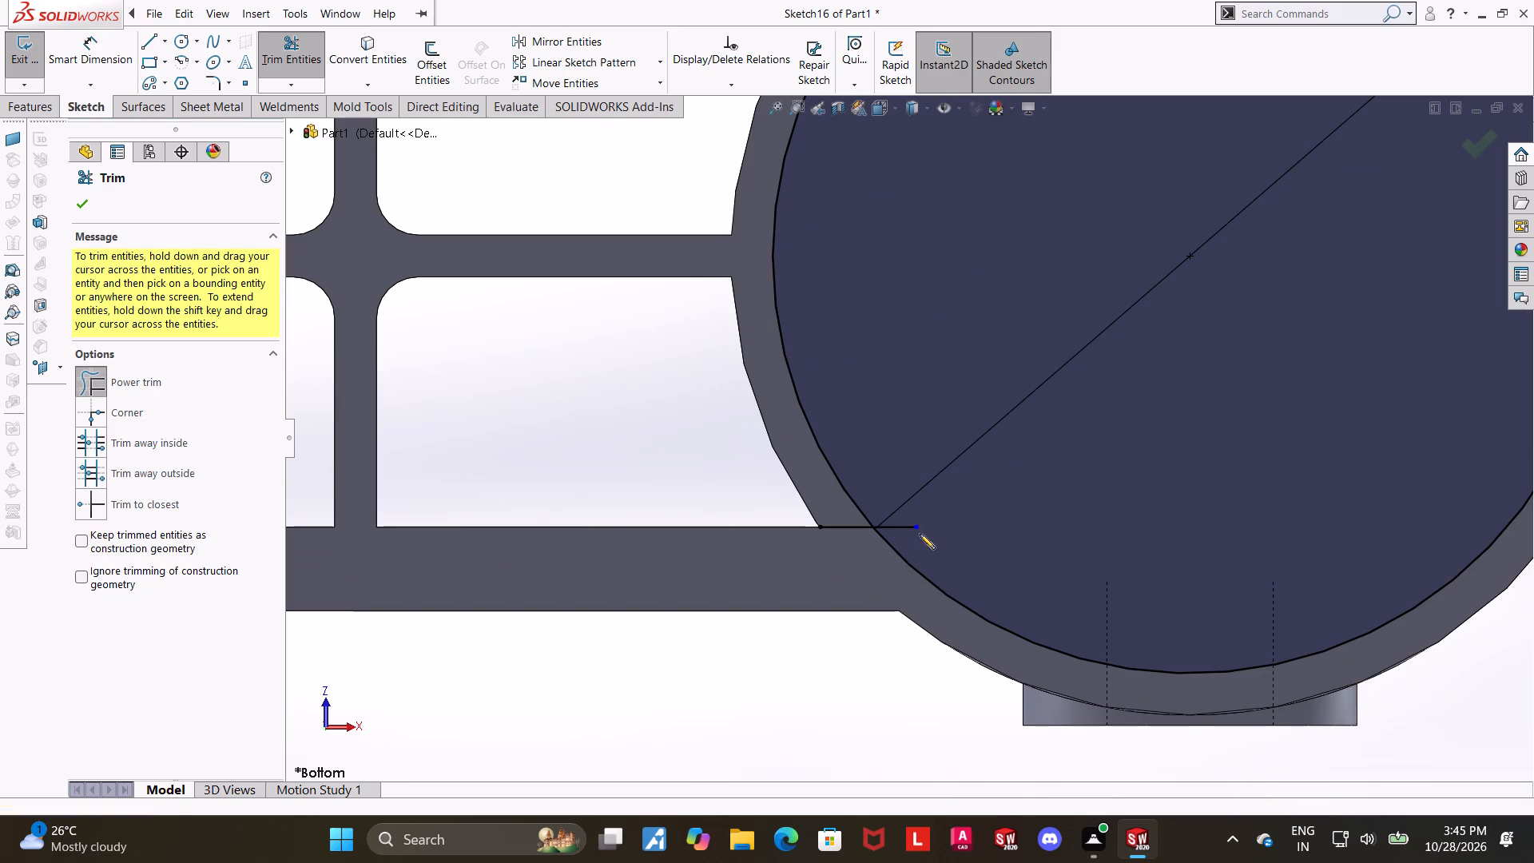
drag(920, 534, 872, 478)
scroll(1010, 541, up, 6)
drag(1057, 396, 1413, 396)
scroll(978, 355, down, 4)
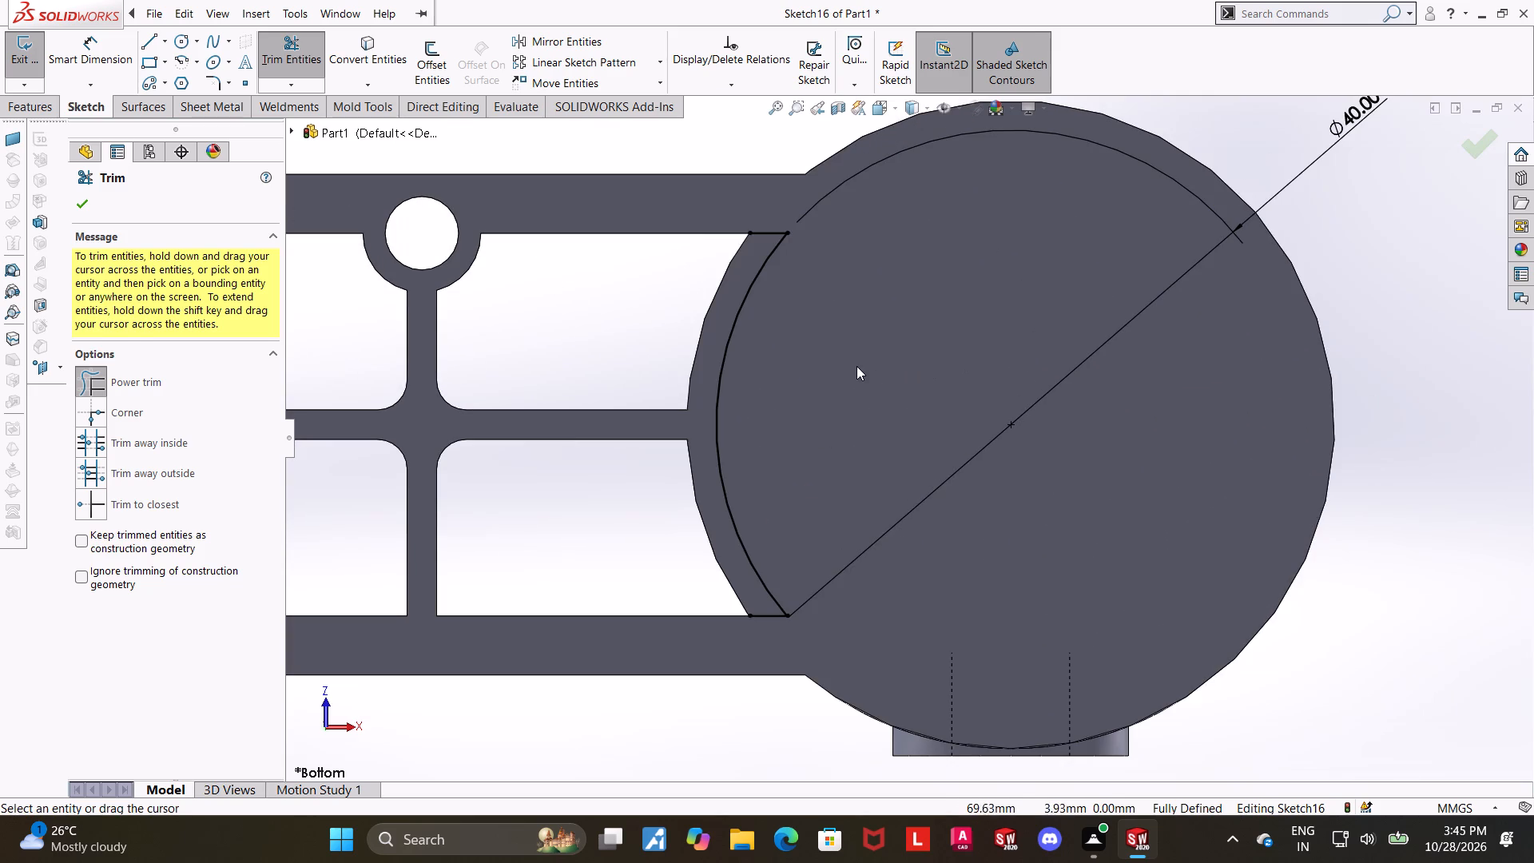
key(Escape)
key(Escape)
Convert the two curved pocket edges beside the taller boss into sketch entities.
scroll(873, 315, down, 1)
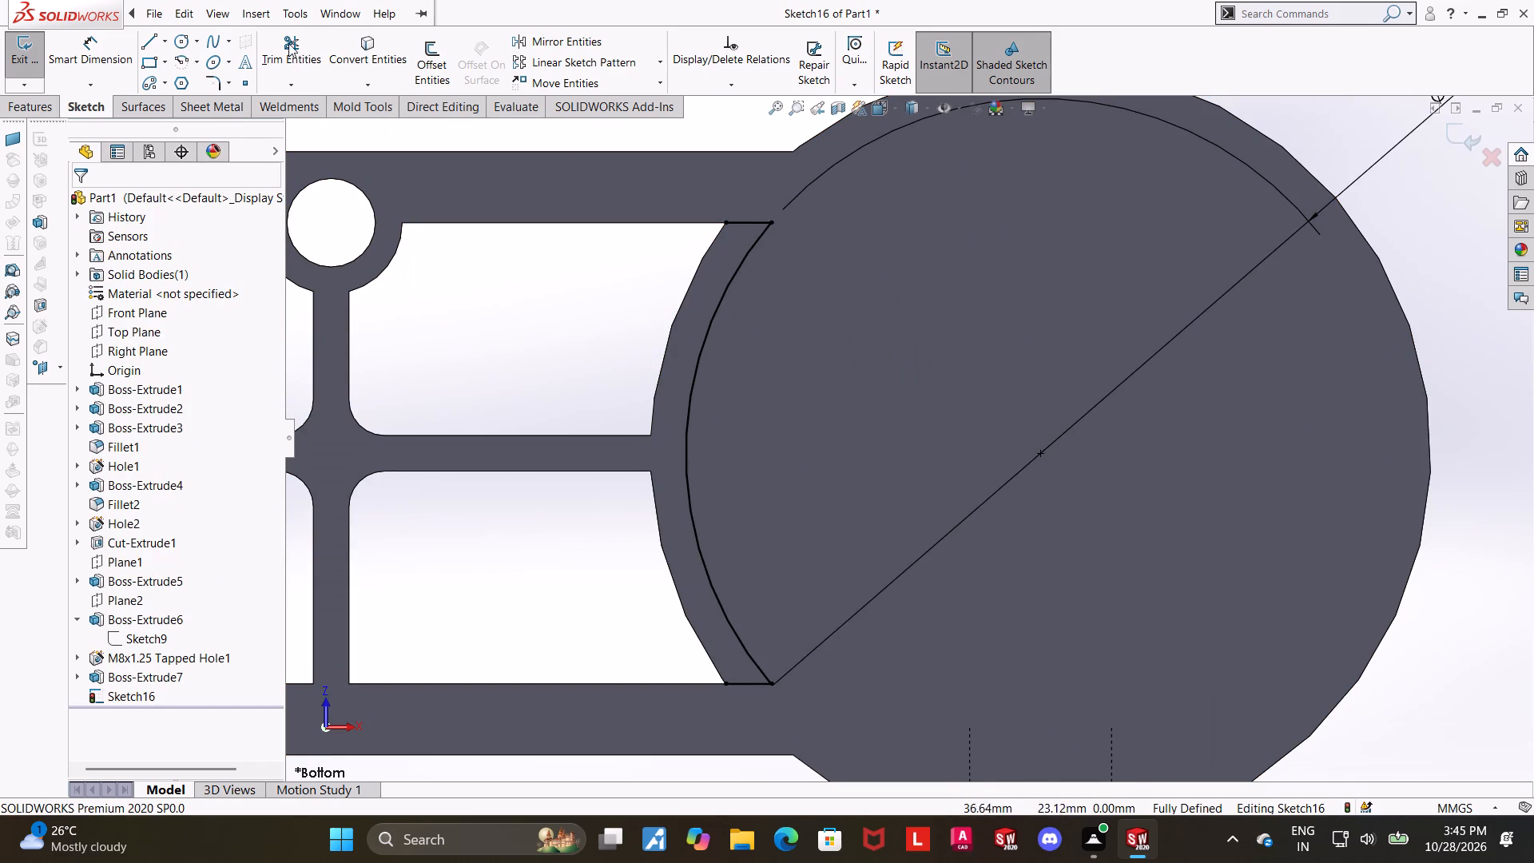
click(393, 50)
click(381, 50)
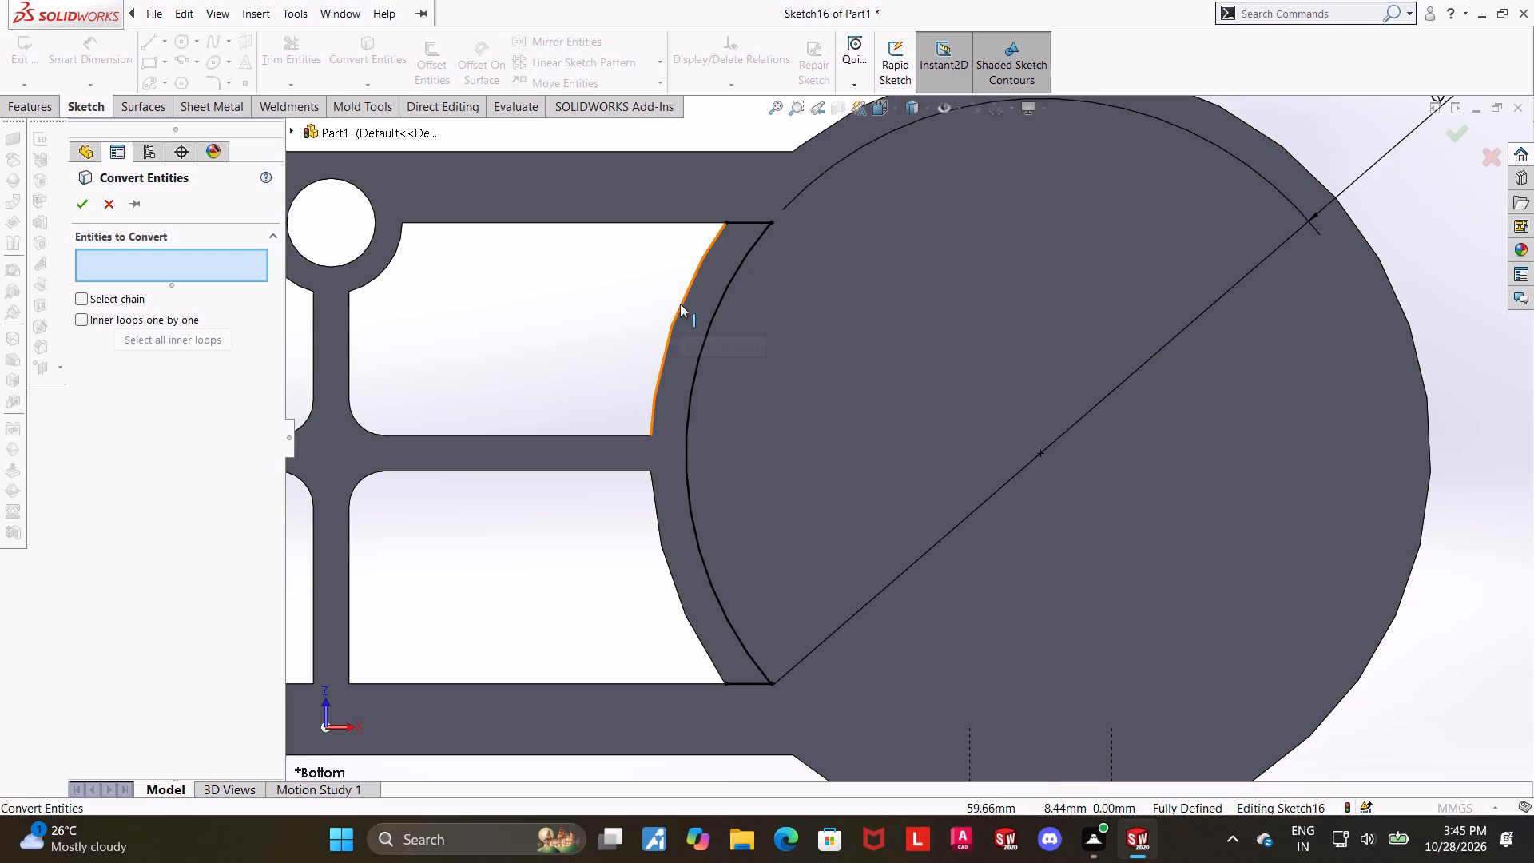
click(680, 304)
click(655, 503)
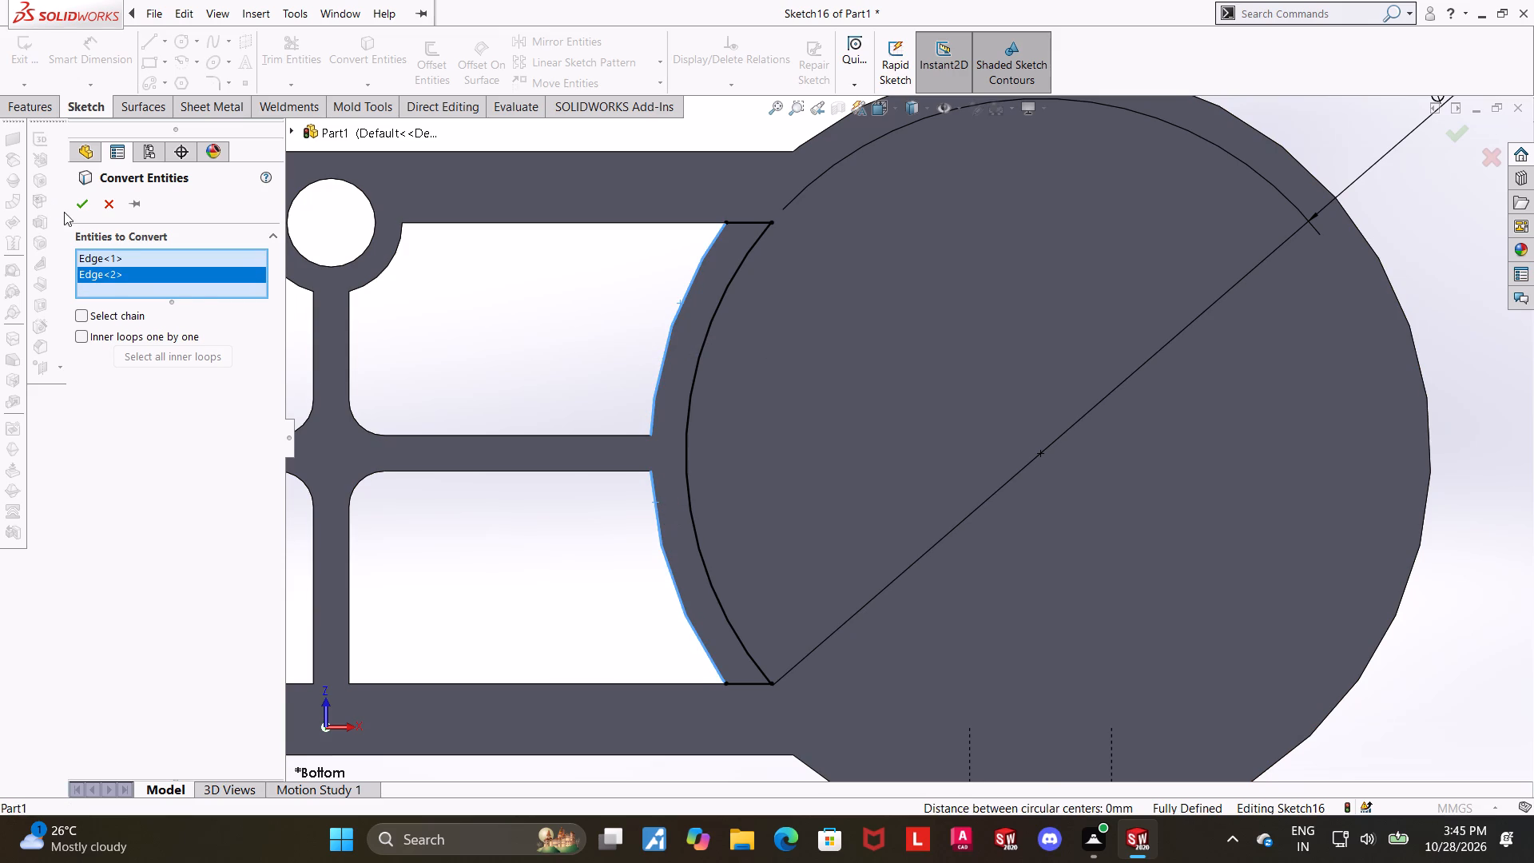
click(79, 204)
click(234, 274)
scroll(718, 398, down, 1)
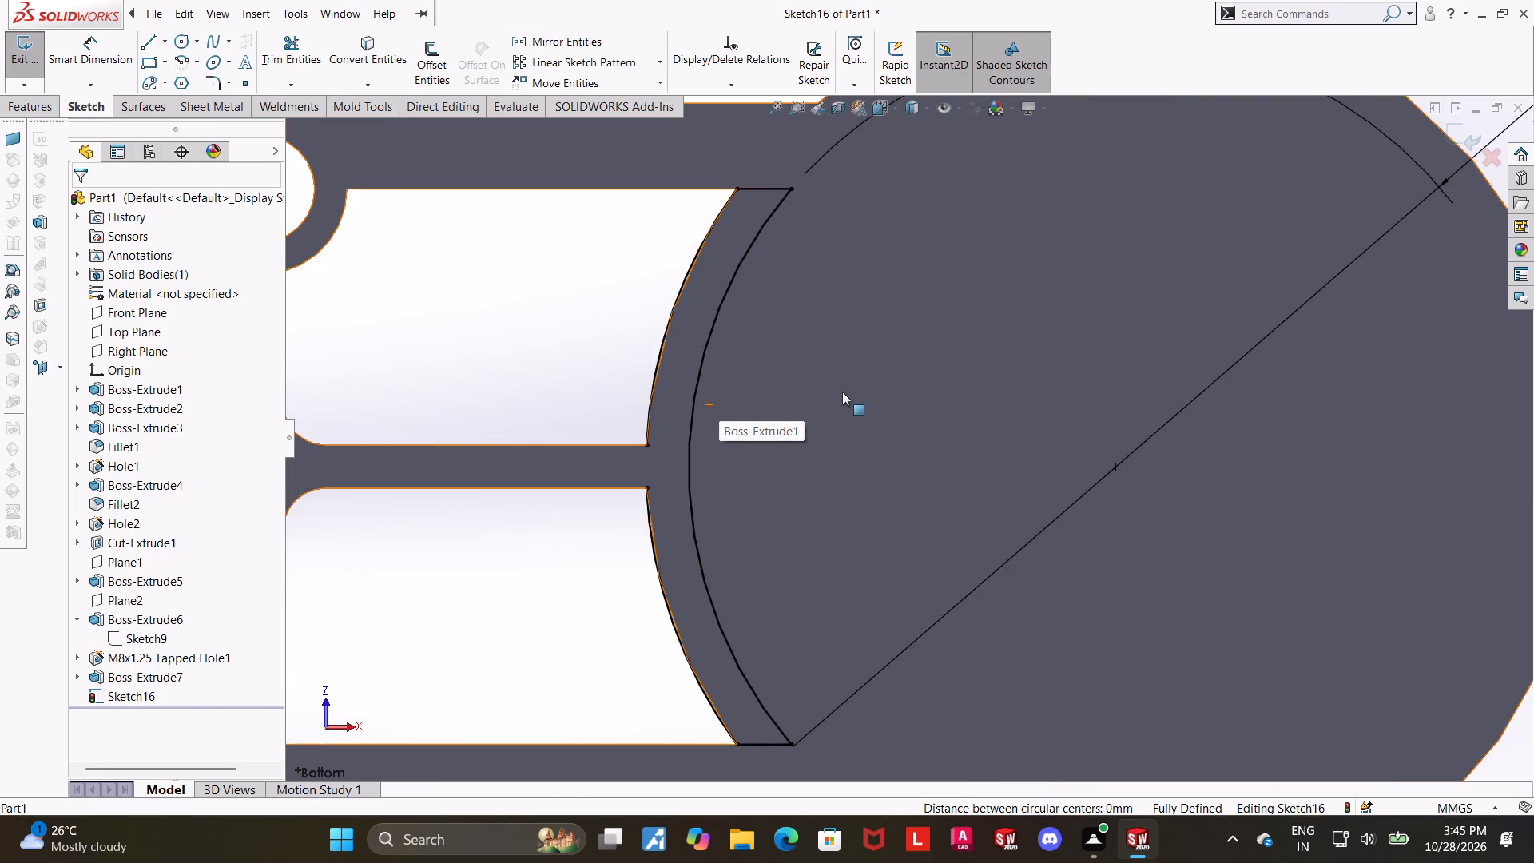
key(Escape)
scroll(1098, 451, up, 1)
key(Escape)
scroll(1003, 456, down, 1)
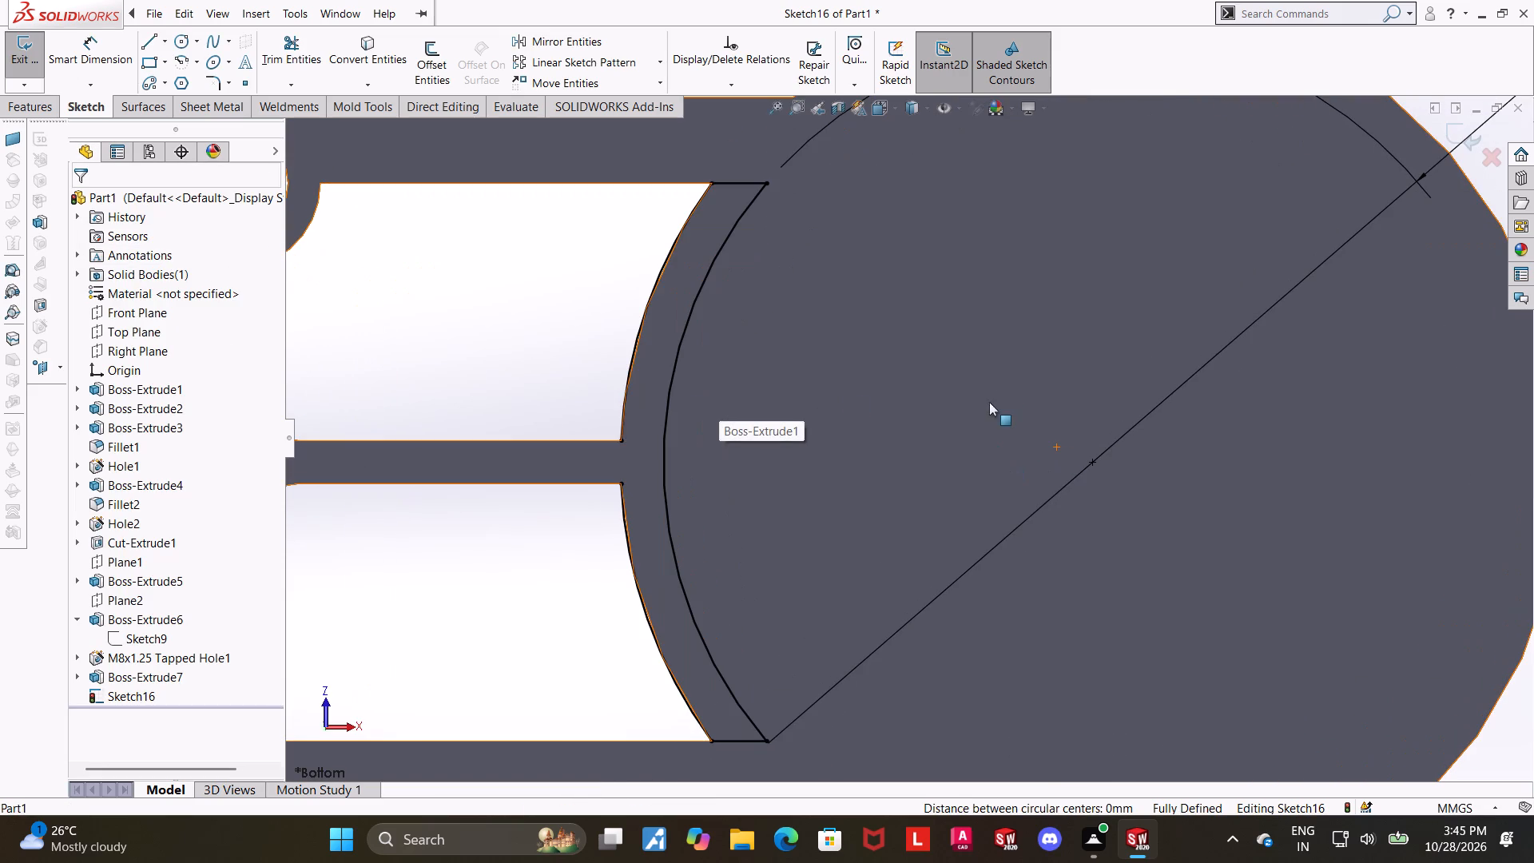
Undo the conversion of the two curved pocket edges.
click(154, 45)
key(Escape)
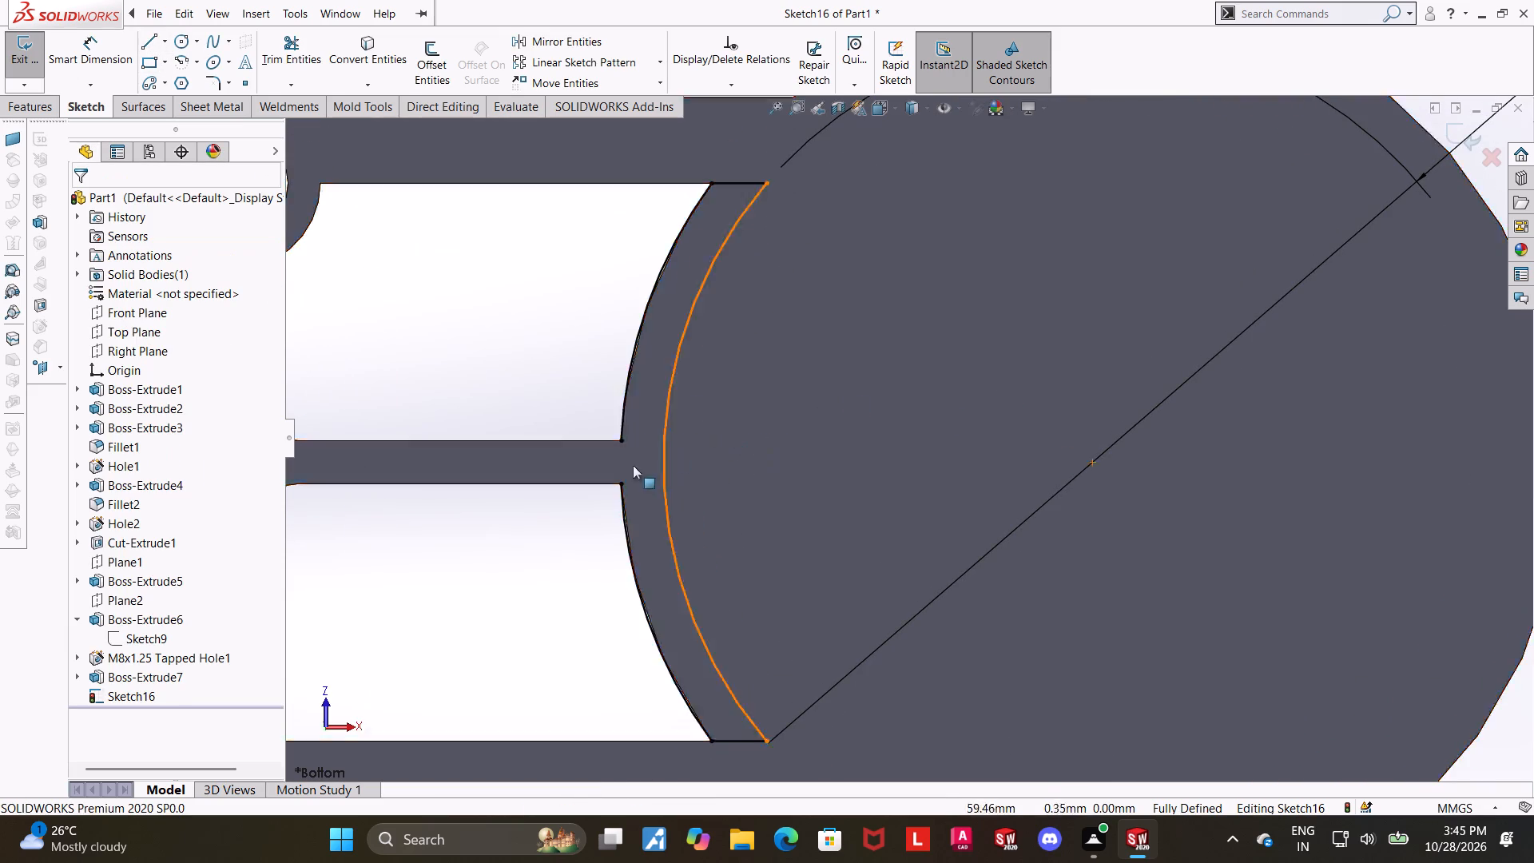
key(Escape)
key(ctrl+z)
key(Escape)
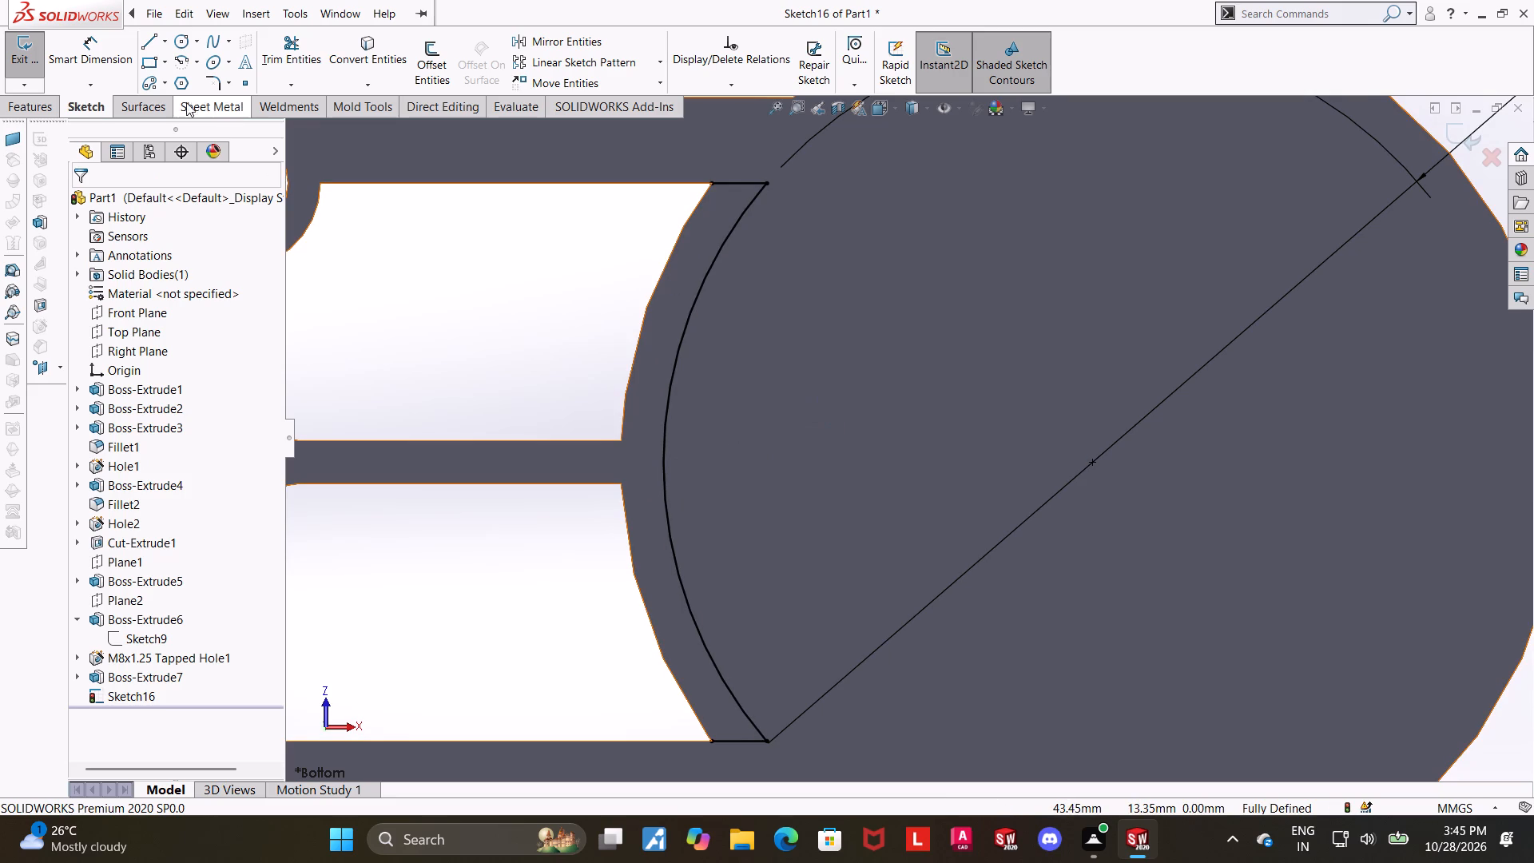
Close the crescent profile with a centerpoint arc about the boss centre, joining the short lines' outer ends at the pocket corners.
click(186, 55)
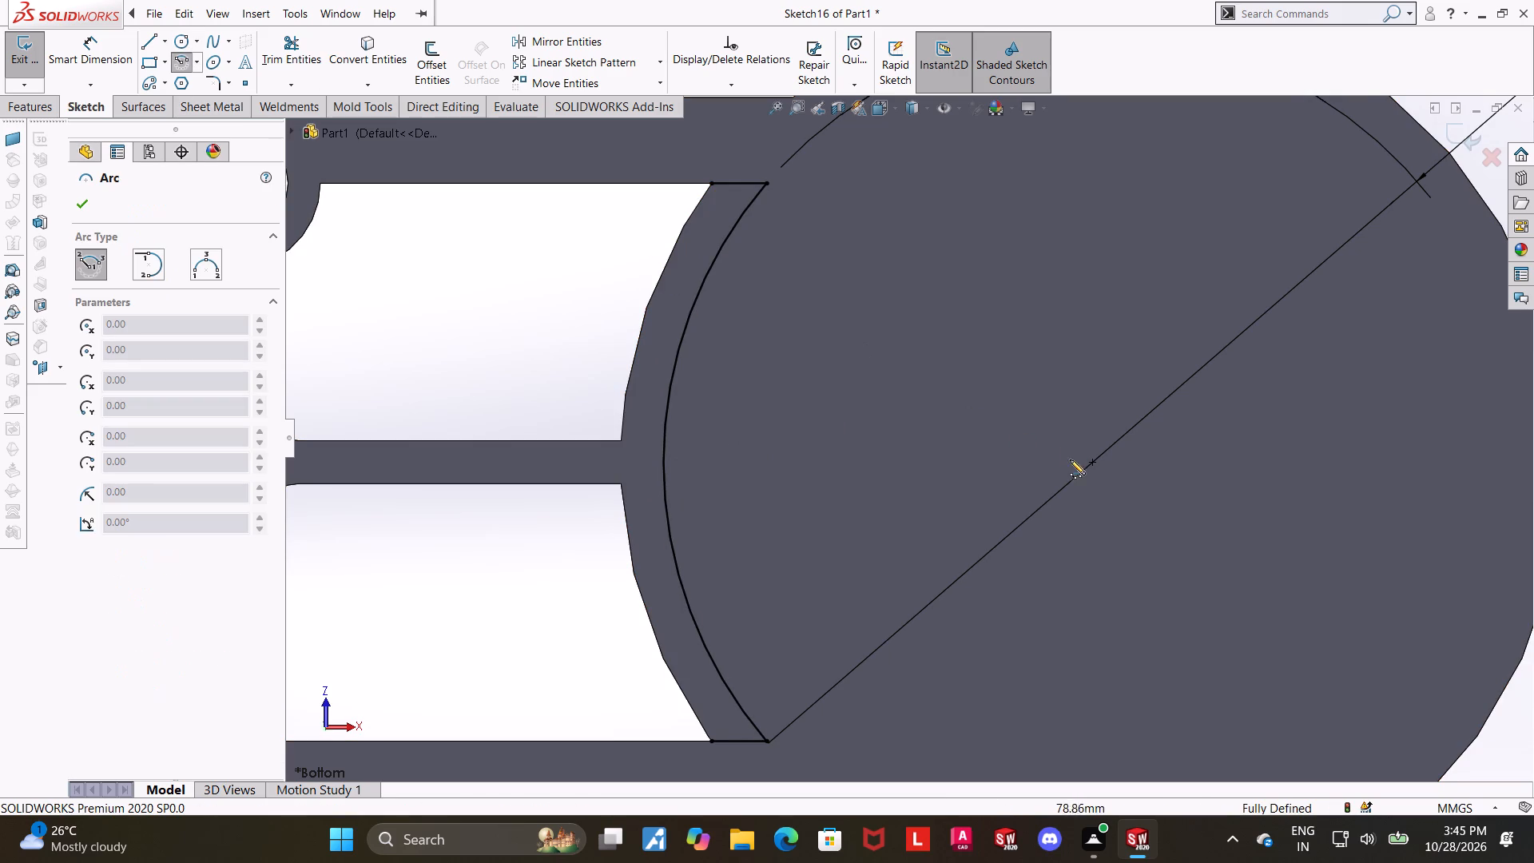
click(1095, 466)
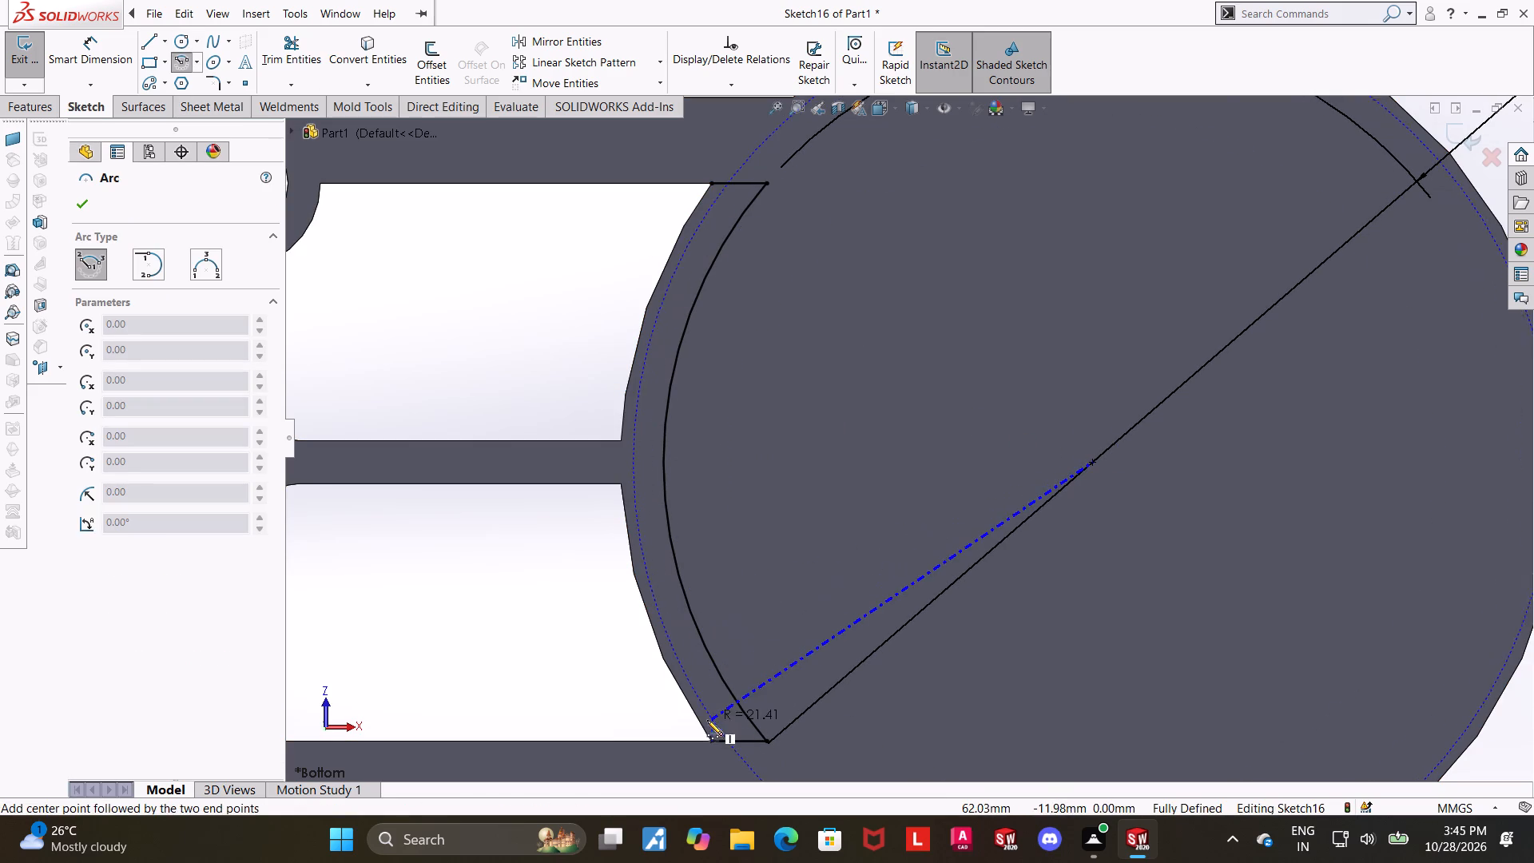
click(713, 739)
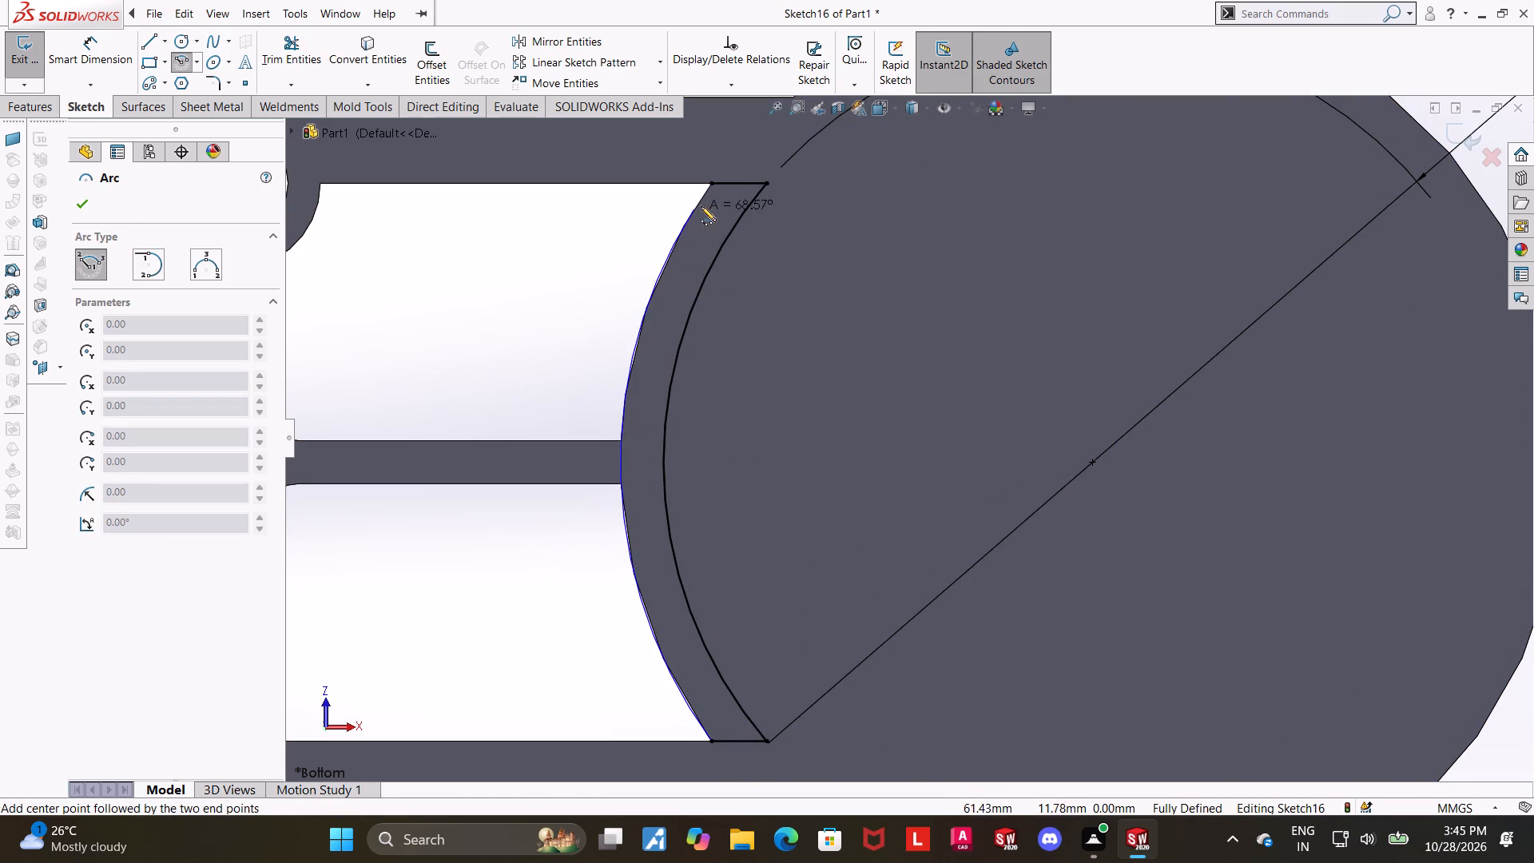
click(715, 183)
key(Escape)
key(Escape)
key(Escape)
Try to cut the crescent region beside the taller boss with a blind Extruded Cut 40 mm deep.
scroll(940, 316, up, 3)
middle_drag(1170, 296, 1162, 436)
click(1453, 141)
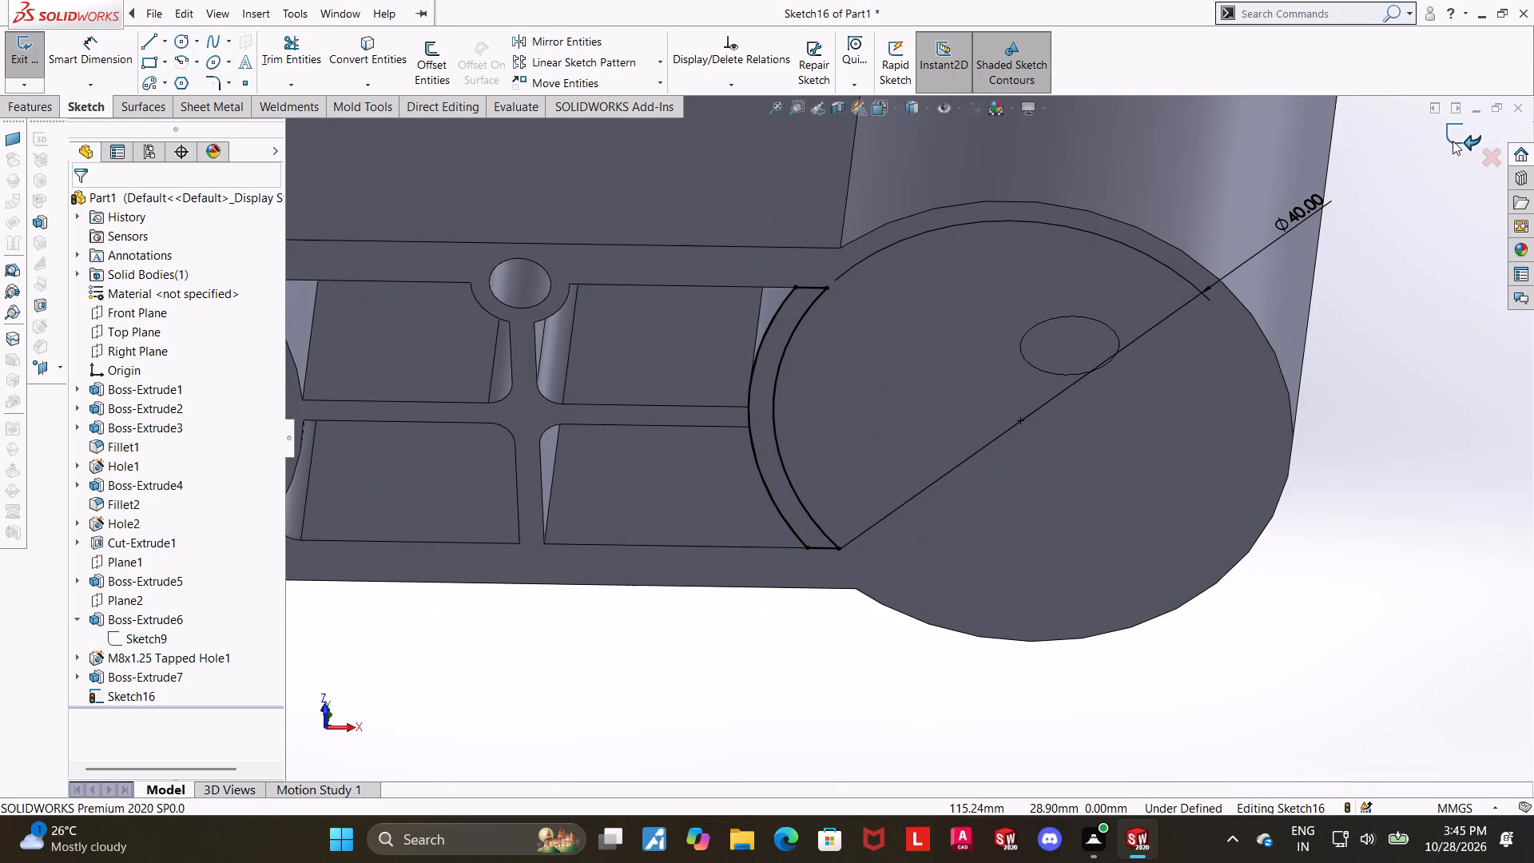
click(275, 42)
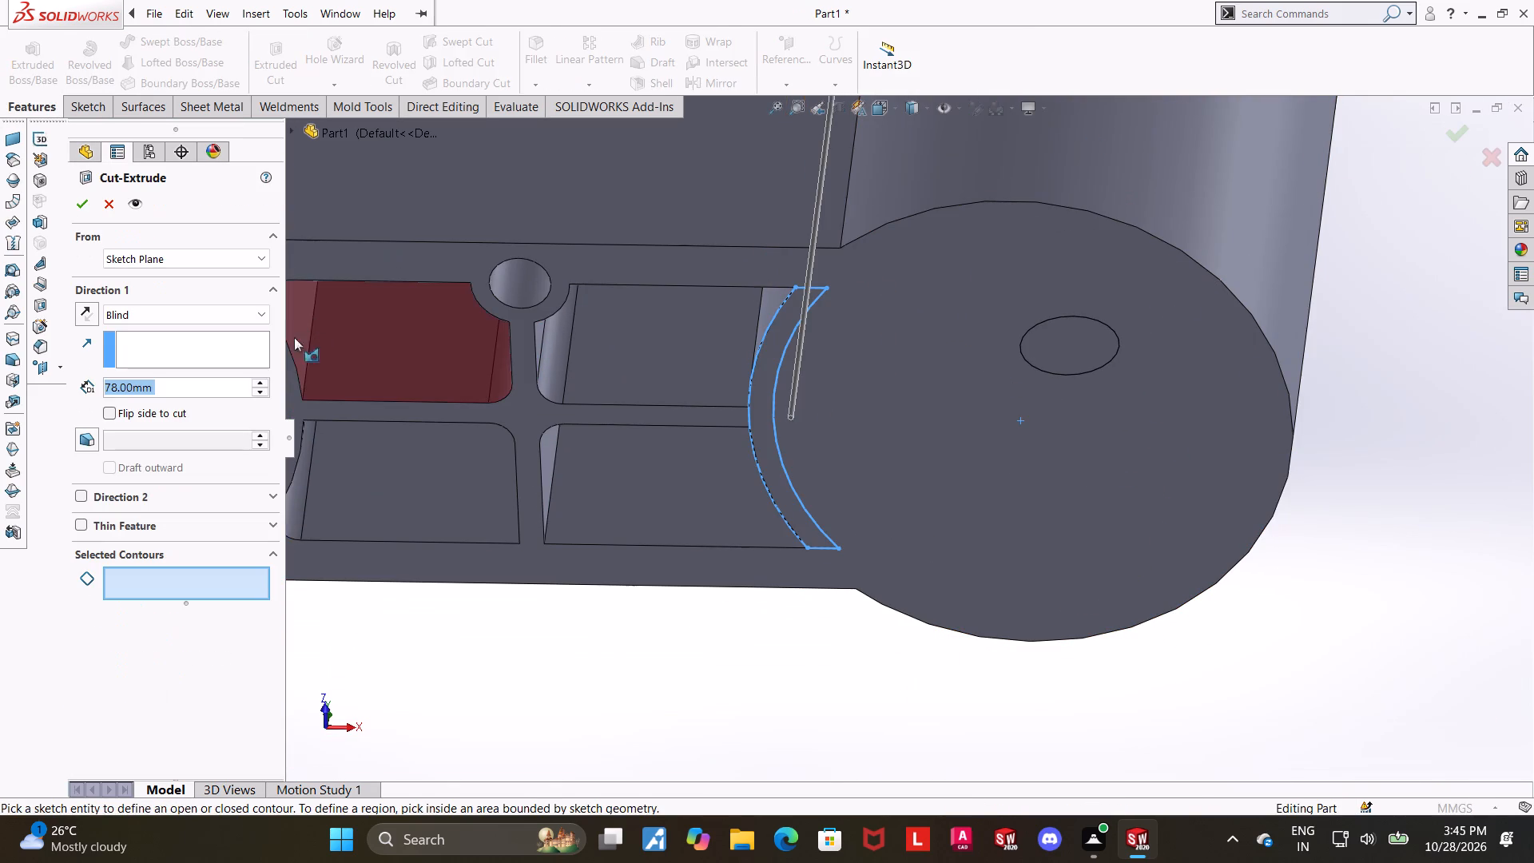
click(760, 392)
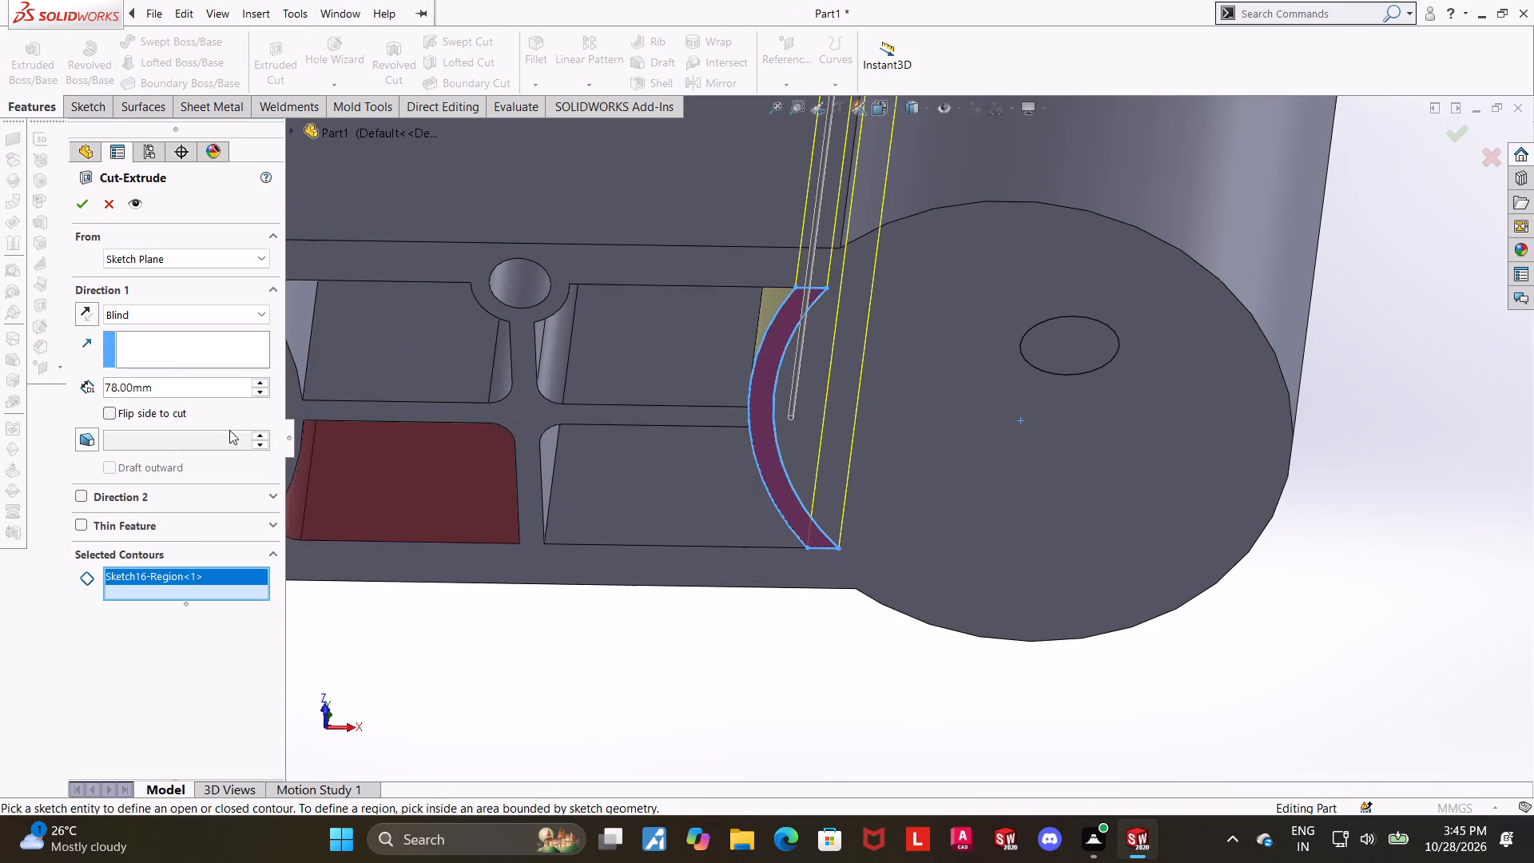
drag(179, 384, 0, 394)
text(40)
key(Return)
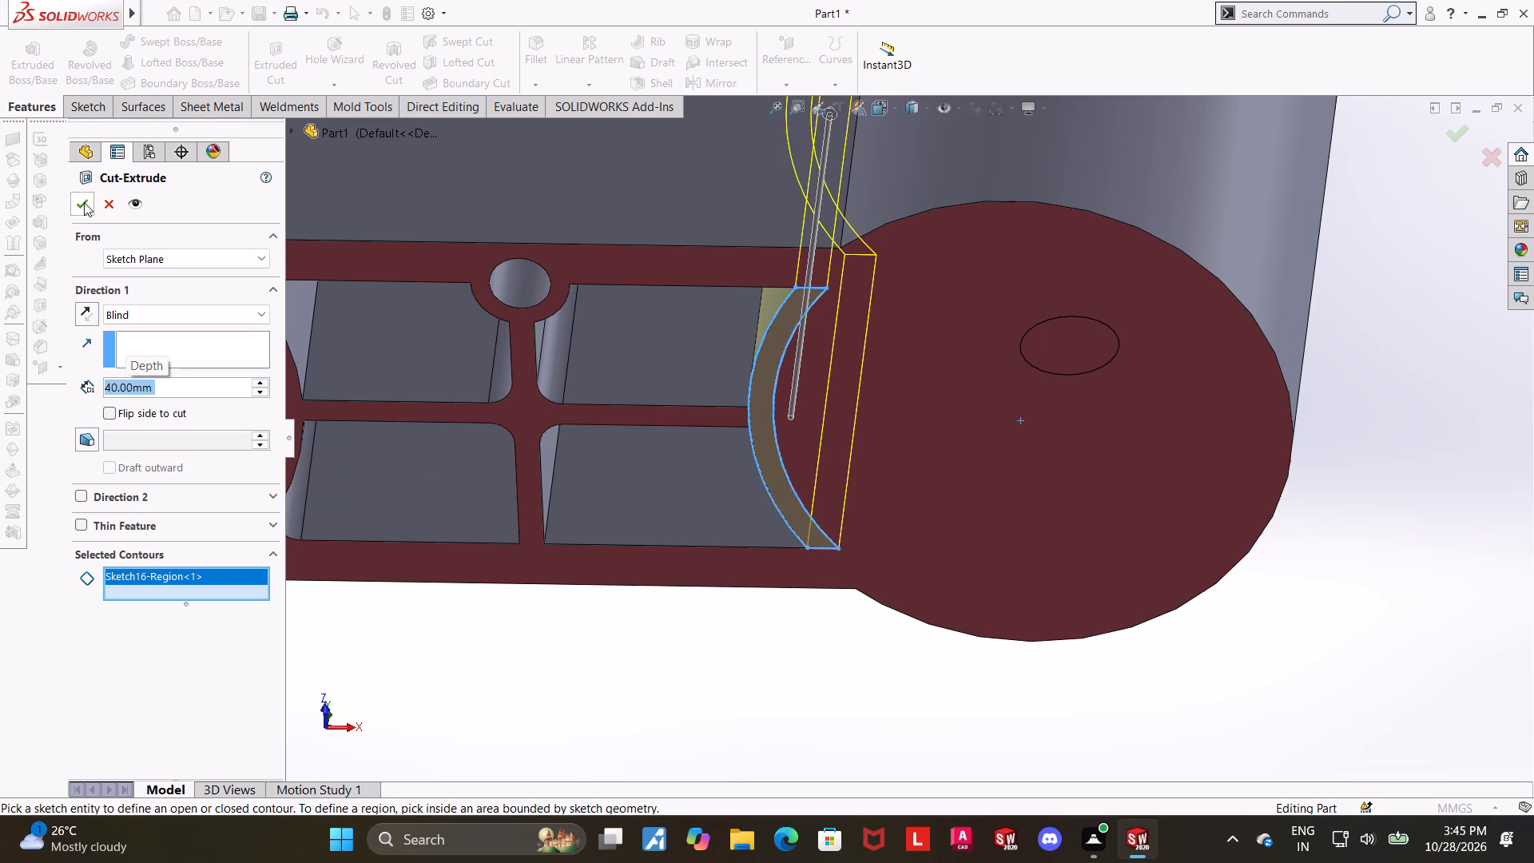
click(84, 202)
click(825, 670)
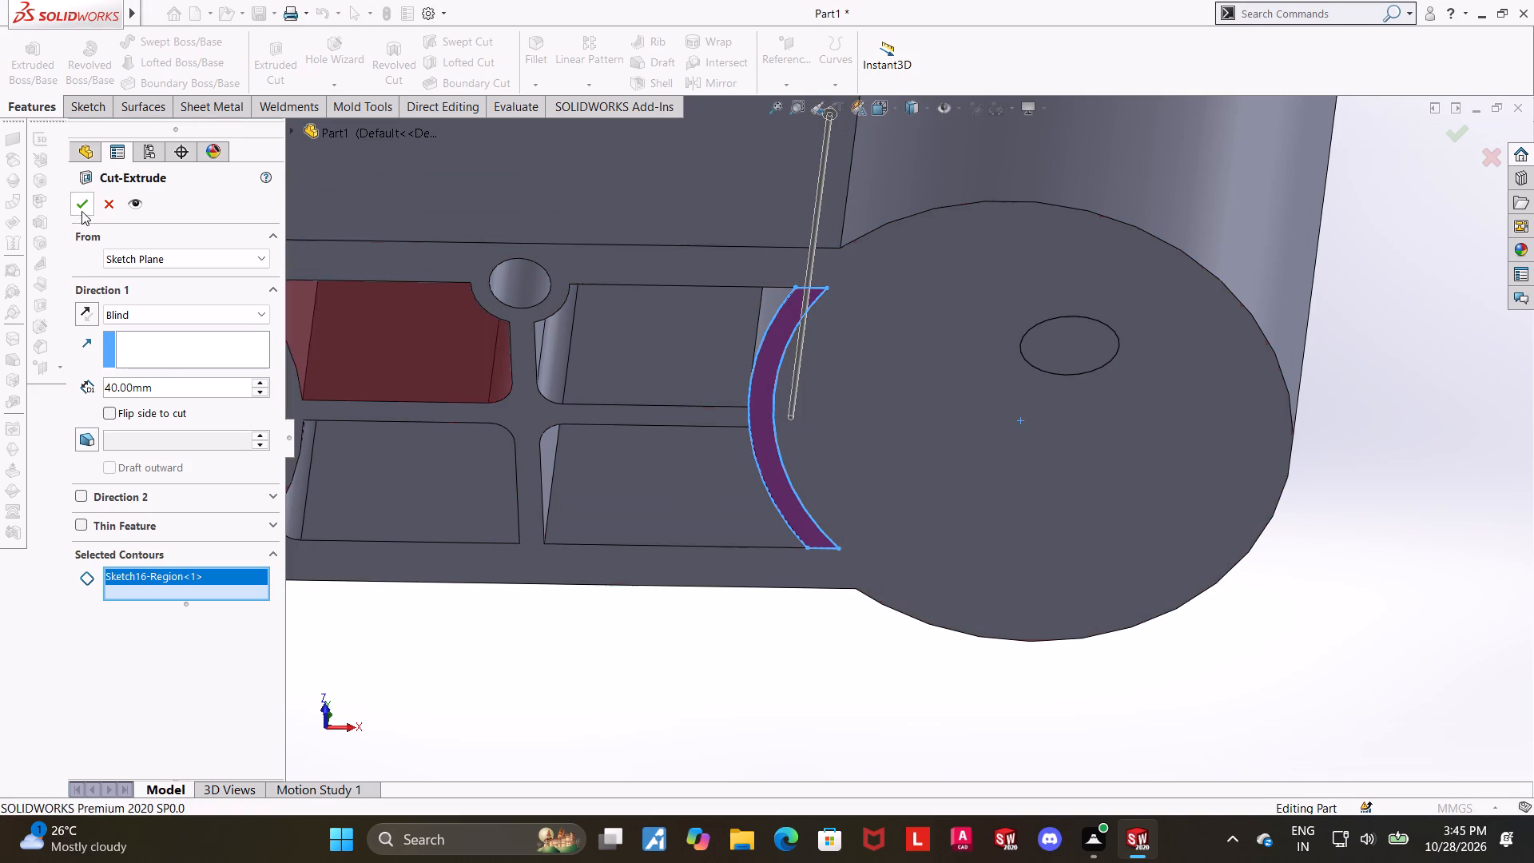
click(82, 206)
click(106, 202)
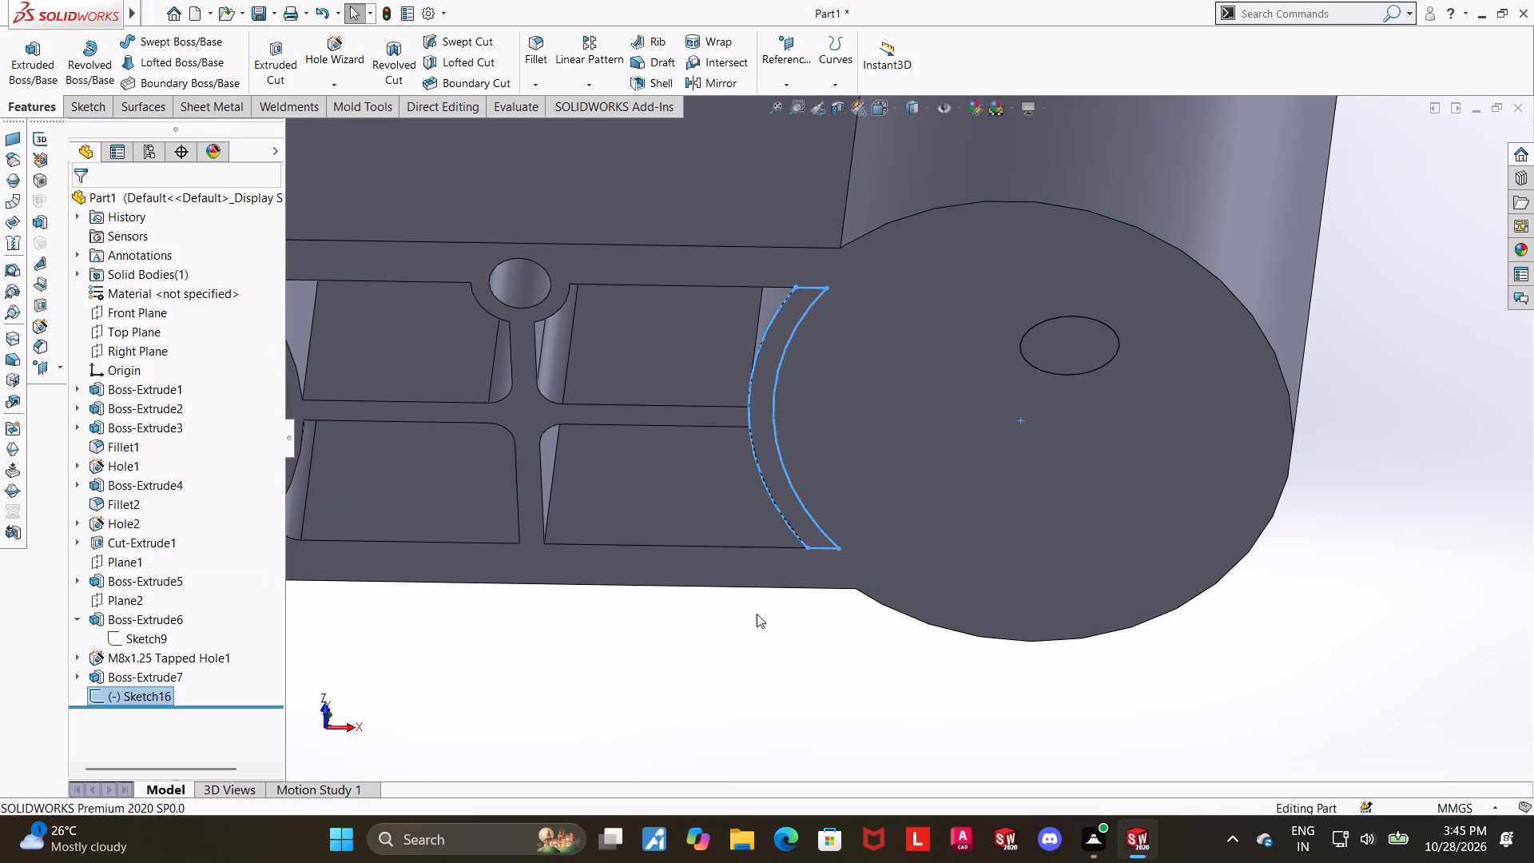
Undo the entire crescent sketch on the underside, including the sketch itself.
click(757, 614)
middle_drag(1031, 336, 1030, 556)
key(ctrl+z)
key(ctrl+z)
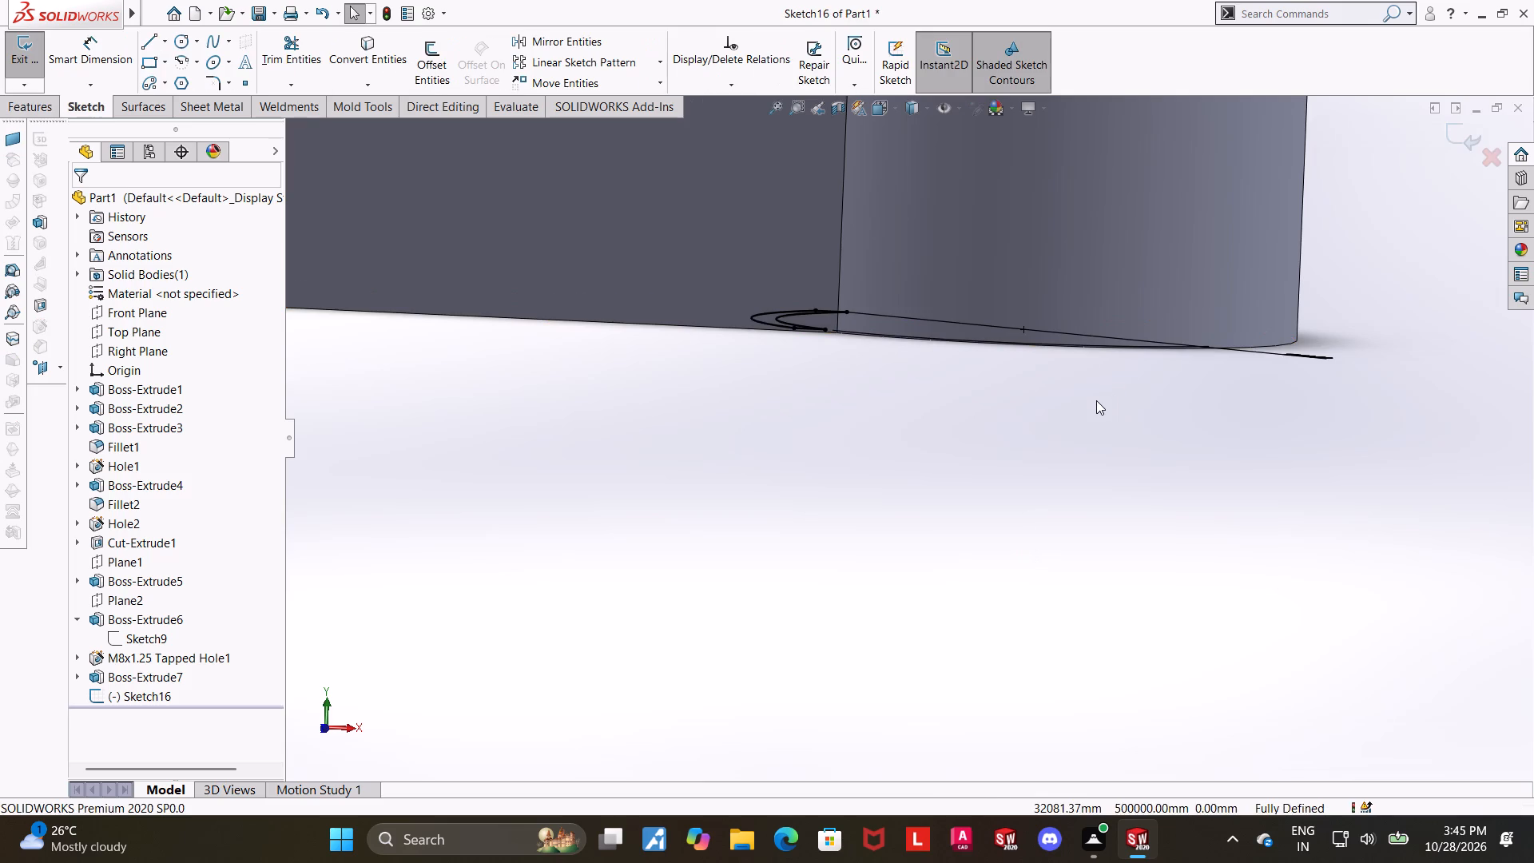
key(ctrl+z)
key(ctrl+z)
key(ctrl+z)
key(ctrl+z)
key(ctrl+z)
key(ctrl+z)
key(ctrl+z)
key(ctrl+z)
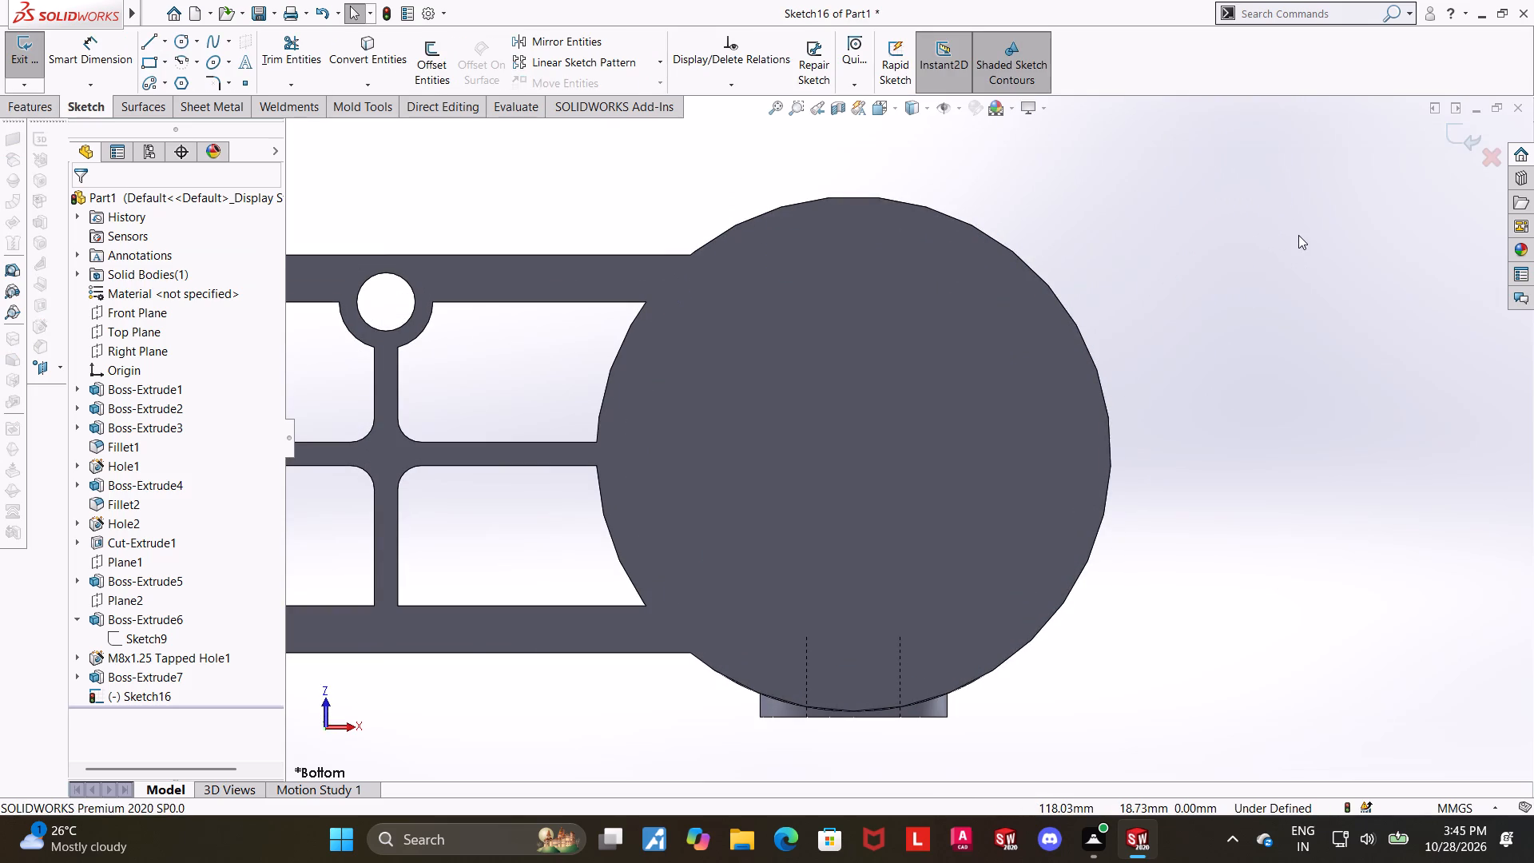
key(ctrl+z)
scroll(1309, 230, up, 5)
middle_drag(1051, 310, 1018, 563)
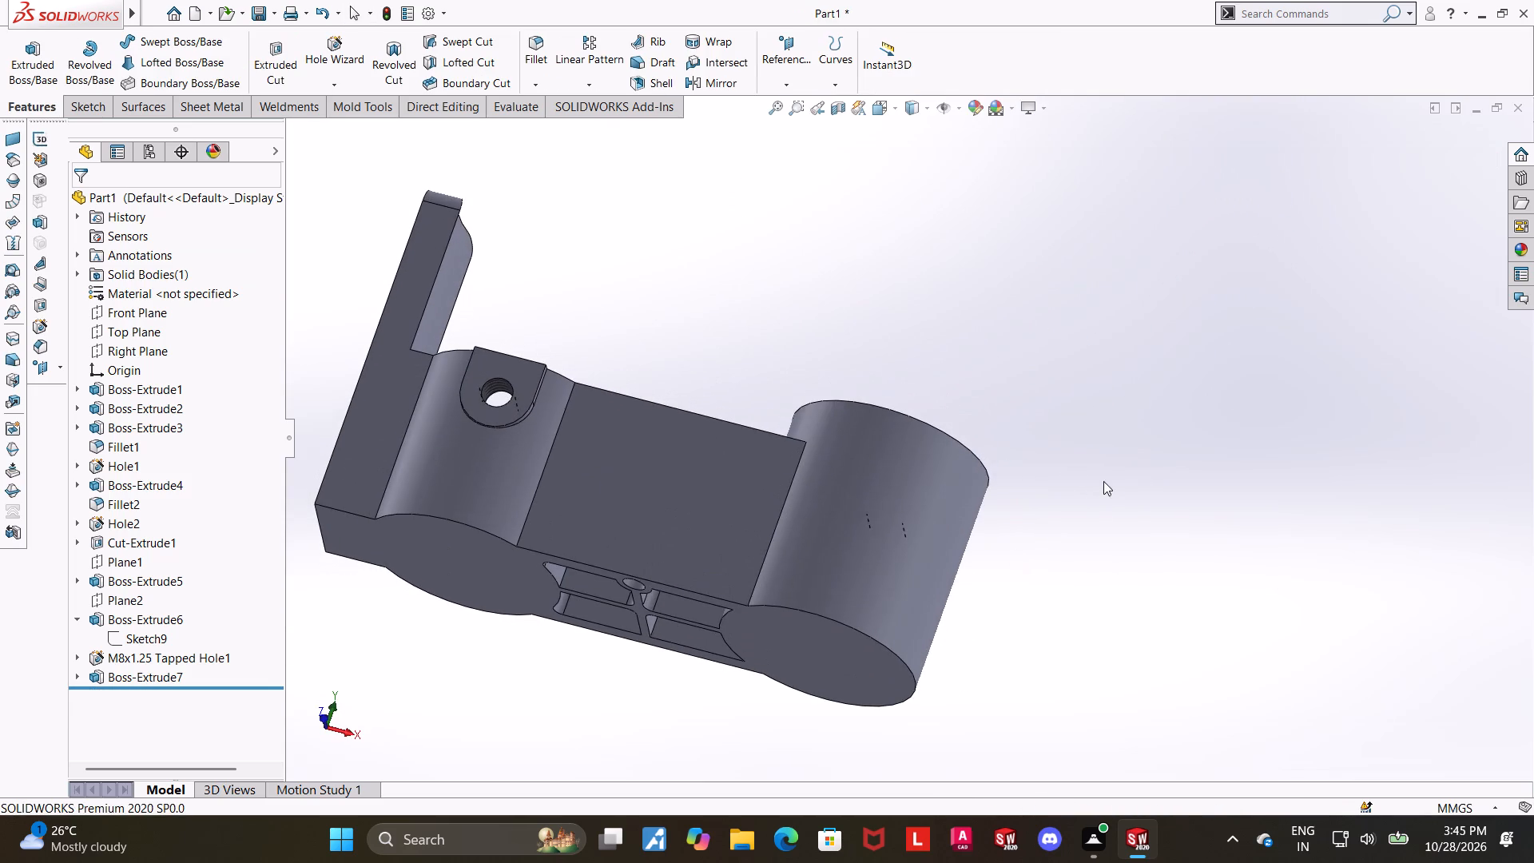
Undo the preceding sketch with the R20 arc at the taller boss, going back to Boss-Extrude7 as the last feature.
key(ctrl+z)
key(ctrl+z)
key(ctrl+z)
key(ctrl+z)
key(ctrl+z)
key(ctrl+z)
key(ctrl+z)
key(ctrl+z)
key(ctrl+z)
key(ctrl+z)
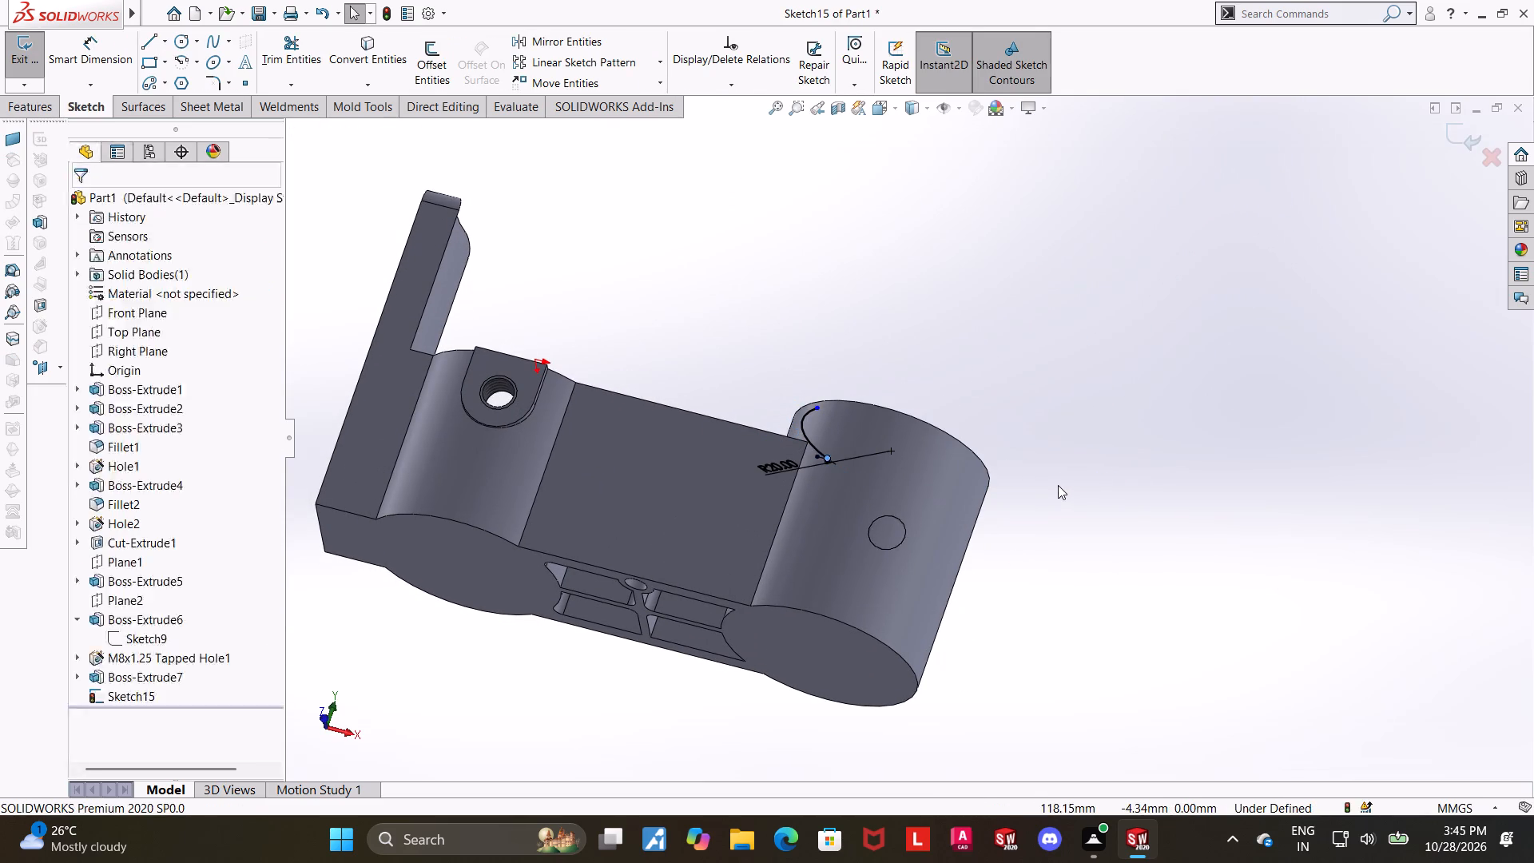
key(ctrl+z)
key(ctrl+z)
key(ctrl+z)
key(ctrl+z)
key(ctrl+z)
key(ctrl+z)
key(ctrl+z)
key(ctrl+z)
key(ctrl+z)
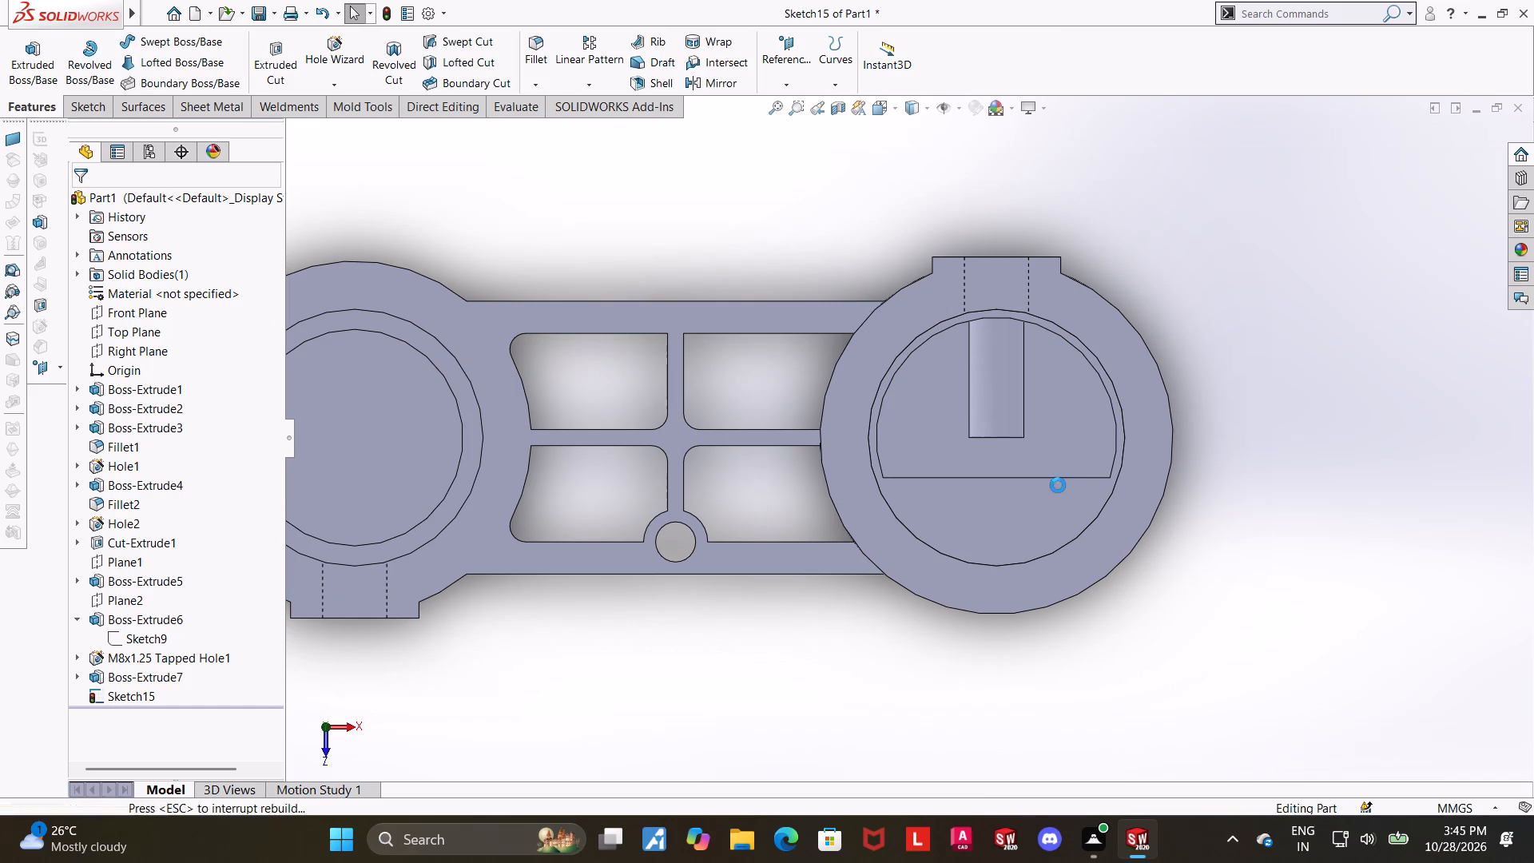
key(ctrl+z)
scroll(1142, 467, up, 4)
key(Escape)
click(1164, 471)
Examine the whole part from below and from opposite isometric directions, checking the bosses, rib pockets, tapped pads and side hole.
middle_drag(920, 533, 903, 431)
scroll(919, 531, up, 1)
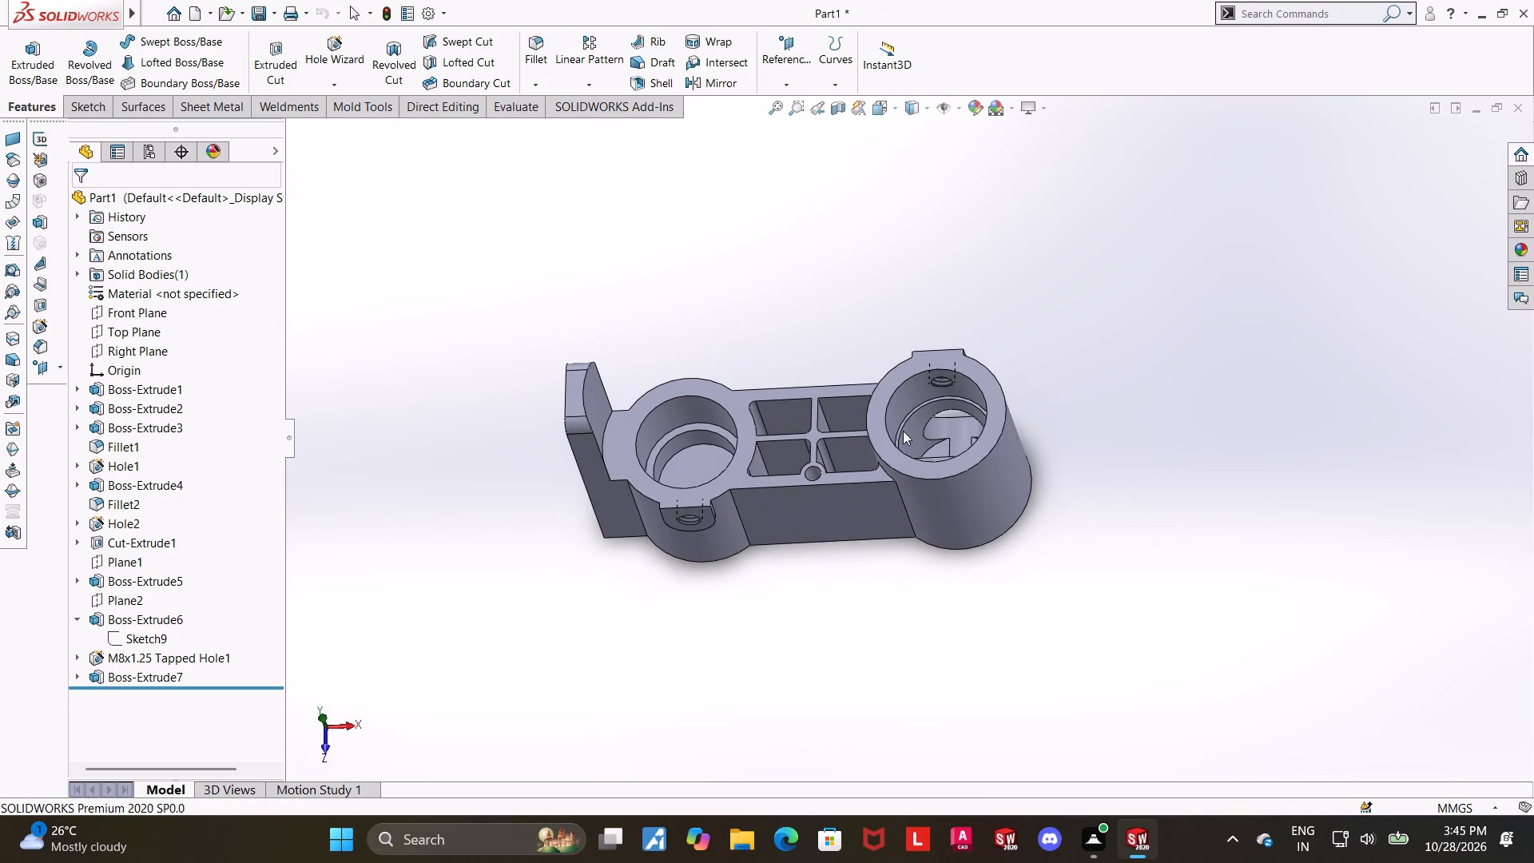
key(ctrl+7)
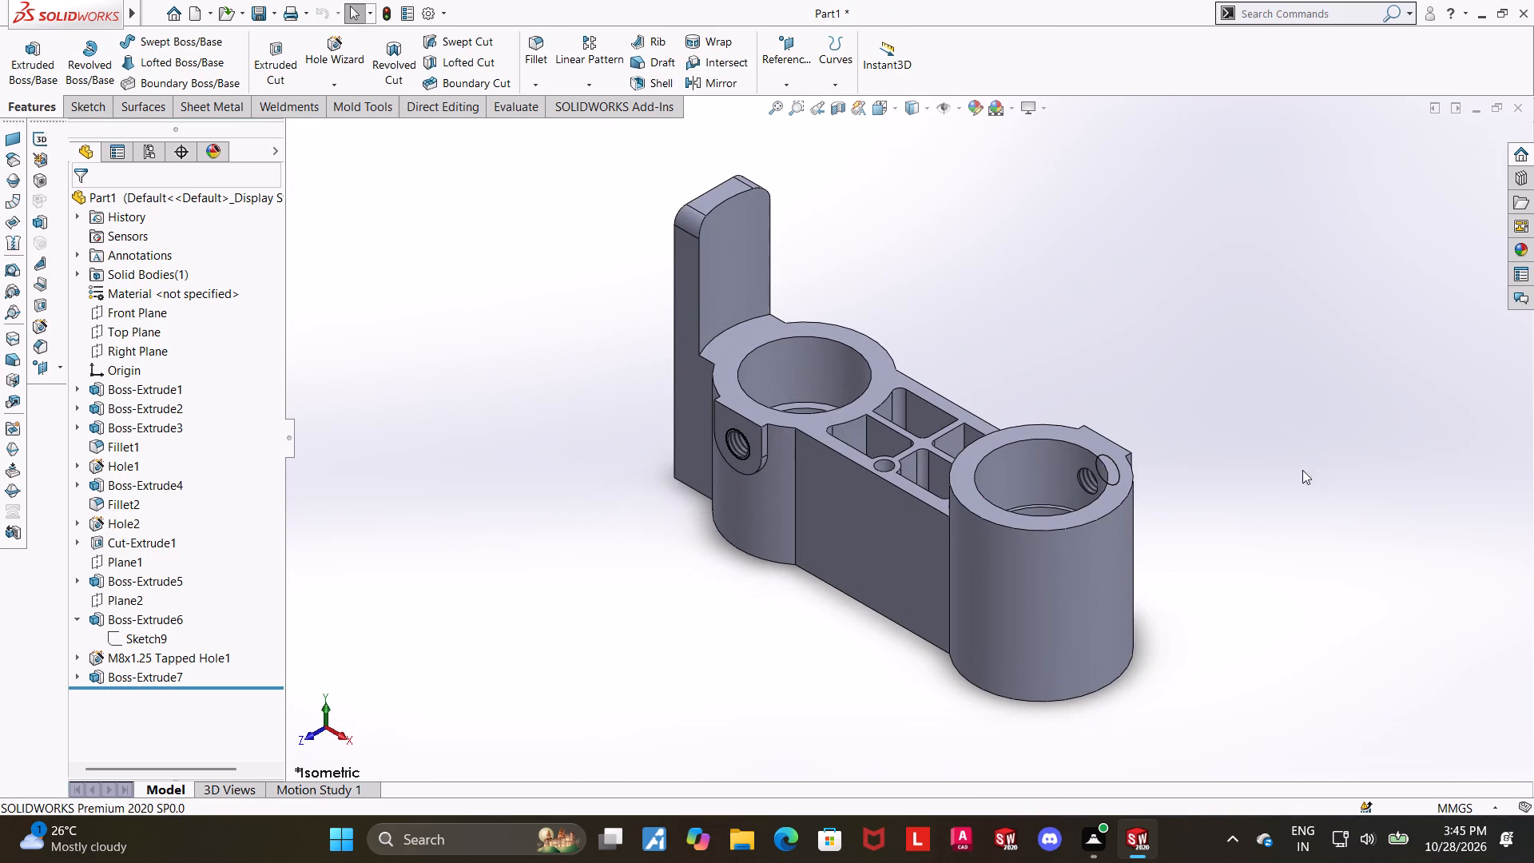
middle_drag(1289, 483, 1106, 444)
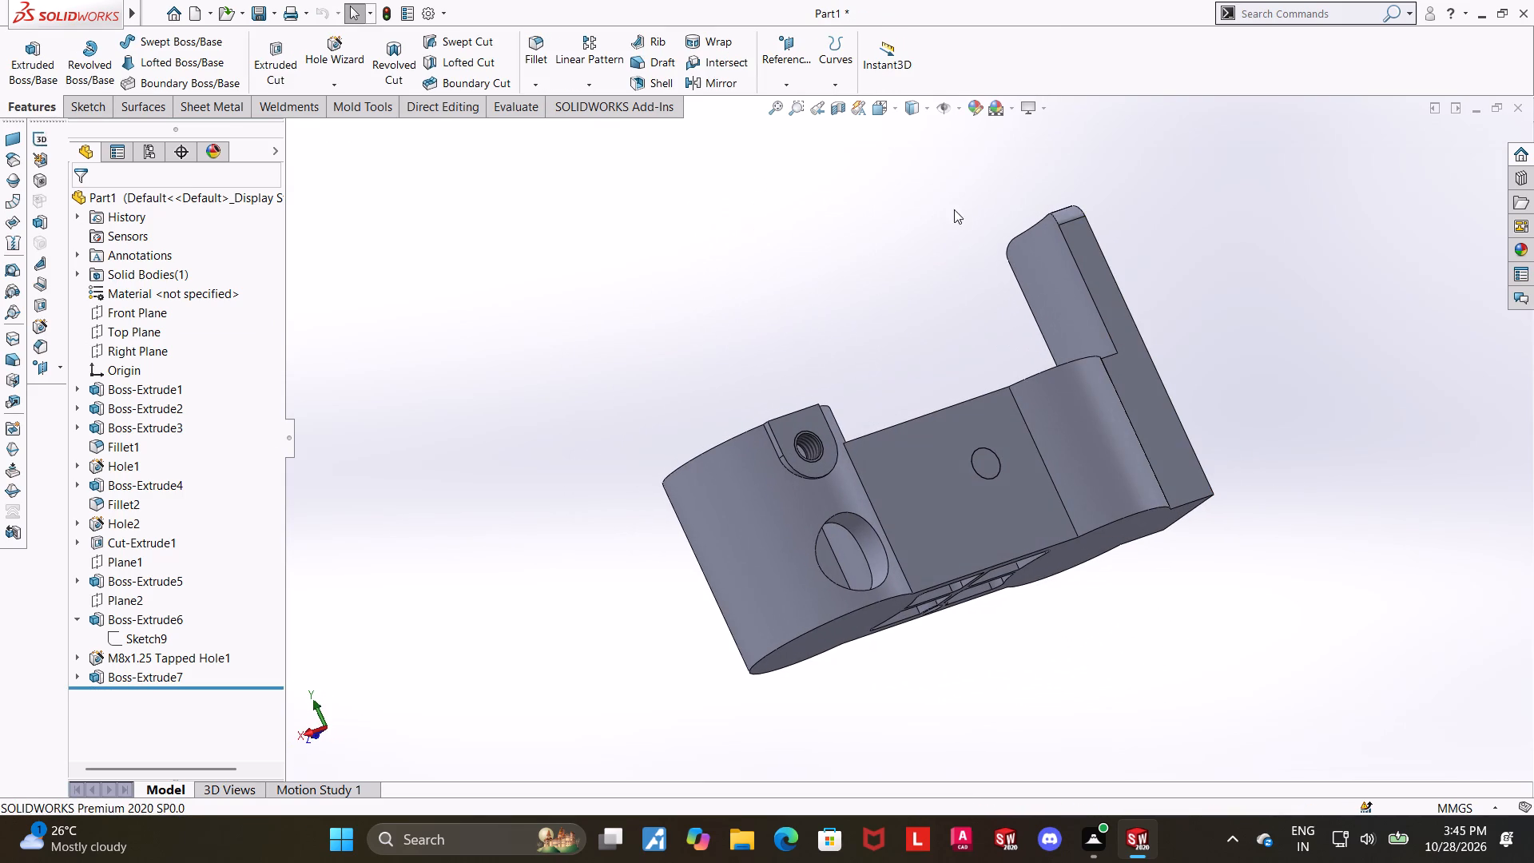
click(872, 113)
click(633, 408)
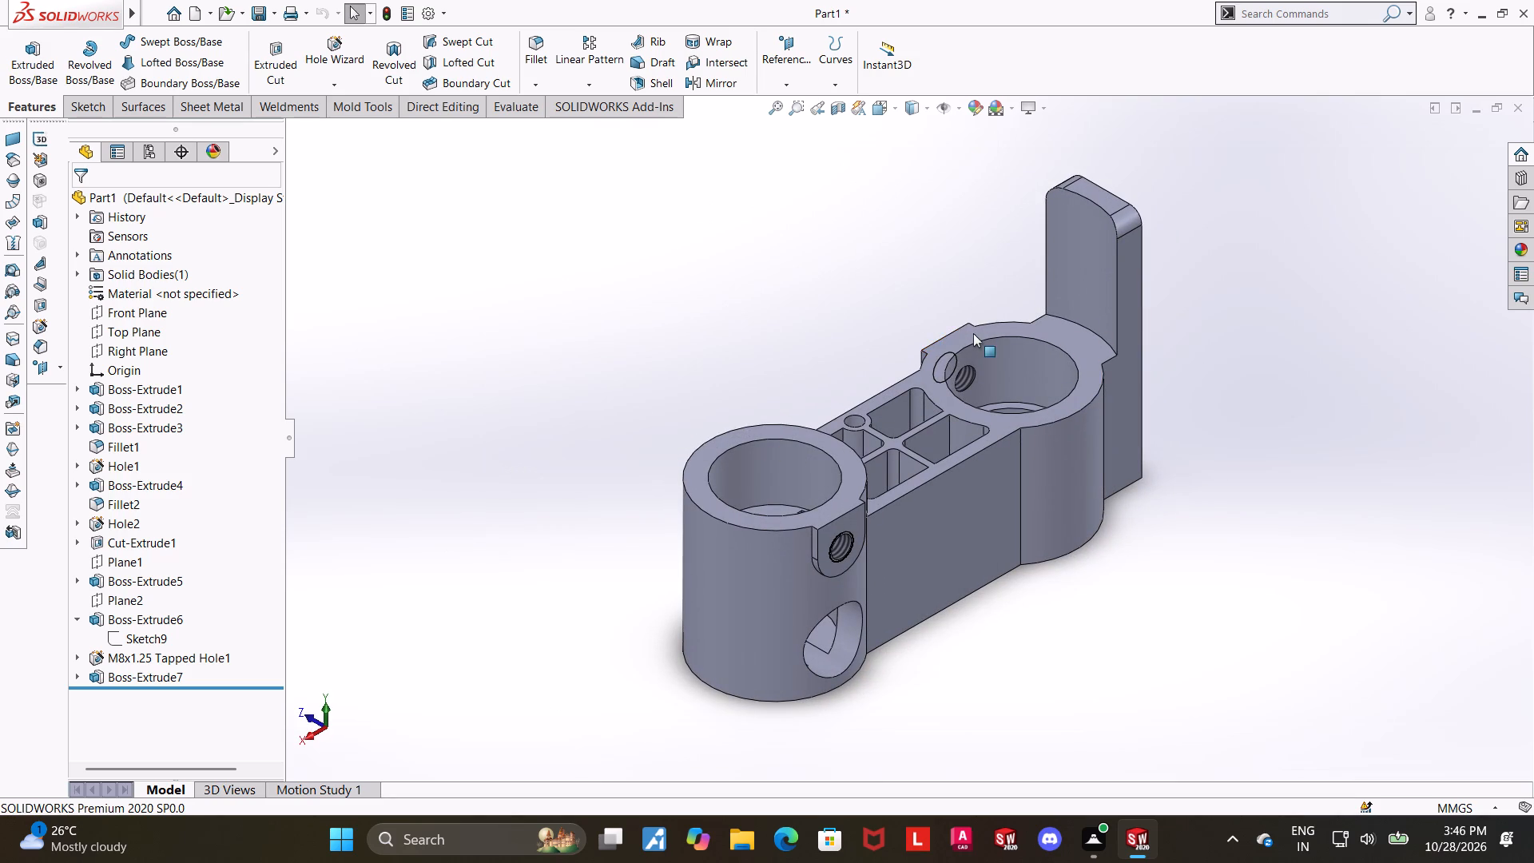
scroll(973, 335, down, 1)
scroll(1275, 496, up, 1)
scroll(723, 616, down, 1)
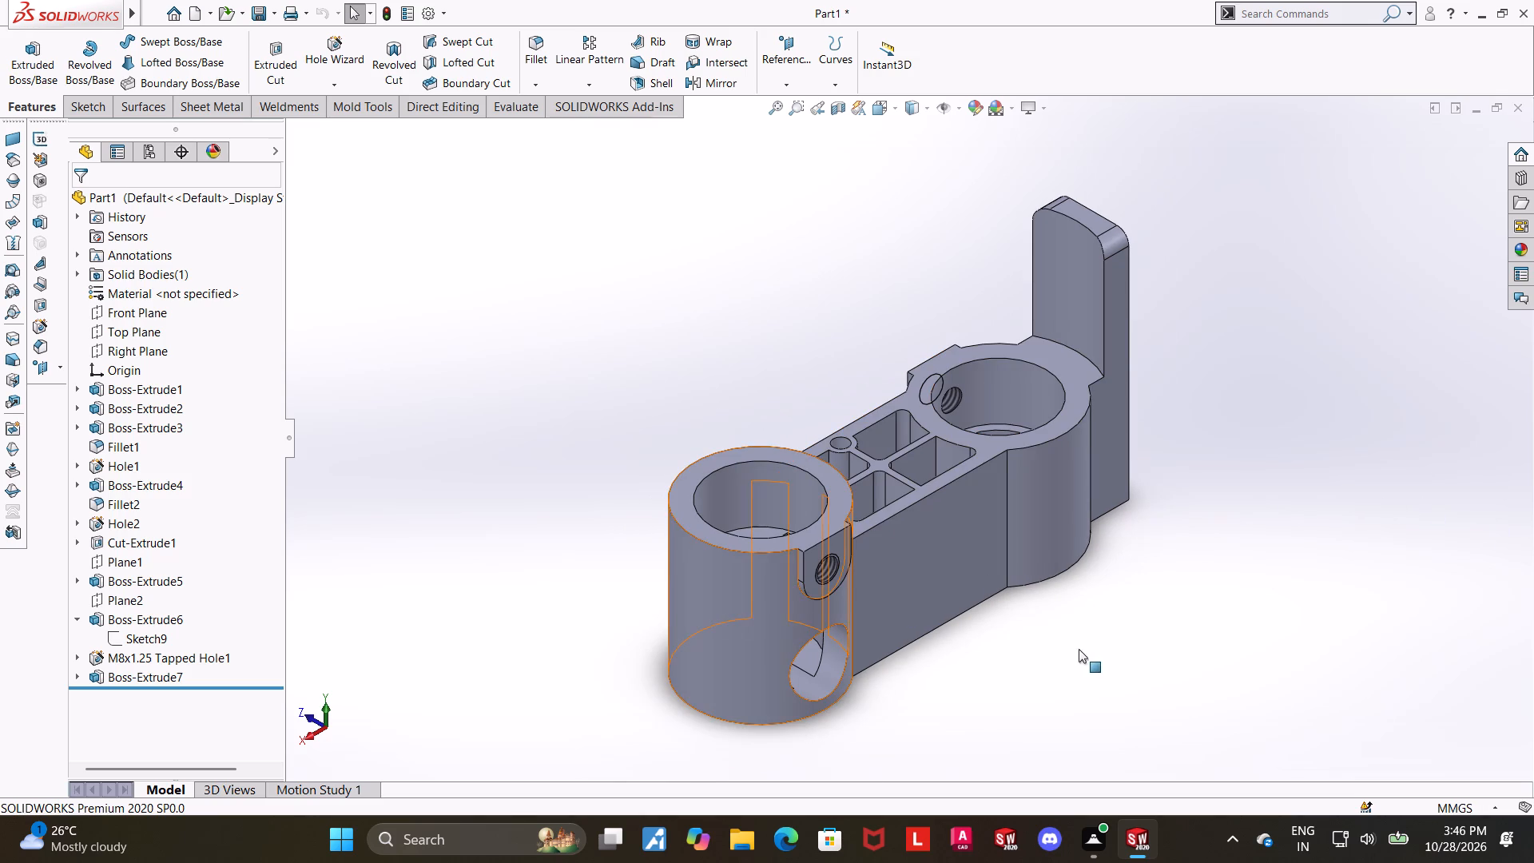
drag(1147, 638, 1135, 659)
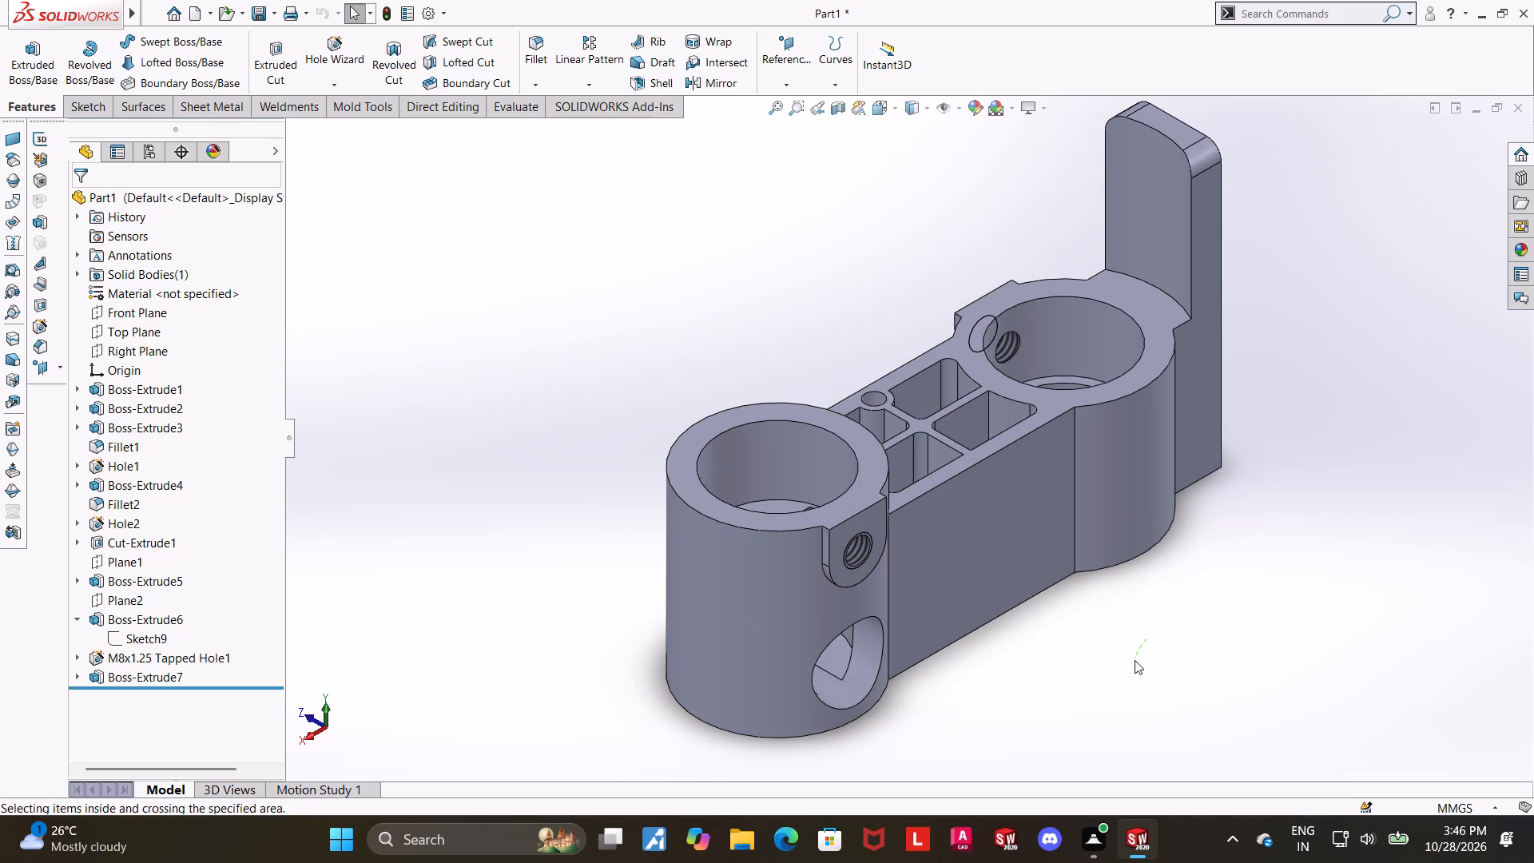
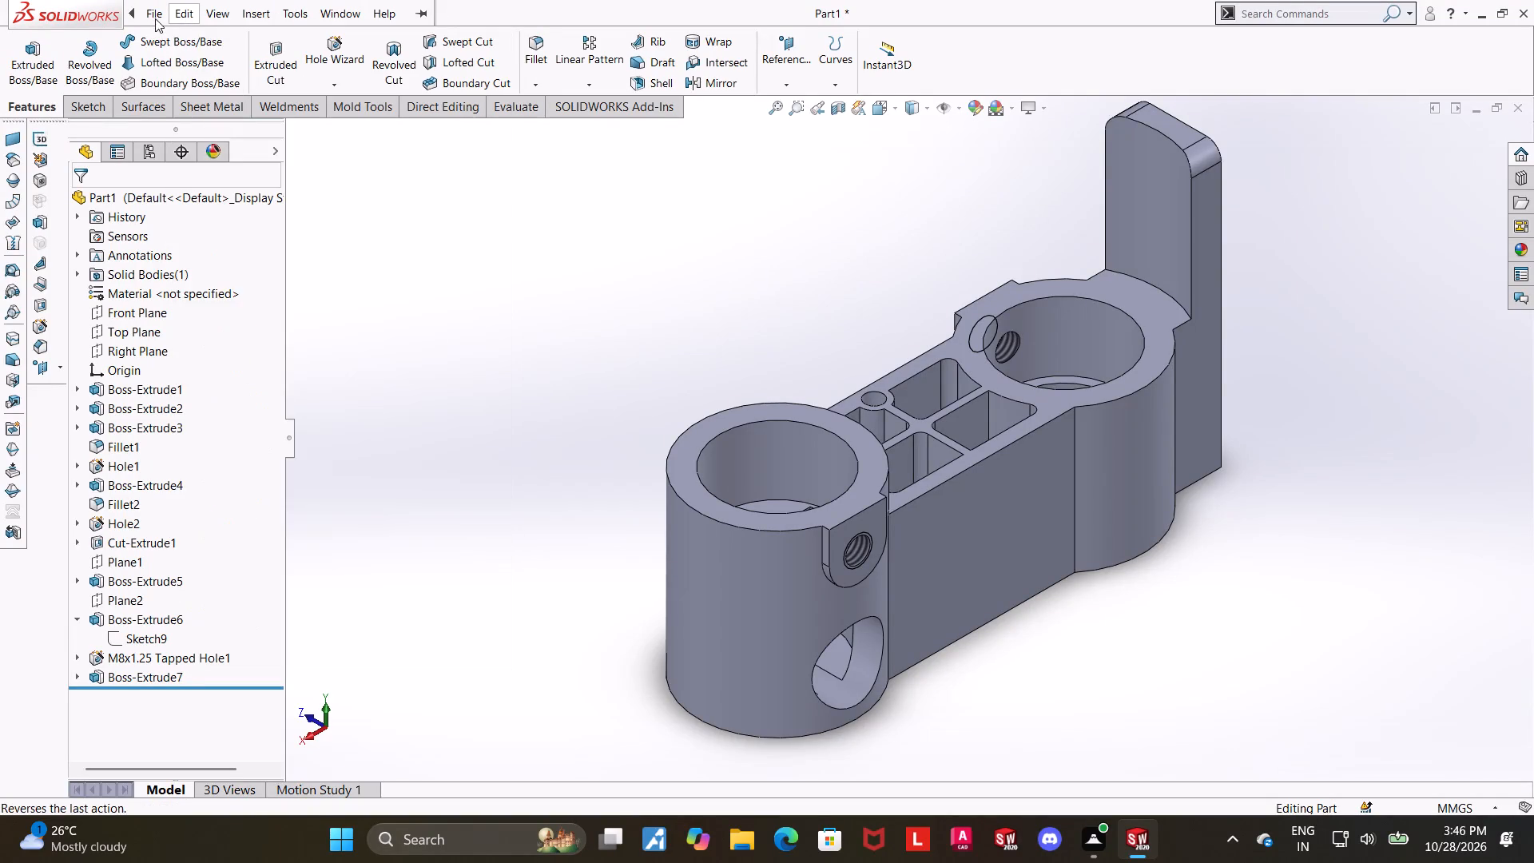
Save the part in the Downloads folder as a SOLIDWORKS Part named "bi cylindrical linkage".
click(185, 209)
text(bi cylindrical linkage)
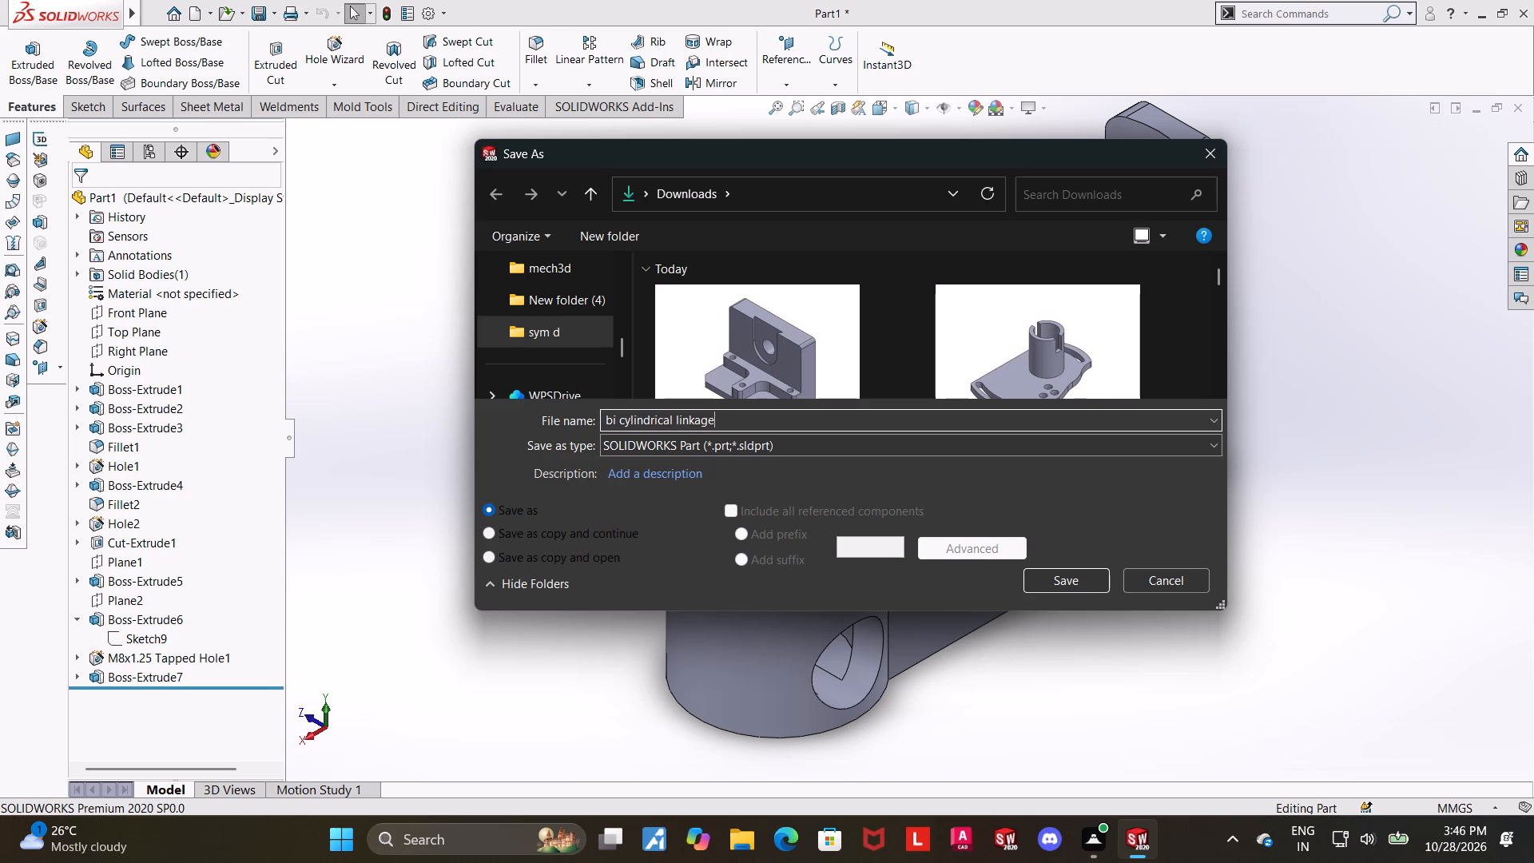
key(Return)
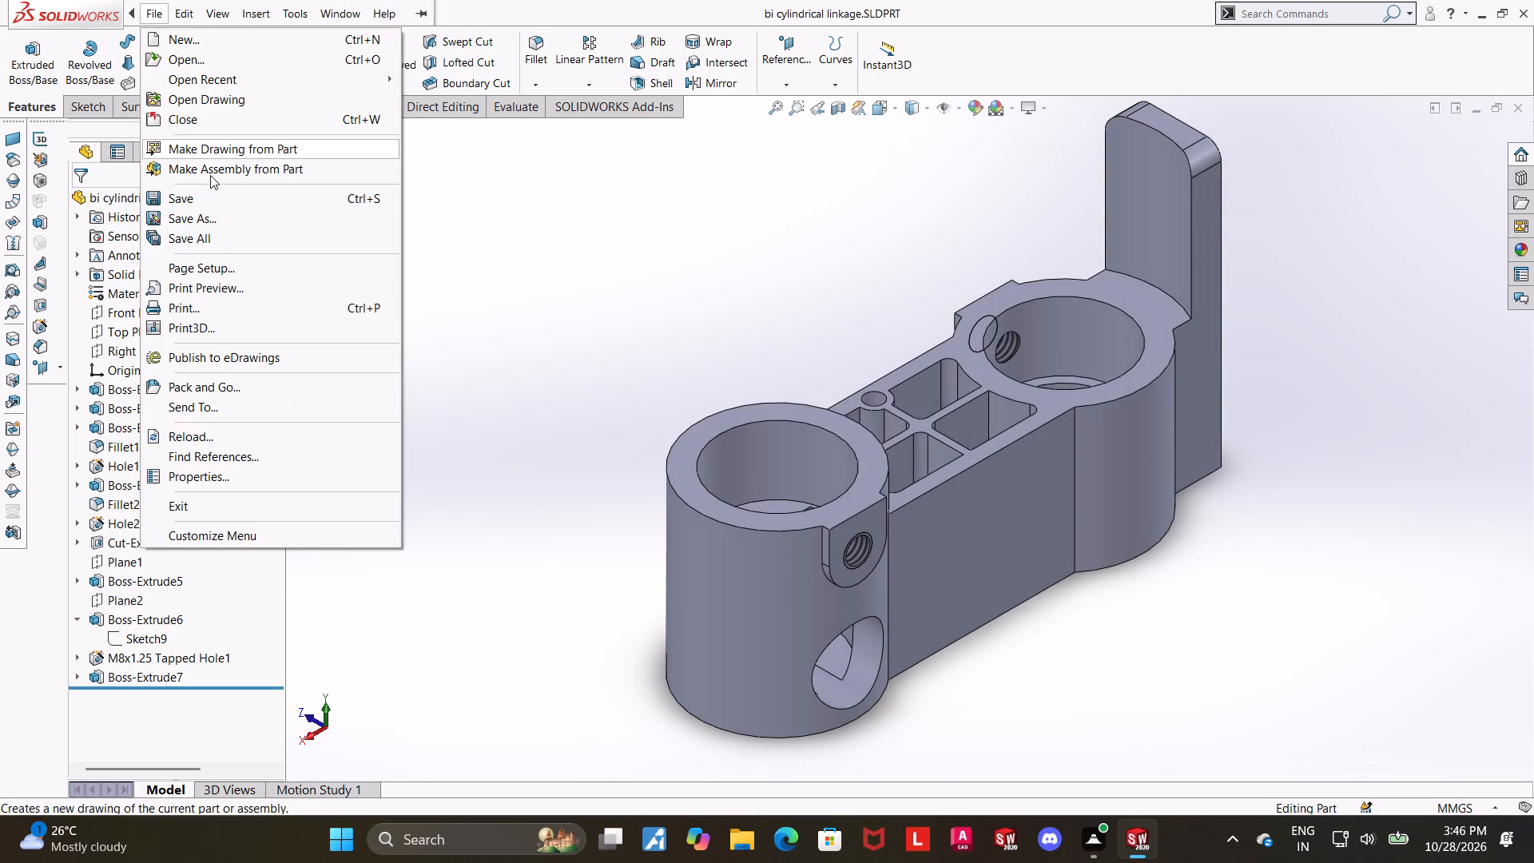
Save the bi cylindrical linkage part in Adobe Portable Document Format (*.pdf).
click(210, 219)
click(751, 444)
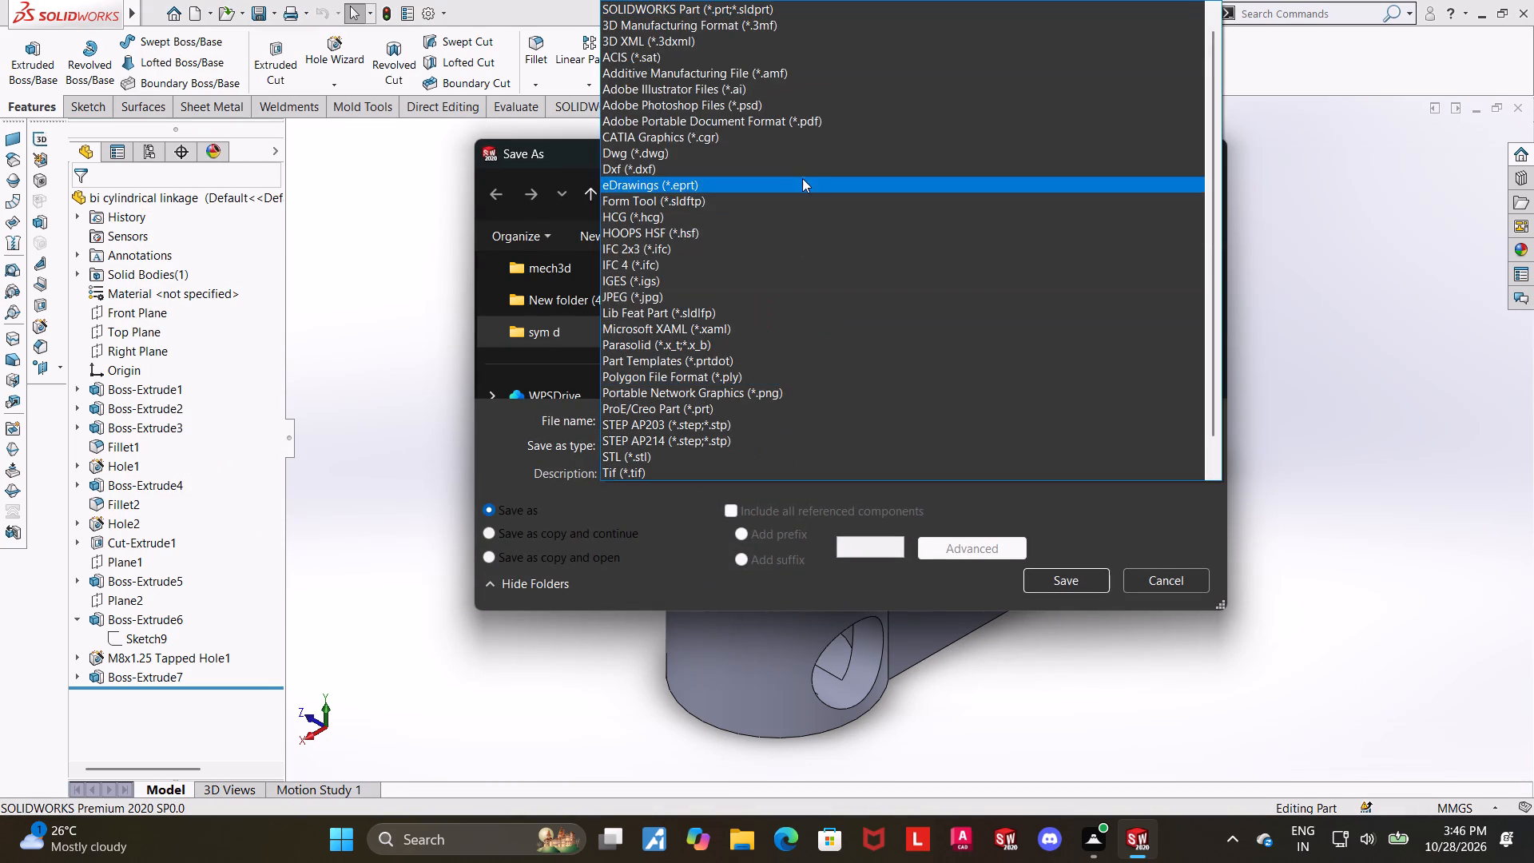
click(817, 121)
click(1089, 614)
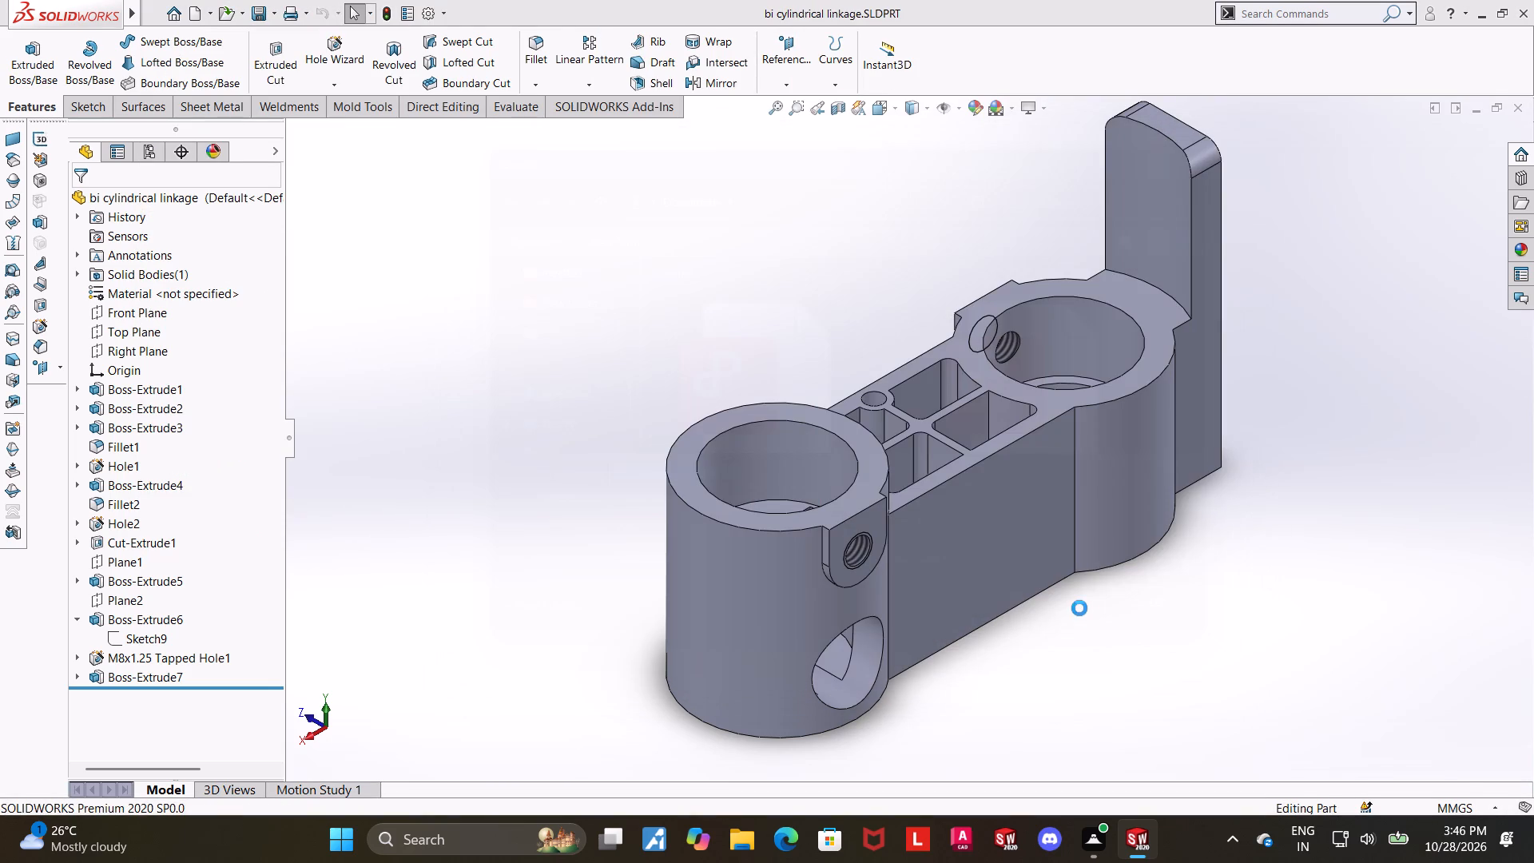